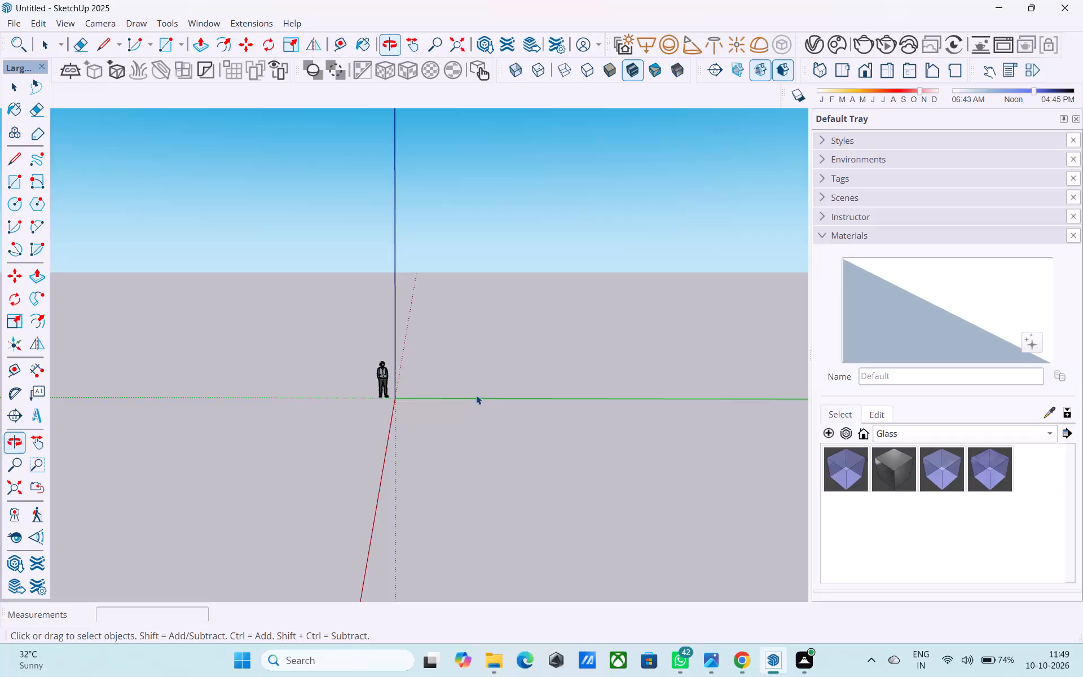
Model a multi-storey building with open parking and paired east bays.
Draw a 14' by 12' rectangle flat on the ground plane, in front of the origin.
middle_drag(542, 365, 507, 333)
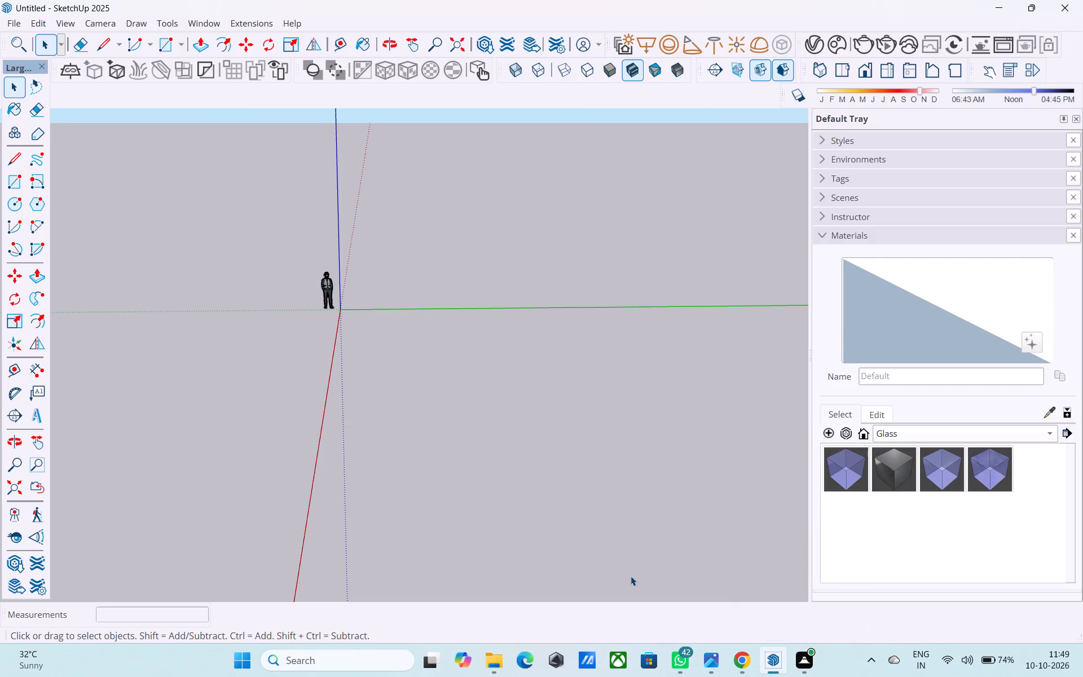
scroll(495, 411, down, 3)
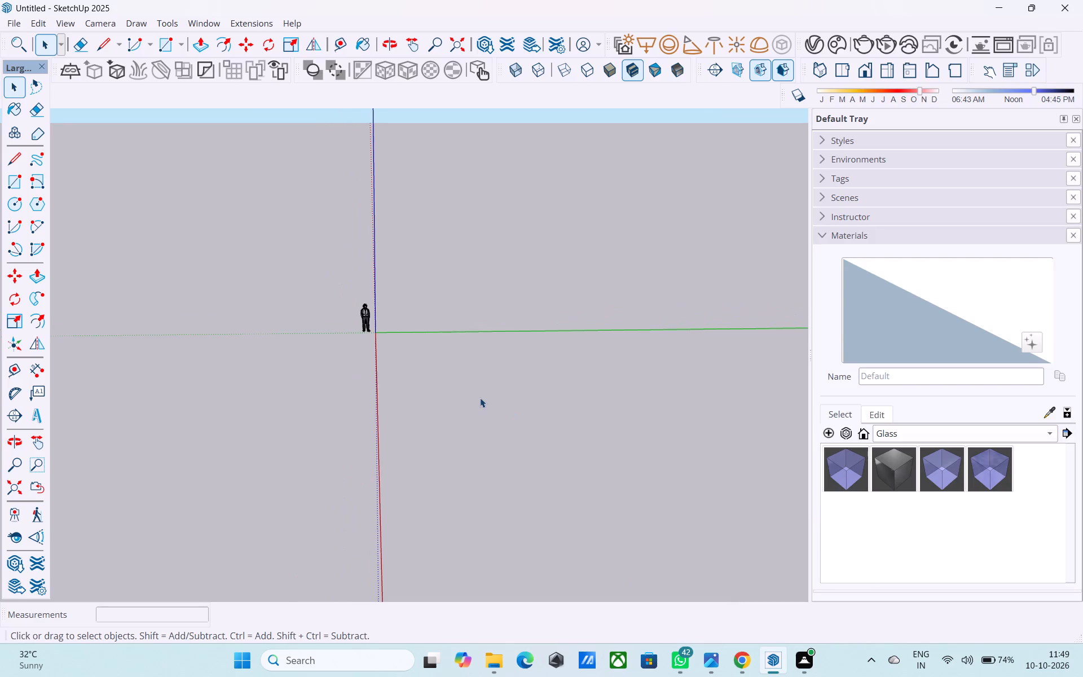
middle_drag(479, 394, 401, 291)
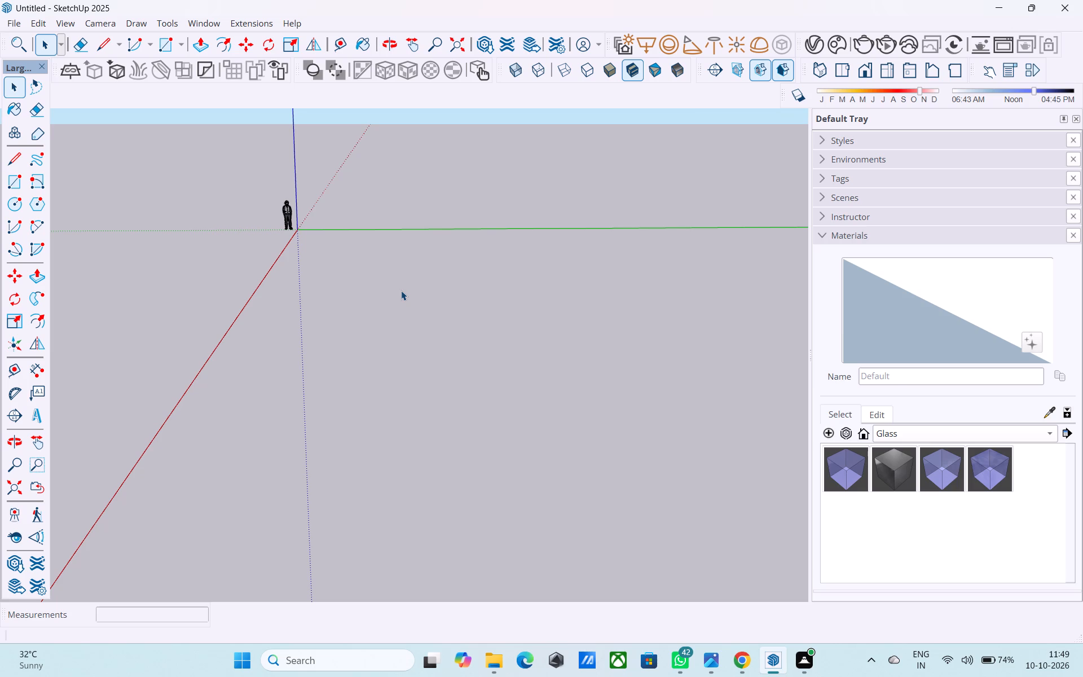
scroll(396, 304, down, 1)
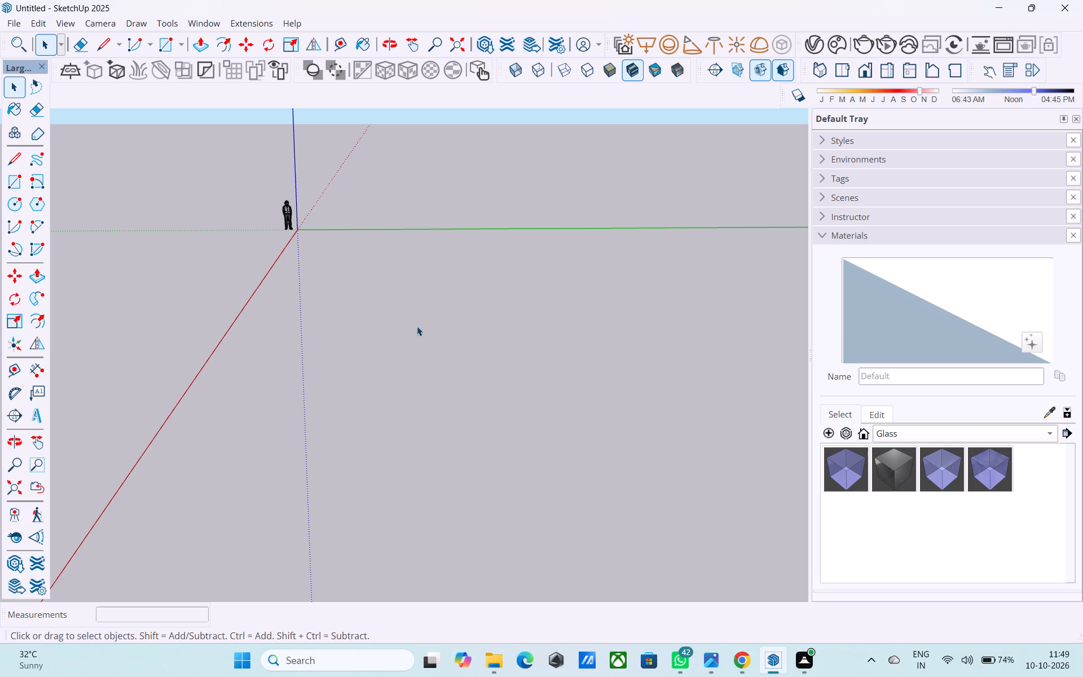
middle_drag(417, 326, 388, 340)
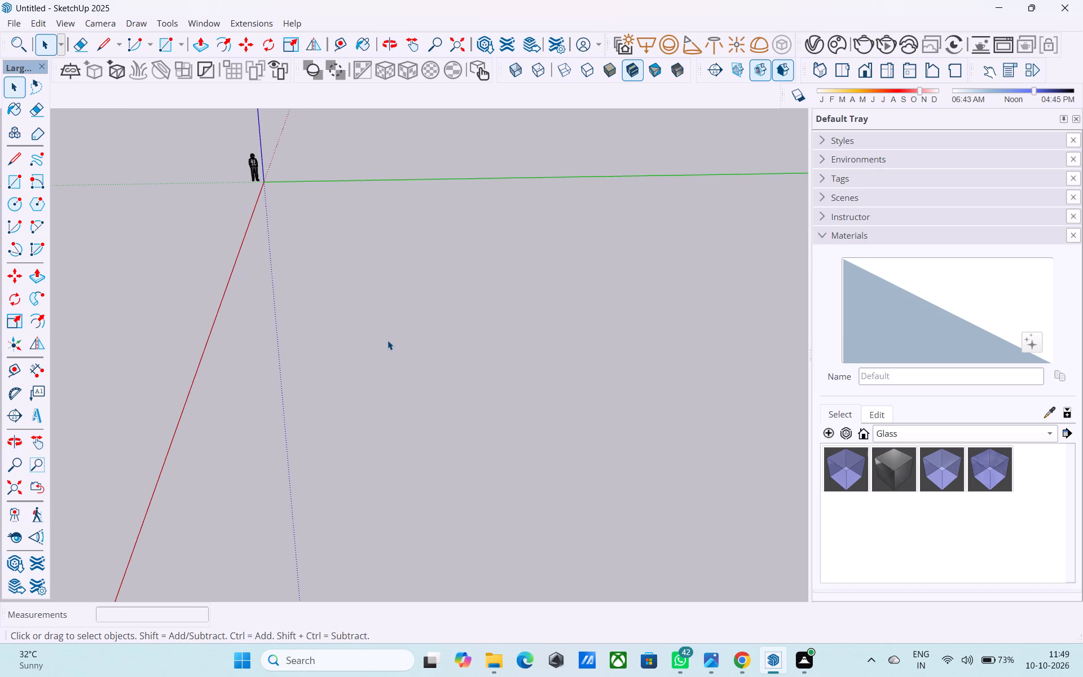
key(r)
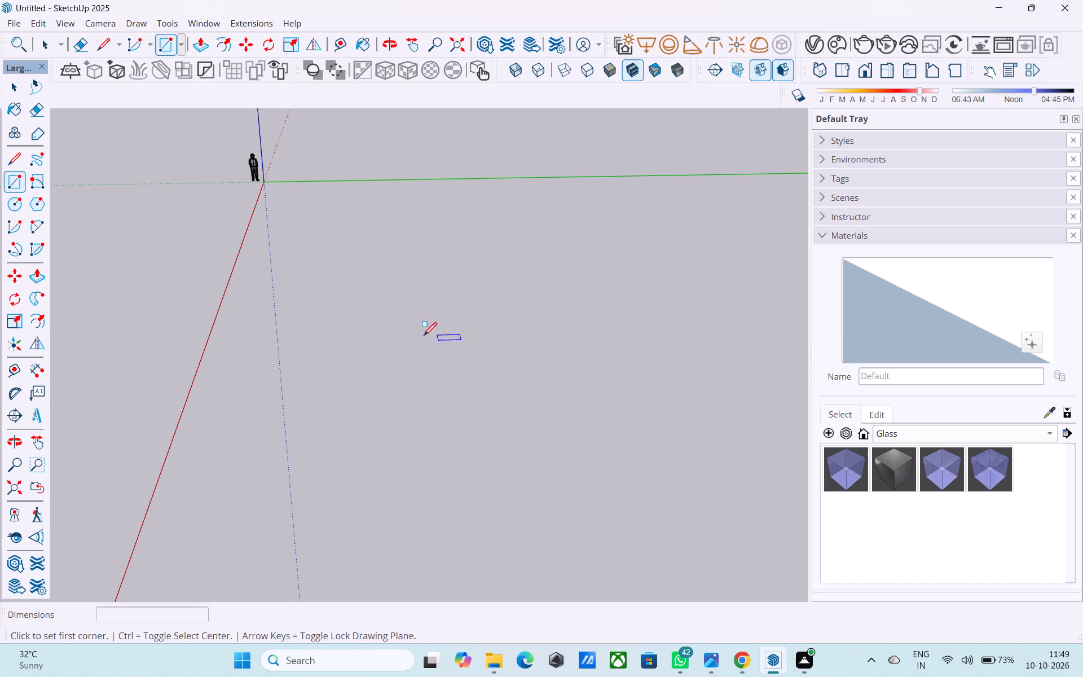
click(370, 413)
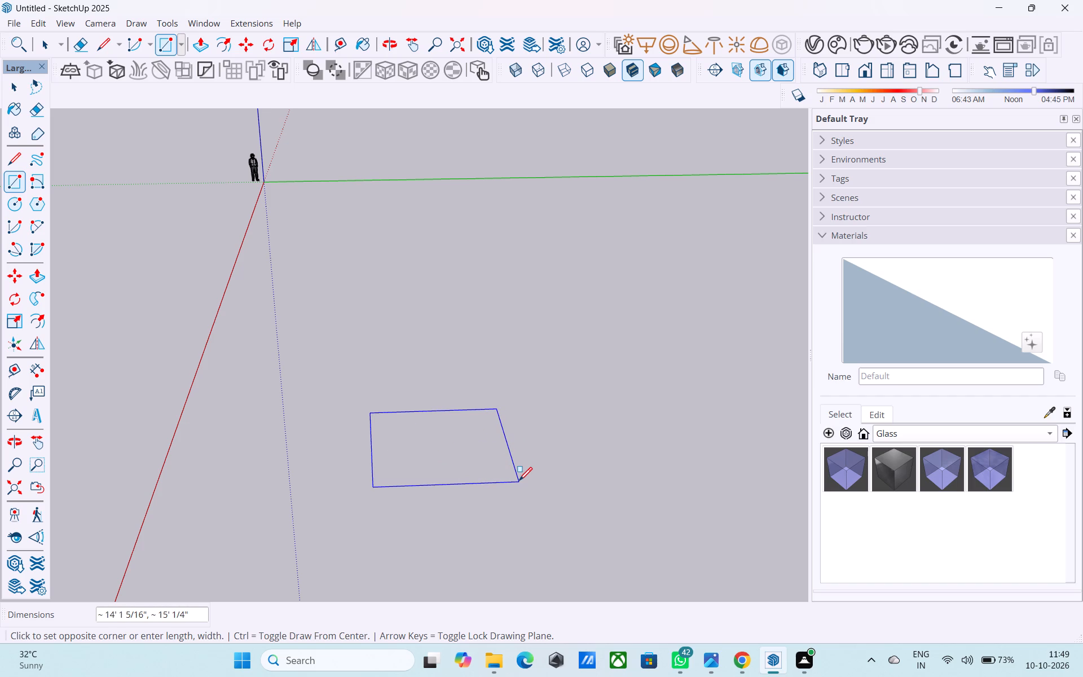
text(14',)
text(12')
key(Return)
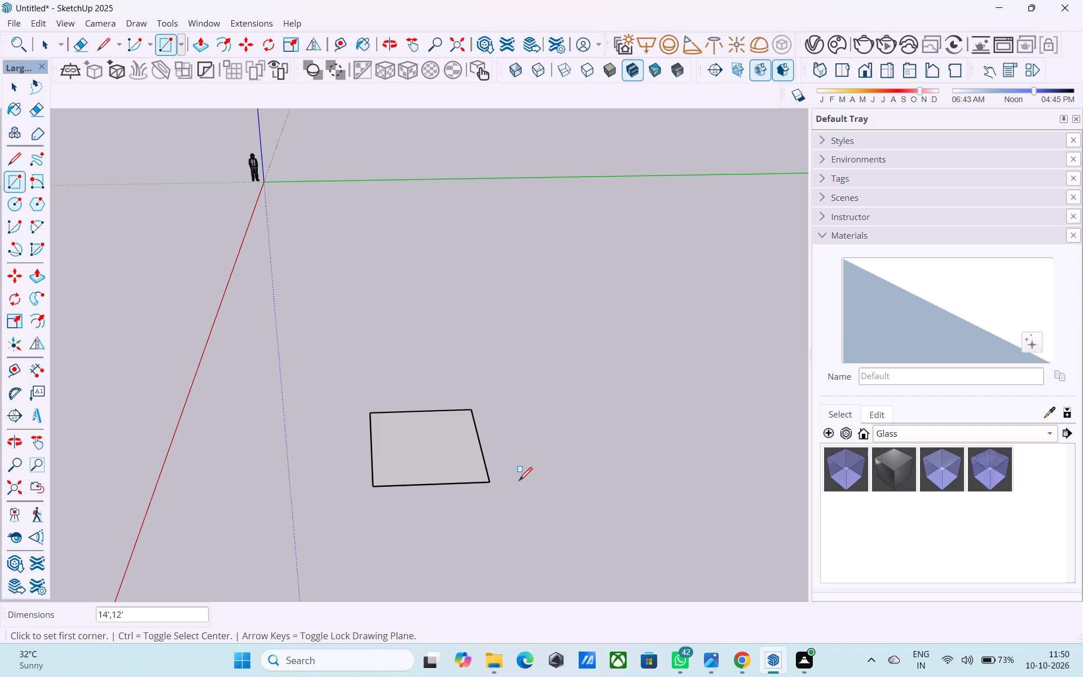
Copy the rectangle's 14' edge farthest from the red axis 6" outward along the green axis.
scroll(508, 412, down, 4)
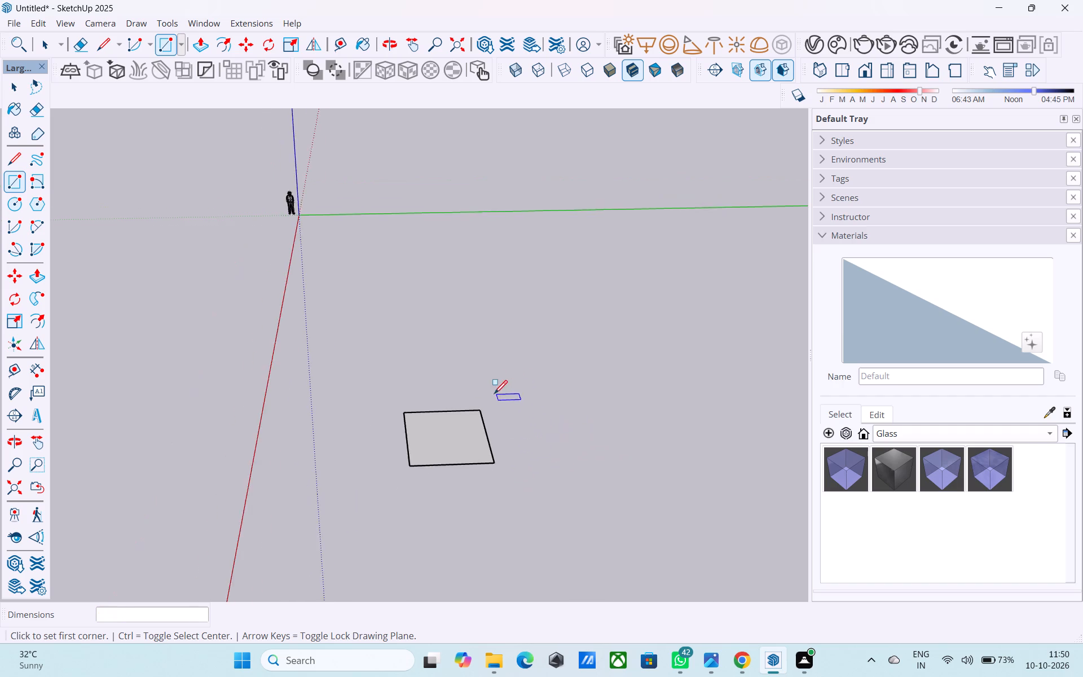
scroll(494, 395, down, 1)
middle_drag(428, 366, 428, 396)
scroll(478, 476, up, 10)
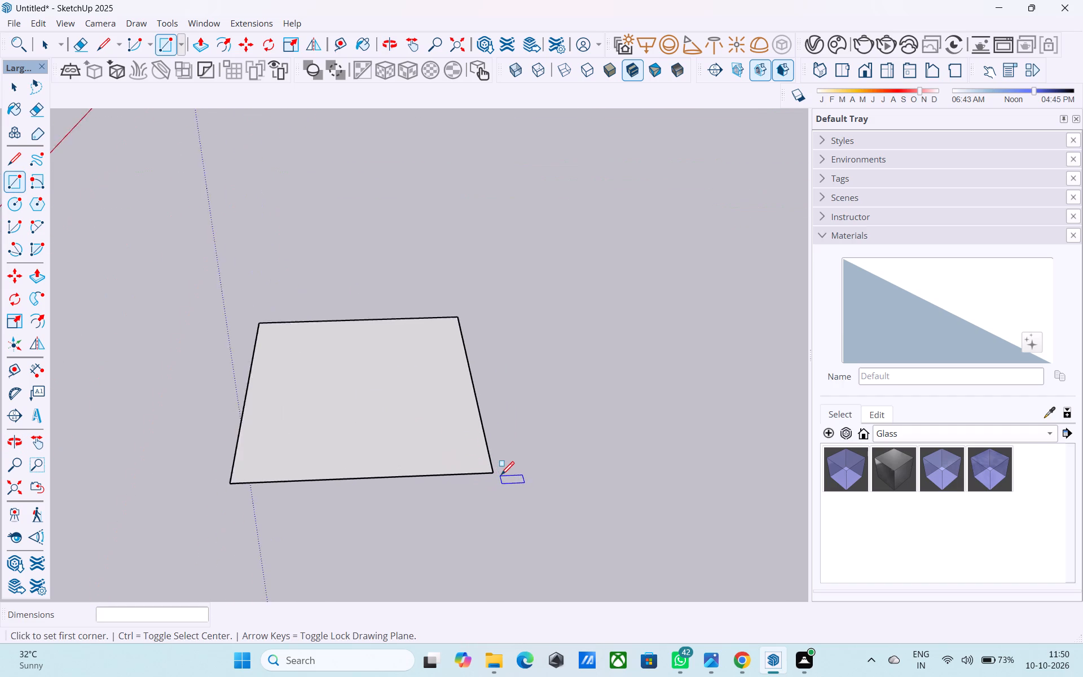
scroll(501, 476, up, 8)
key(space)
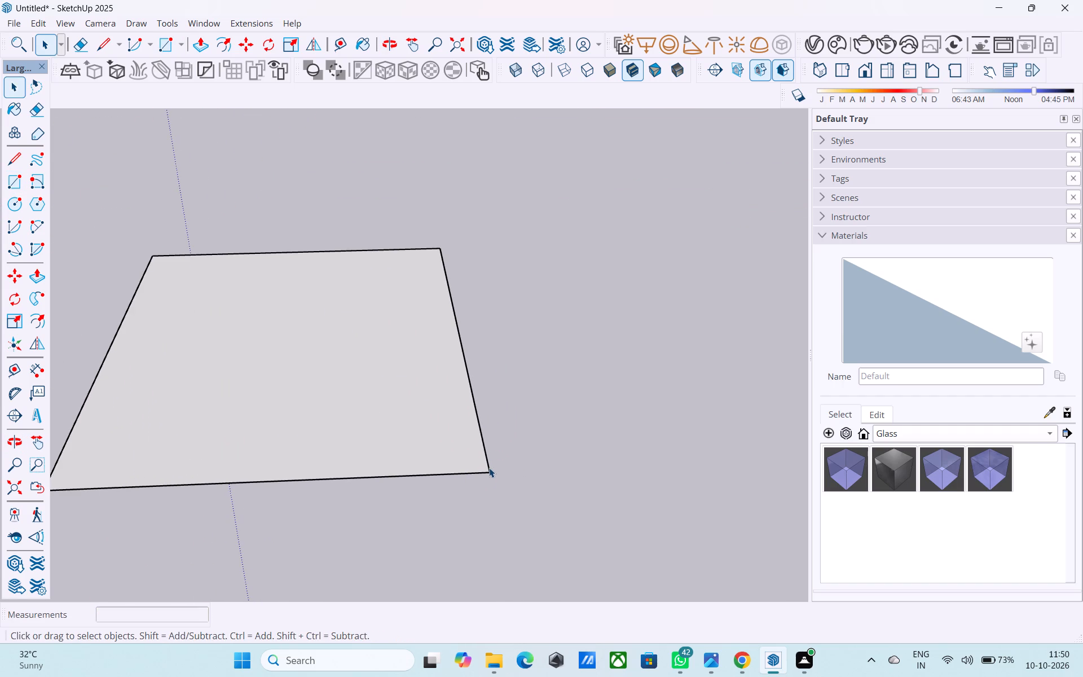
click(488, 468)
key(m)
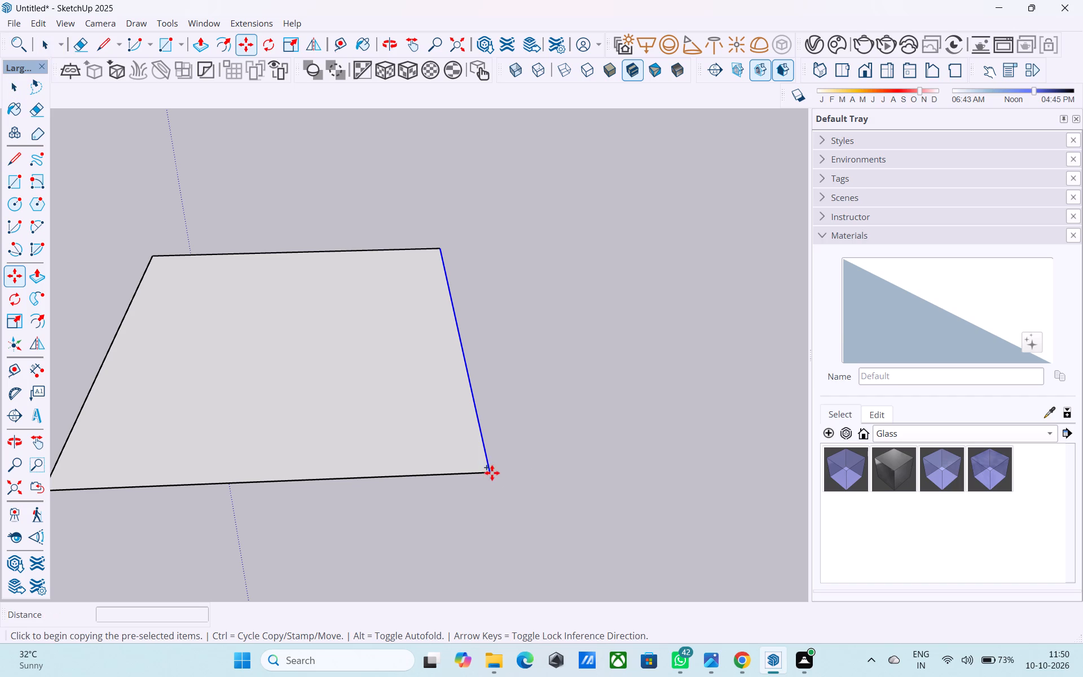
click(491, 473)
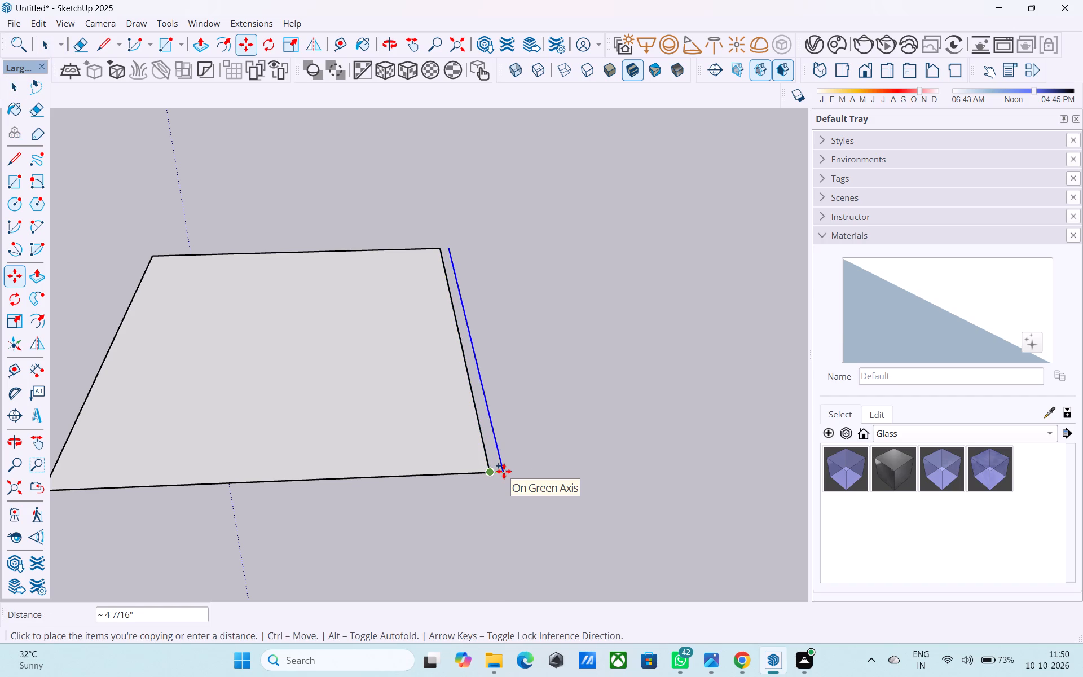
text(6")
key(Return)
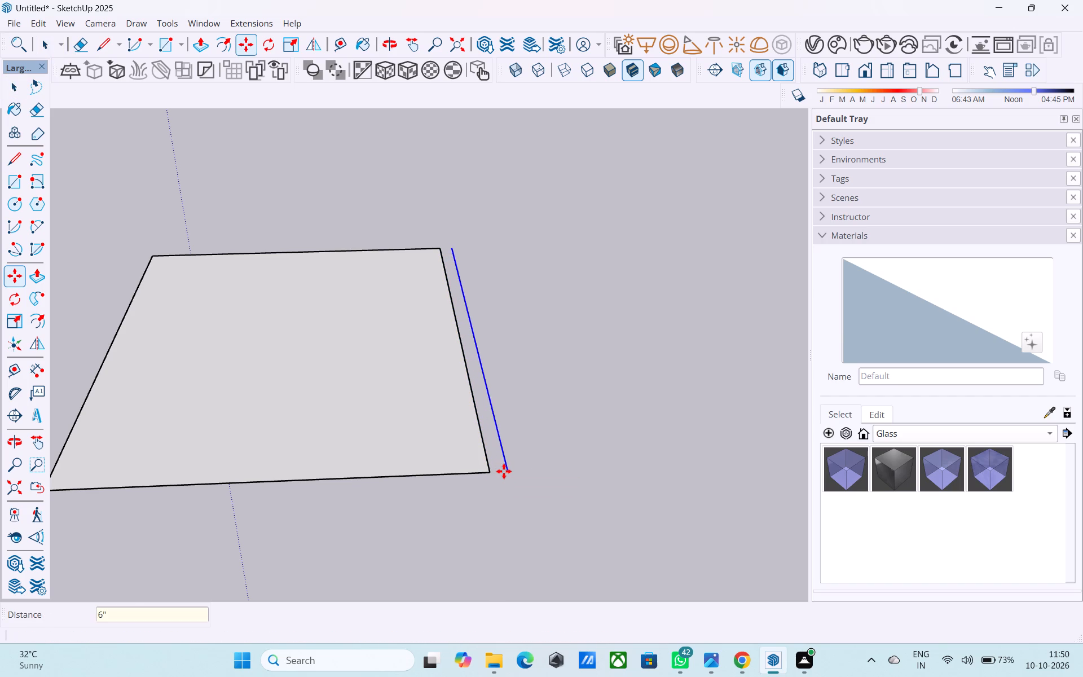
key(space)
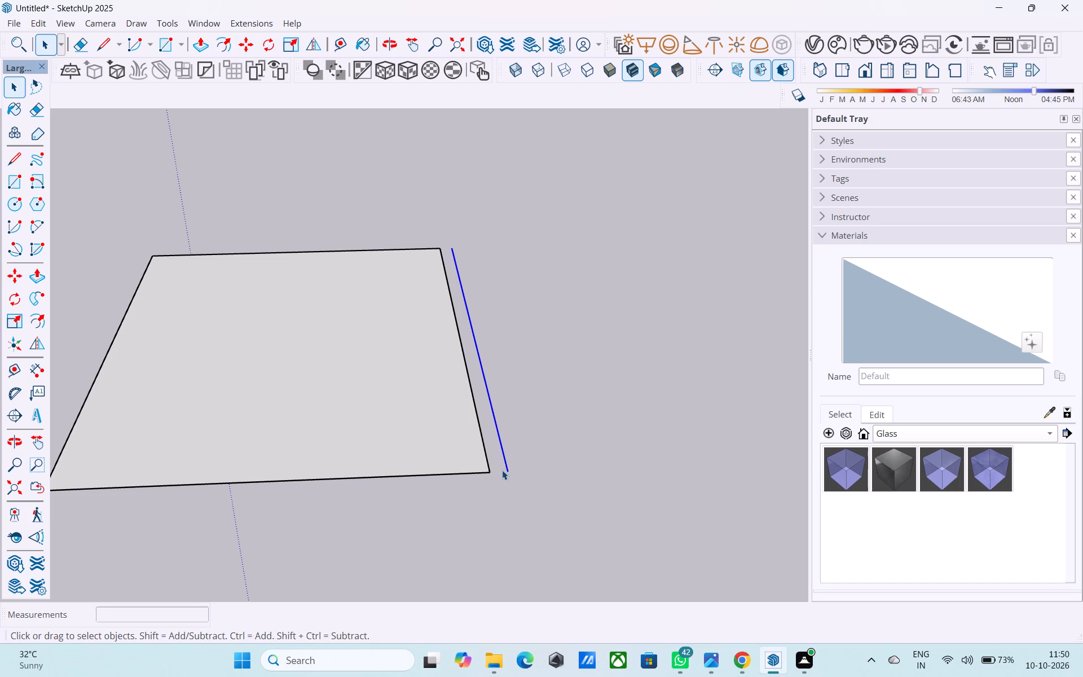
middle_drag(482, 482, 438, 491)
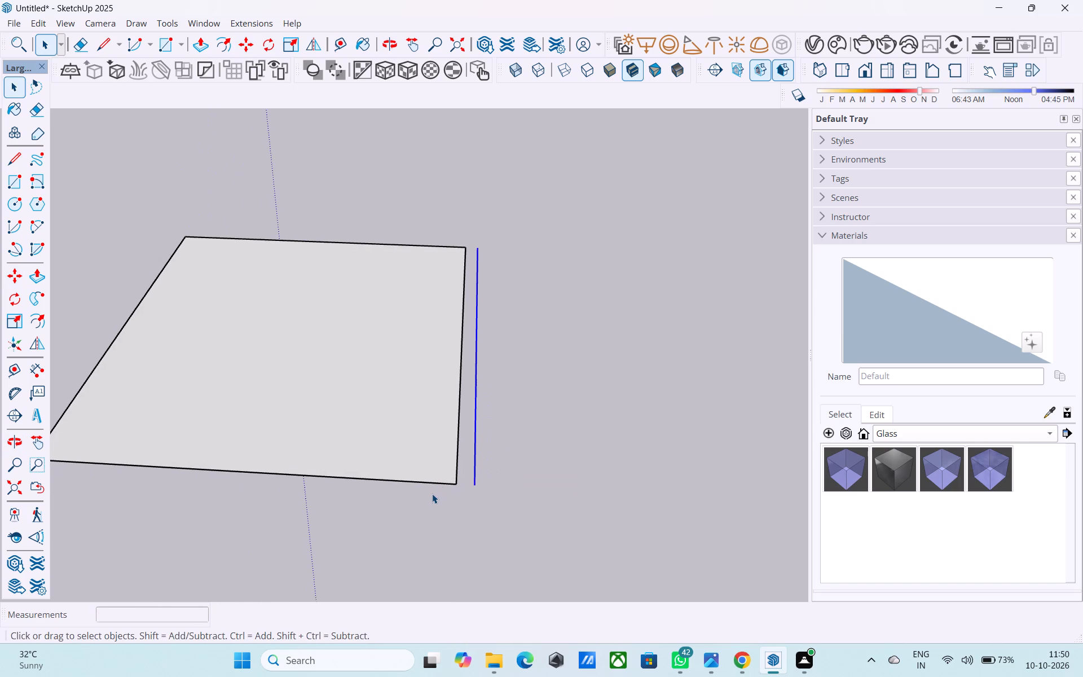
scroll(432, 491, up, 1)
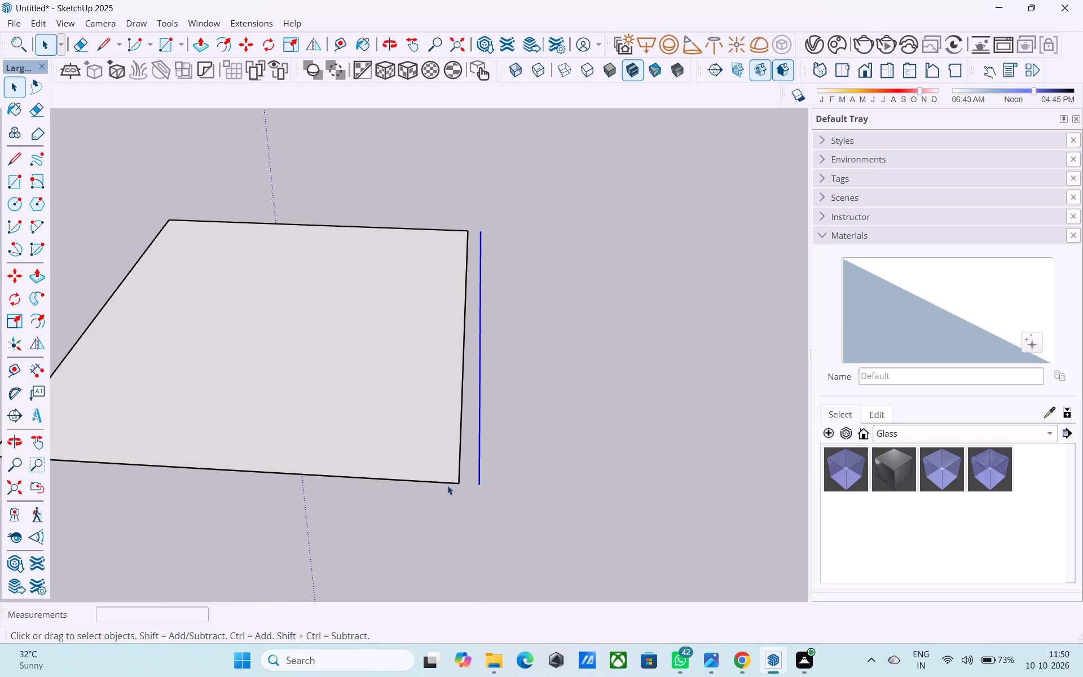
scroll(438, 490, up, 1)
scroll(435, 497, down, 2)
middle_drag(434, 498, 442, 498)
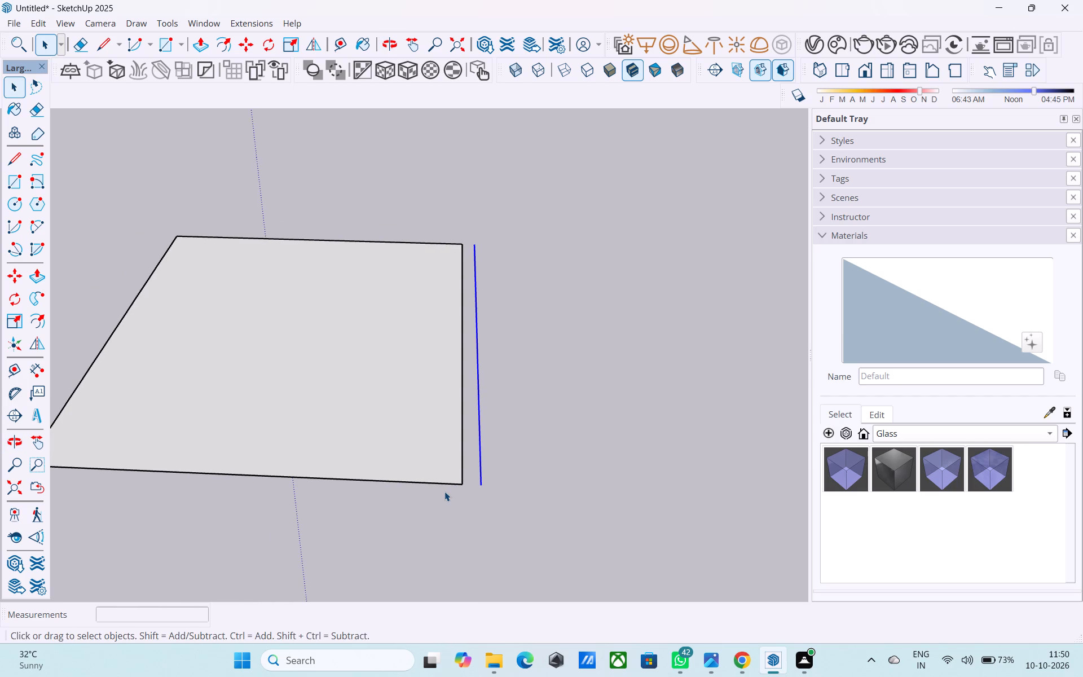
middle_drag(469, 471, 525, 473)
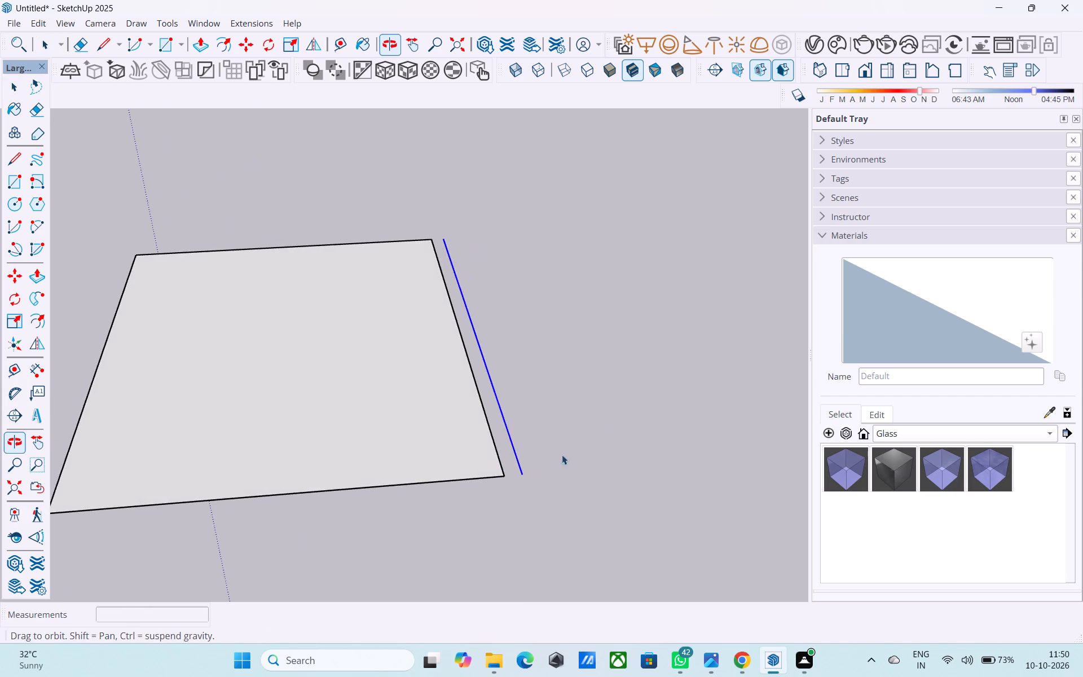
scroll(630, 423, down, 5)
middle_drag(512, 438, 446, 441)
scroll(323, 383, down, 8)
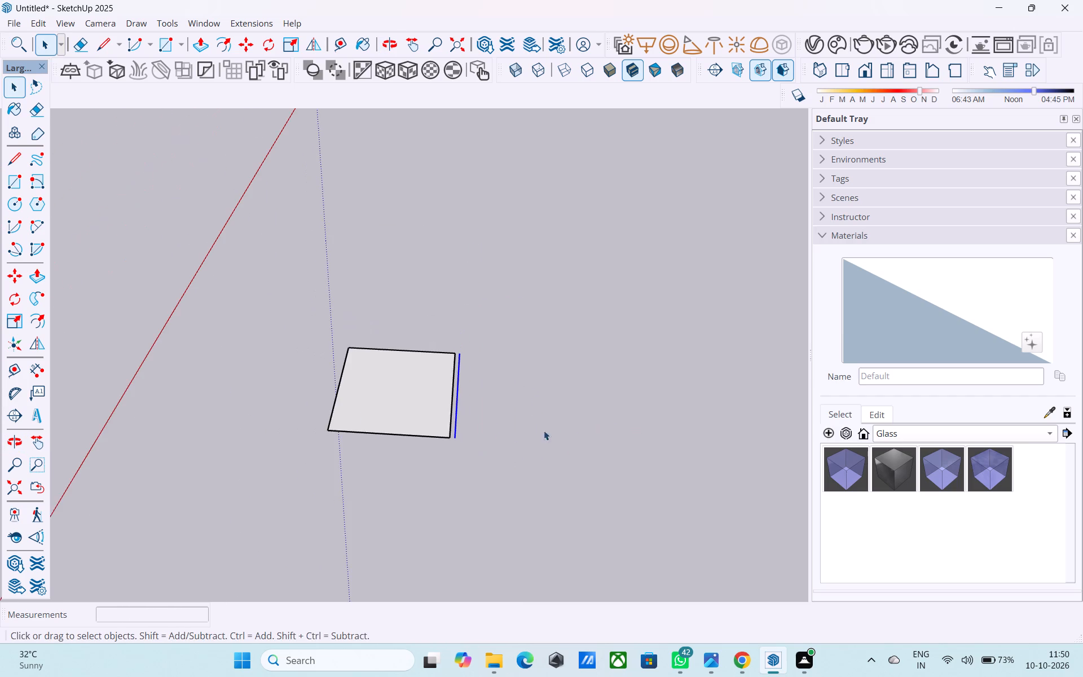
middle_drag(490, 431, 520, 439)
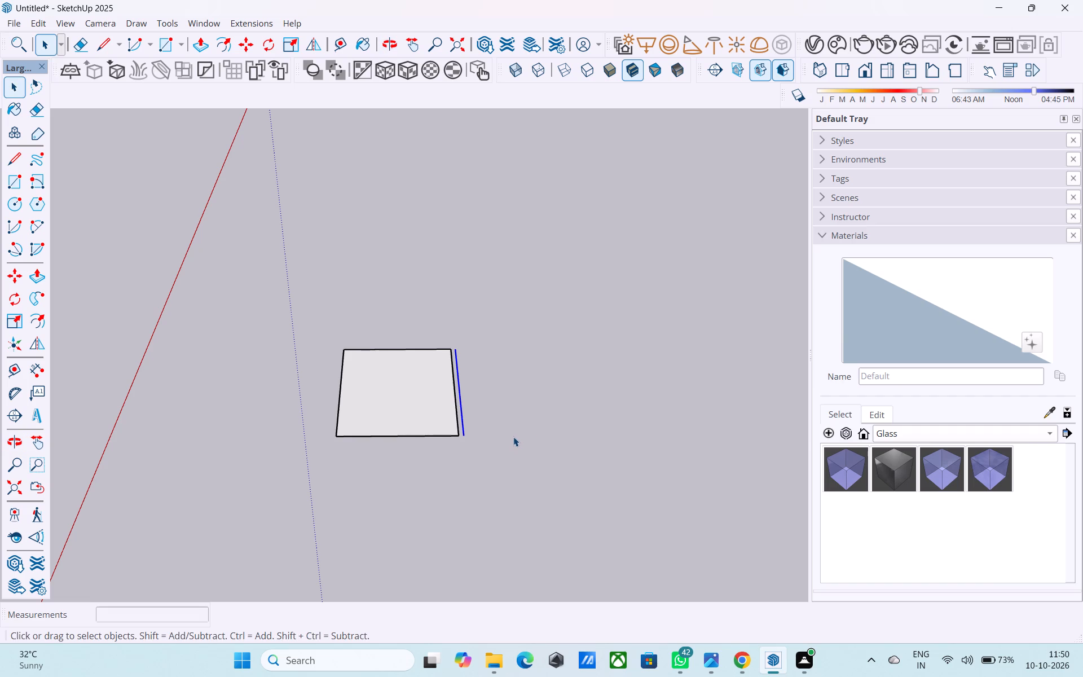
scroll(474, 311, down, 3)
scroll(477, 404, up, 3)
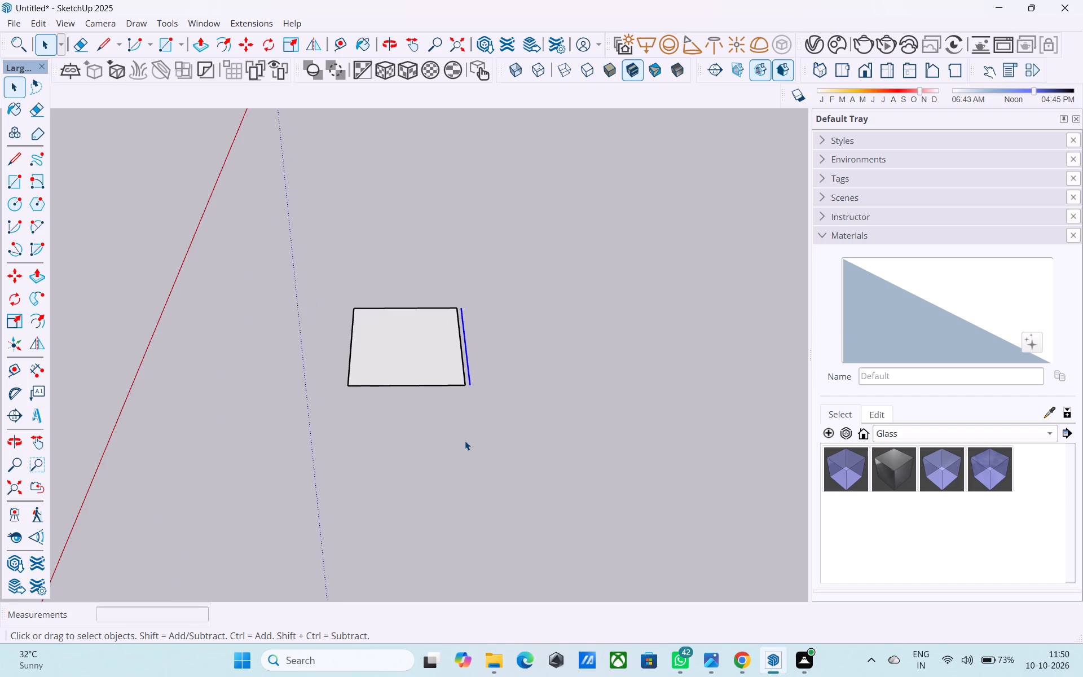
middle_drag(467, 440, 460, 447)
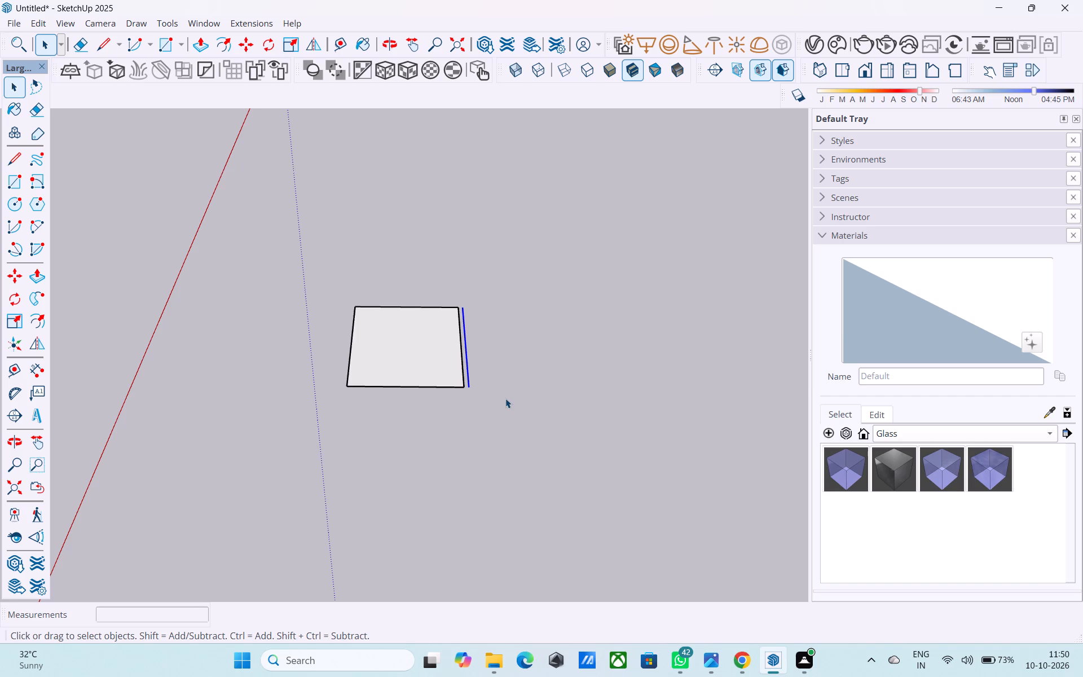
Draw a 14' line along the green axis from the copied edge's near endpoint, heading away from the rectangle.
scroll(504, 398, up, 4)
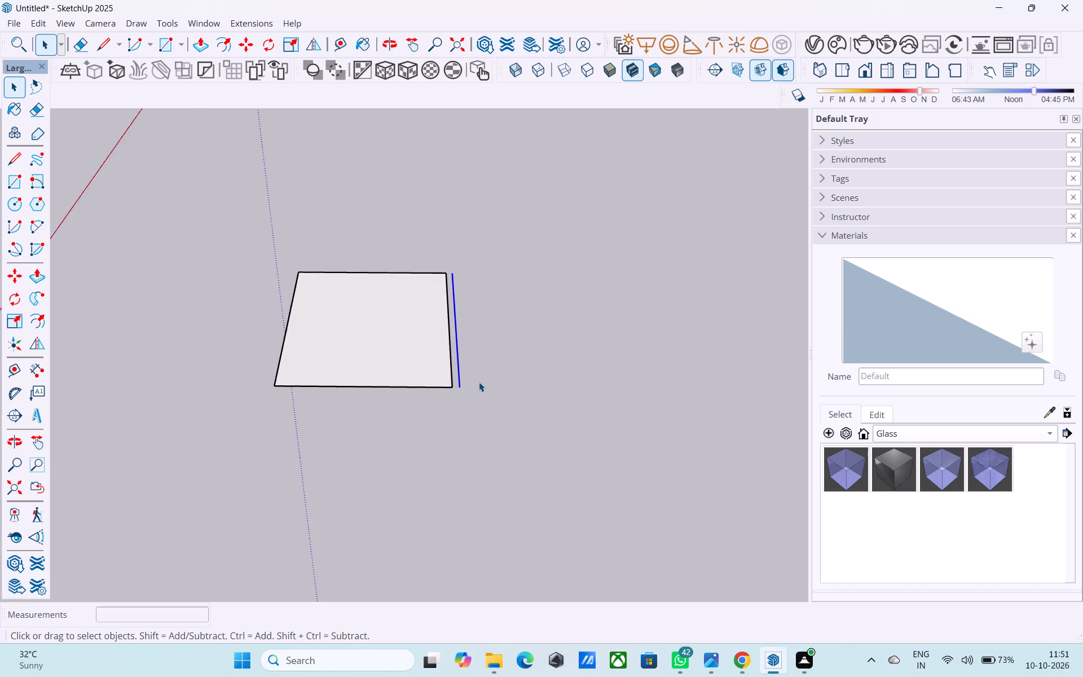
scroll(479, 382, up, 3)
key(l)
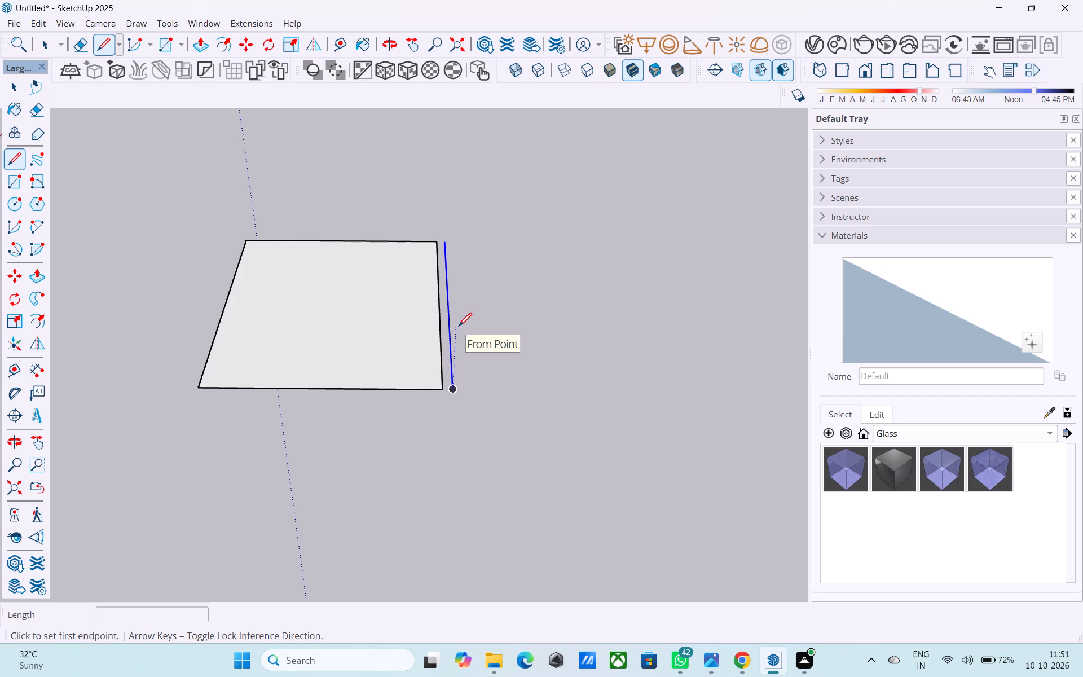
scroll(458, 329, down, 2)
scroll(458, 329, up, 5)
middle_drag(455, 328, 458, 336)
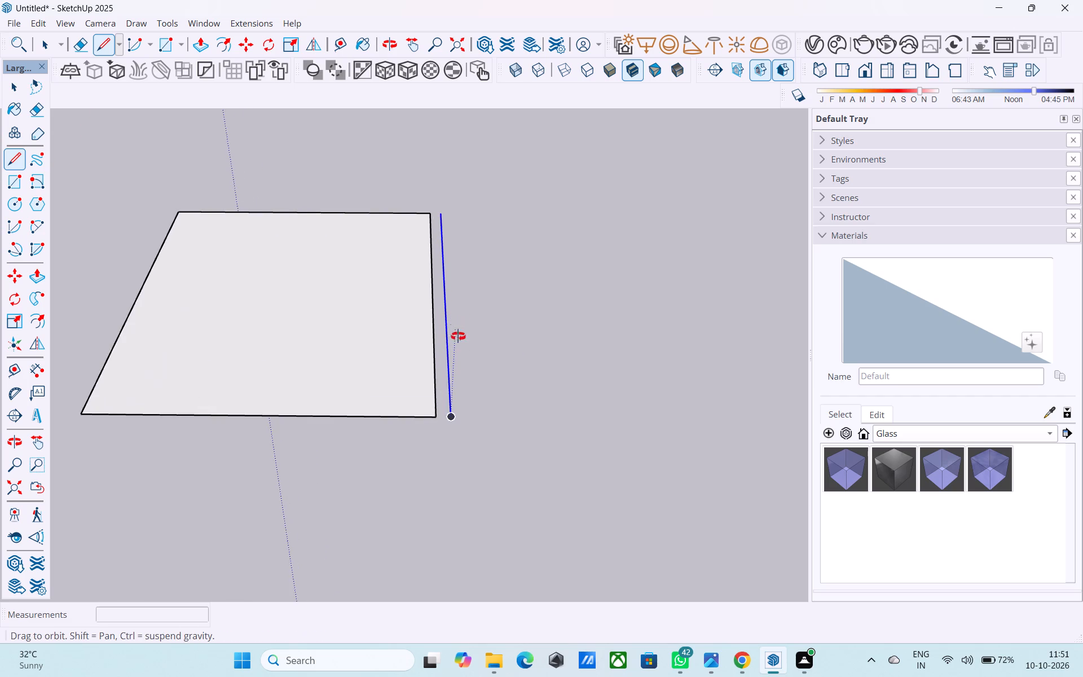
middle_drag(458, 336, 560, 467)
middle_drag(556, 349, 556, 356)
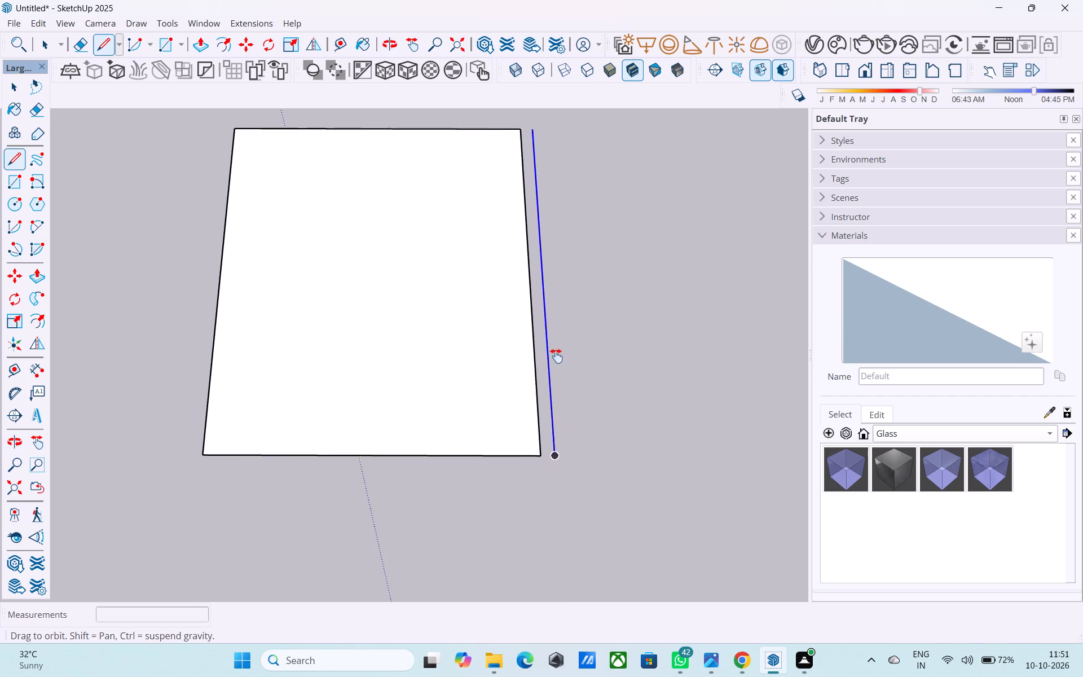
middle_drag(556, 356, 543, 403)
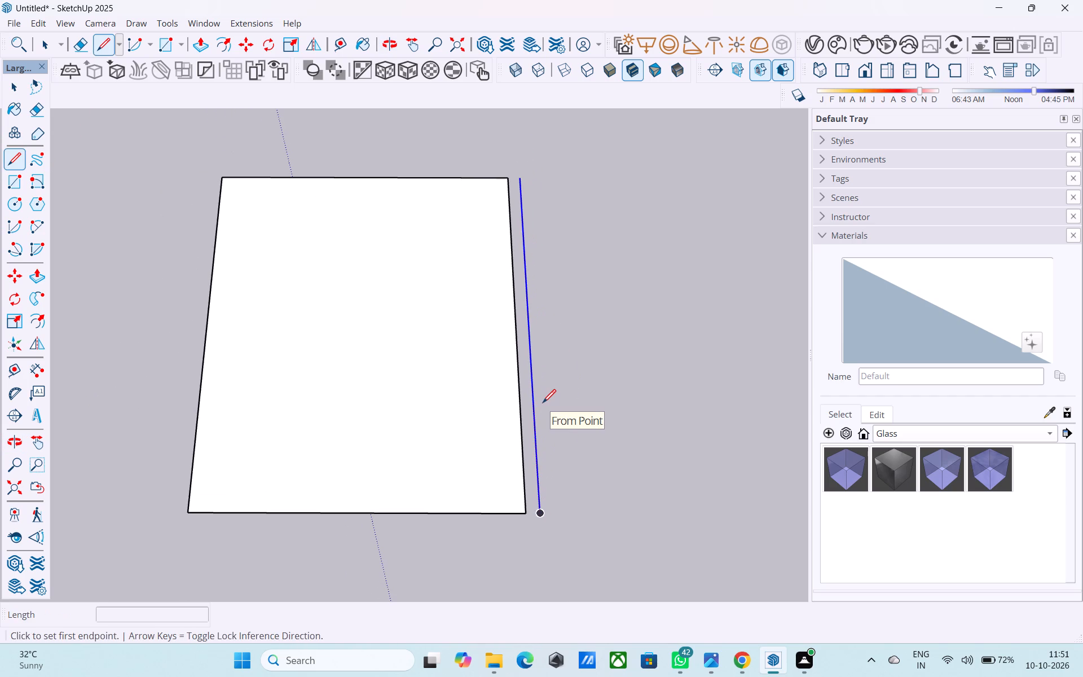
click(543, 517)
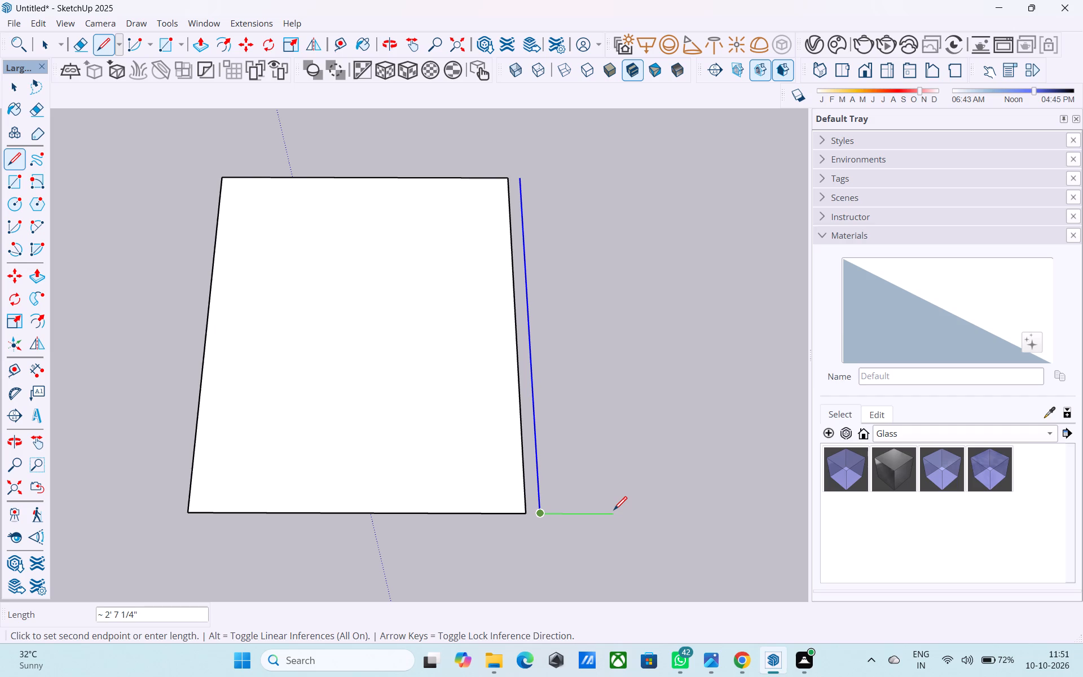
text(14')
key(Return)
scroll(381, 502, down, 8)
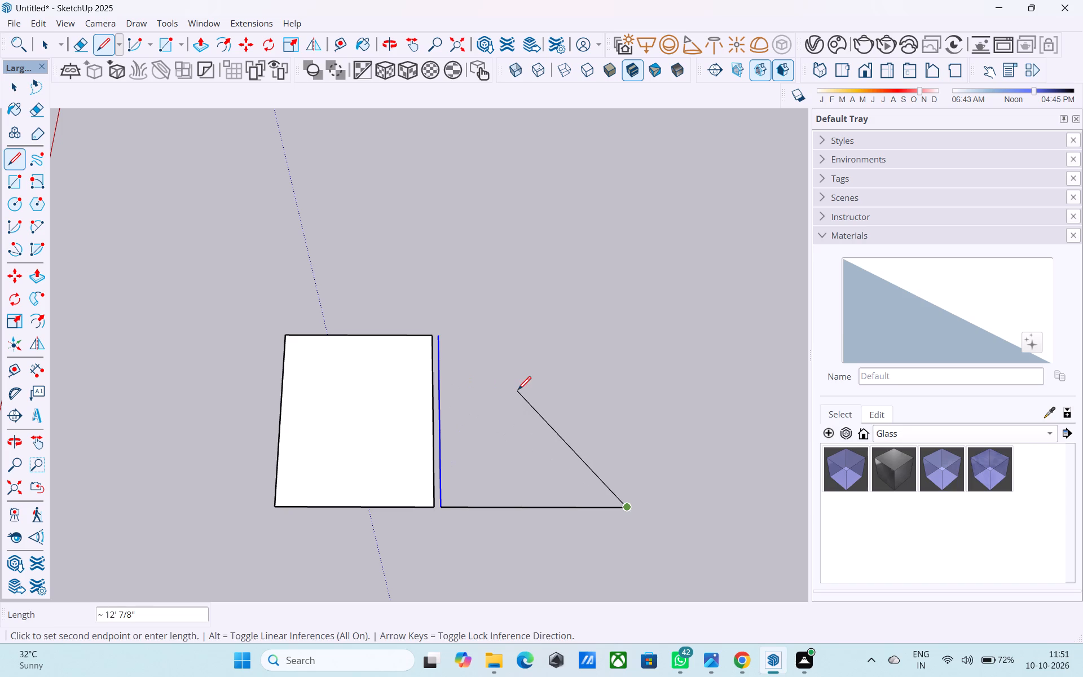
key(space)
Copy the offset edge 14' along the green axis to the far end of the new line.
key(m)
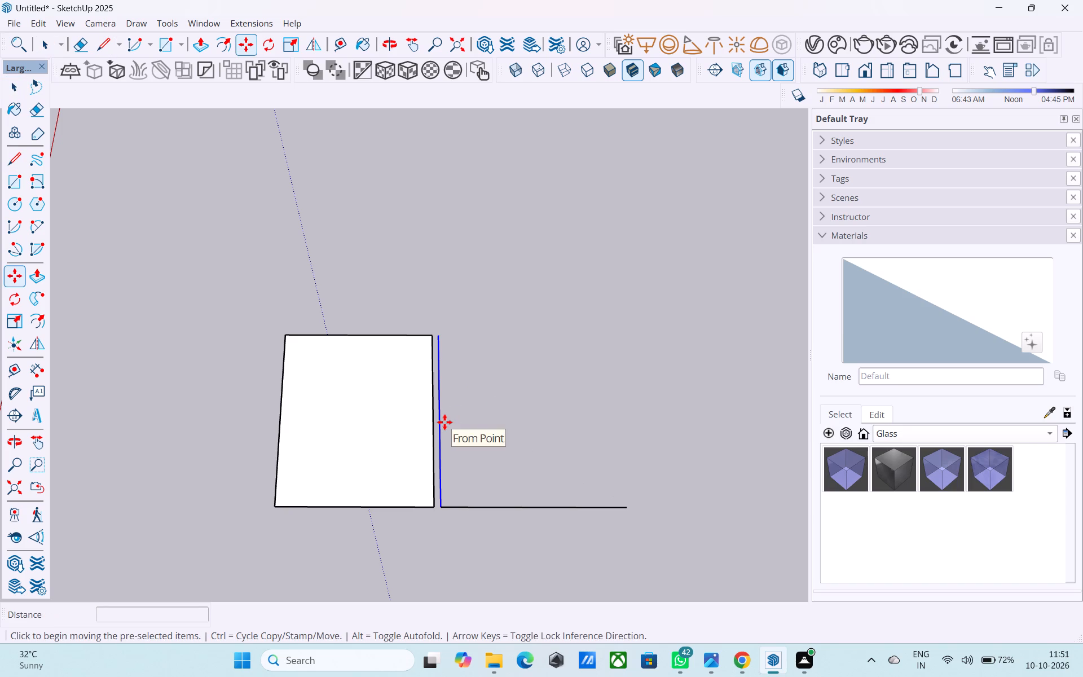
click(443, 506)
click(632, 507)
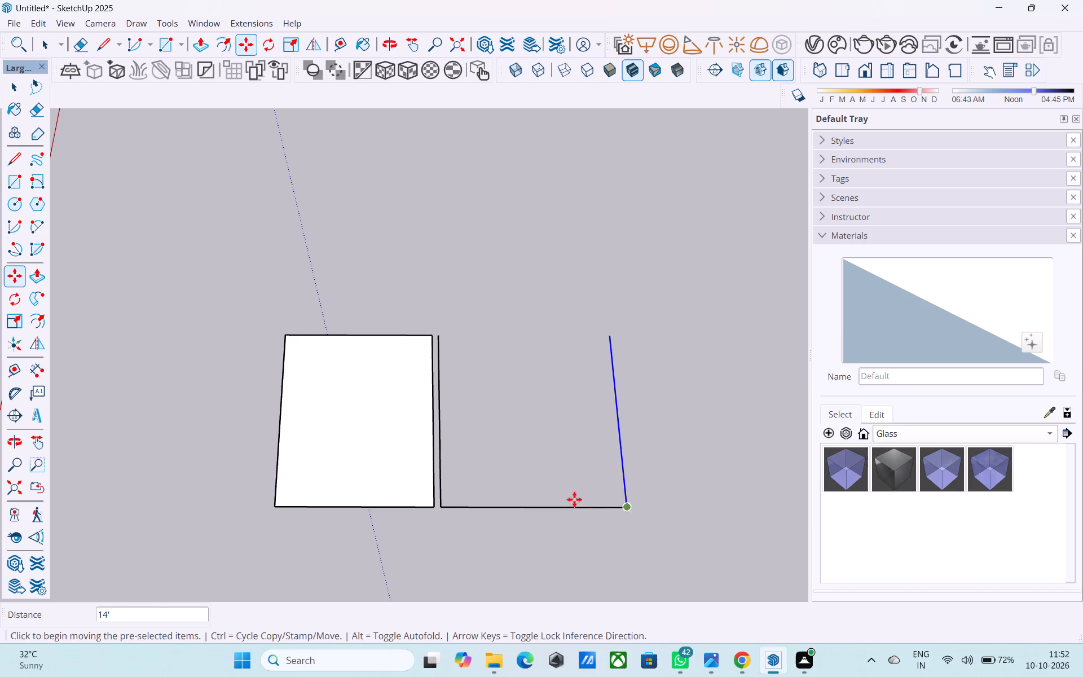
key(space)
Copy the 14' edge at the end of the second room 6" farther outward along the green axis.
key(m)
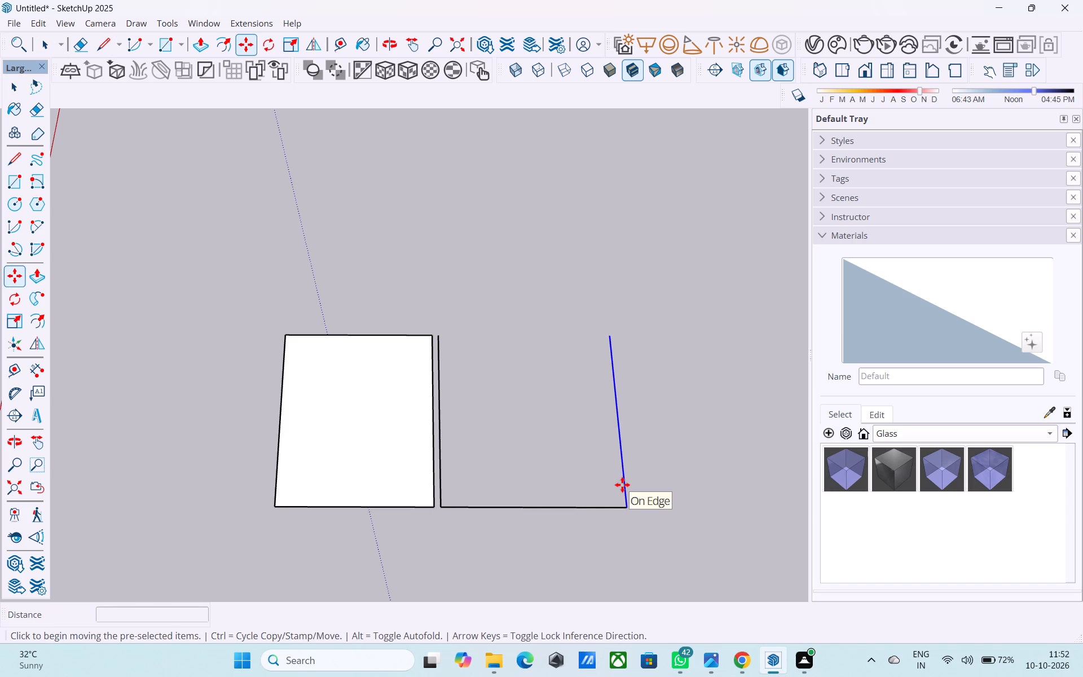
click(628, 503)
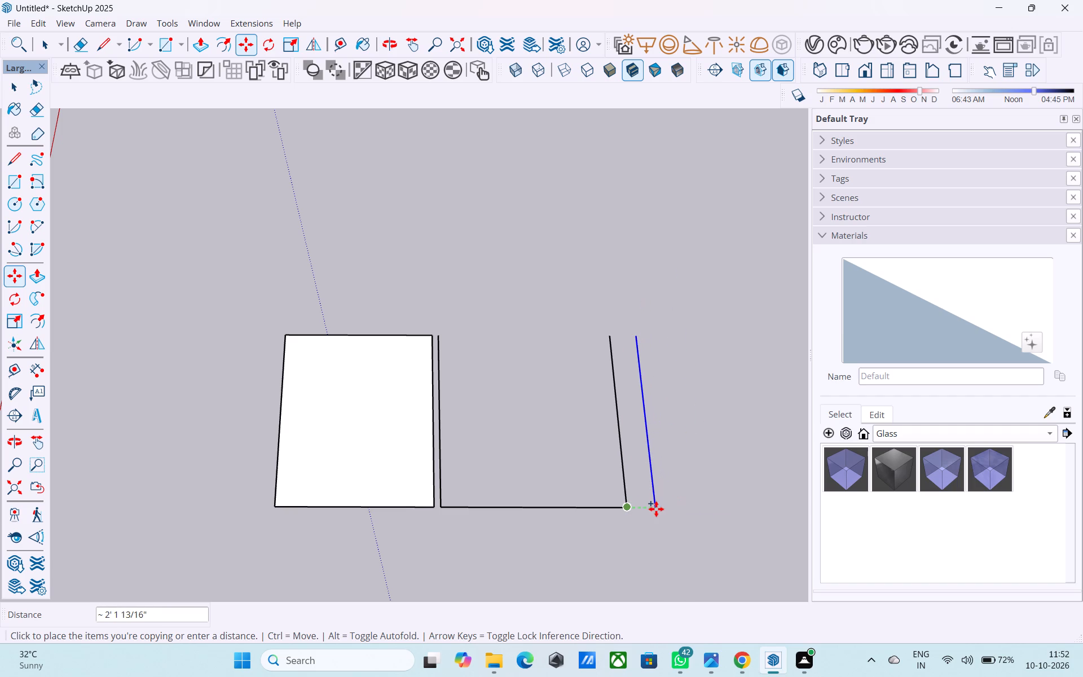
text(6")
key(Return)
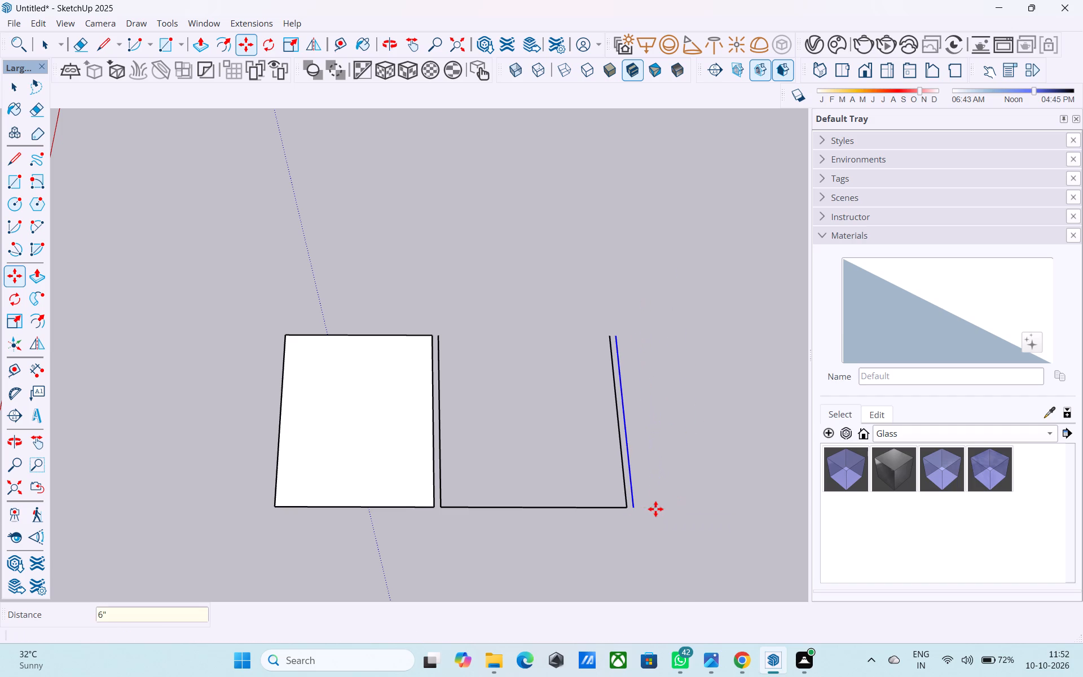
key(space)
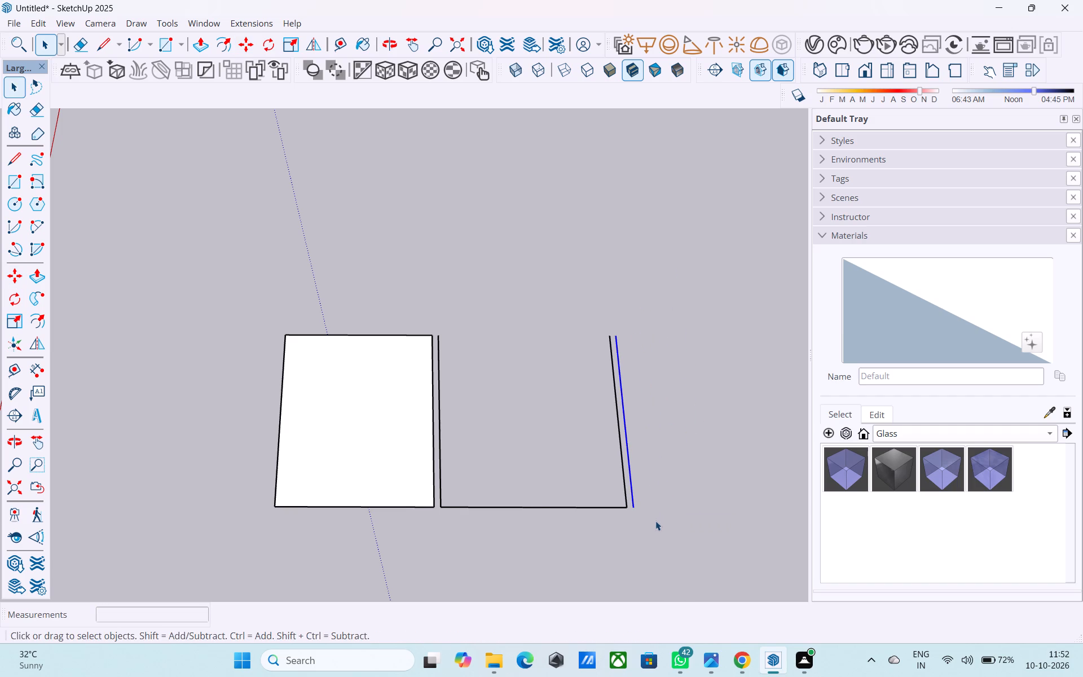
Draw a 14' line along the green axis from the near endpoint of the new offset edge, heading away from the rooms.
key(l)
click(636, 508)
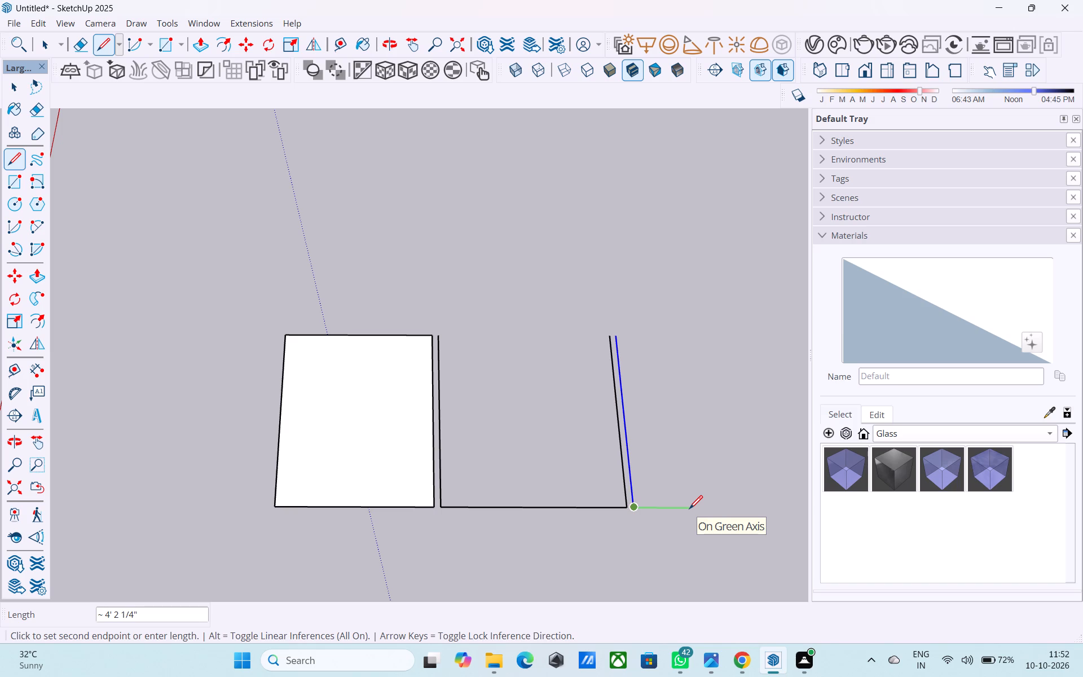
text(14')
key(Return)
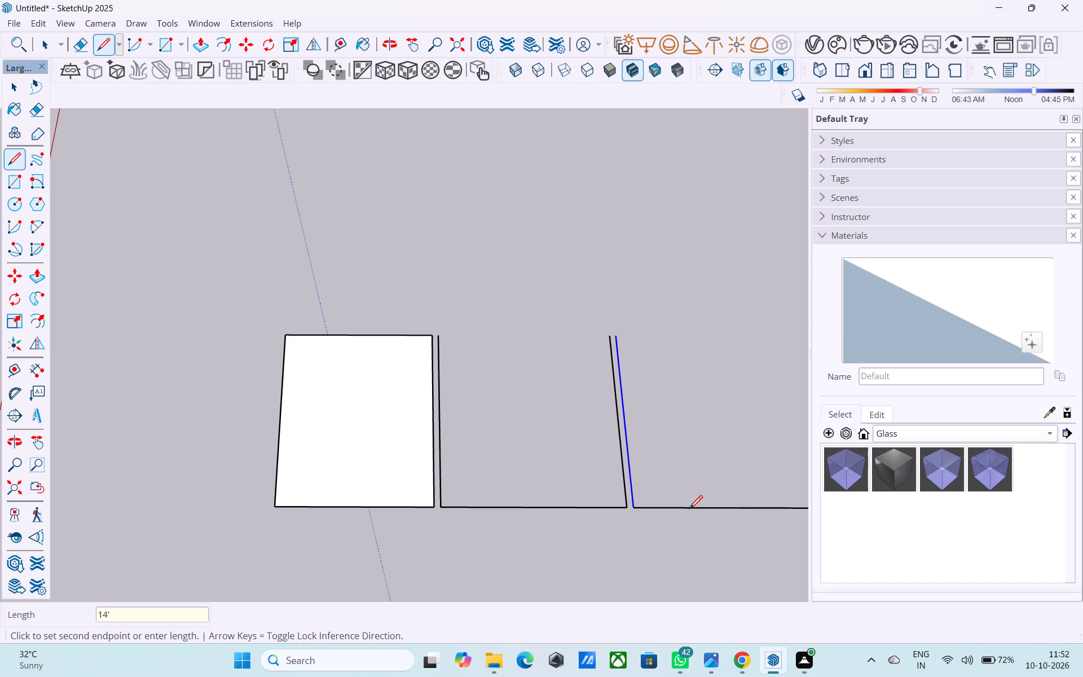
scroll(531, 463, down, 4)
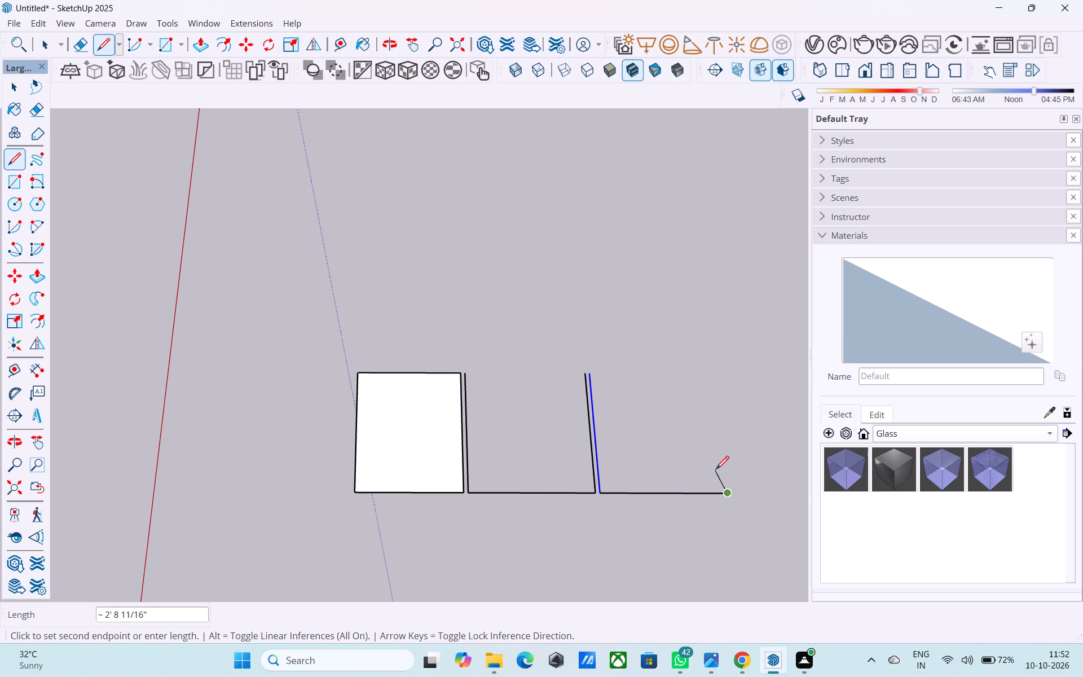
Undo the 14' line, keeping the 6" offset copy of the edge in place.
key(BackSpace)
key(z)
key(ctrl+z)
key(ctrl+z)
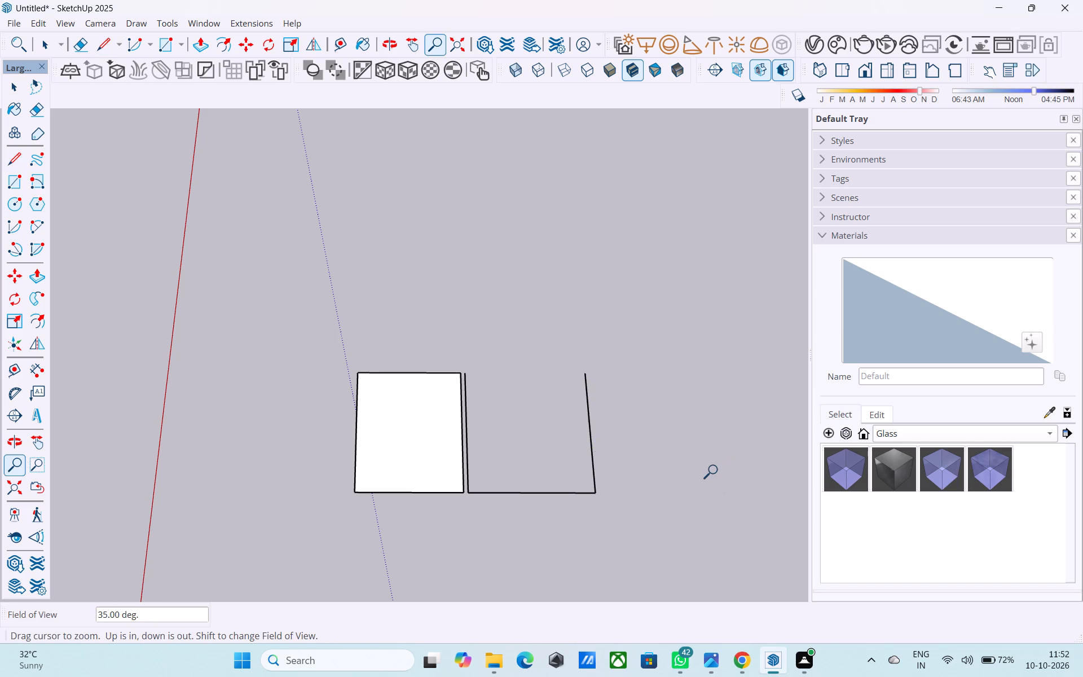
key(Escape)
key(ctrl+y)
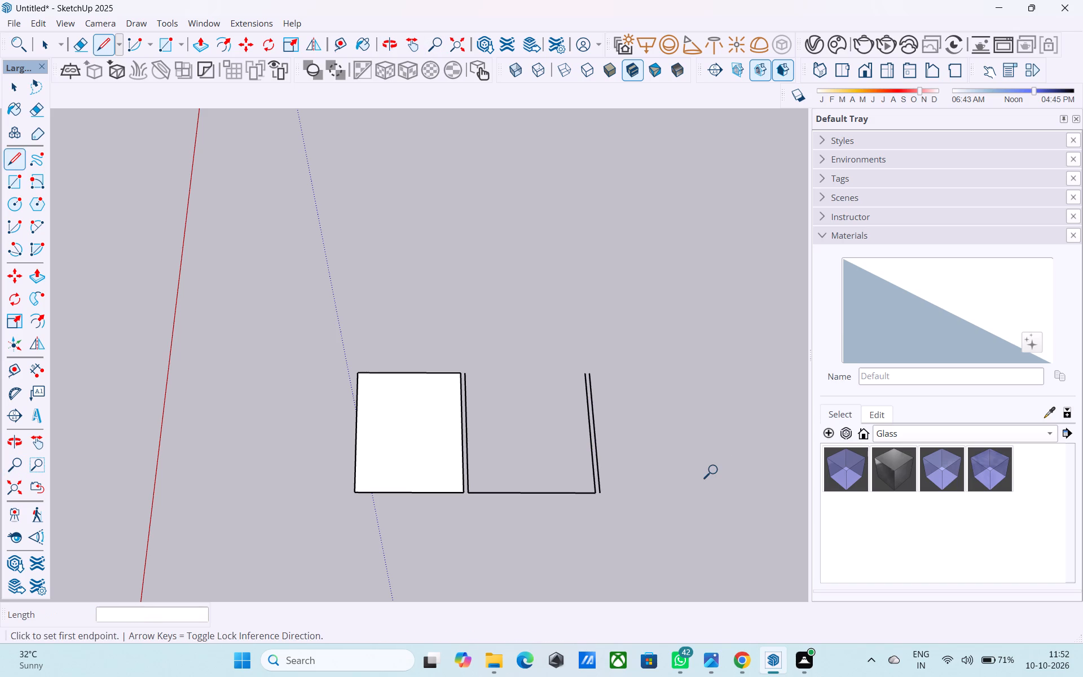
Draw a 12' line along the green axis from the offset edge's near endpoint, heading away from the second room.
key(space)
key(l)
scroll(602, 494, up, 5)
click(600, 494)
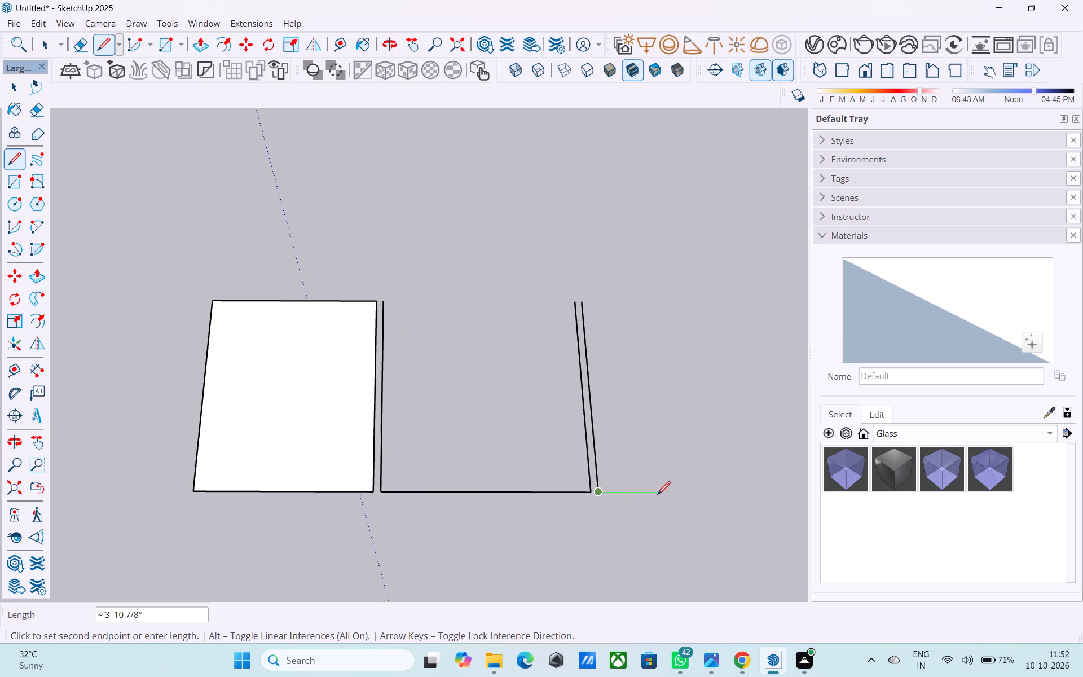
text(12')
key(Return)
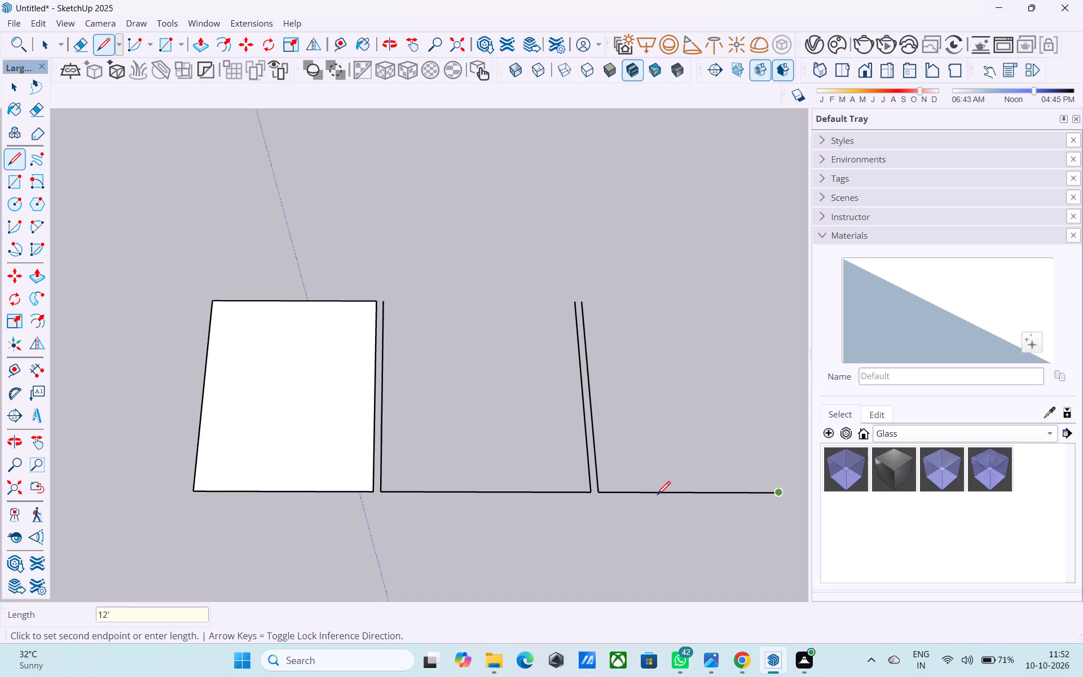
key(space)
Copy the third room's first edge along the green axis to the far endpoint of the 12' line.
scroll(648, 496, down, 4)
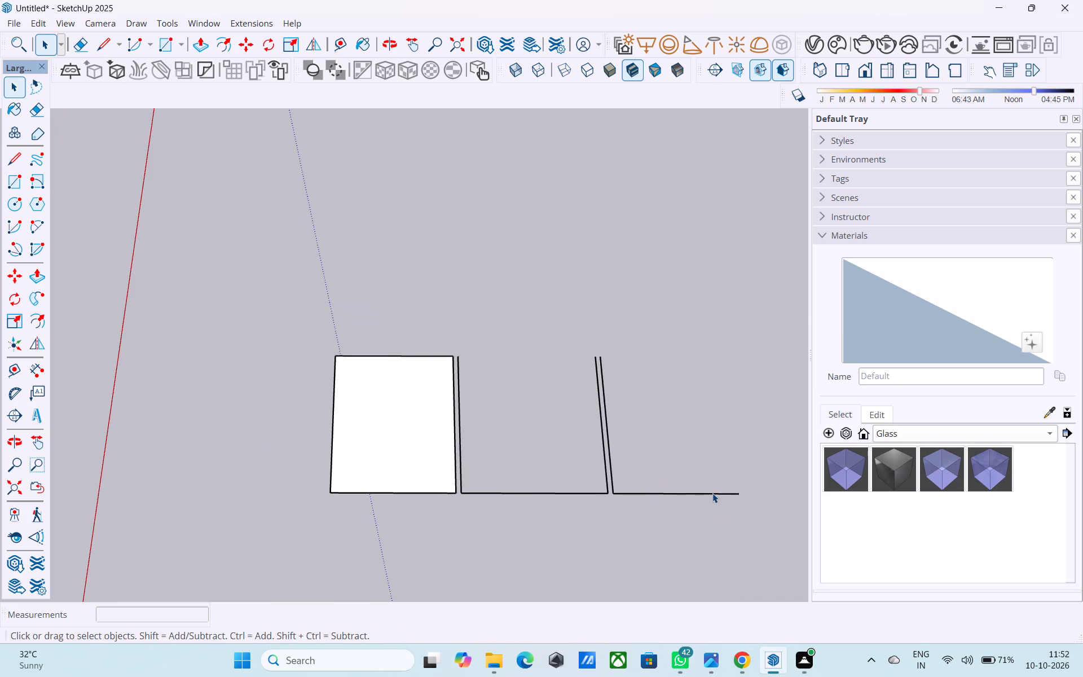
key(l)
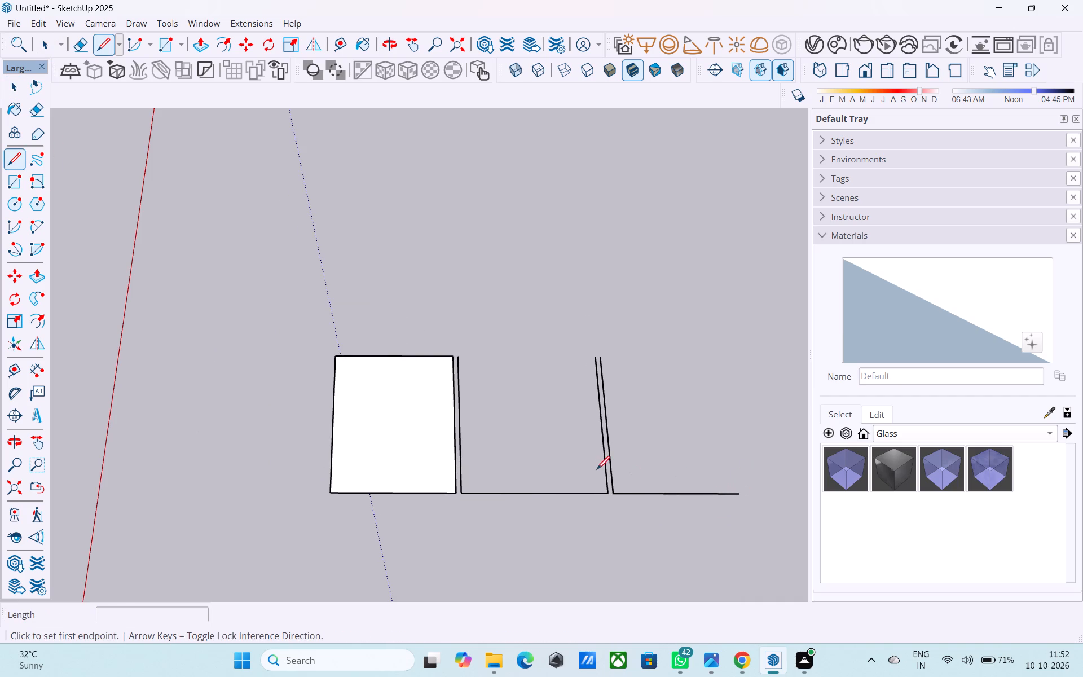
key(space)
click(611, 471)
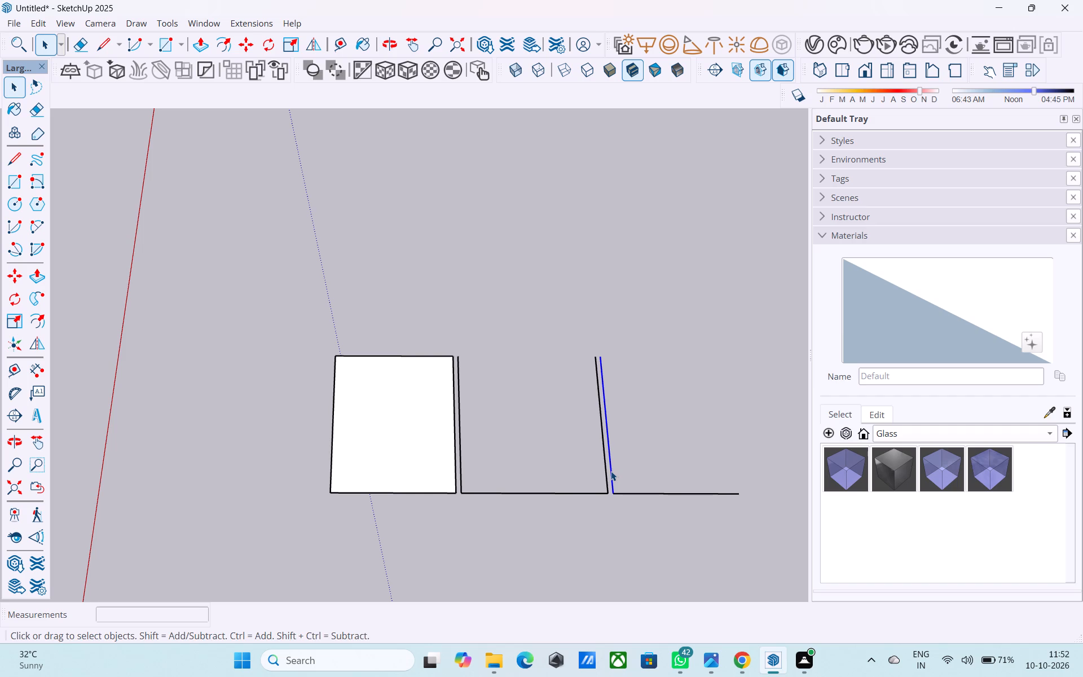
key(m)
click(613, 502)
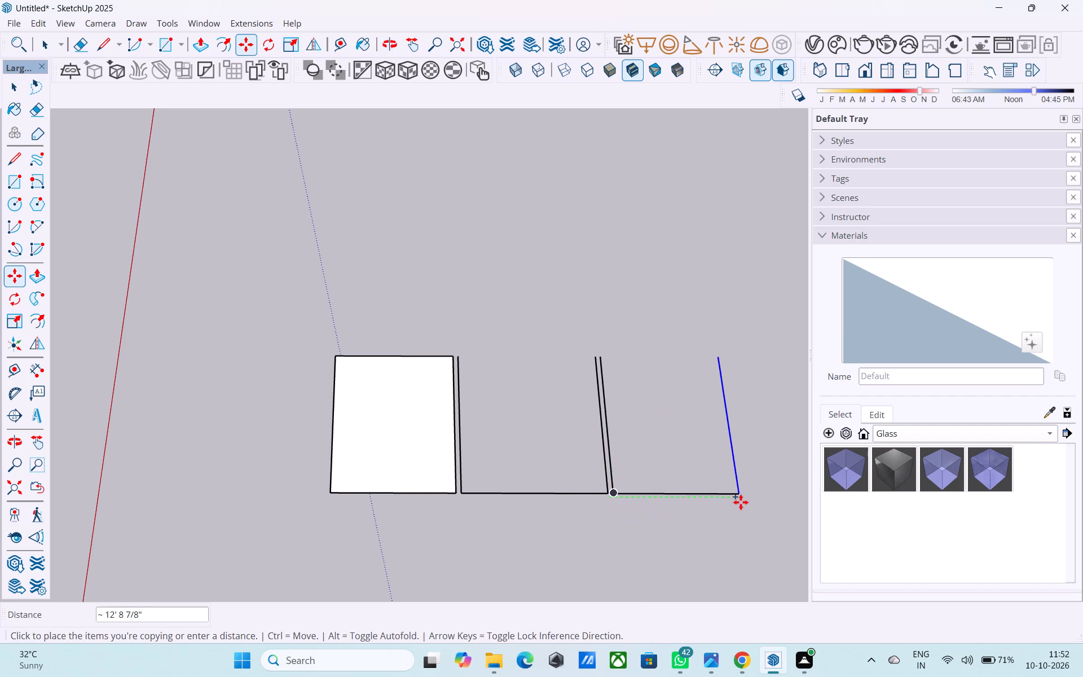
scroll(733, 498, up, 10)
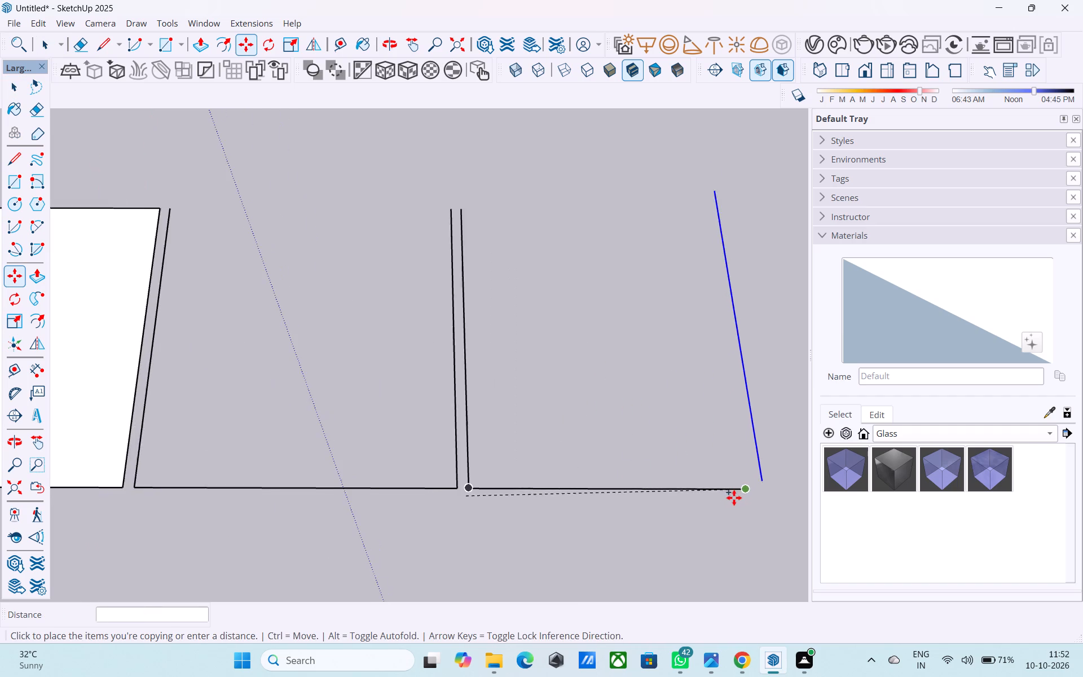
click(728, 504)
Copy the third room's far edge 9" outward along the green axis to mark the outer wall.
scroll(490, 483, down, 6)
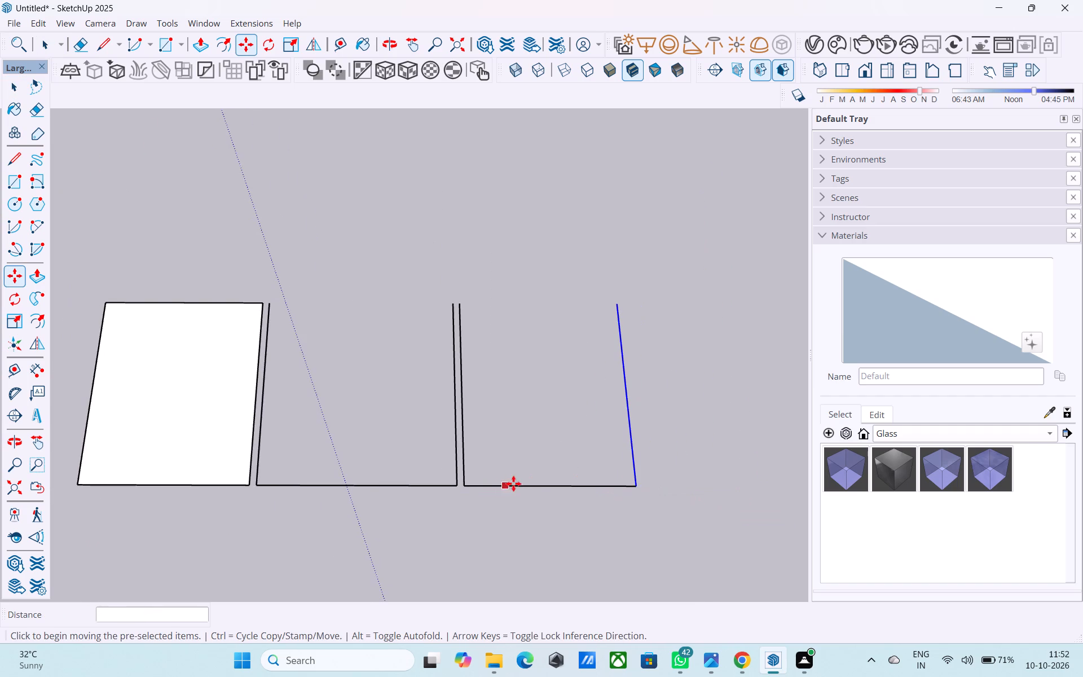
key(m)
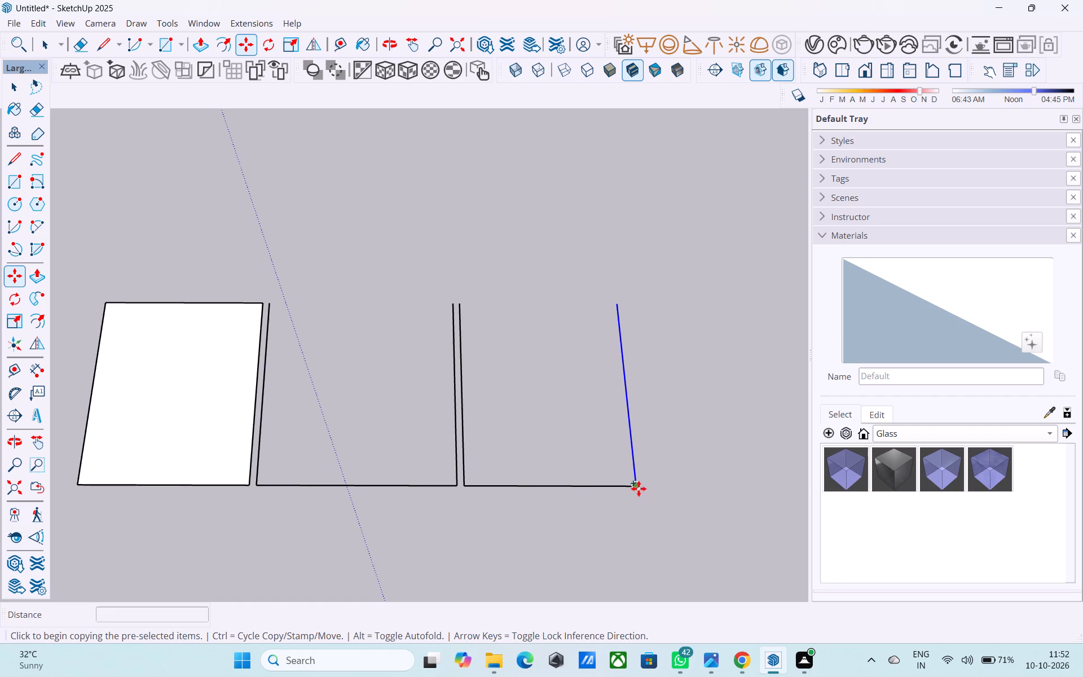
click(639, 486)
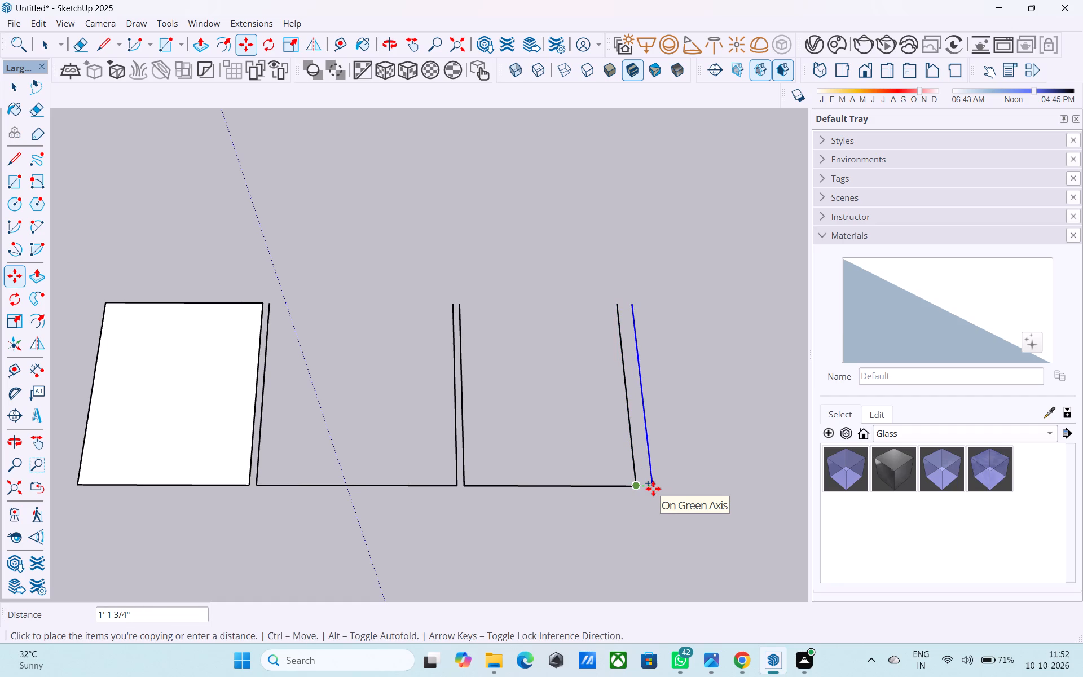
text(9")
key(Return)
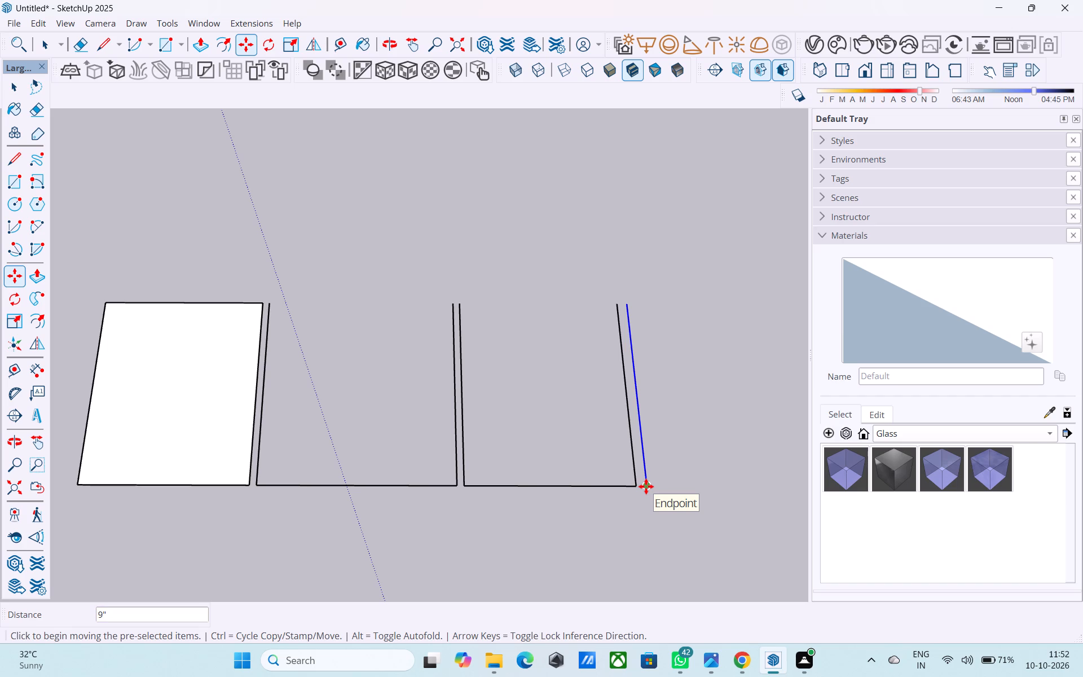
scroll(683, 395, down, 7)
key(space)
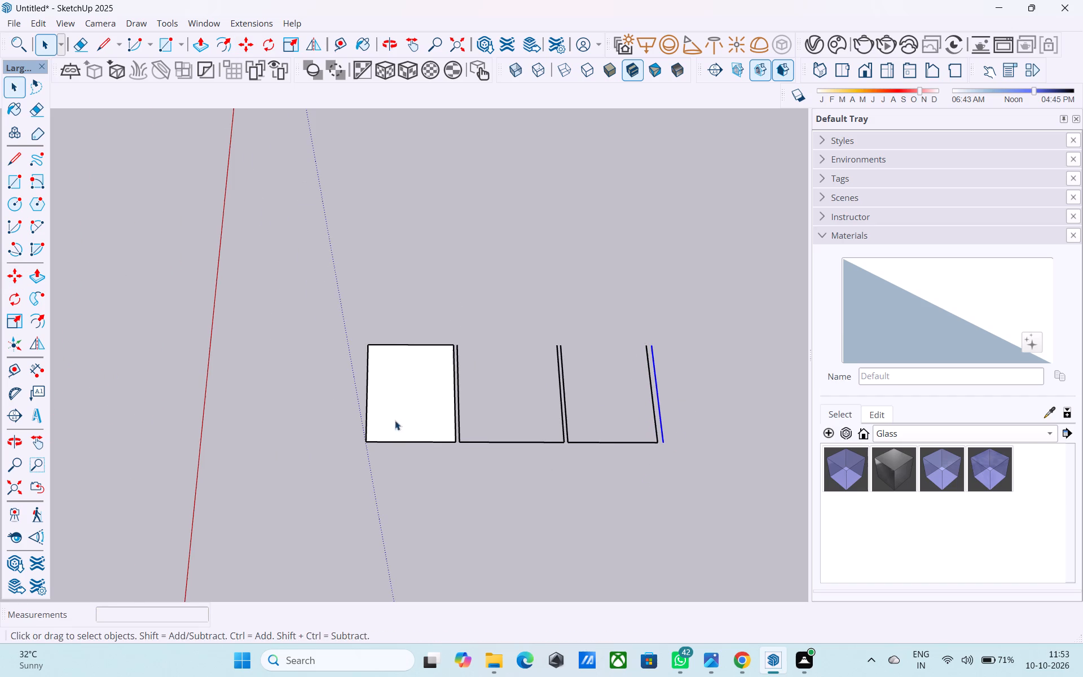
Copy the first rectangle's 14' edge nearest the red axis 9" outward along the green axis.
middle_drag(374, 415, 427, 416)
scroll(347, 434, up, 5)
click(396, 415)
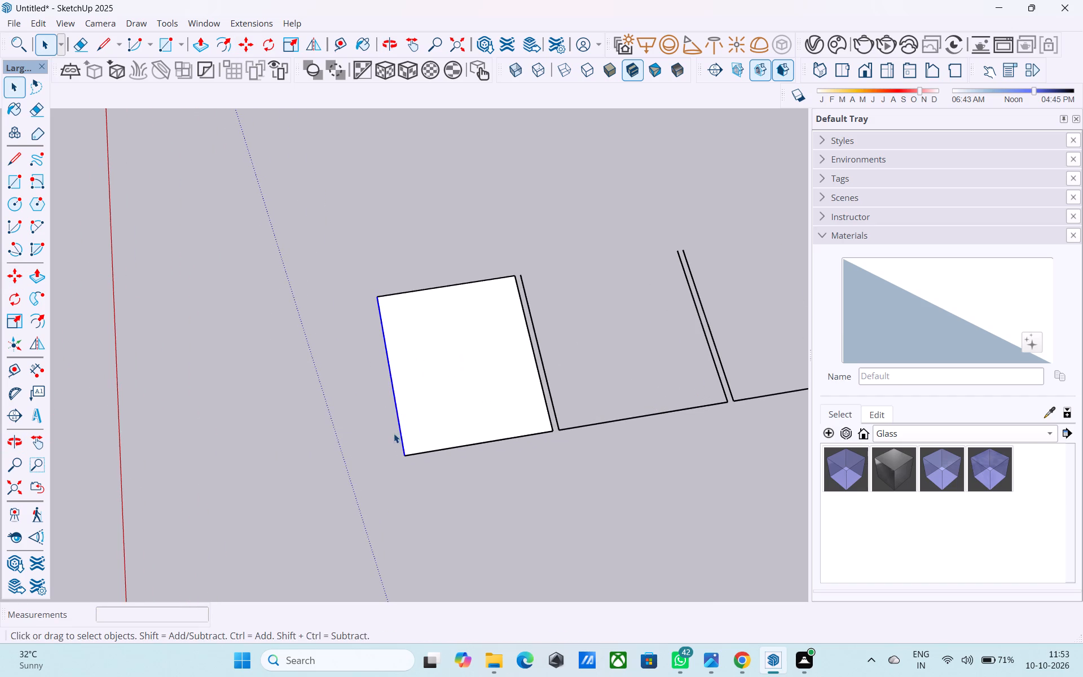
key(m)
click(405, 455)
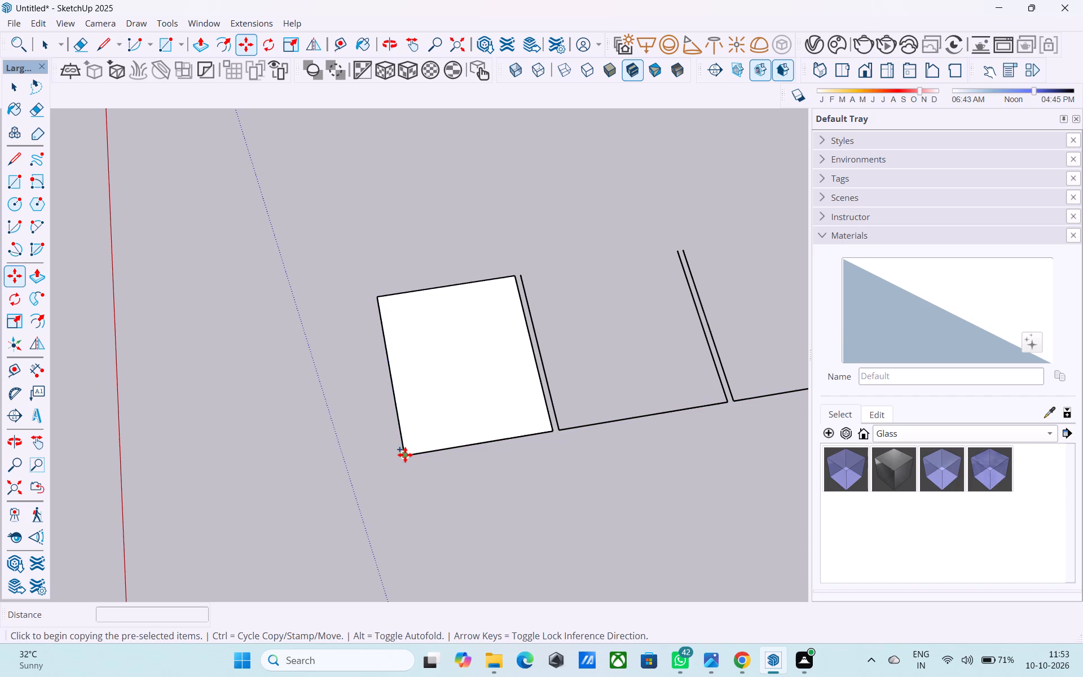
click(394, 455)
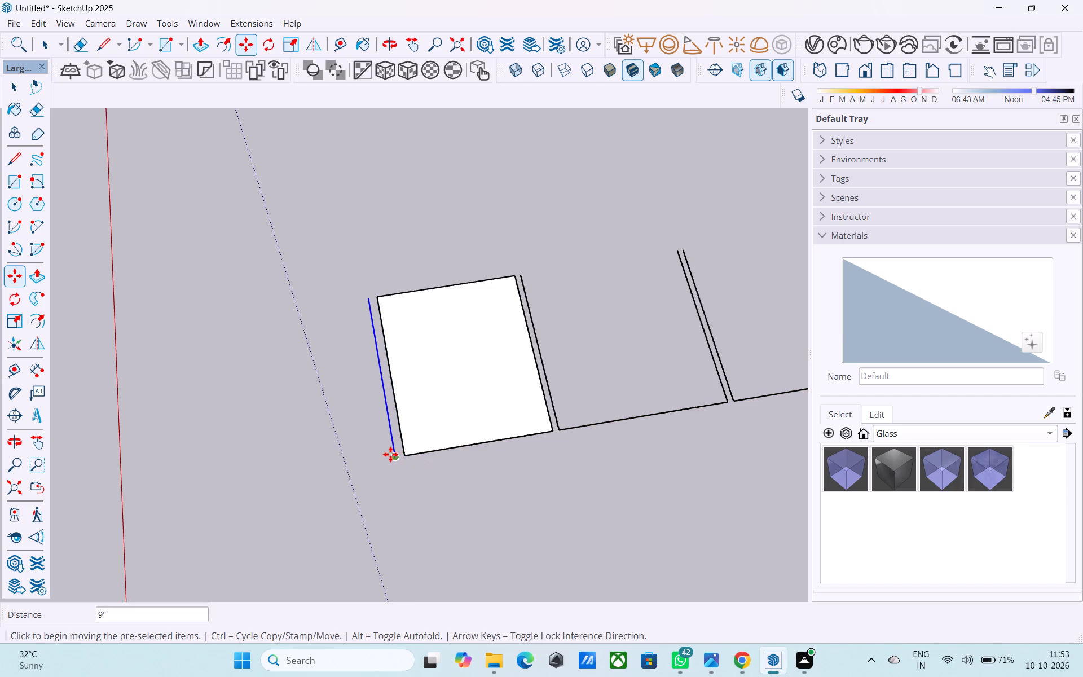
scroll(363, 442, down, 3)
key(space)
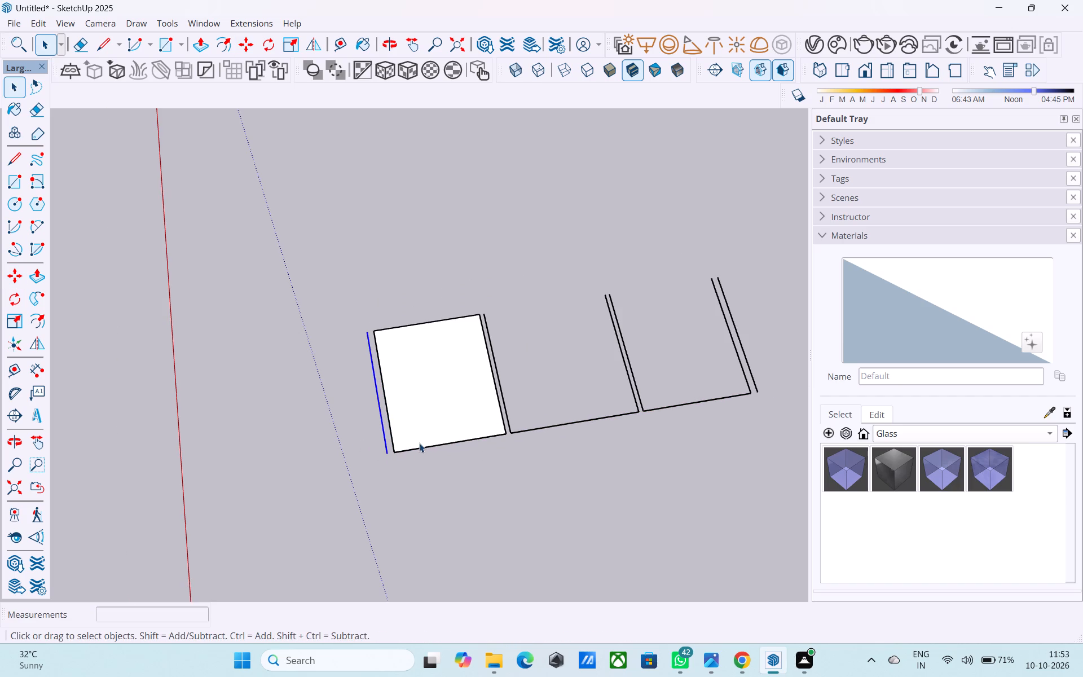
Draw a 9" line along the red axis from the near endpoint of that outer copied edge, extending it past the room.
key(l)
scroll(383, 453, up, 7)
click(393, 456)
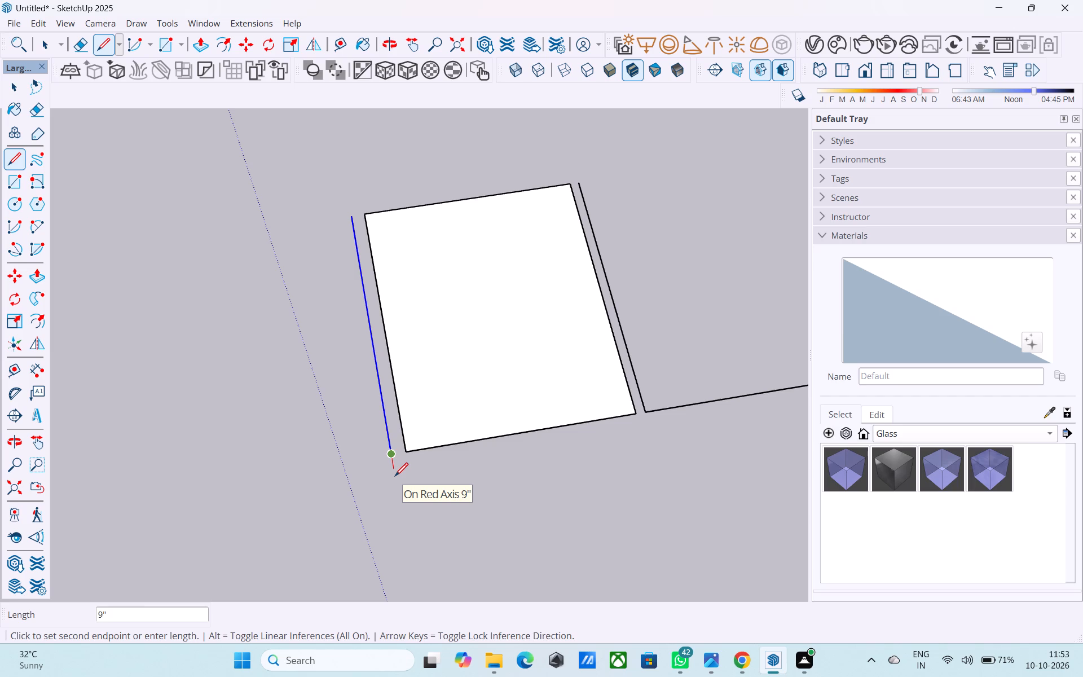
click(397, 472)
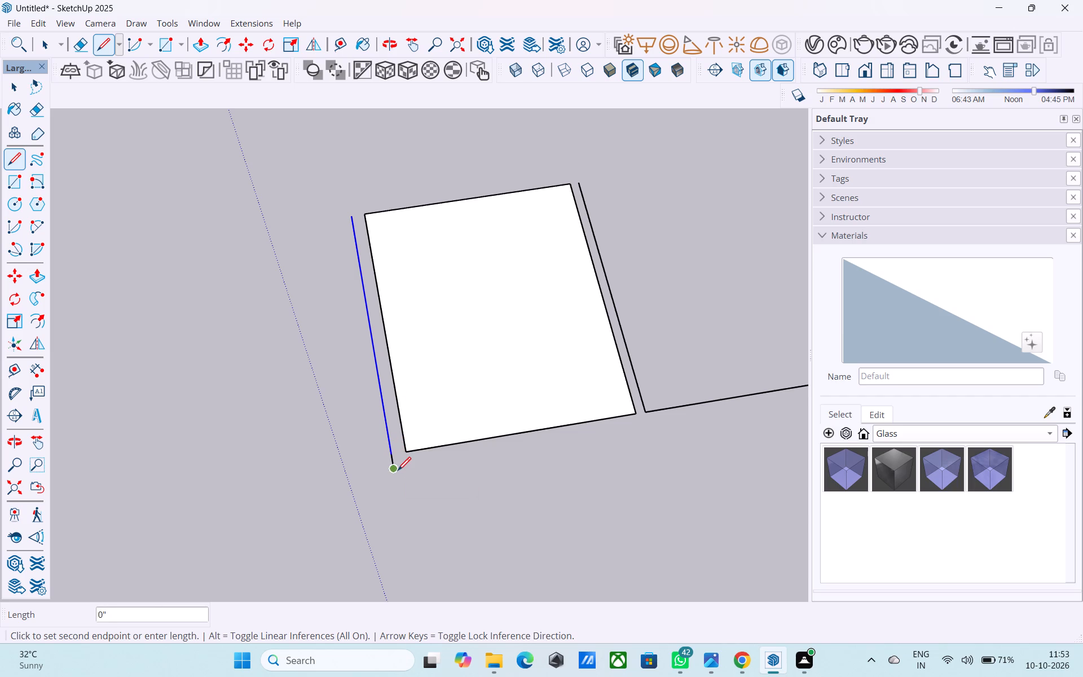
Draw the front outer wall line along the green axis past all three rooms and join it to the third room's outer edge.
scroll(261, 437, down, 3)
scroll(667, 446, down, 7)
scroll(655, 407, up, 2)
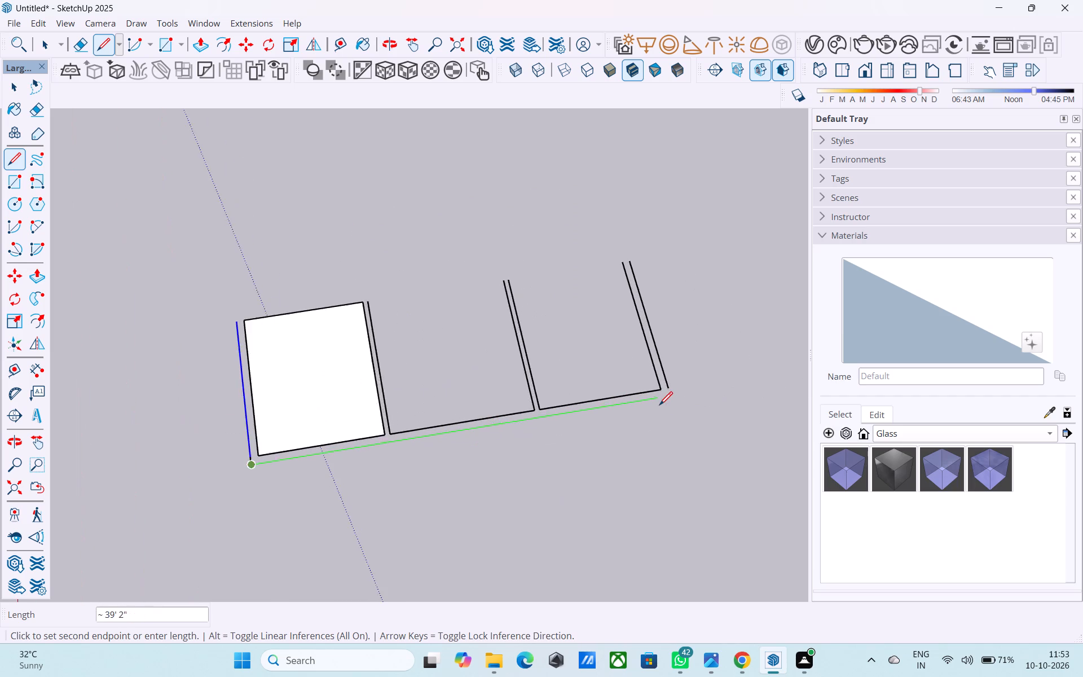
scroll(659, 406, up, 8)
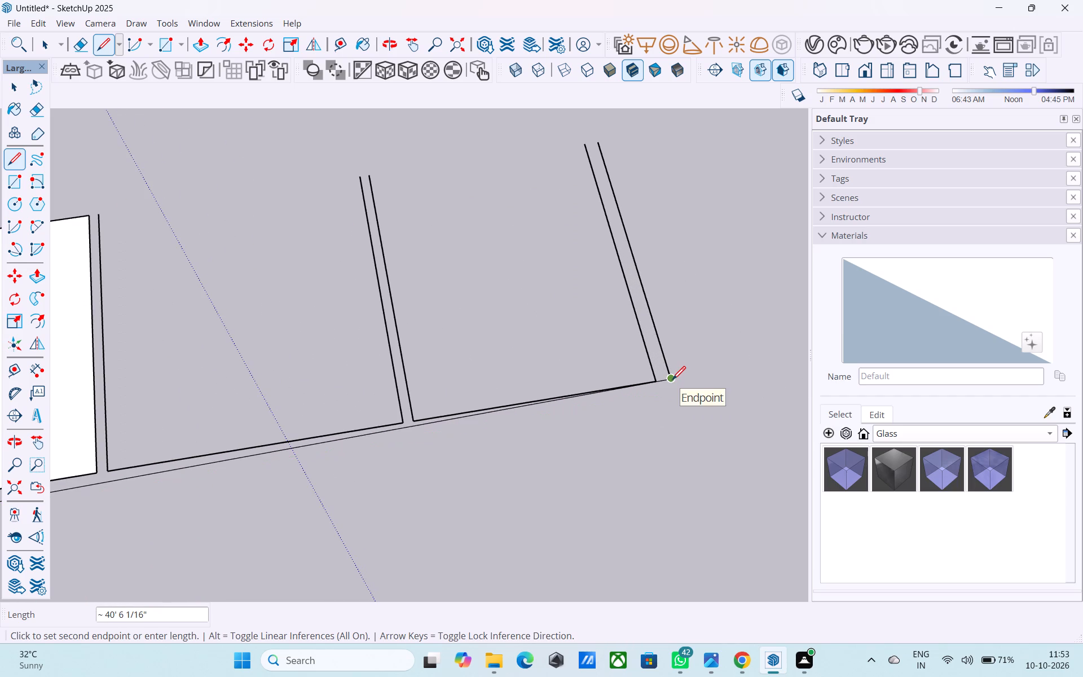
click(678, 390)
click(675, 383)
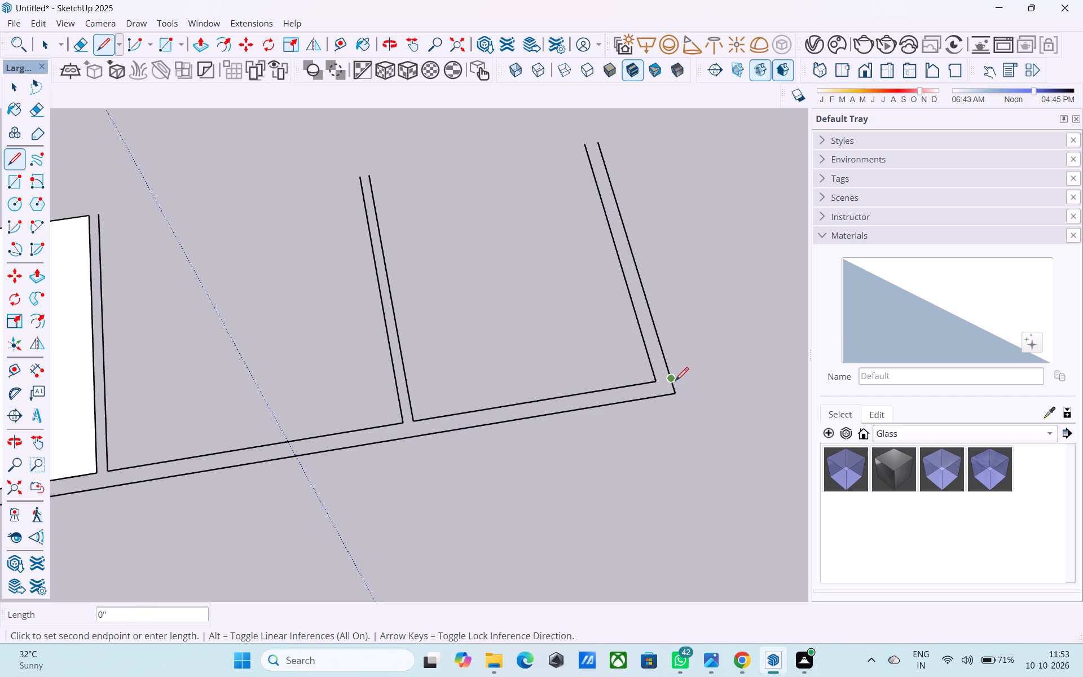
scroll(675, 381, down, 6)
key(space)
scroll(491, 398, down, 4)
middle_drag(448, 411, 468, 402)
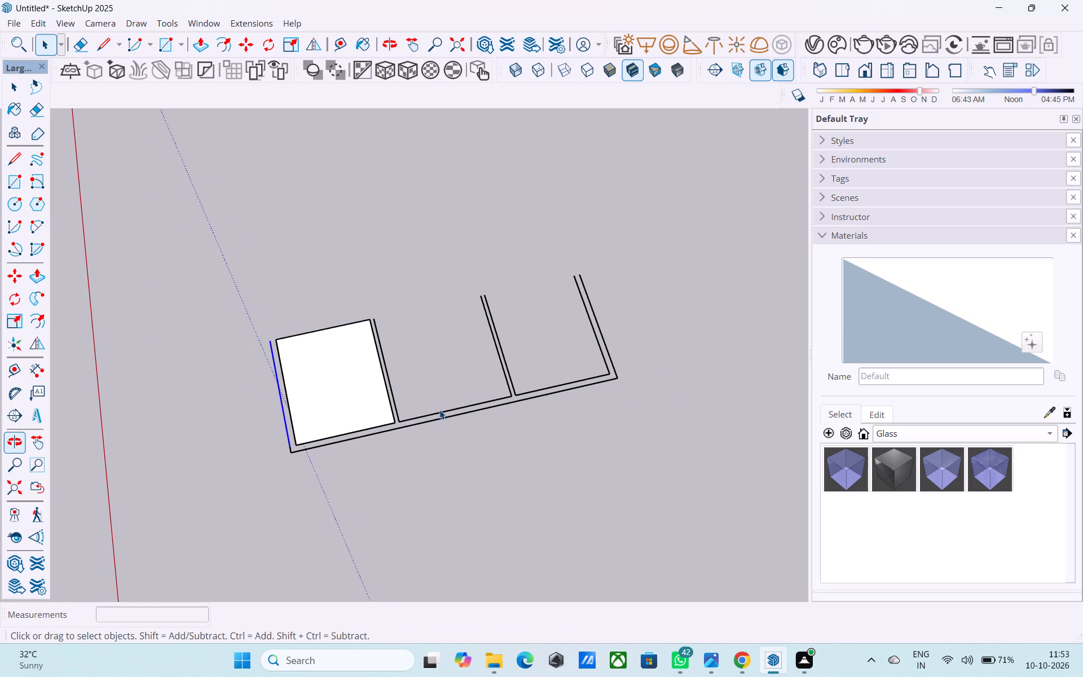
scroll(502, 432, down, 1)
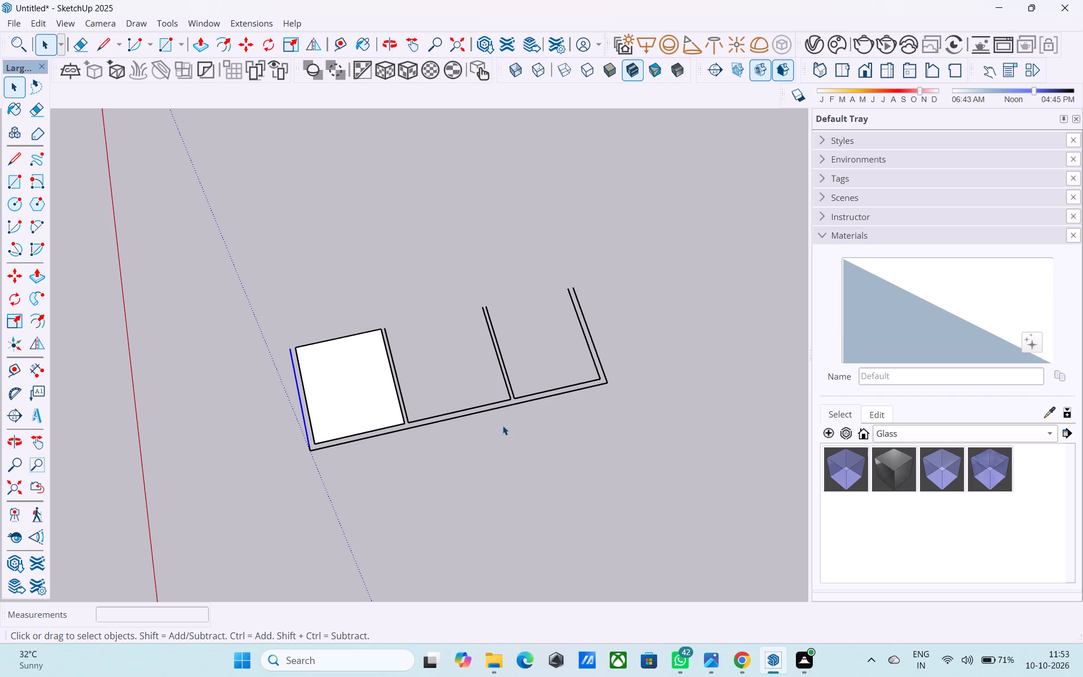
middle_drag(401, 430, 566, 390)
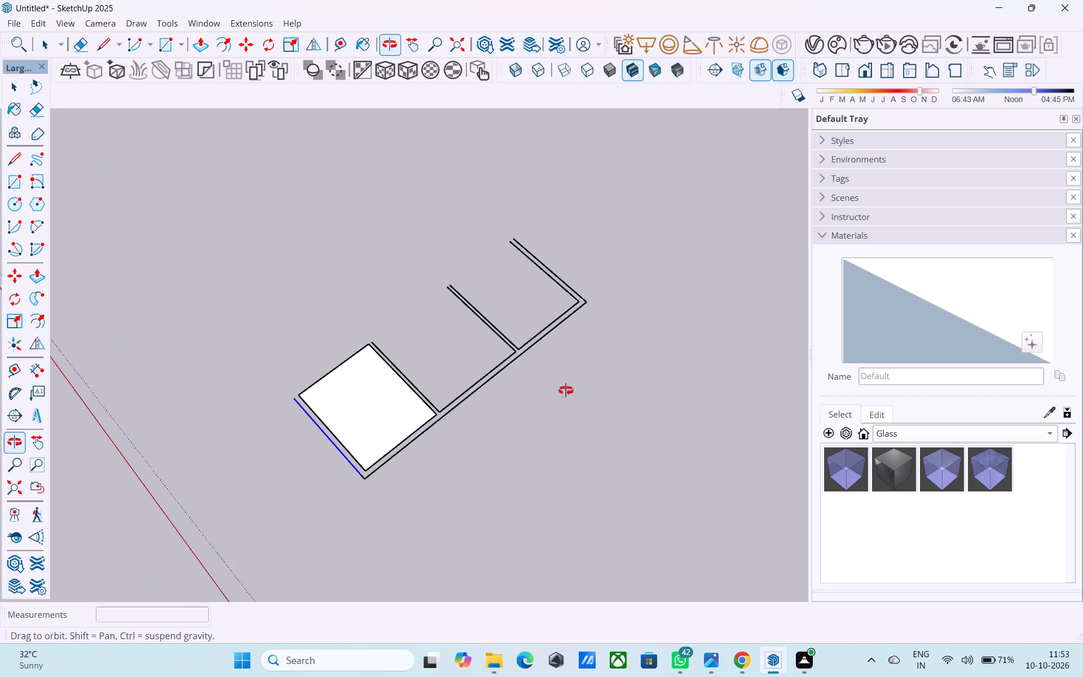
Copy the first rectangle's 12' edge on the side away from the outer wall 6" outward along the red axis.
middle_drag(566, 390, 676, 377)
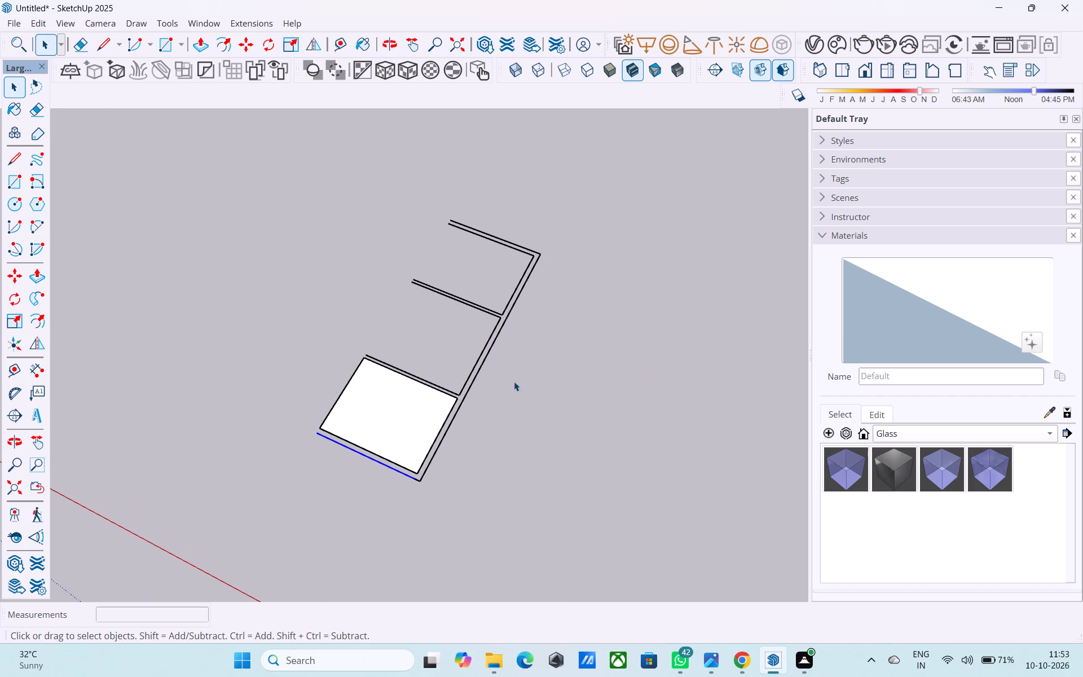
scroll(511, 383, down, 5)
middle_drag(504, 390, 617, 361)
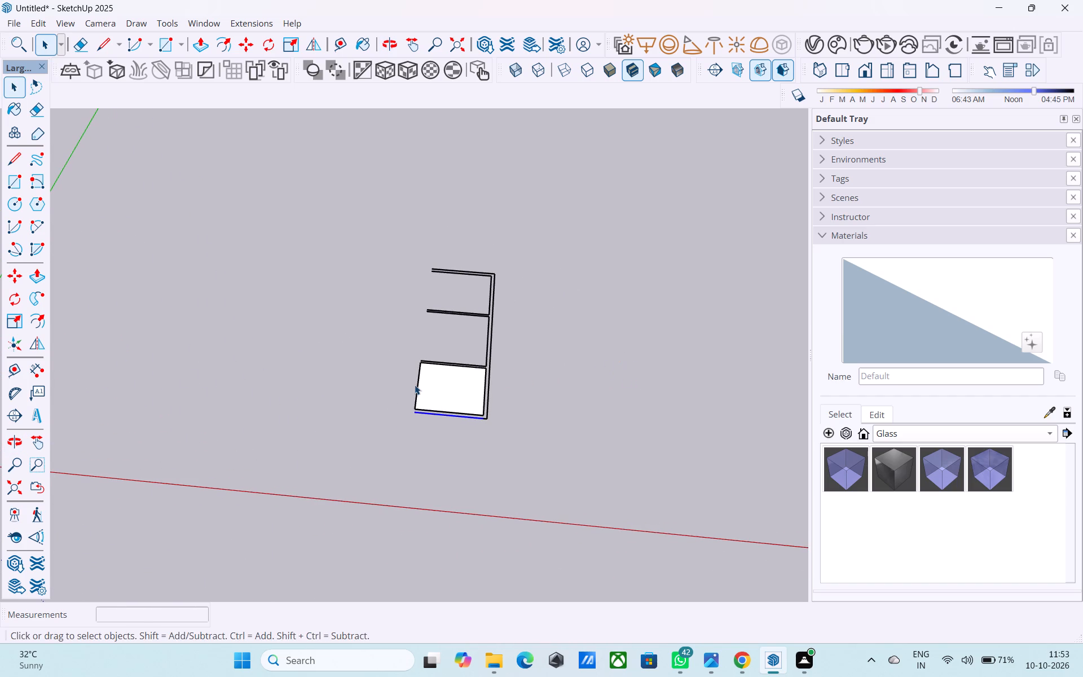
middle_drag(415, 385, 523, 374)
scroll(523, 374, up, 7)
click(526, 373)
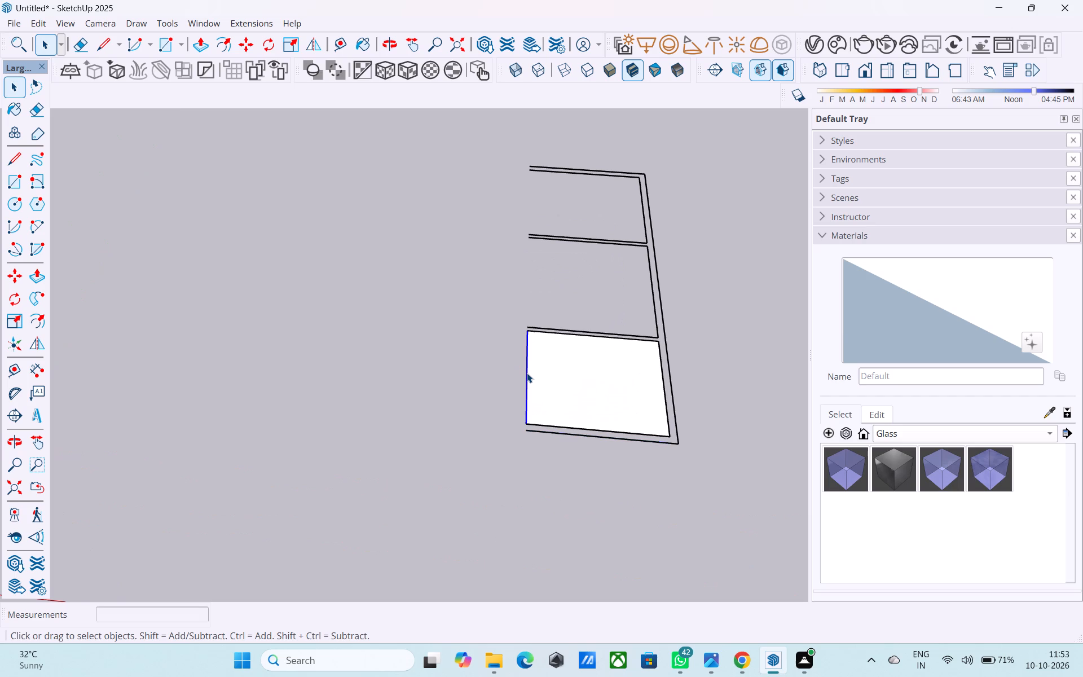
key(m)
click(525, 421)
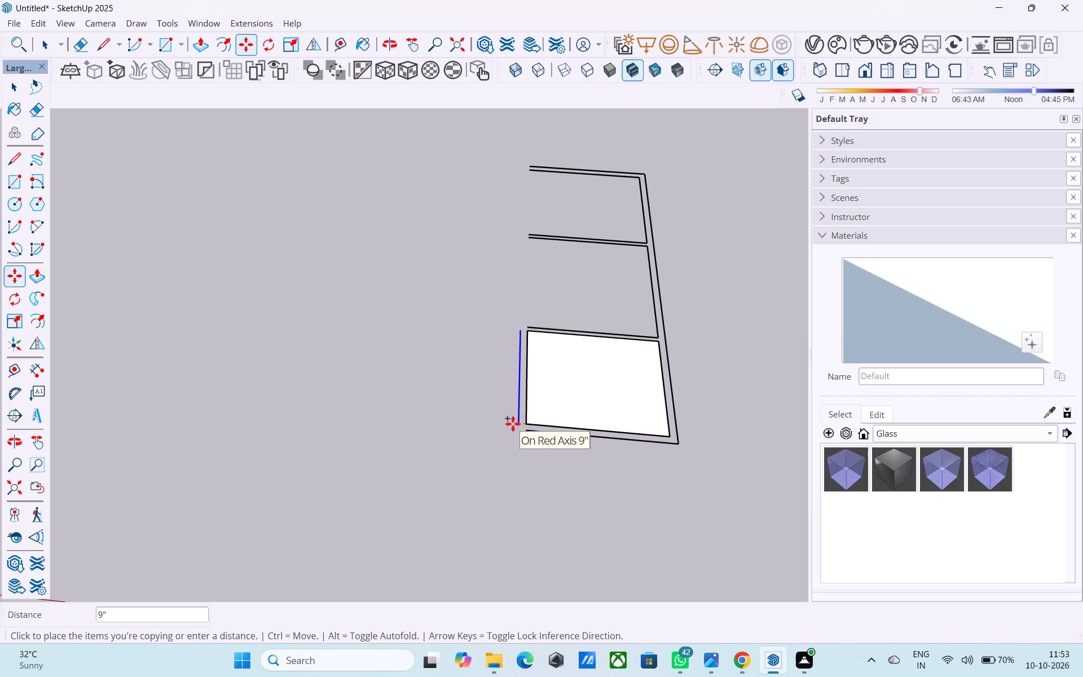
text(6")
key(Return)
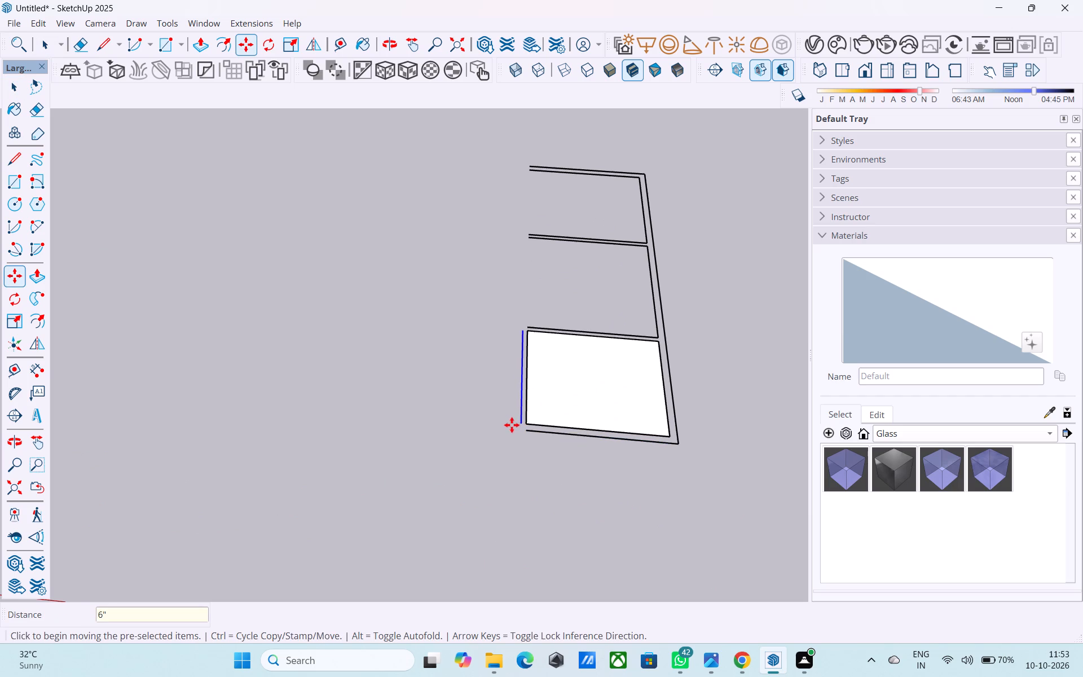
Copy that 6" offset edge another 5' outward along the red axis.
click(521, 419)
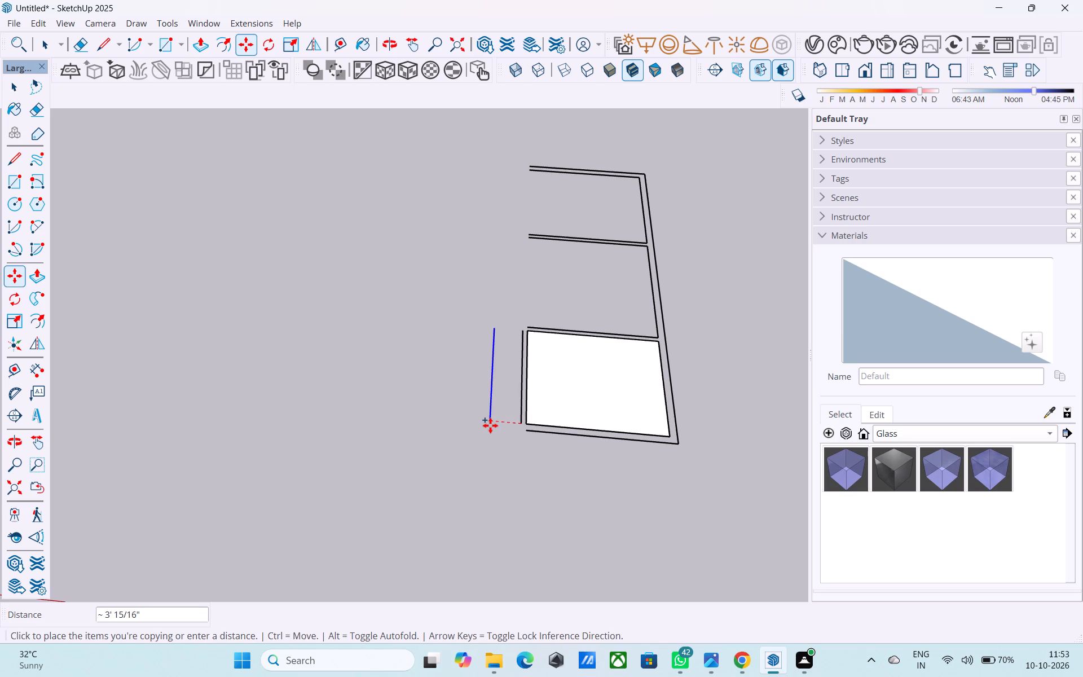
text(6')
key(Return)
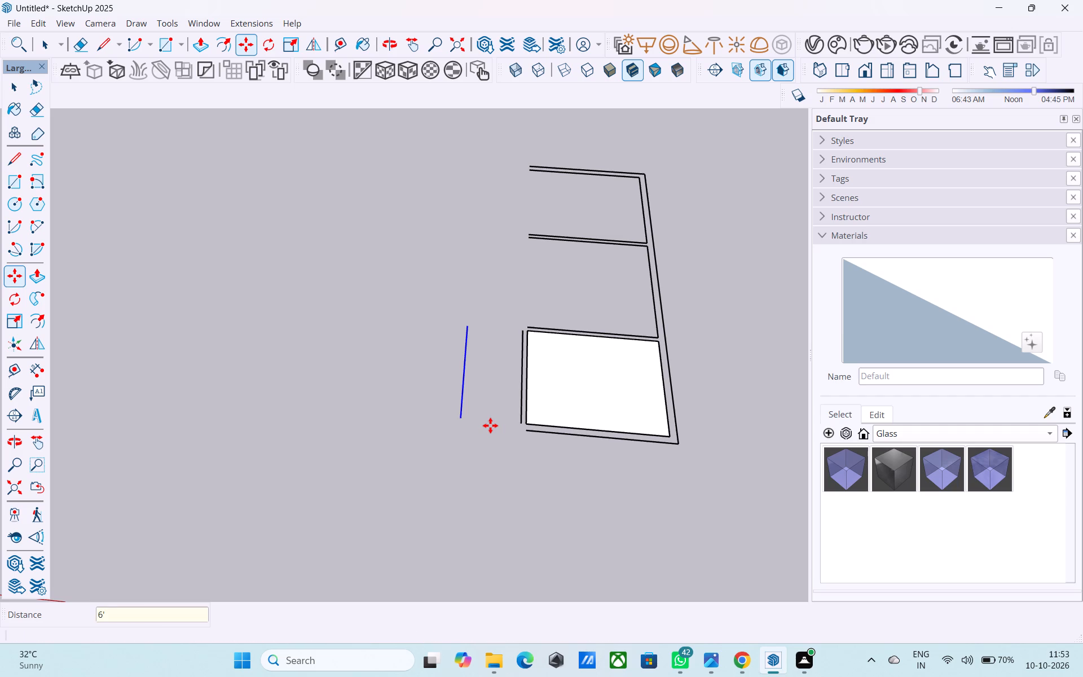
text(5')
key(Return)
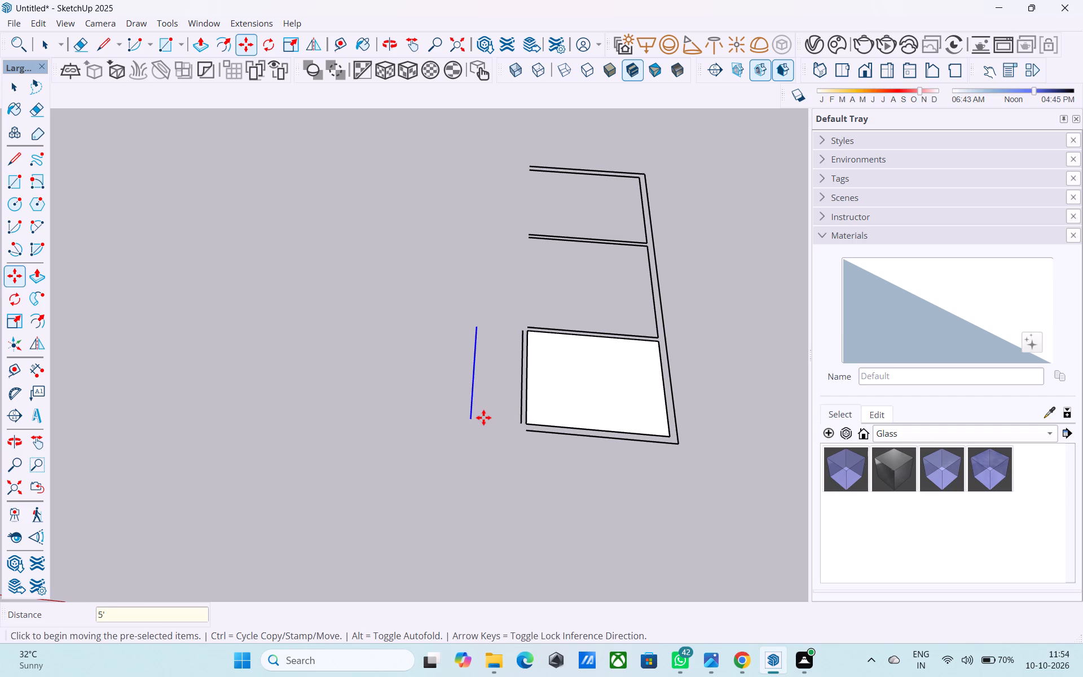
key(space)
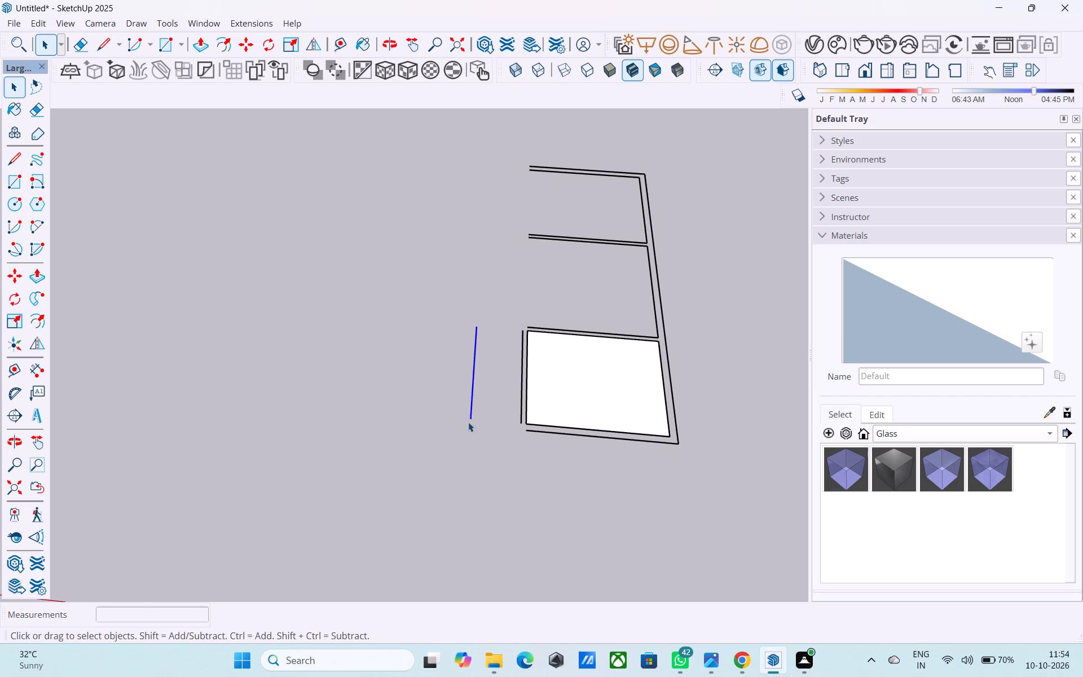
Draw a 12' line along the red axis outward from the near endpoint of the 5' copied edge.
key(l)
click(468, 422)
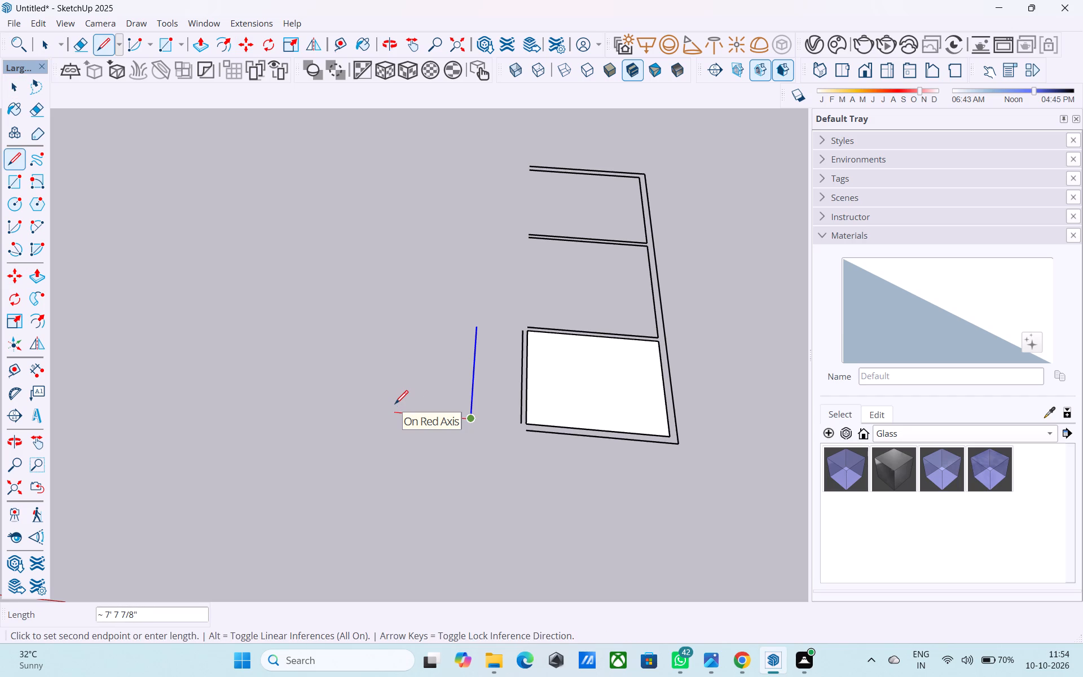
text(12')
key(Return)
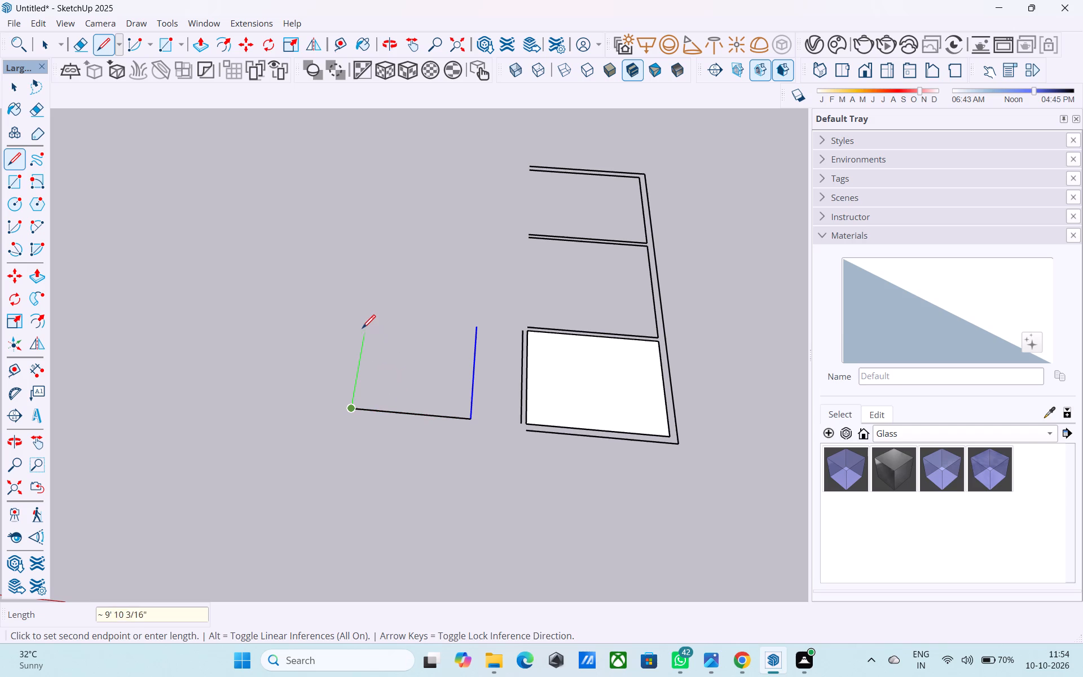
key(space)
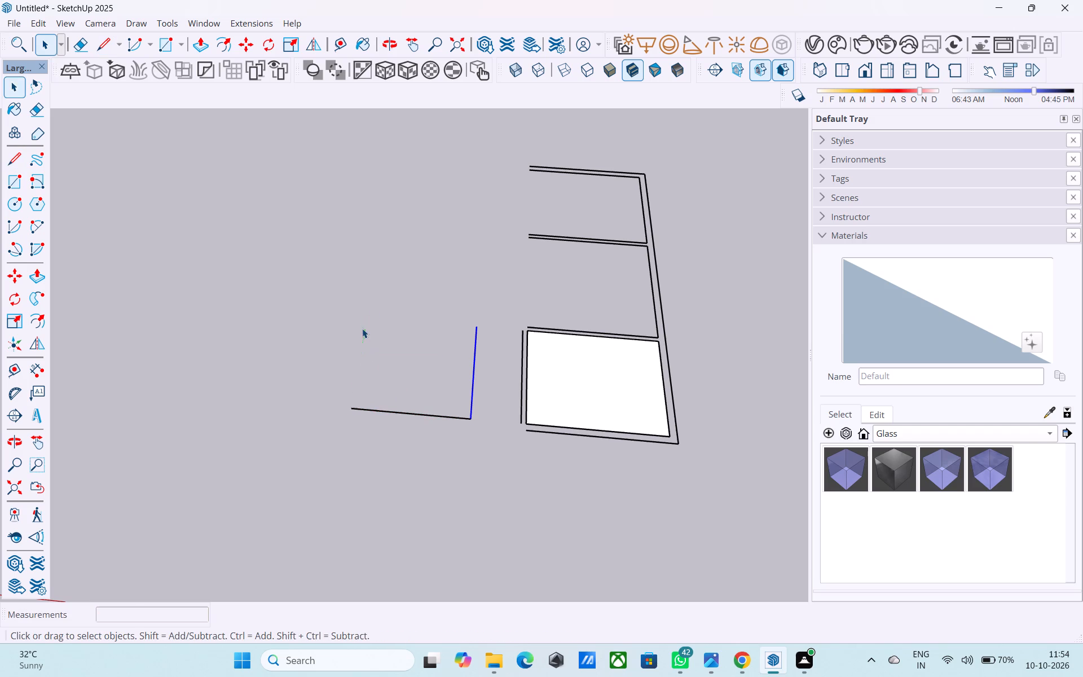
Copy the 5' offset edge 12' along the red axis onto the free end of the new line.
key(m)
click(470, 416)
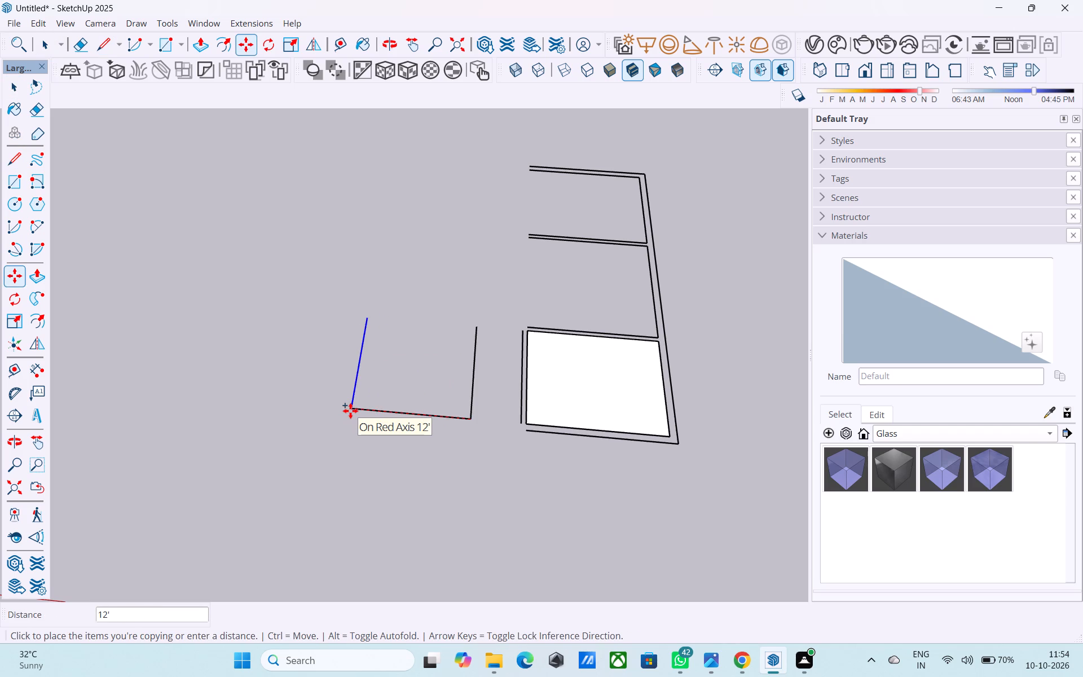
click(350, 410)
Draw a 5' line joining the near endpoints of the 6" offset edge and the 5' offset edge.
scroll(472, 406, down, 1)
middle_drag(464, 420, 329, 499)
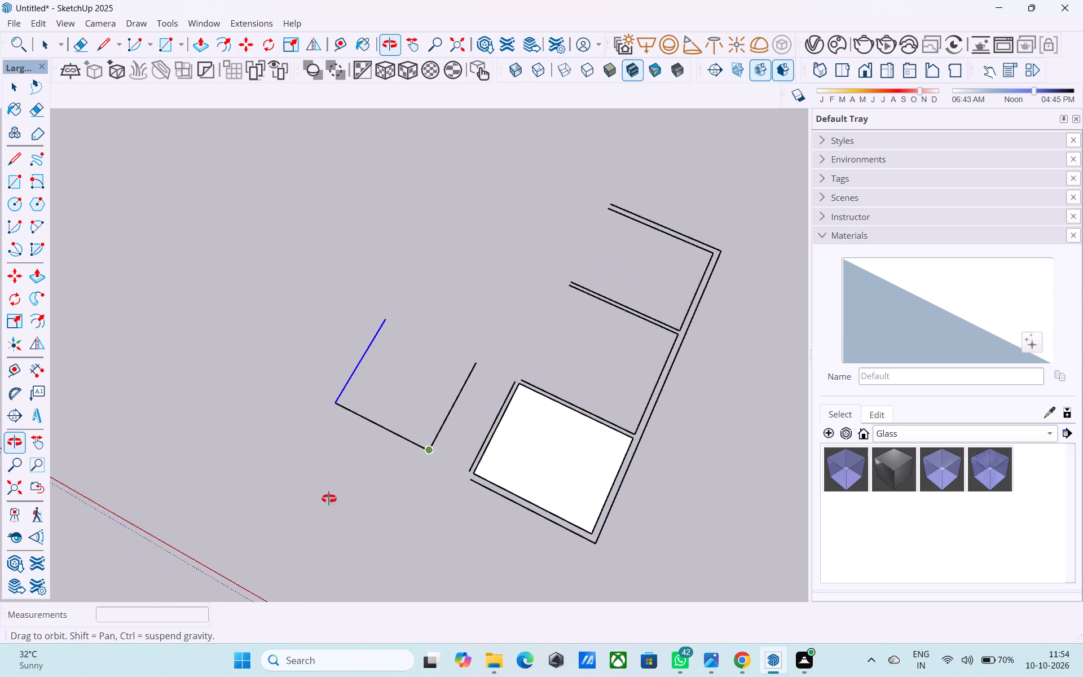
middle_drag(329, 499, 268, 481)
scroll(237, 464, down, 5)
middle_drag(433, 421, 507, 388)
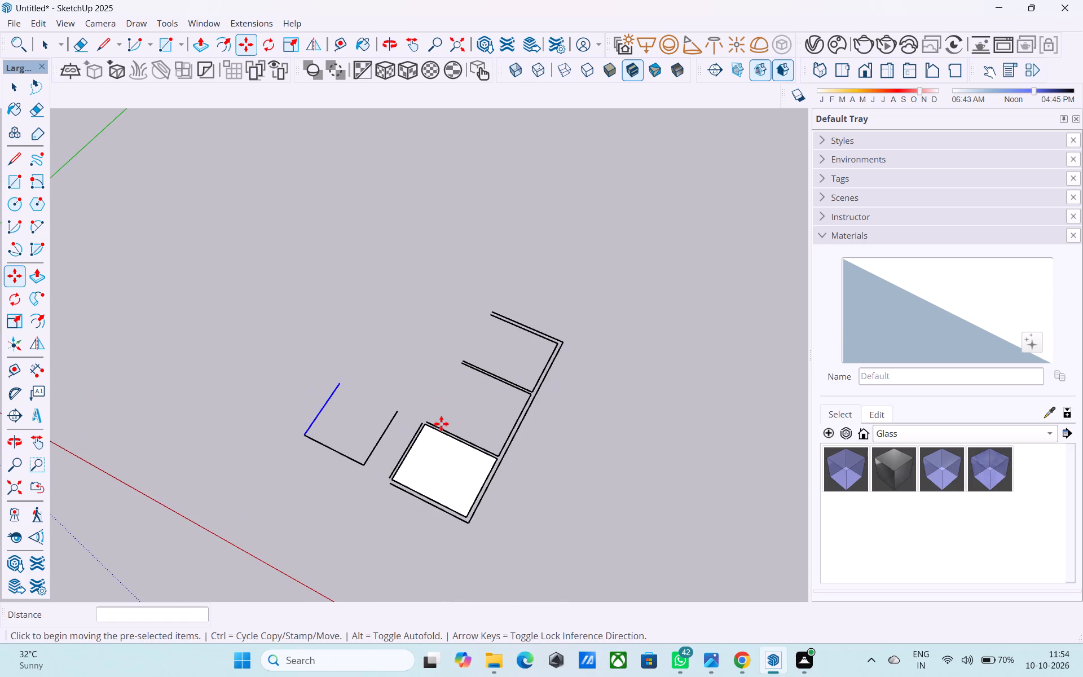
key(space)
text(l)
middle_drag(414, 458, 517, 420)
scroll(454, 468, up, 8)
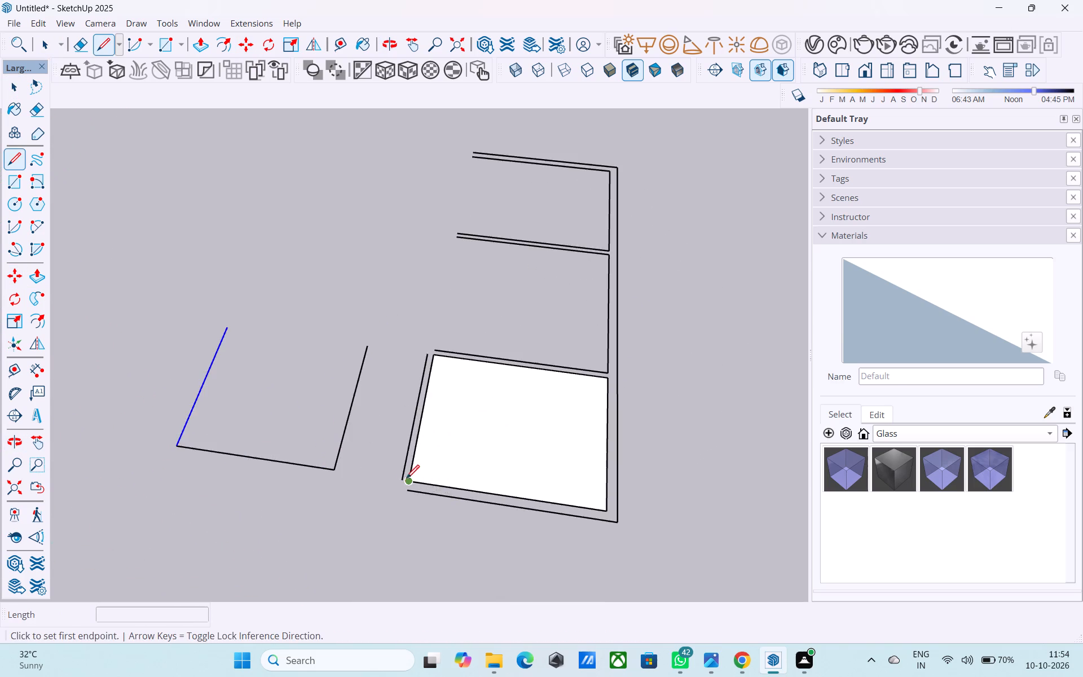
click(403, 478)
click(333, 472)
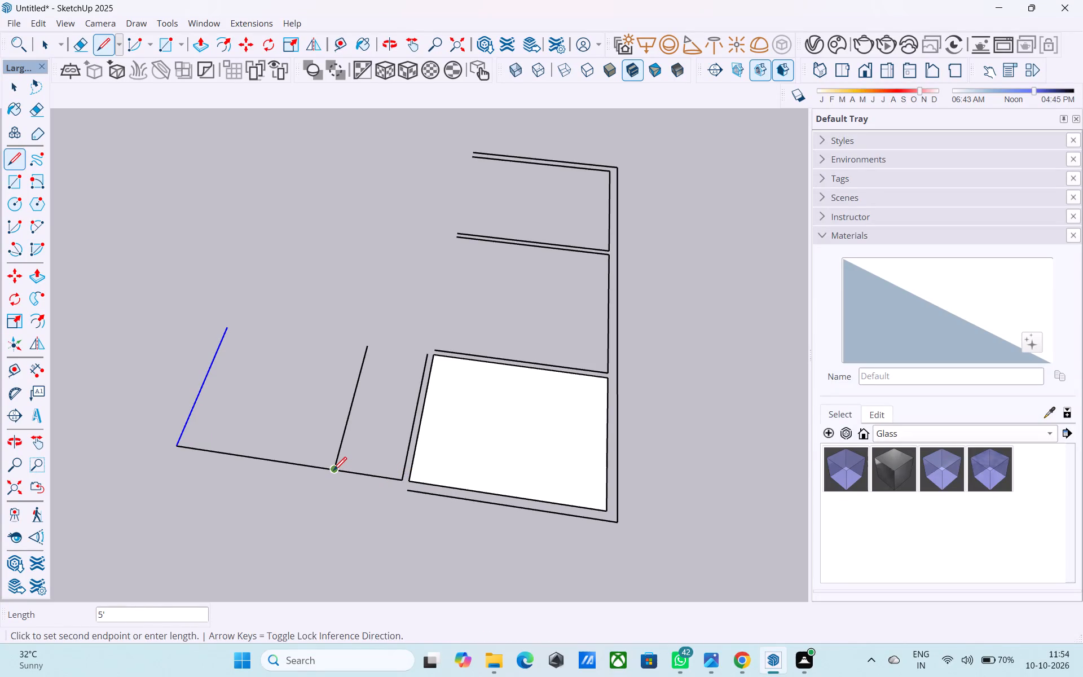
Copy the edge between the 5' and 12' spaces 6" along the red axis into the 12' space.
shift+middle_drag(341, 456, 463, 452)
shift+scroll(341, 455, up, 1)
scroll(463, 450, up, 4)
key(space)
click(457, 443)
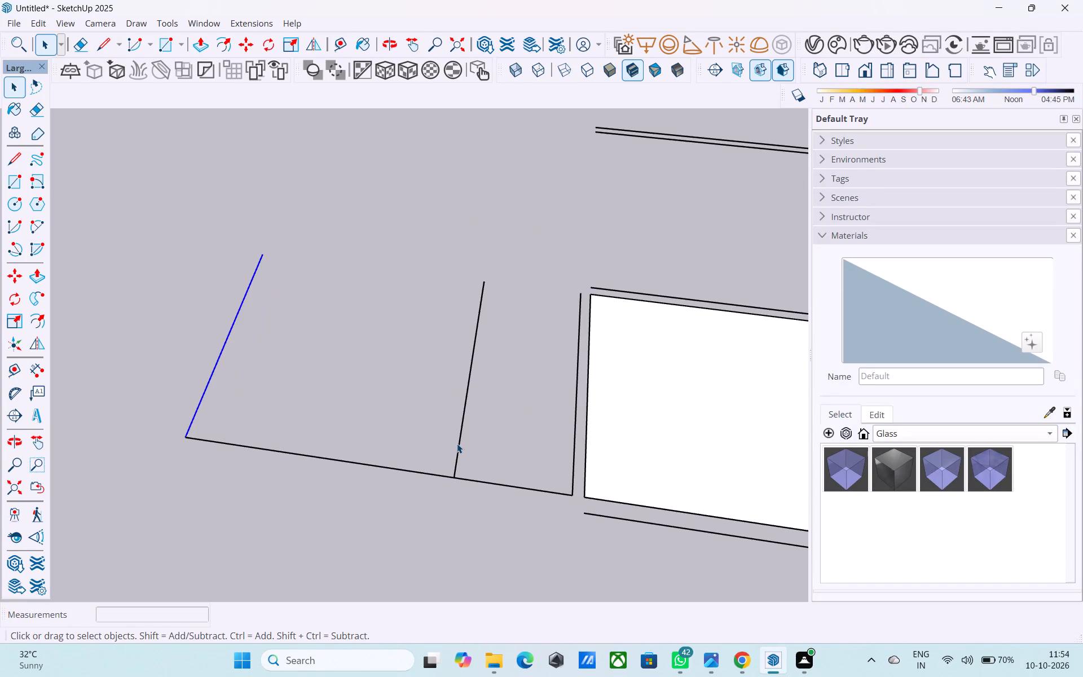
click(459, 445)
key(m)
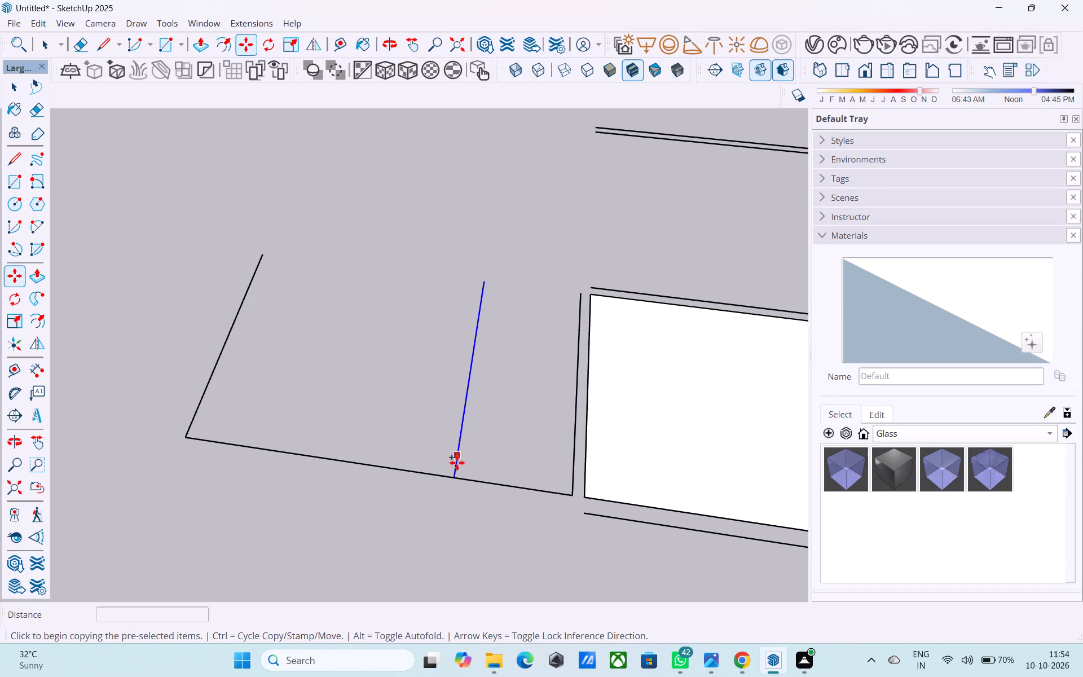
click(459, 472)
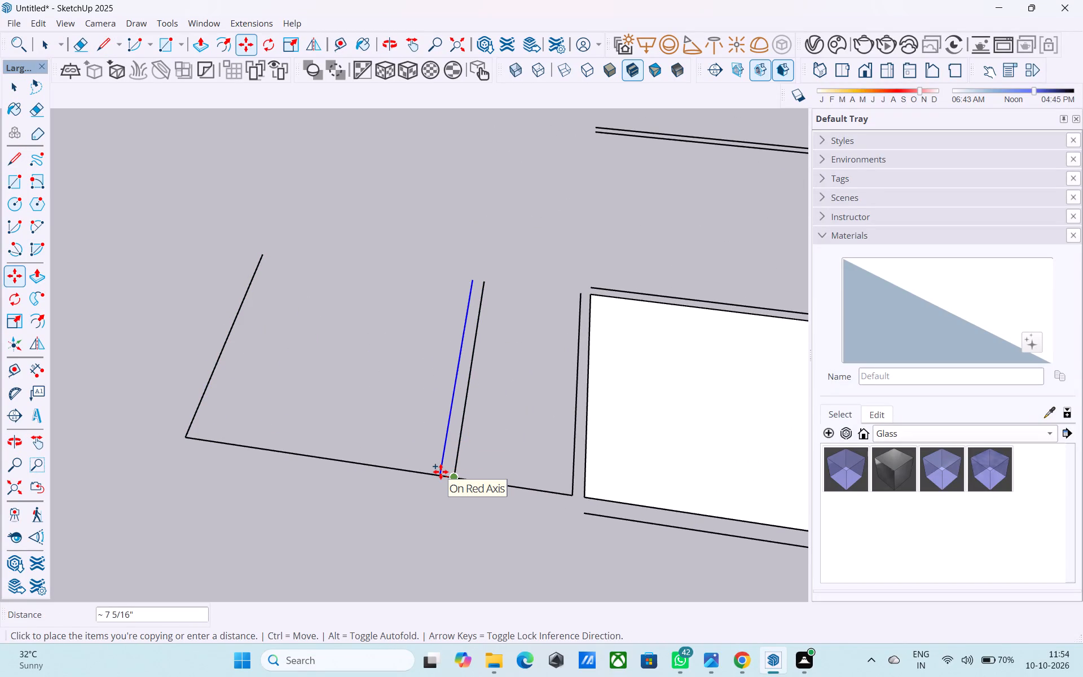
text(6")
key(Return)
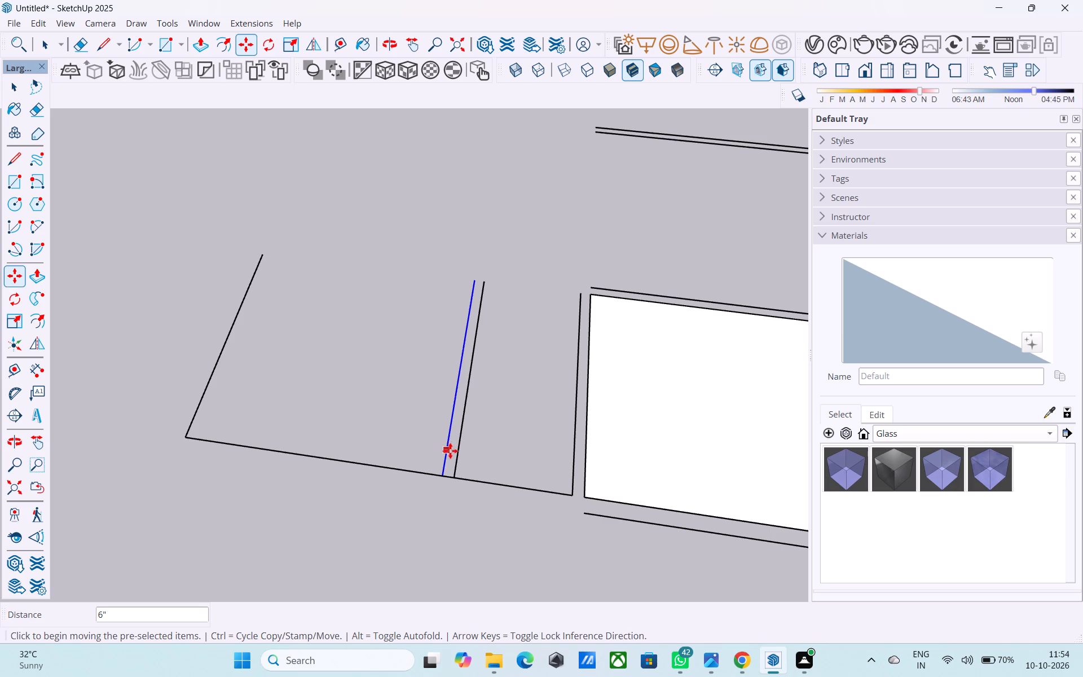
key(space)
Copy the 12' space's far edge 9" outward along the red axis for the outer wall.
middle_drag(430, 439, 559, 446)
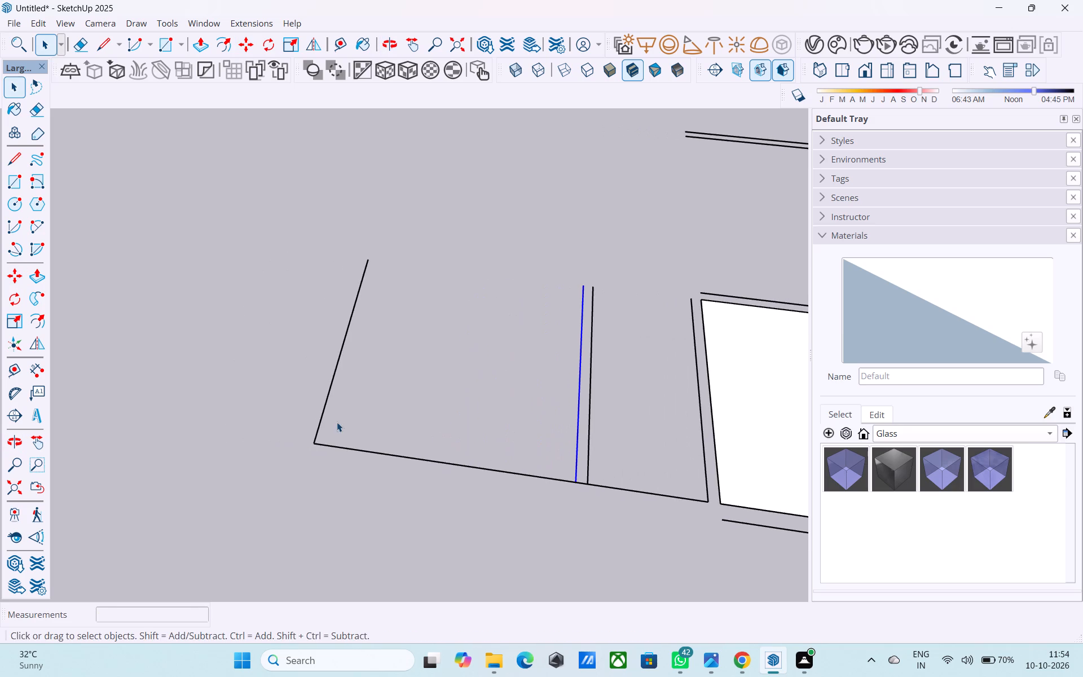
click(323, 411)
key(m)
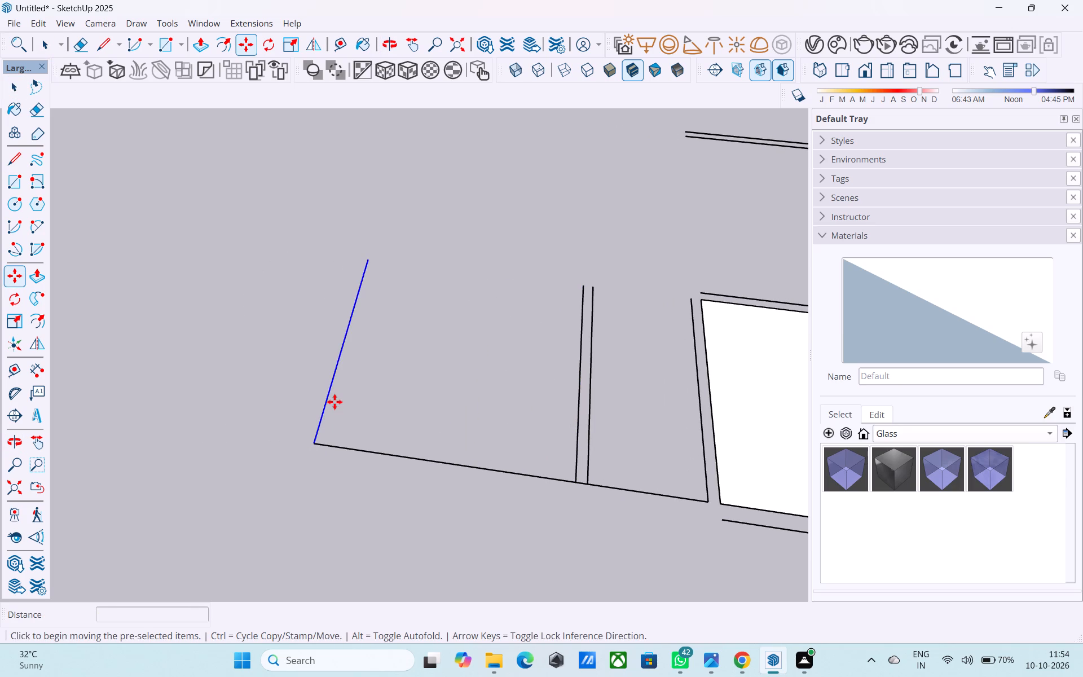
click(319, 445)
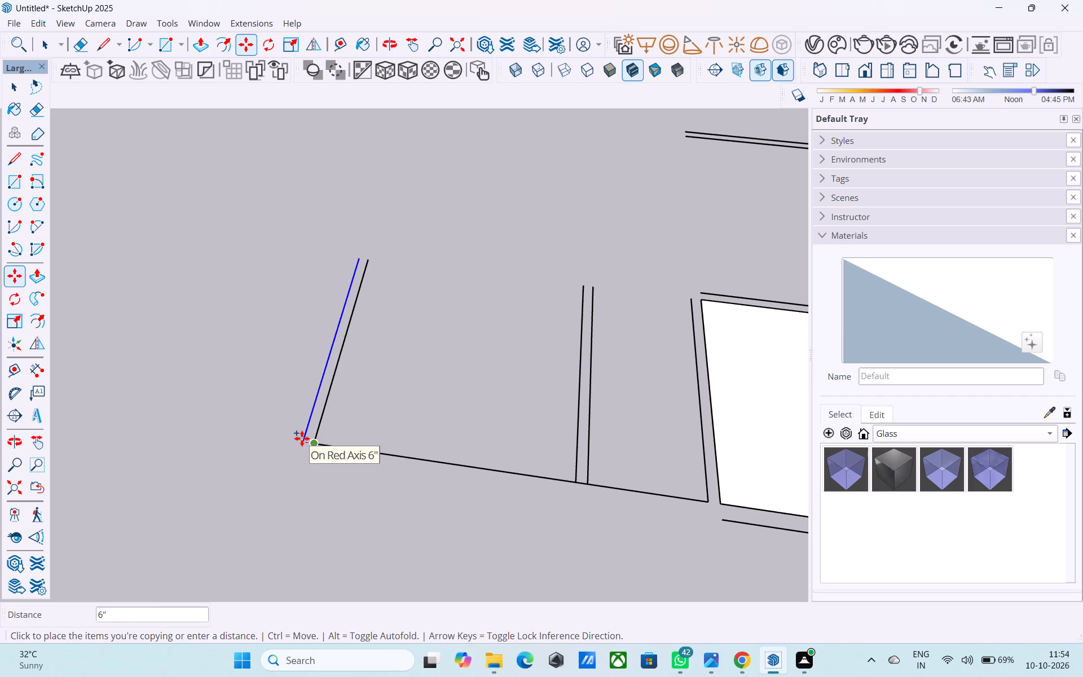
text(9")
key(Return)
key(space)
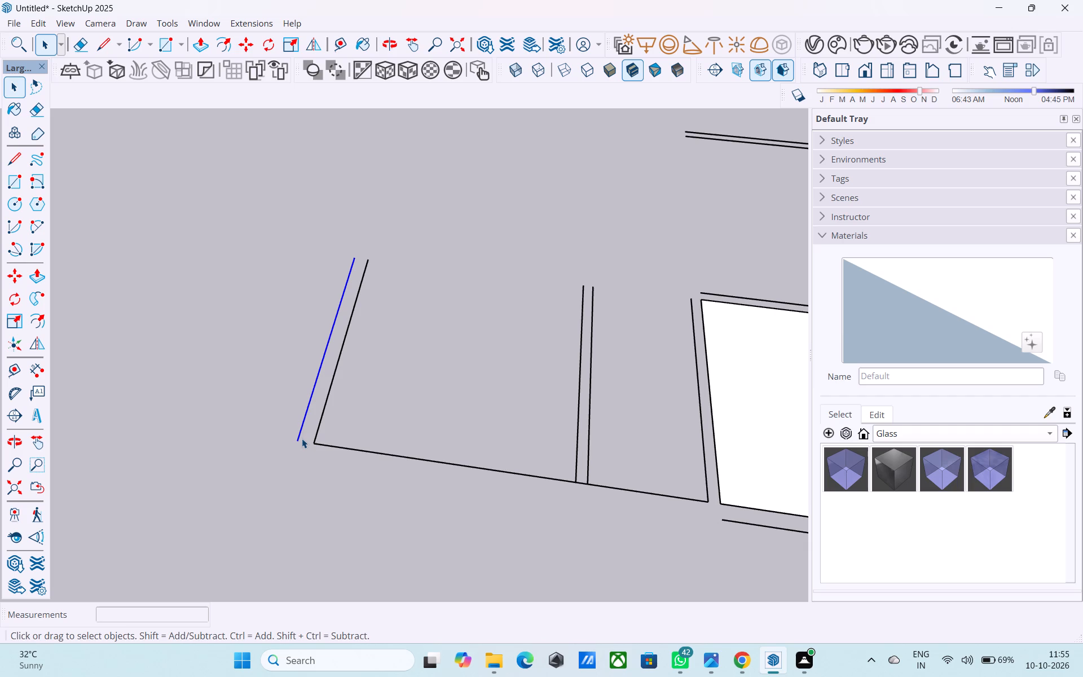
Extend the first room's outer wall line about 18' 4" along the red axis and join it to the 9" offset edge.
scroll(299, 424, down, 4)
scroll(338, 455, down, 6)
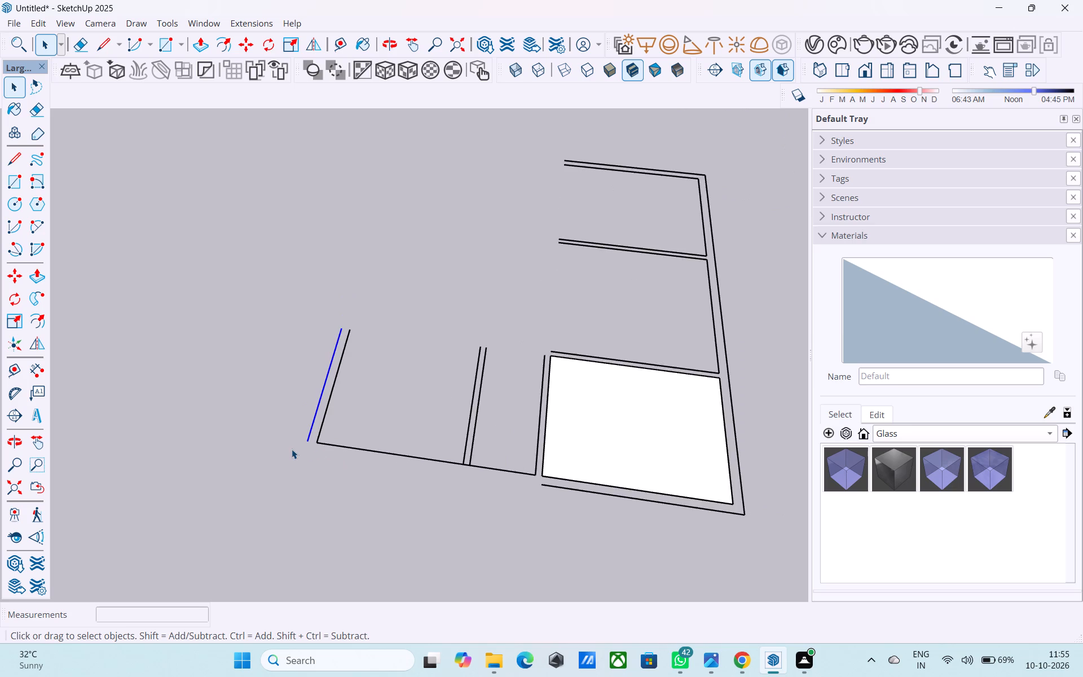
scroll(292, 449, down, 1)
middle_drag(305, 463, 318, 454)
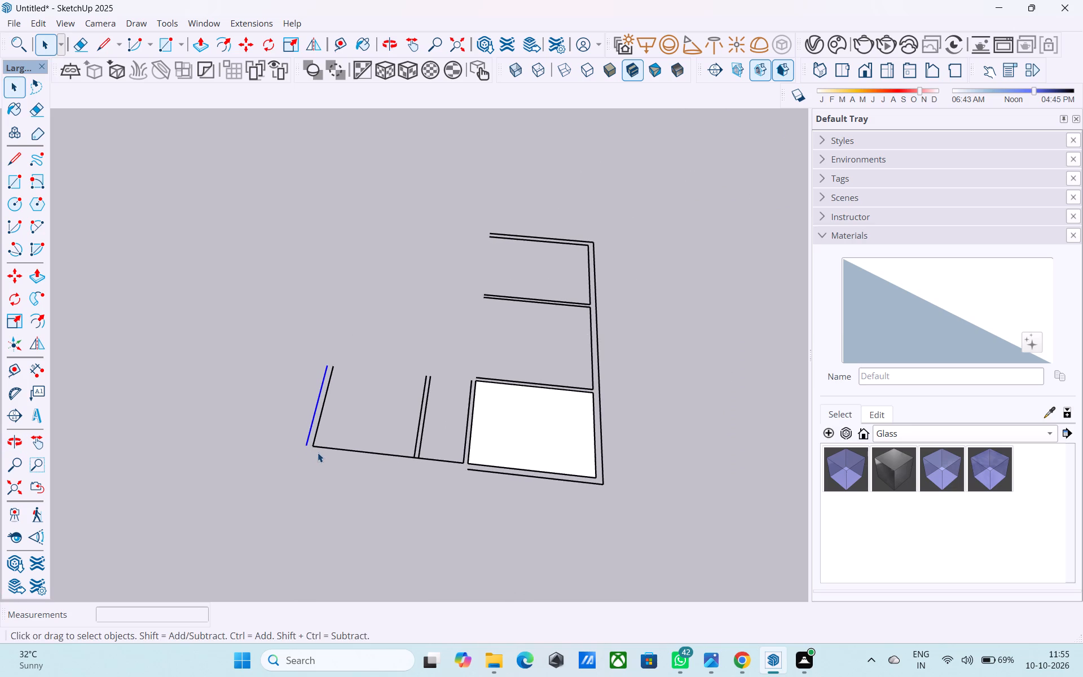
key(l)
scroll(452, 477, up, 2)
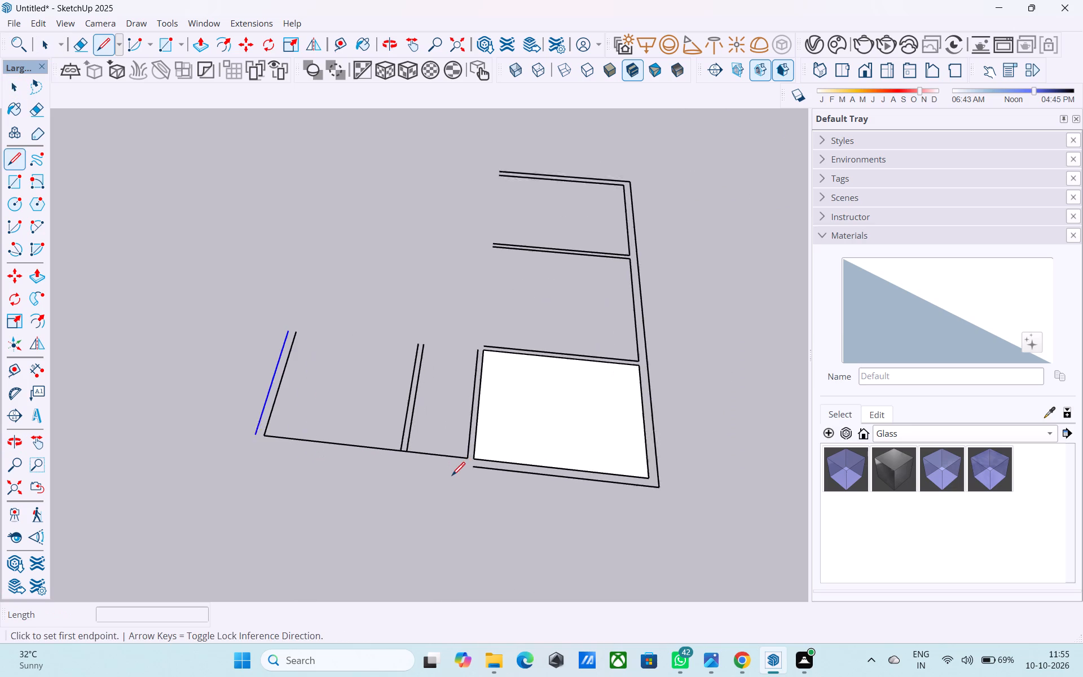
scroll(452, 477, up, 2)
click(475, 466)
scroll(229, 434, up, 11)
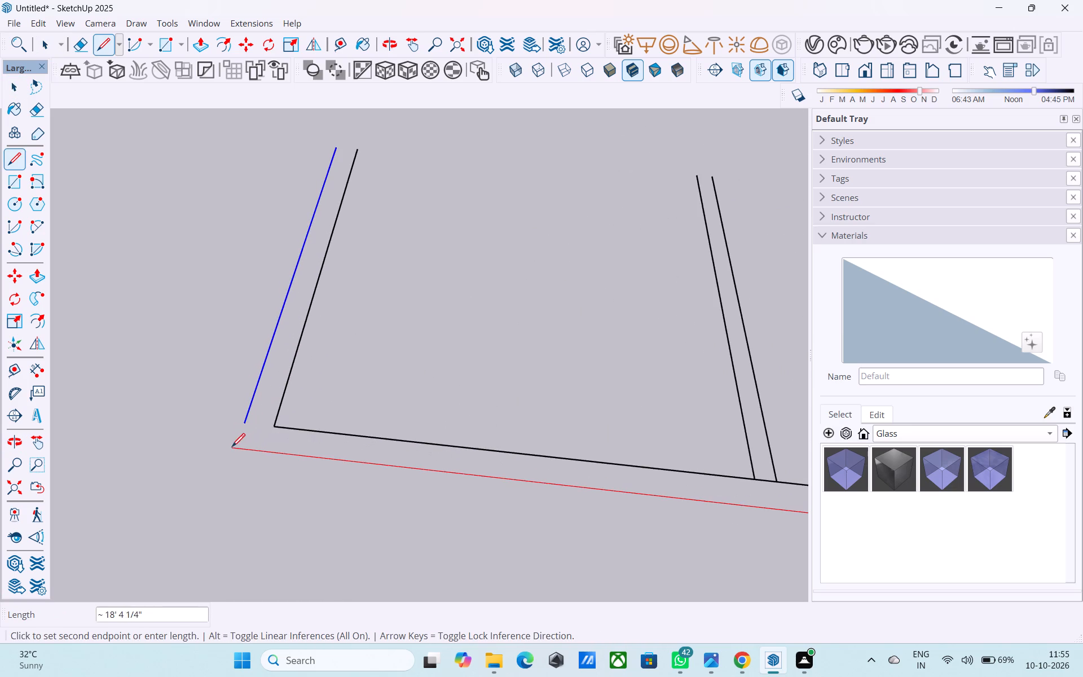
click(232, 448)
click(246, 420)
scroll(218, 420, down, 6)
key(space)
scroll(212, 427, down, 4)
scroll(211, 427, up, 1)
scroll(211, 427, down, 2)
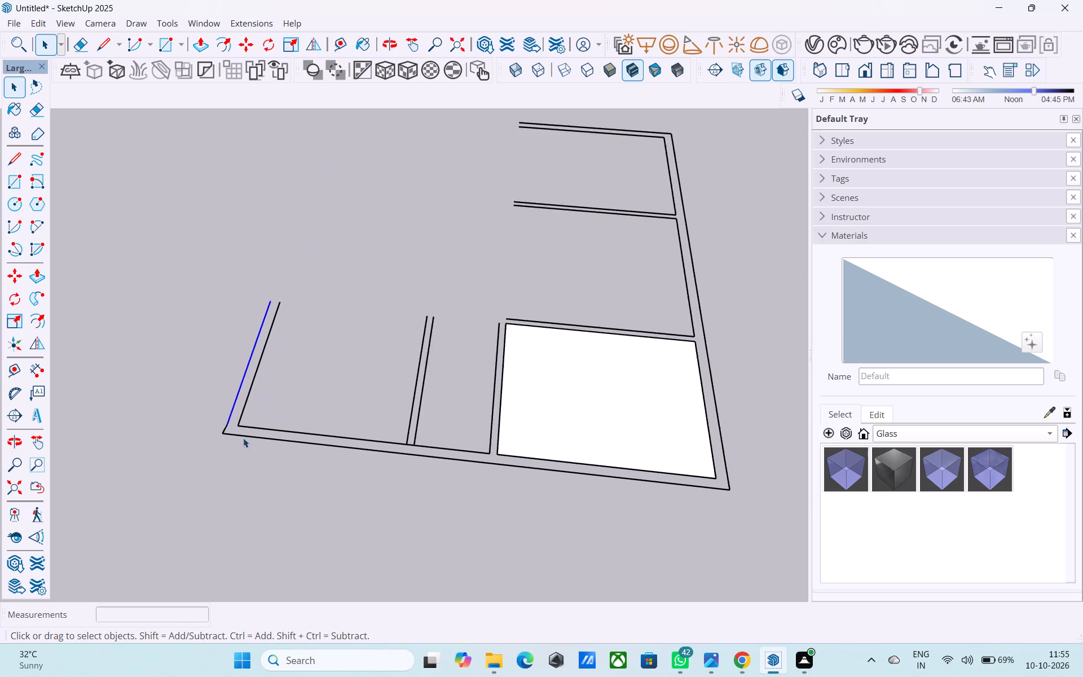
Draw a 9" line along the green axis from the offset edge's near endpoint to the outer wall line.
middle_drag(250, 440, 475, 495)
scroll(318, 518, up, 8)
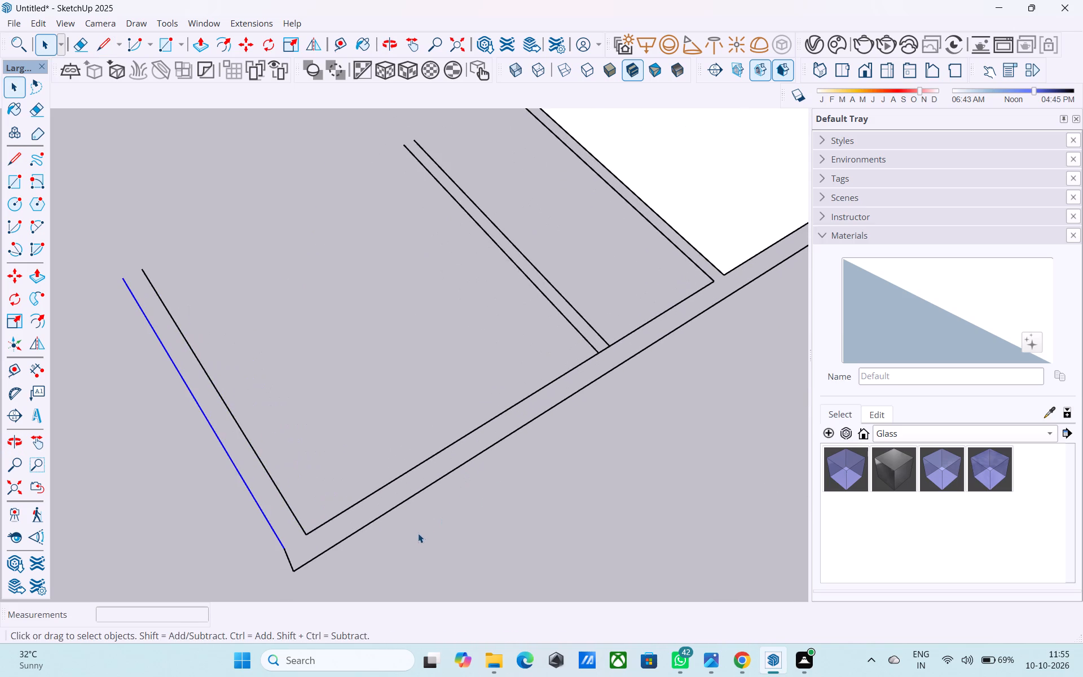
key(l)
scroll(320, 543, up, 3)
middle_drag(320, 547, 419, 468)
scroll(407, 476, up, 9)
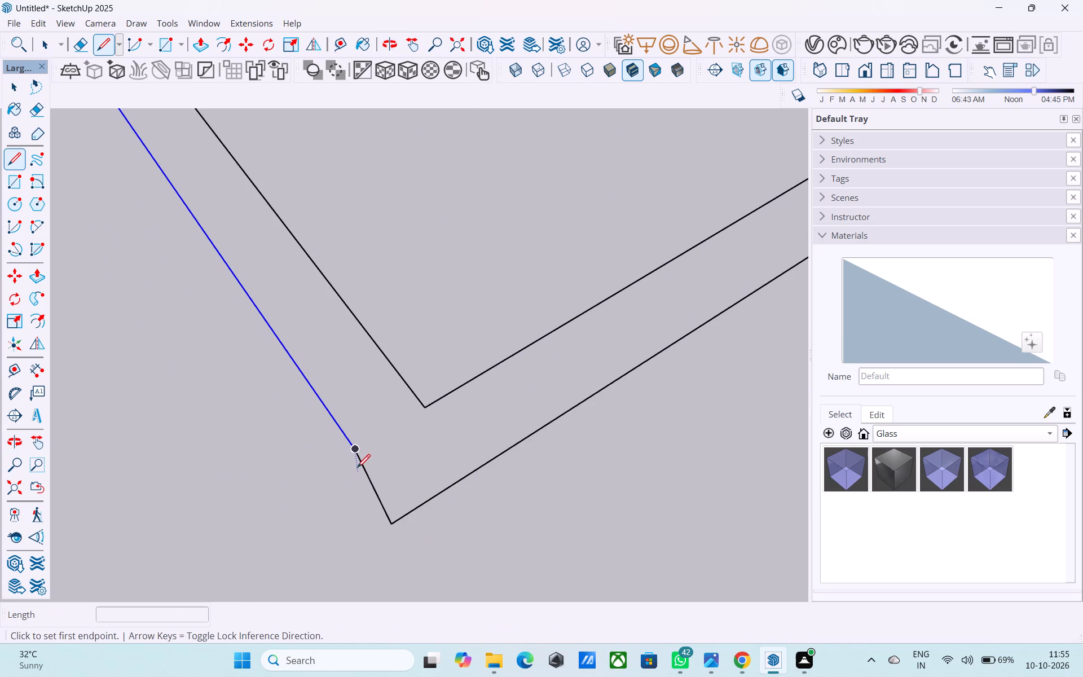
click(355, 450)
click(400, 517)
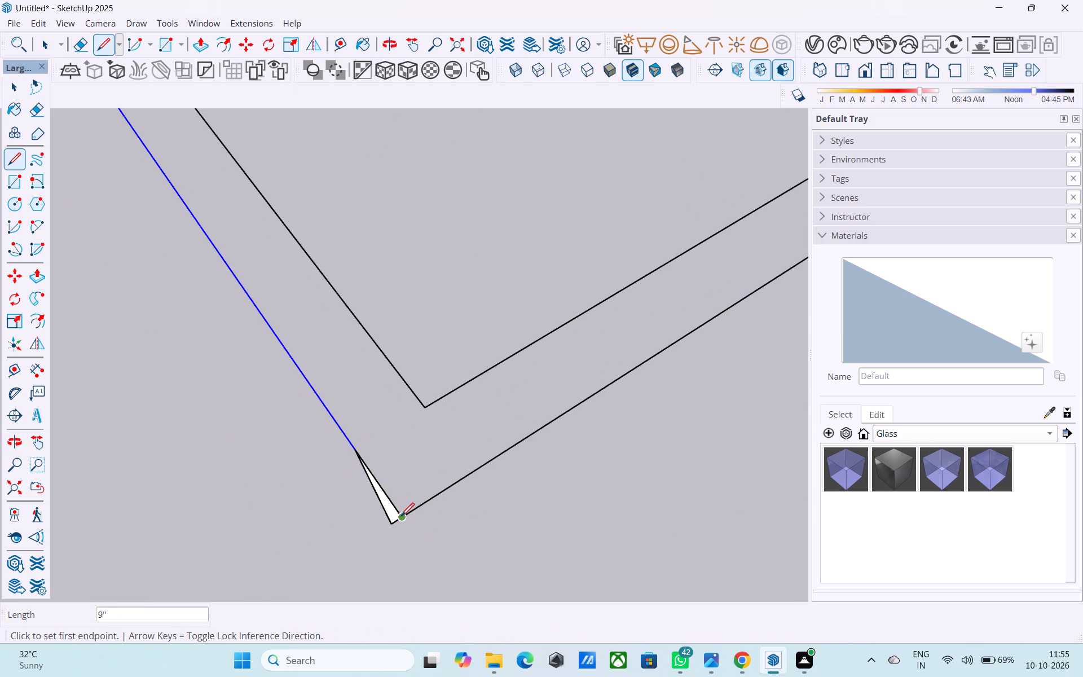
Erase the slanted line and the overshooting outer wall stub at that corner.
key(e)
drag(395, 521, 369, 521)
scroll(399, 511, down, 6)
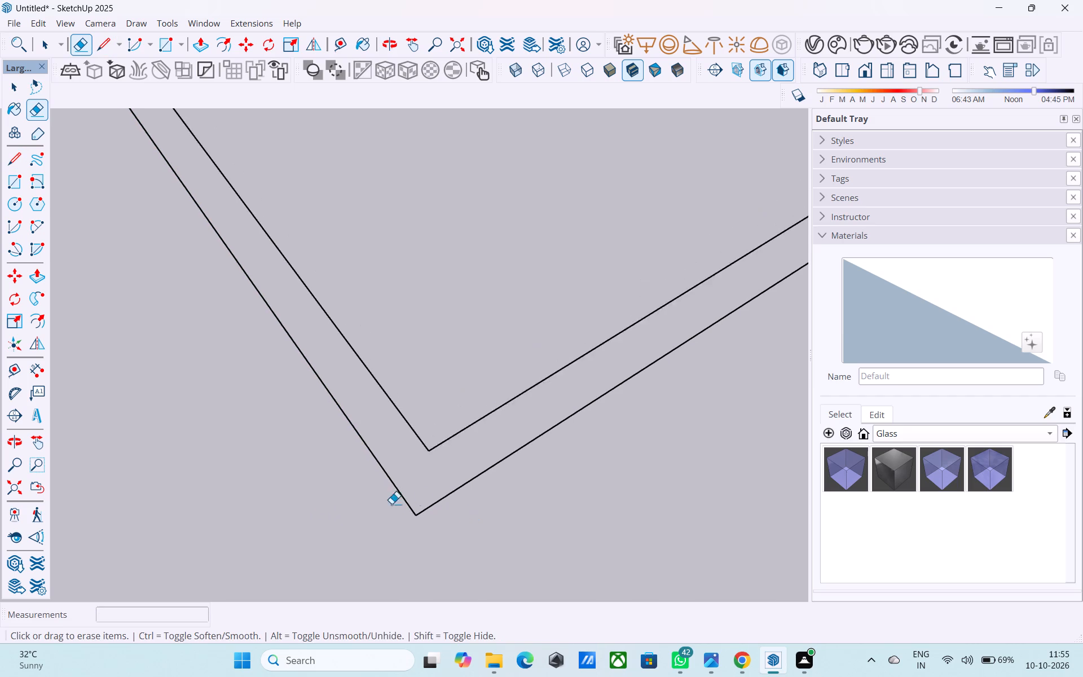
scroll(391, 504, down, 17)
scroll(540, 464, up, 13)
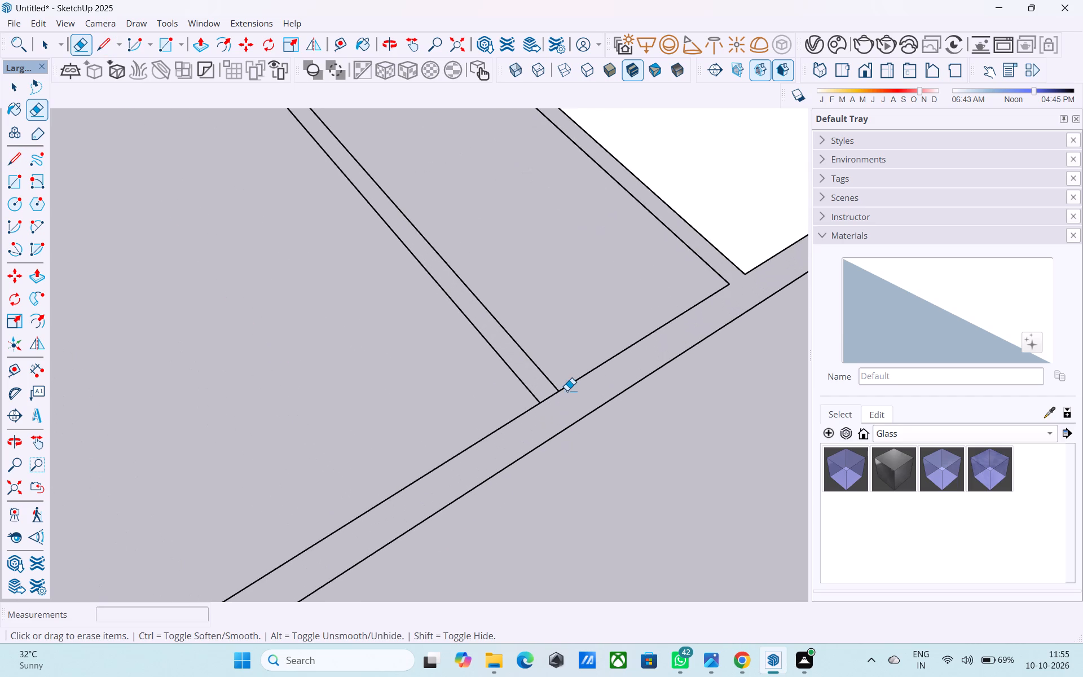
Erase the short segment across the end of the partition between the 5' space and the 12' room.
click(553, 395)
Draw a 12' line along the green axis to close the open side of the end room farthest from the 5' space.
scroll(411, 449, down, 11)
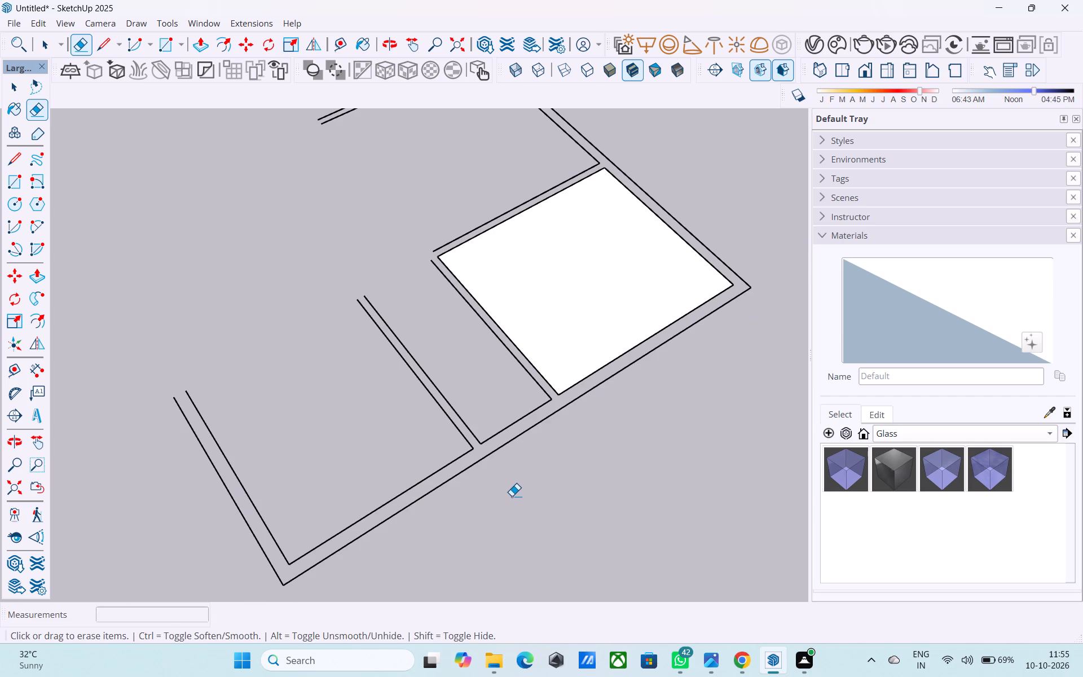
scroll(512, 496, down, 5)
middle_drag(573, 504, 362, 490)
scroll(461, 490, down, 4)
middle_drag(513, 491, 263, 441)
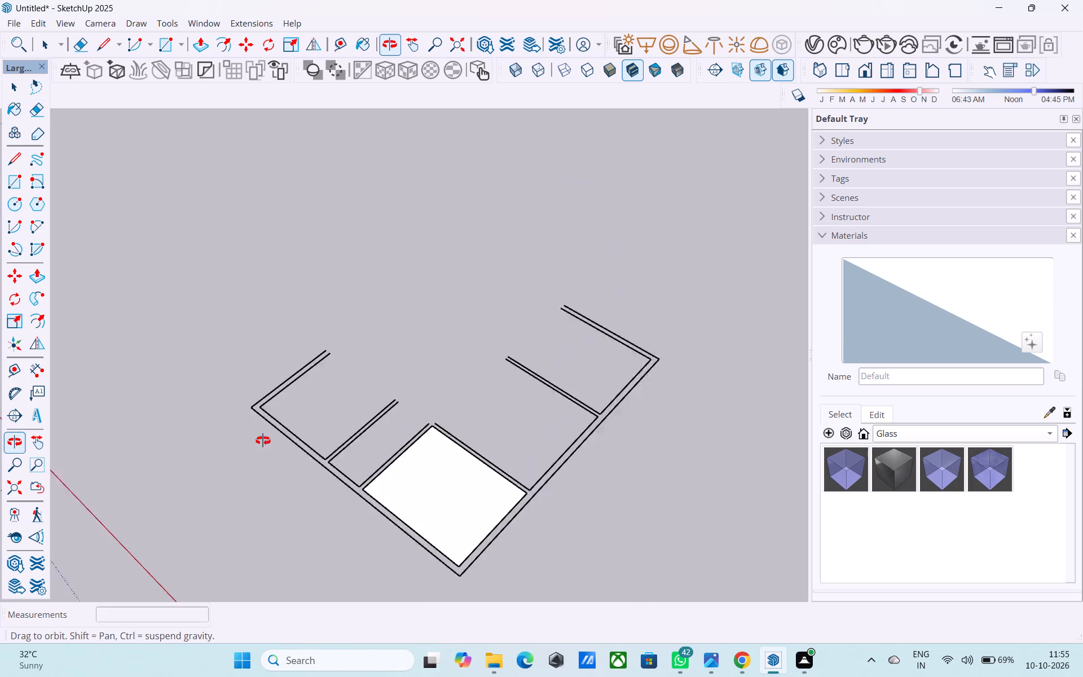
middle_drag(263, 441, 266, 439)
middle_drag(532, 450, 337, 437)
middle_drag(561, 435, 415, 441)
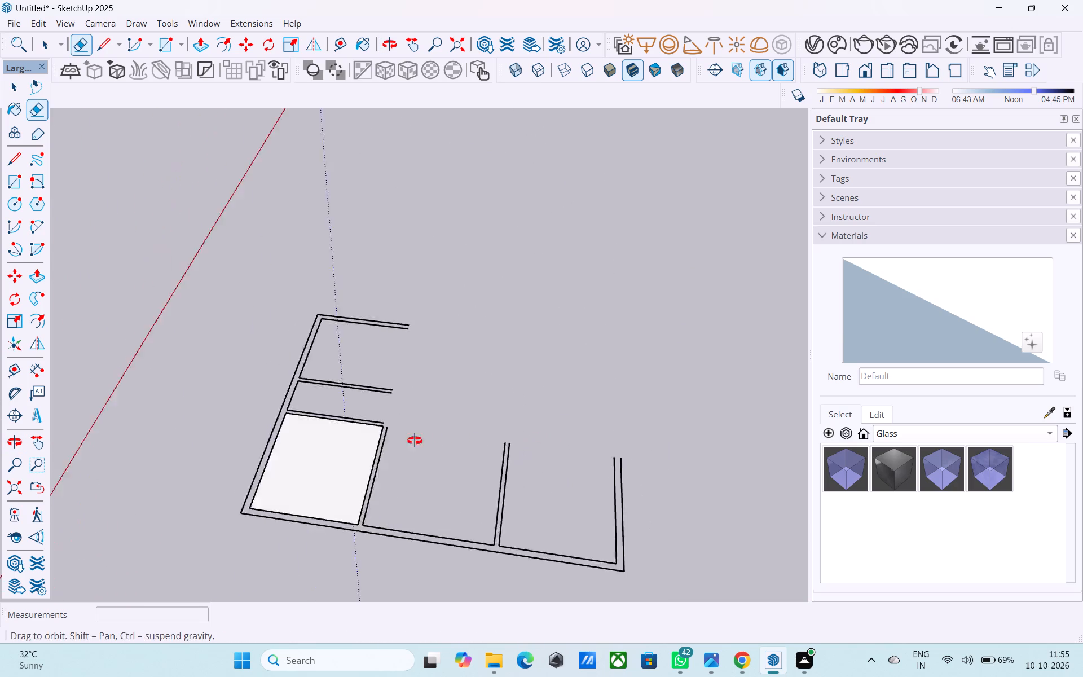
middle_drag(415, 441, 298, 442)
middle_drag(485, 445, 377, 431)
key(space)
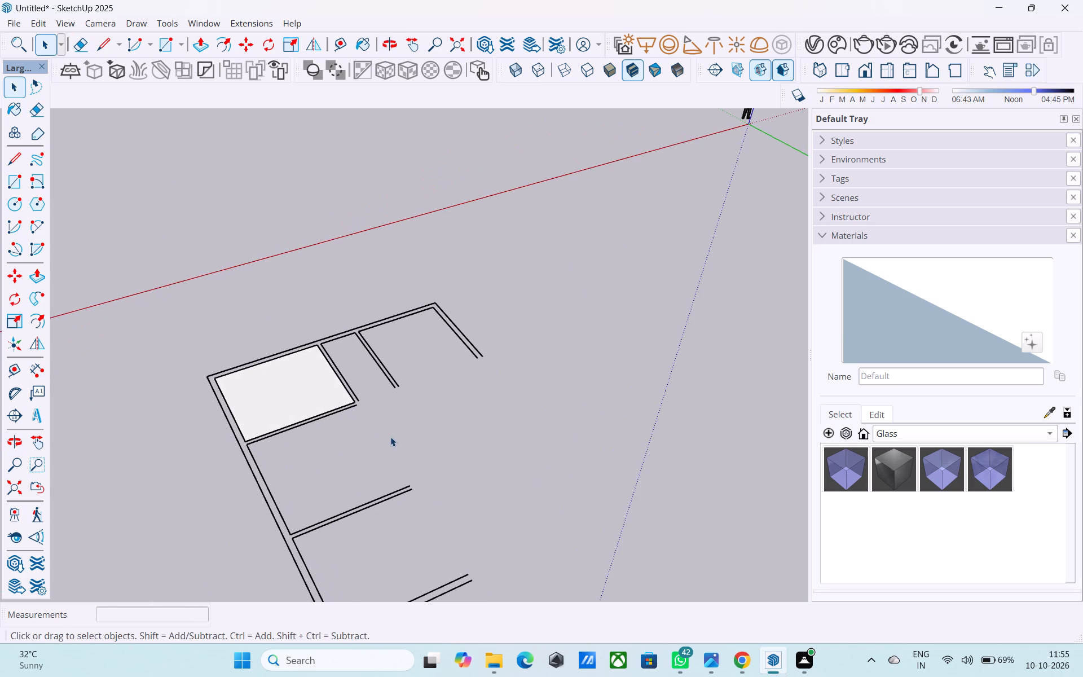
middle_drag(390, 437, 403, 390)
shift+middle_drag(457, 459, 454, 406)
scroll(459, 444, up, 1)
middle_drag(458, 444, 444, 459)
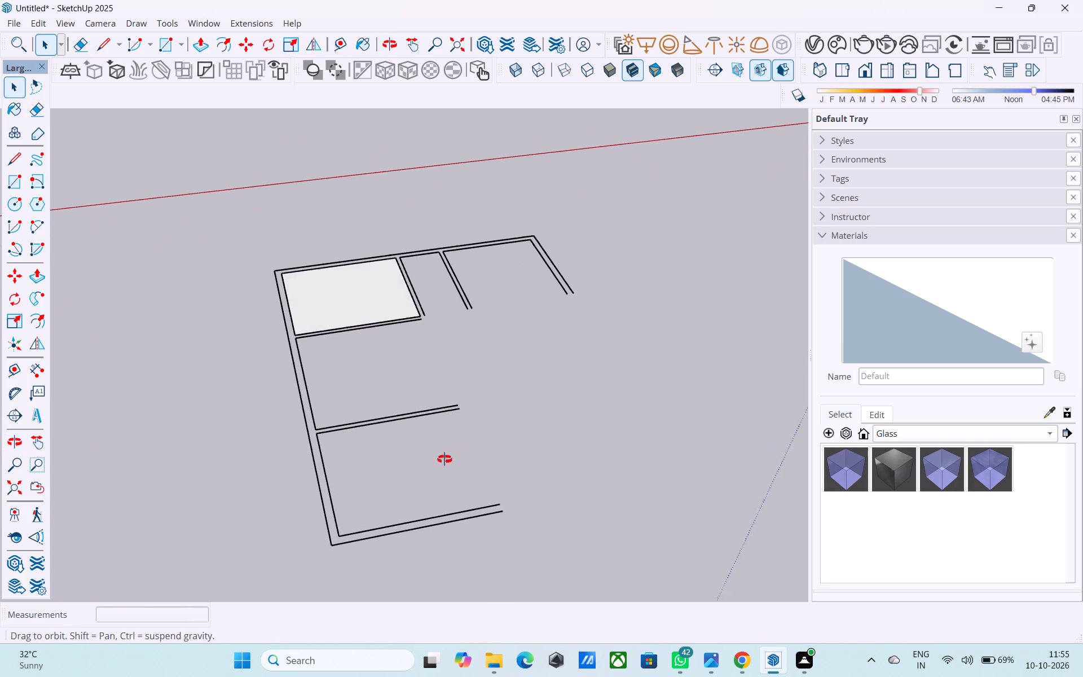
middle_drag(444, 459, 435, 470)
key(l)
scroll(464, 433, up, 5)
click(451, 408)
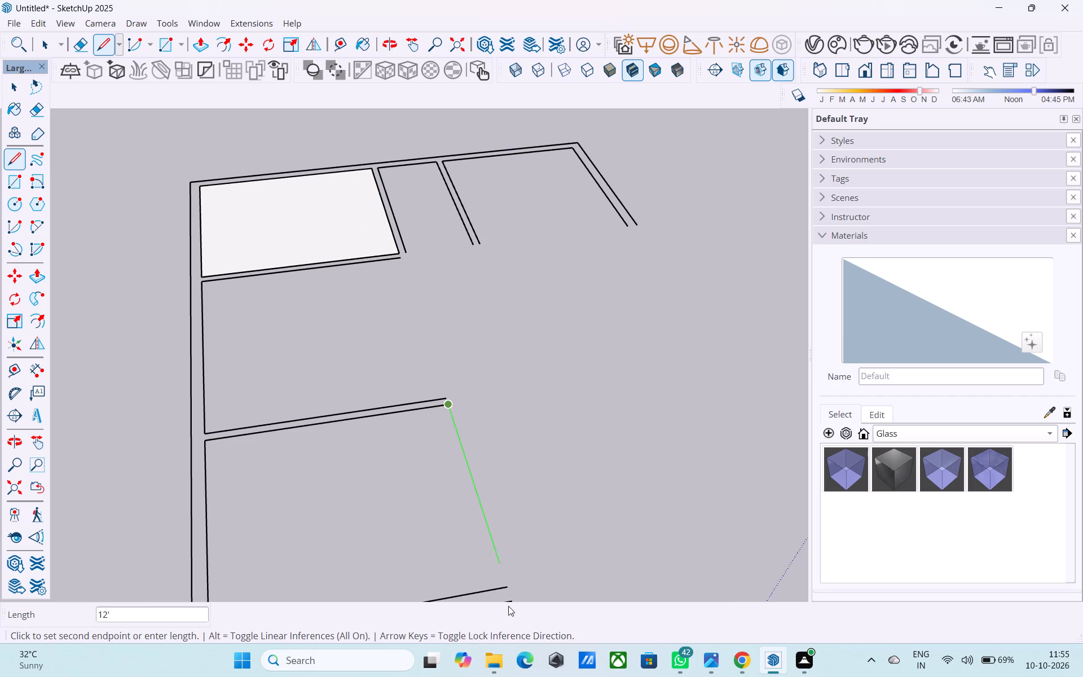
click(507, 583)
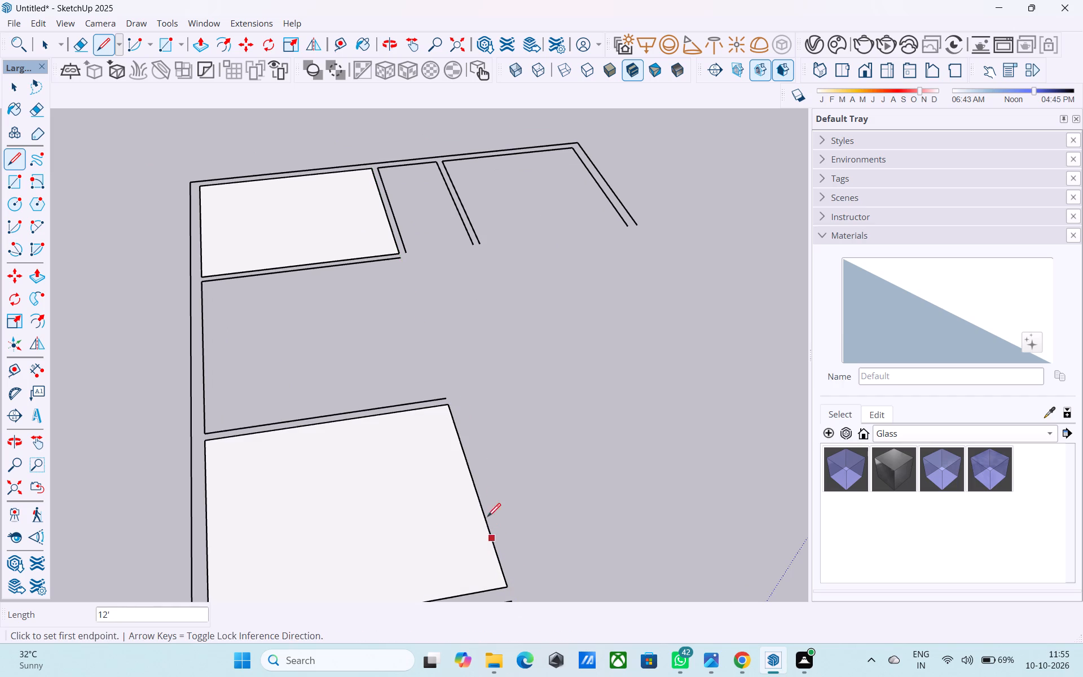
Close the open side of the middle room with a line along the green axis between its partition endpoints.
key(l)
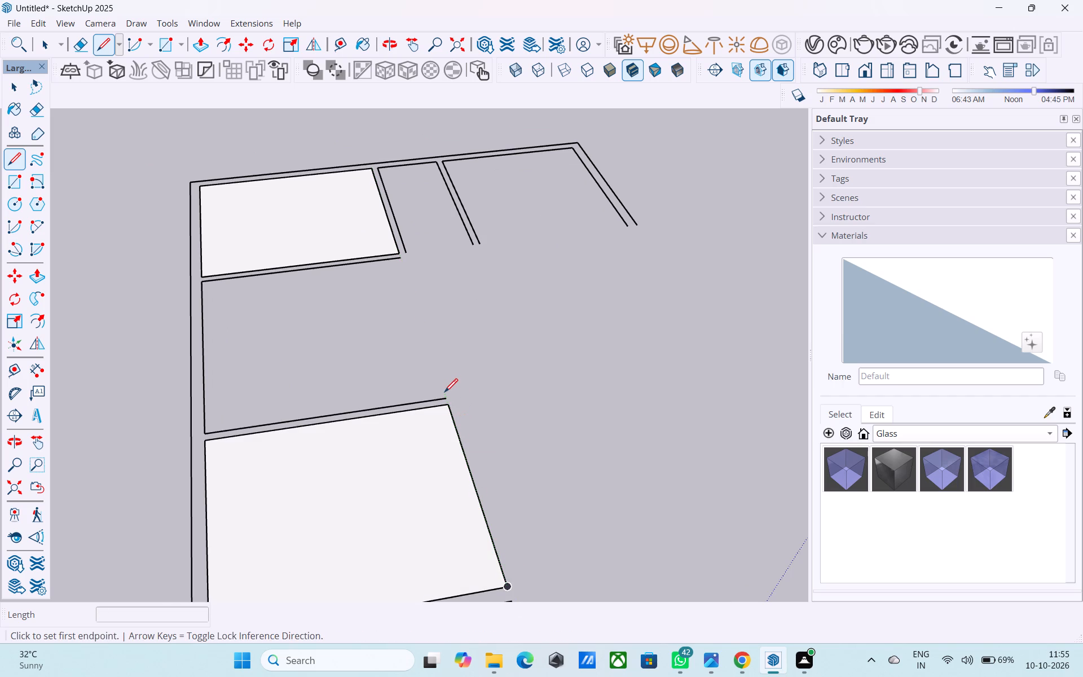
click(446, 396)
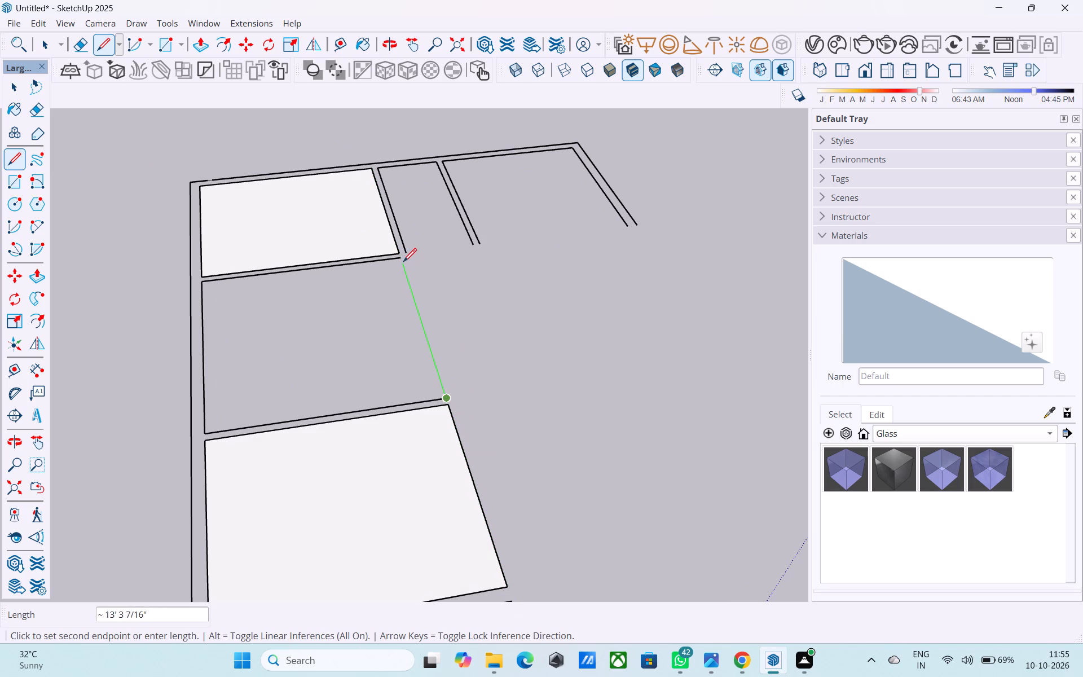
click(402, 262)
scroll(388, 324, down, 8)
Copy the end room's new closing edge 6" outward along the red axis as a partition line.
key(space)
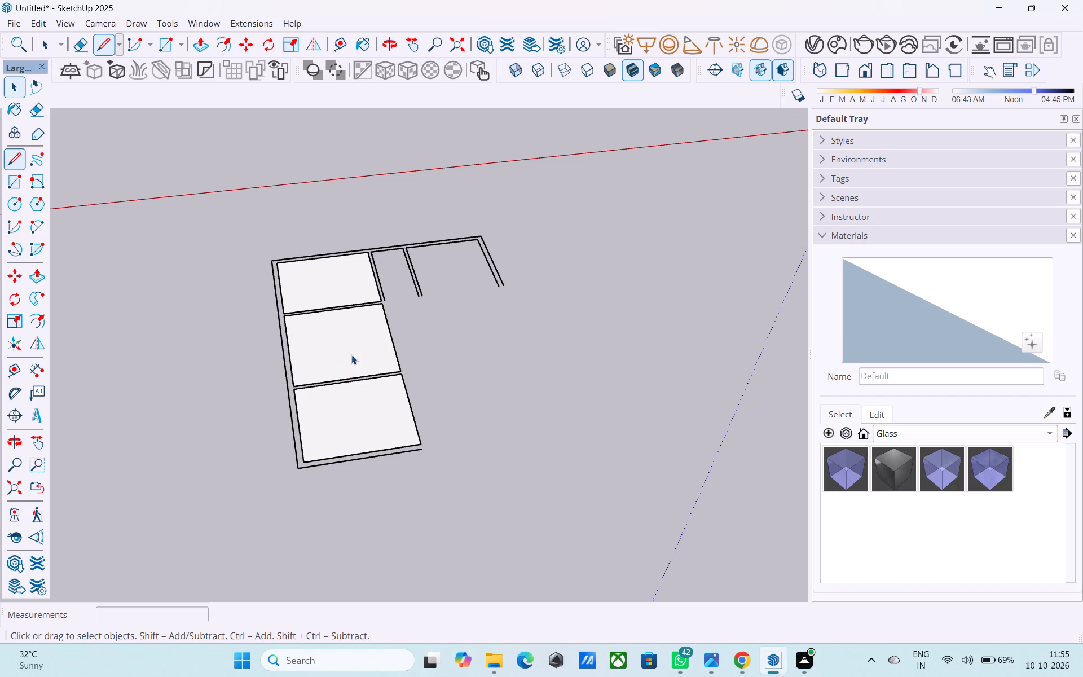
click(412, 415)
key(m)
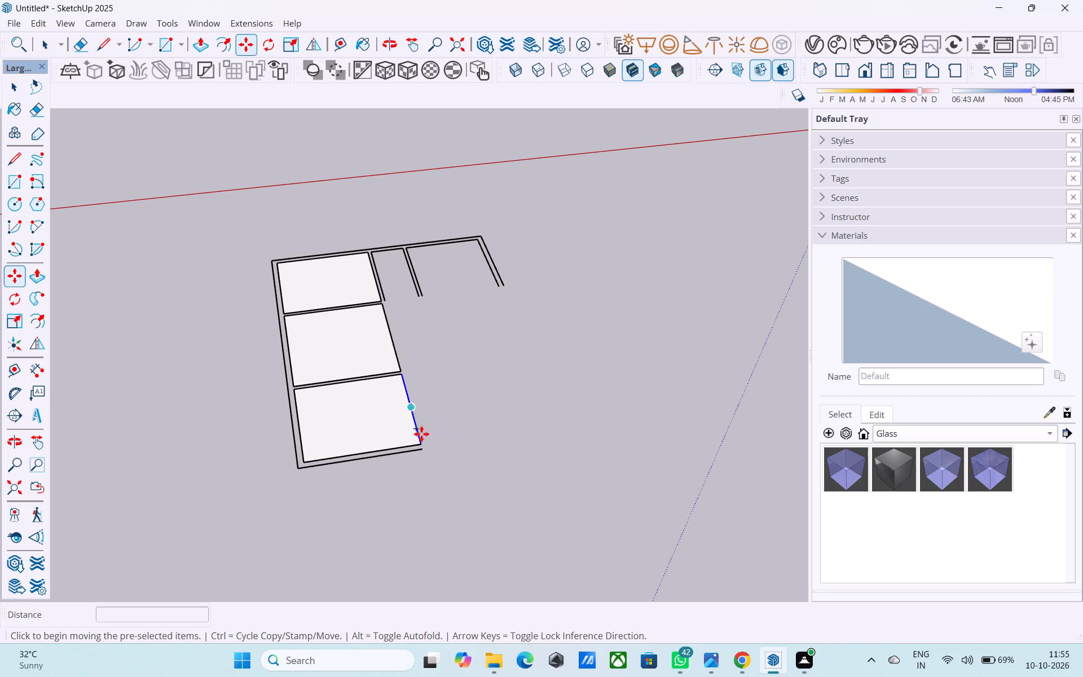
click(421, 446)
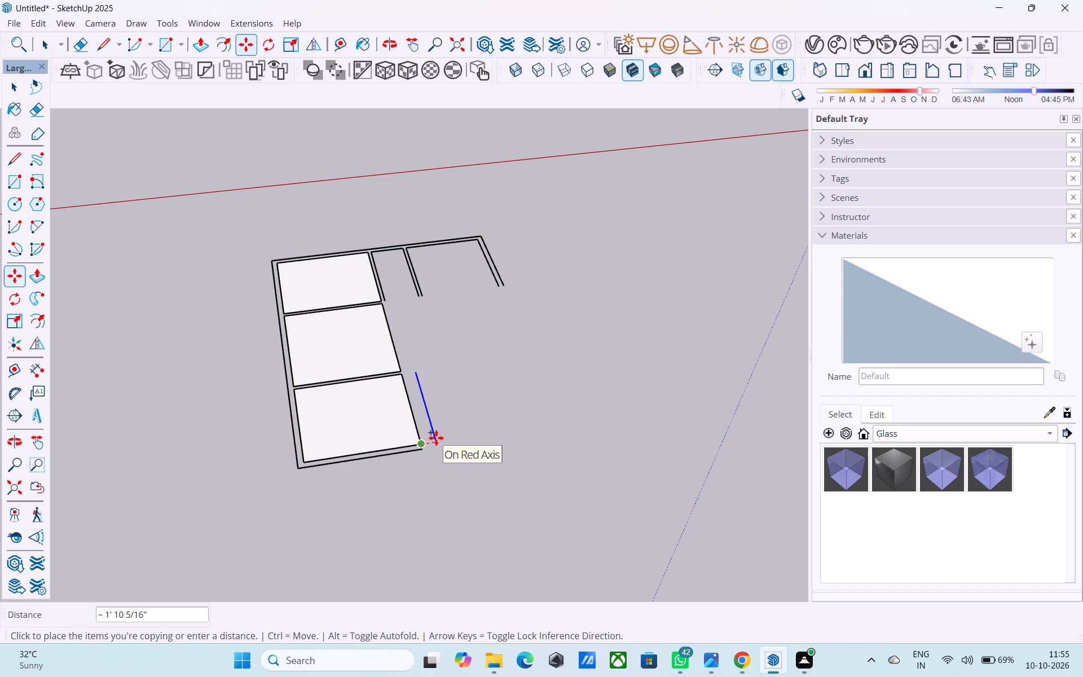
text(6")
key(Return)
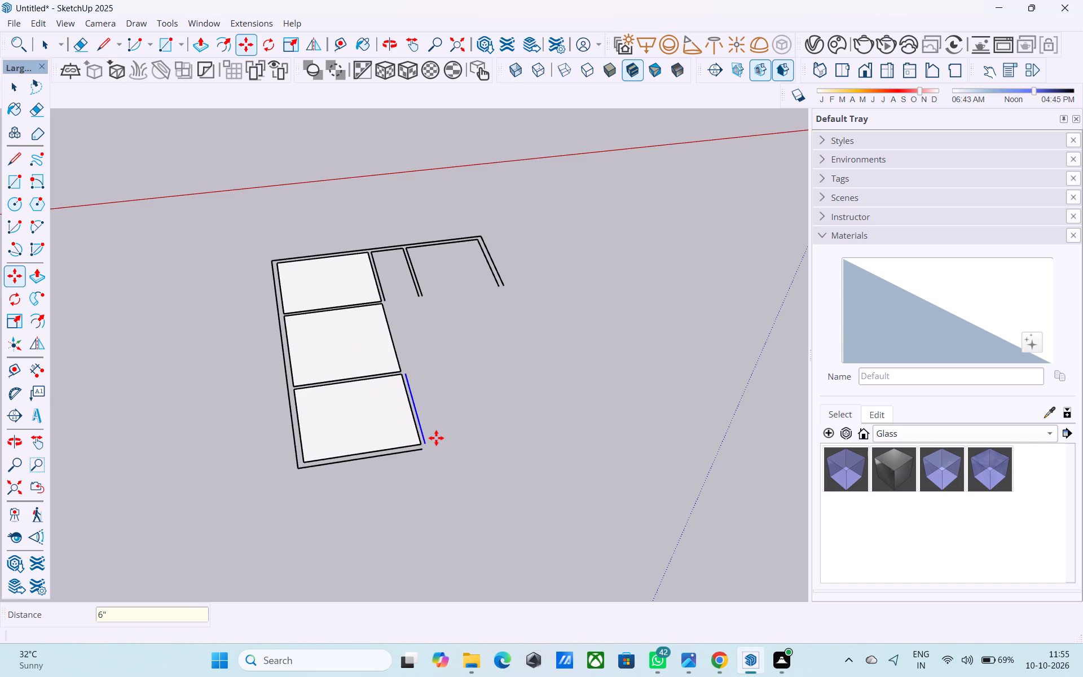
Copy the middle room's closing edge 6" outward along the red axis, in line with the end room's partition line.
key(space)
scroll(402, 370, up, 4)
click(391, 336)
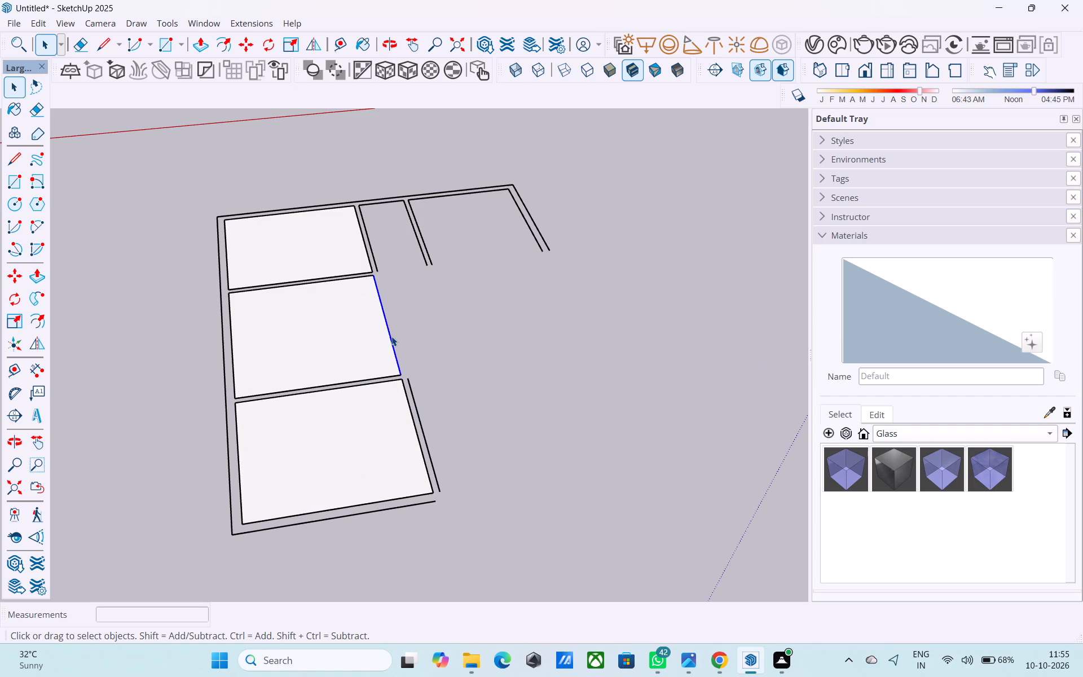
key(m)
scroll(406, 370, up, 4)
click(398, 377)
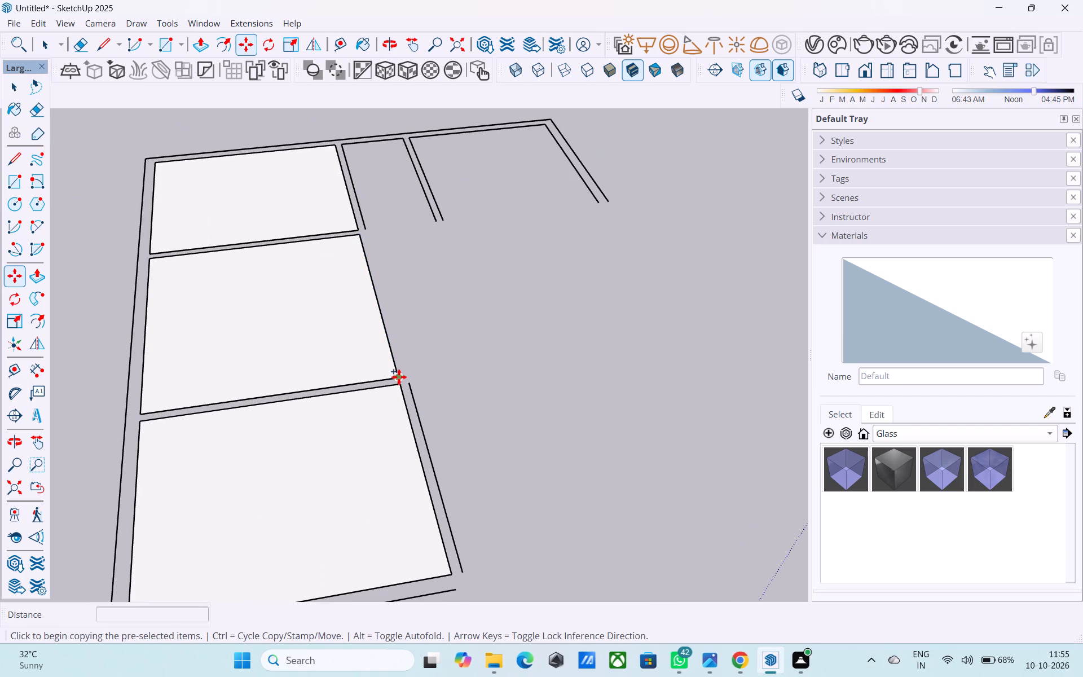
click(410, 377)
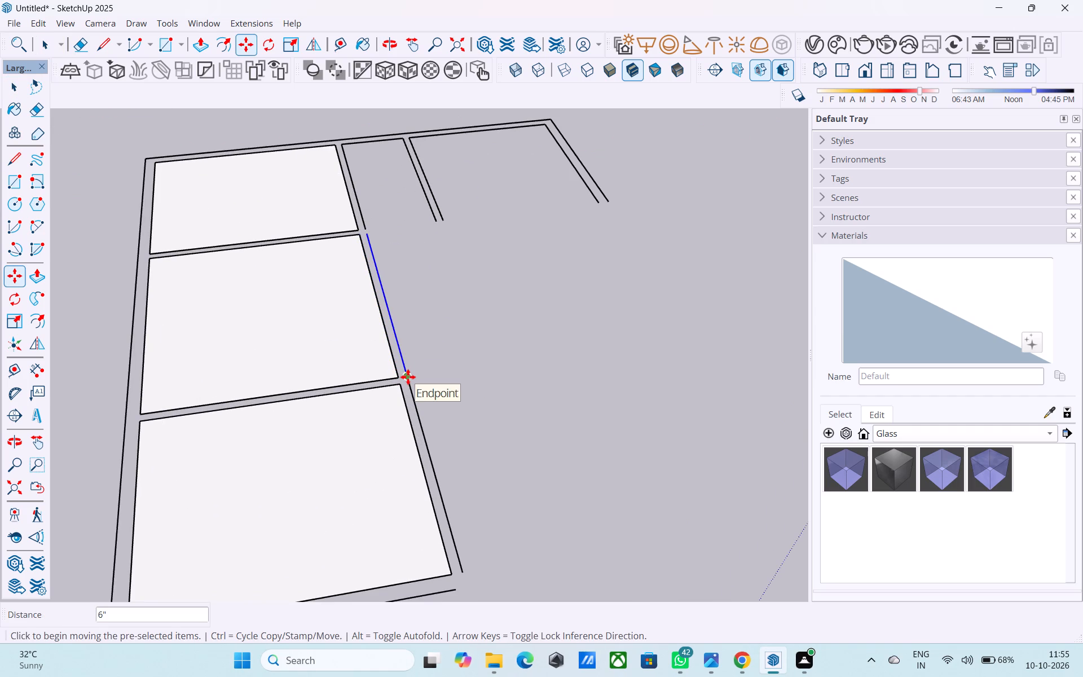
key(space)
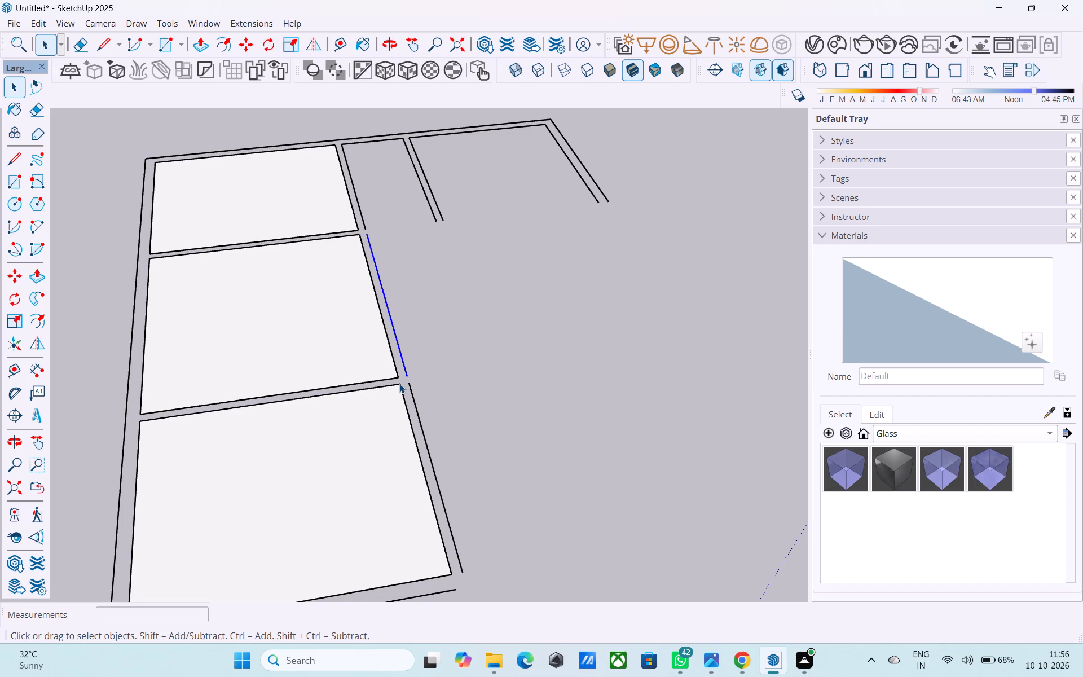
Close the open end of the 5' space with a line between the free endpoints of its two side walls.
scroll(344, 390, down, 9)
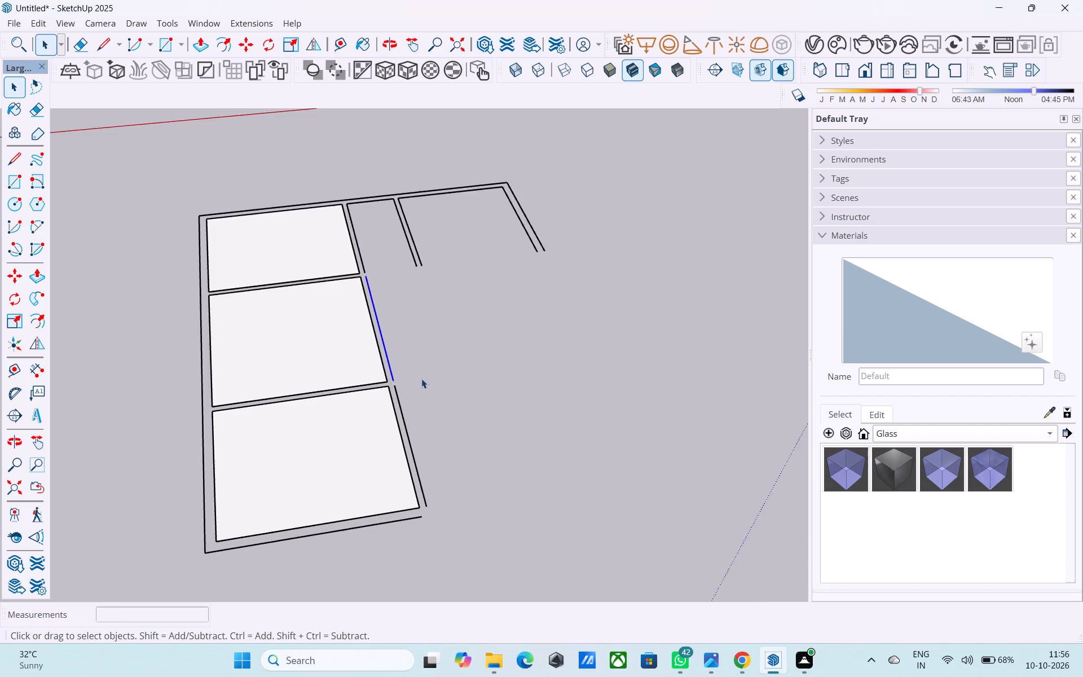
scroll(421, 379, down, 3)
middle_drag(422, 380, 382, 381)
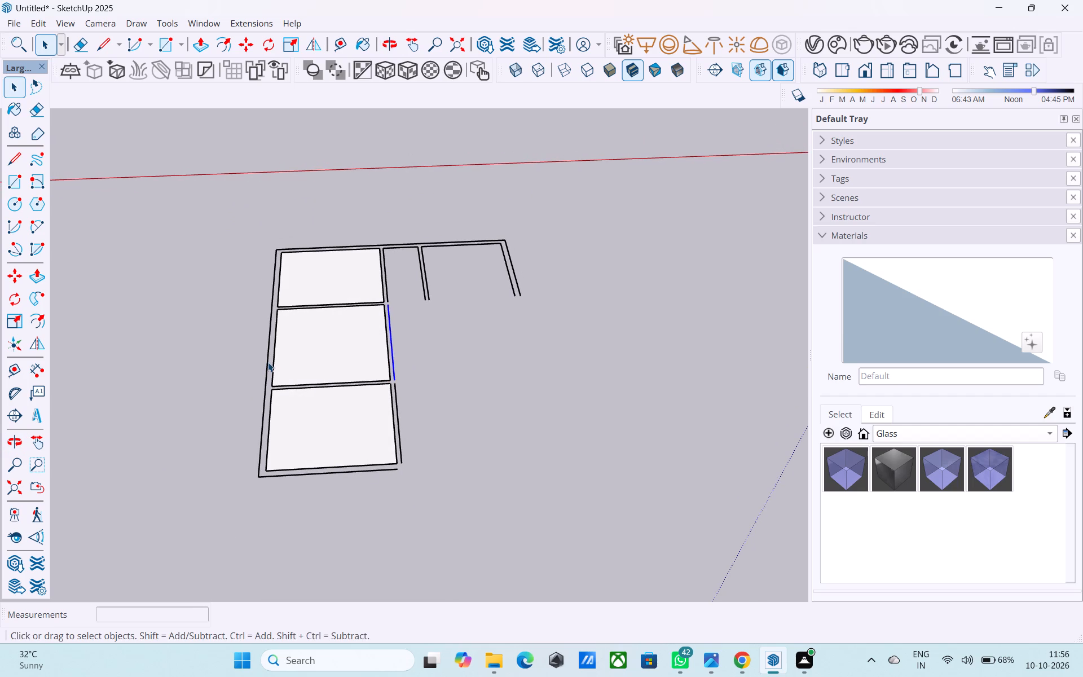
scroll(270, 363, down, 5)
middle_drag(270, 363, 275, 401)
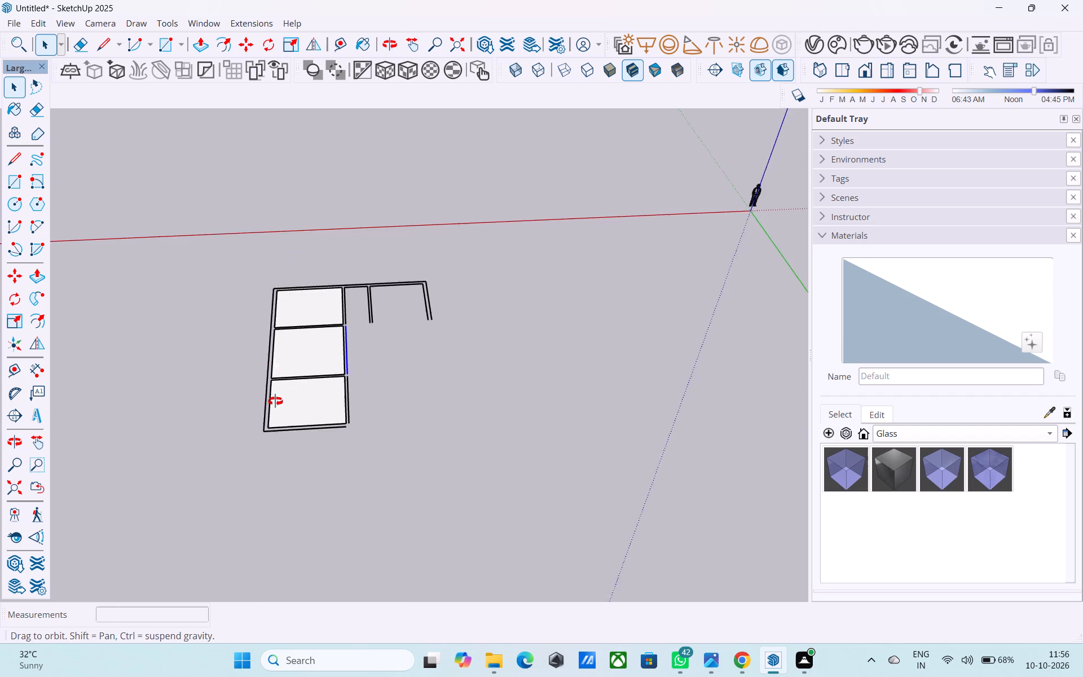
middle_drag(275, 401, 280, 427)
middle_drag(336, 315, 344, 388)
scroll(348, 338, up, 13)
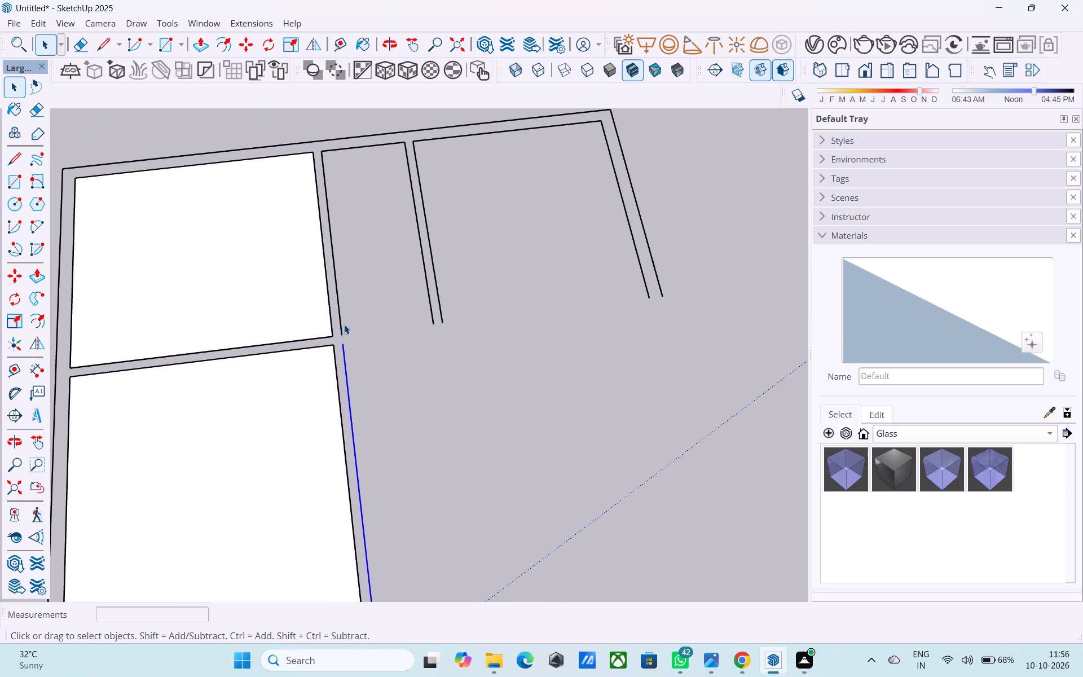
key(l)
click(342, 334)
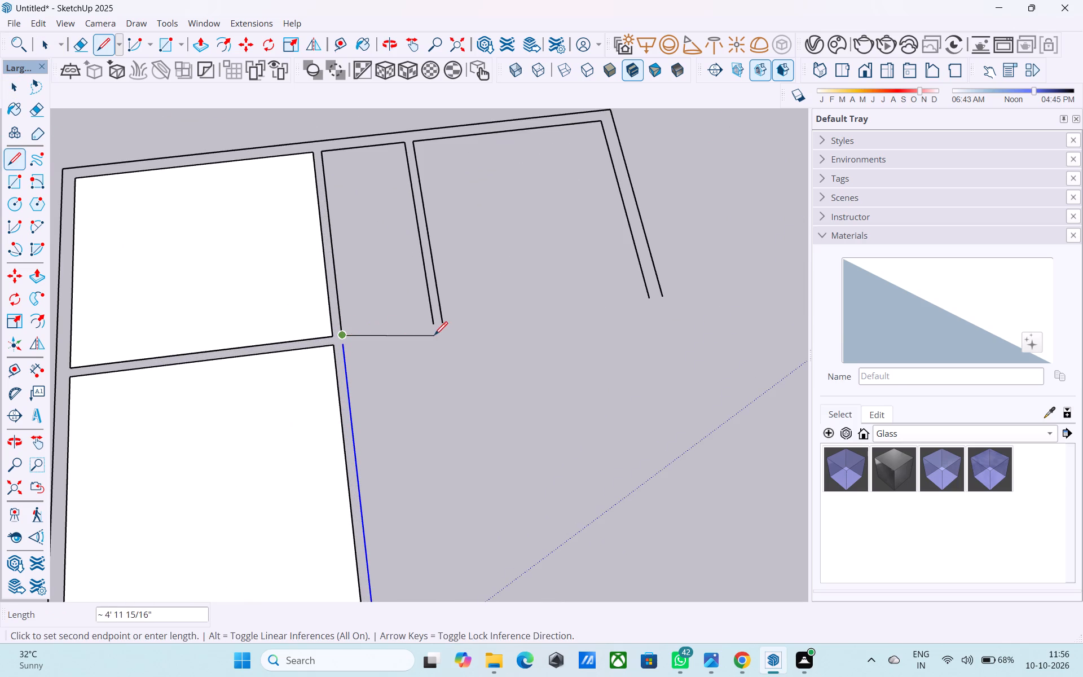
click(435, 324)
key(space)
Draw a 5' line along the red axis from the near endpoint of the middle room's offset edge, parallel to the 5' space's closing edge.
key(l)
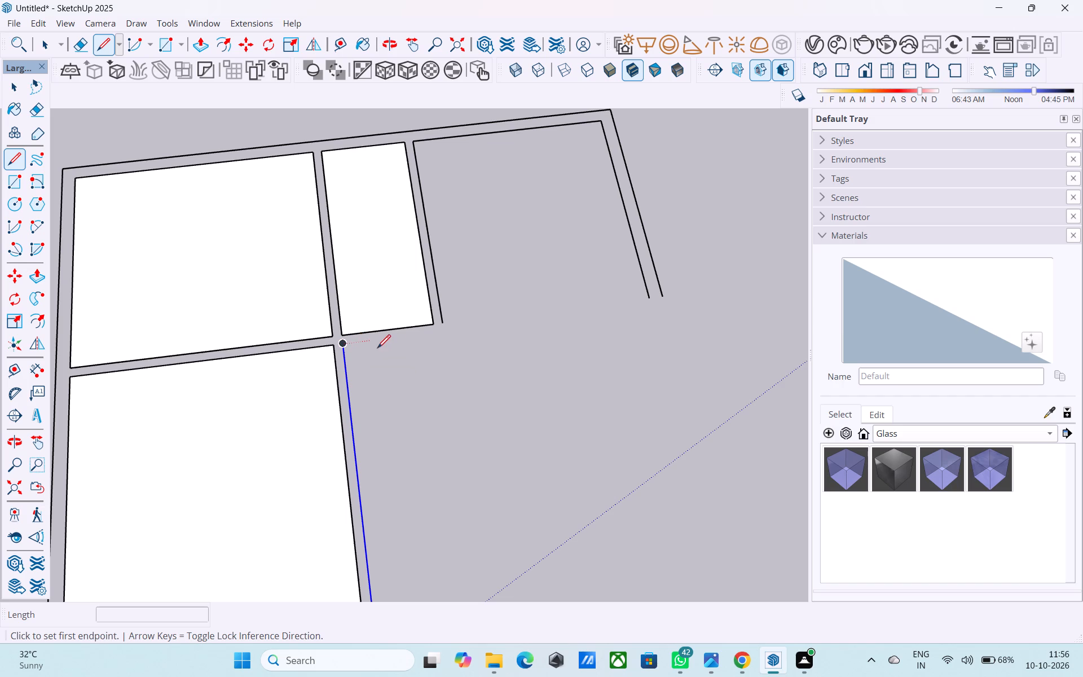
click(345, 346)
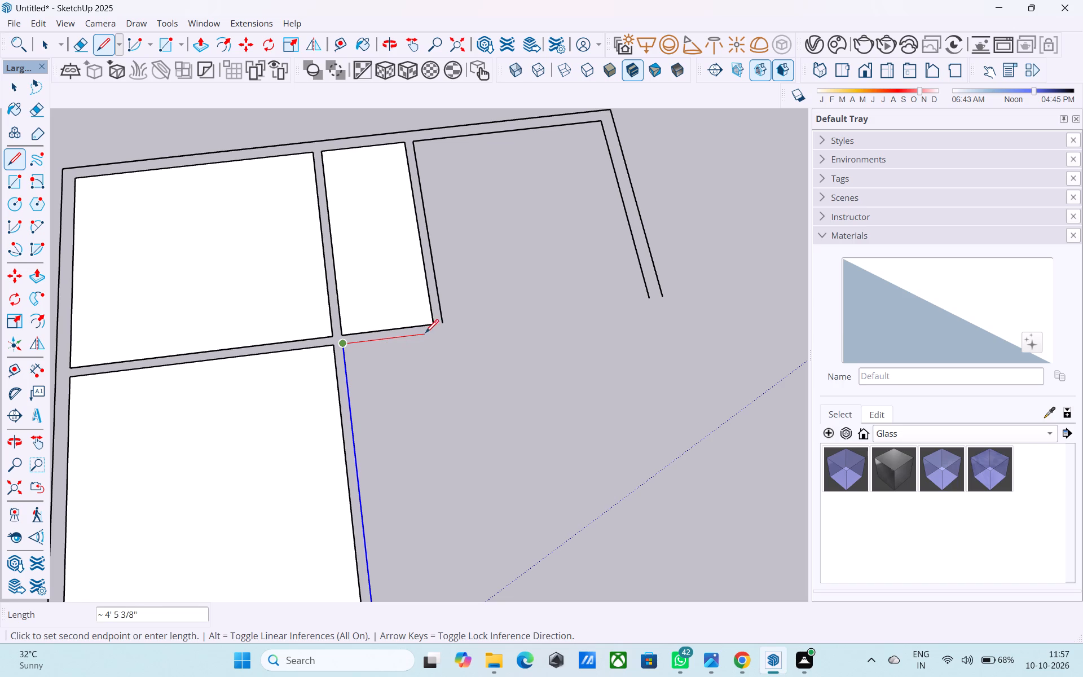
scroll(430, 334, up, 2)
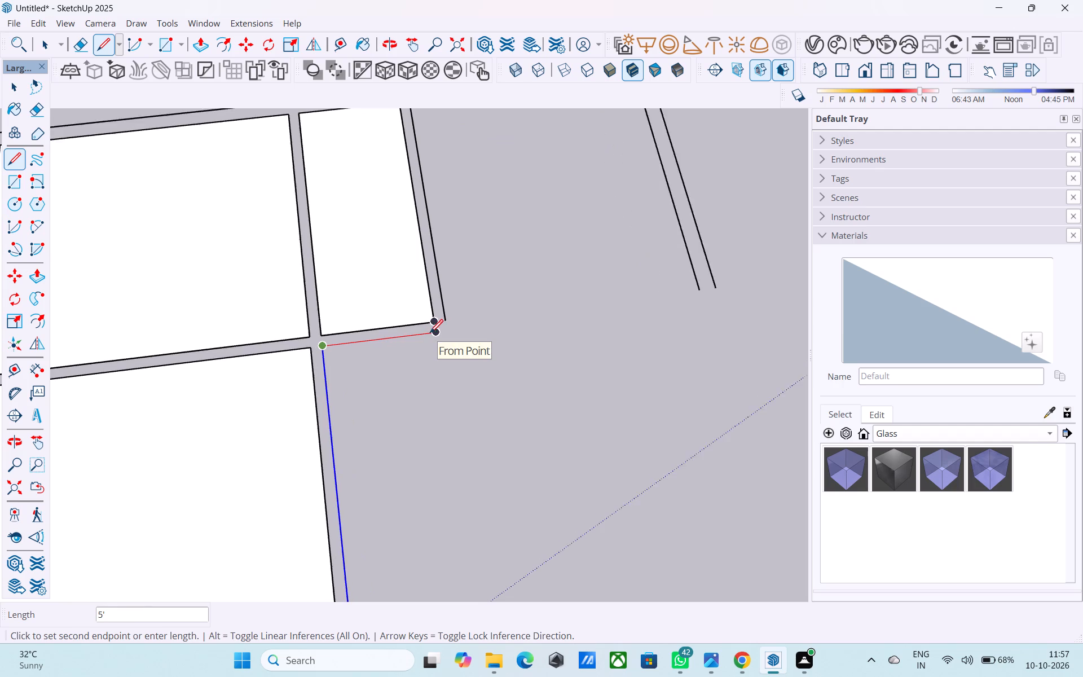
scroll(430, 334, up, 1)
click(436, 335)
Continue about 26' 6" along the green axis past both rooms, and join the line back to the end room's offset edge.
scroll(433, 336, down, 5)
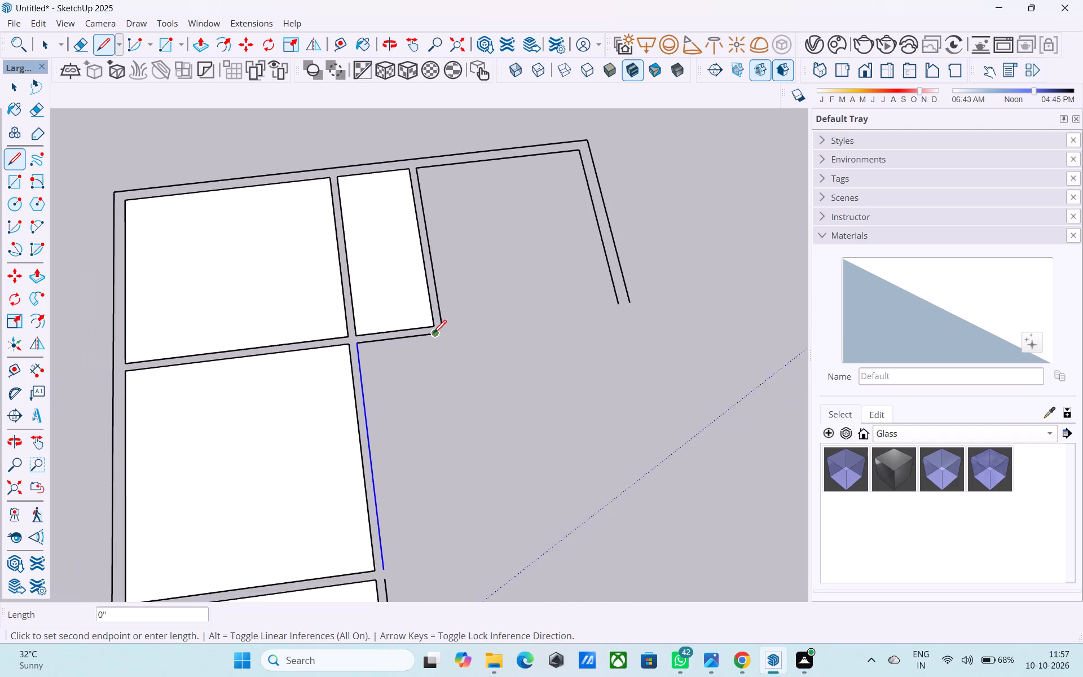
scroll(433, 335, down, 5)
scroll(368, 314, down, 5)
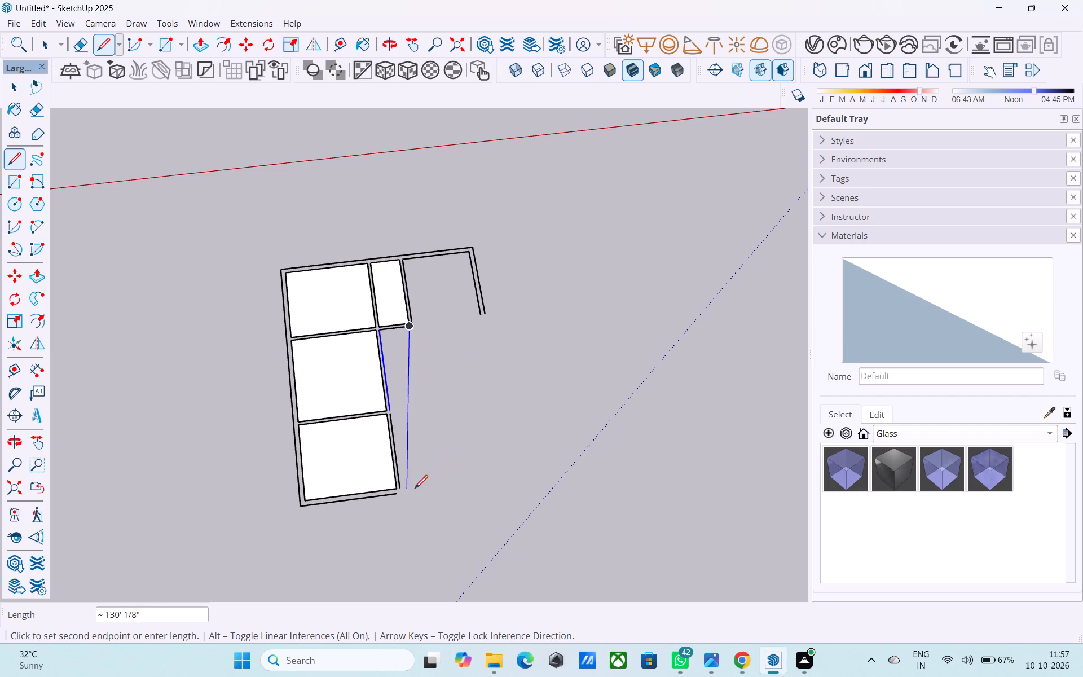
scroll(395, 485, up, 14)
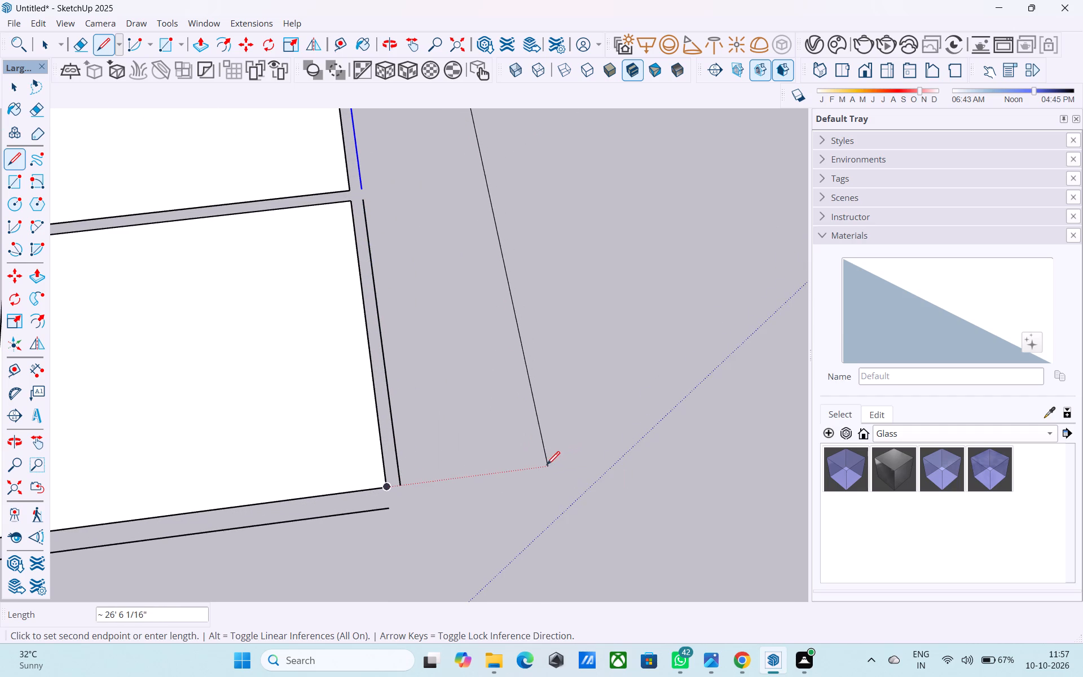
click(540, 467)
click(397, 488)
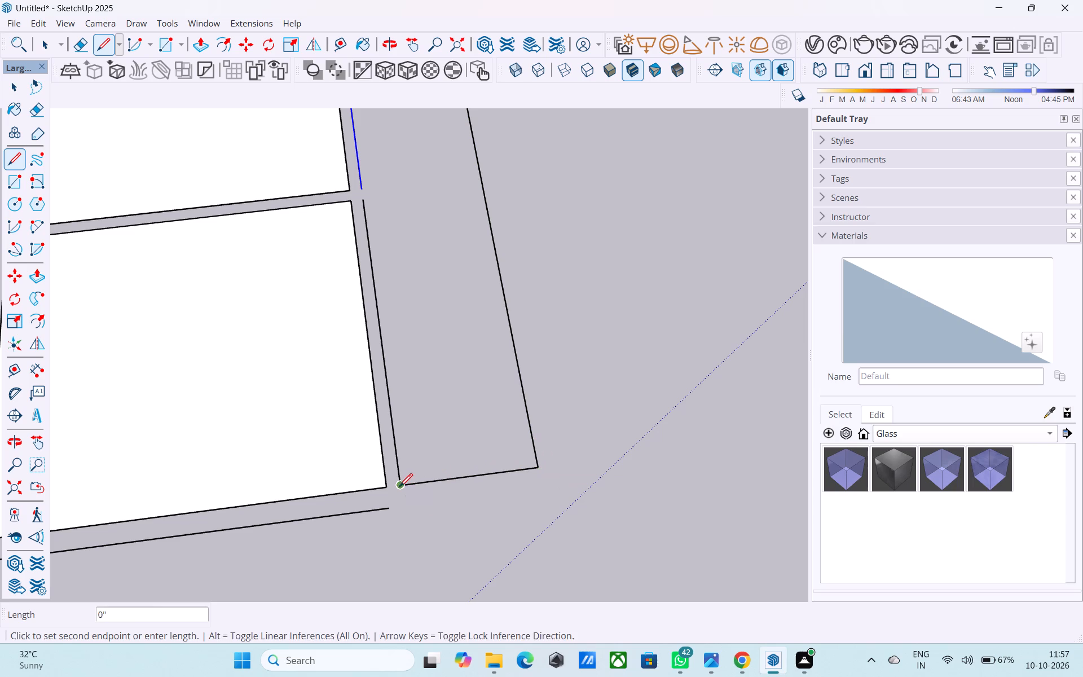
key(space)
Extend the end room's outer wall line 5' 6" along the red axis and join it to the long strip's outer corner.
key(l)
click(389, 510)
scroll(477, 503, down, 5)
click(525, 492)
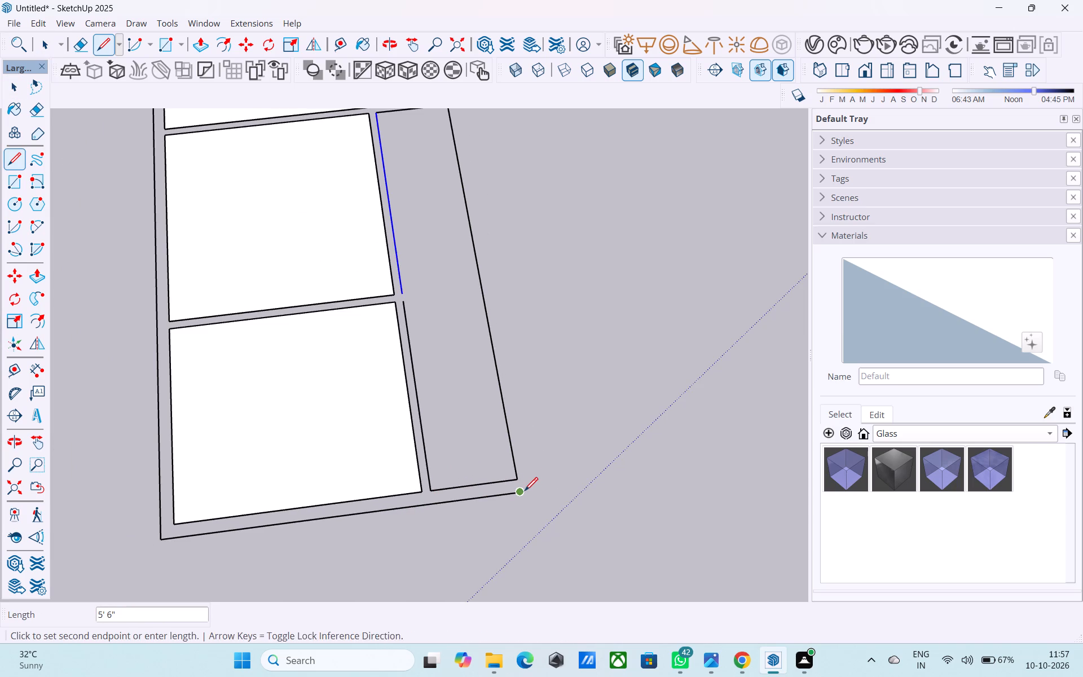
click(518, 480)
scroll(507, 504, down, 8)
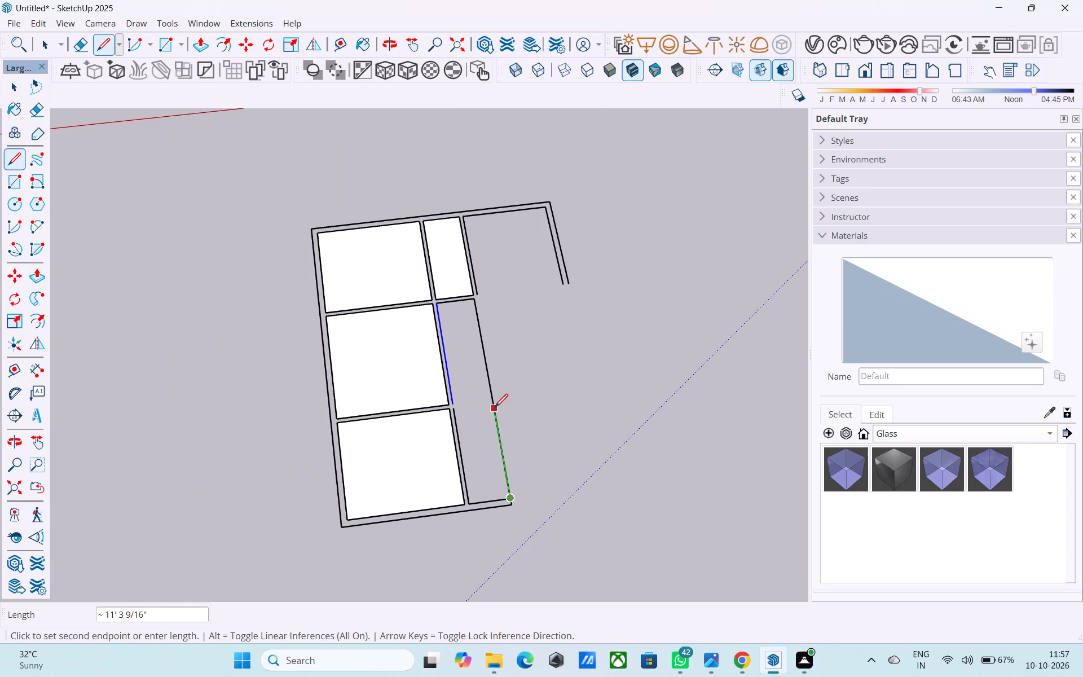
key(space)
Draw the long strip's outer wall face along the green axis from the 5' space's wall endpoint, and close its end with a 6" line.
key(l)
scroll(482, 309, up, 7)
click(469, 275)
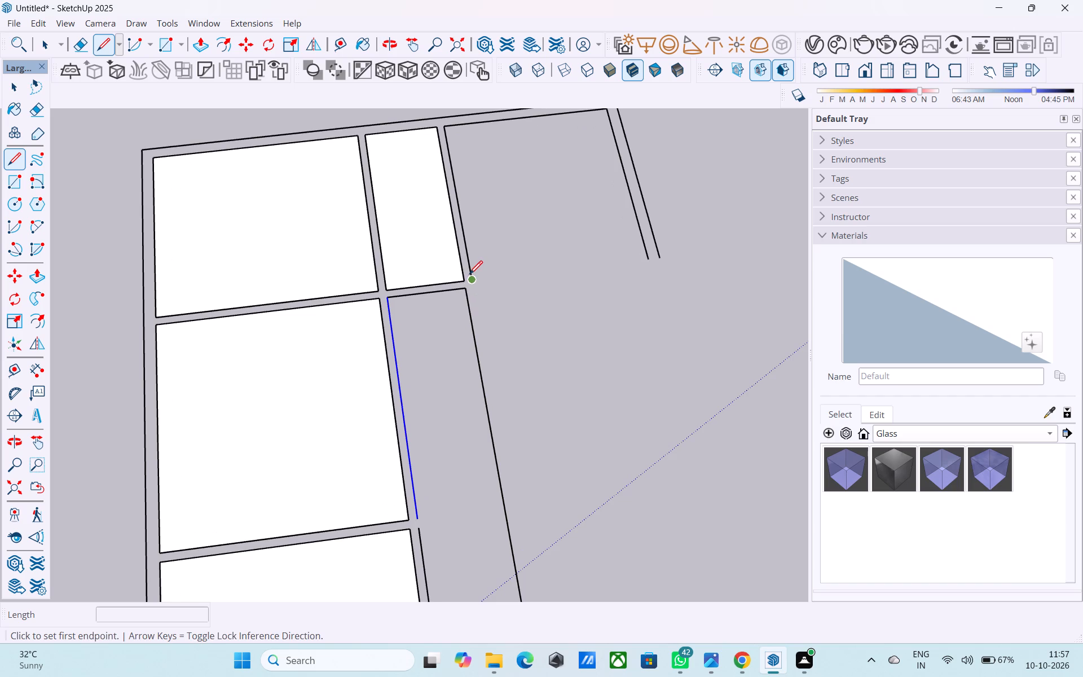
scroll(470, 280, down, 9)
scroll(509, 446, up, 10)
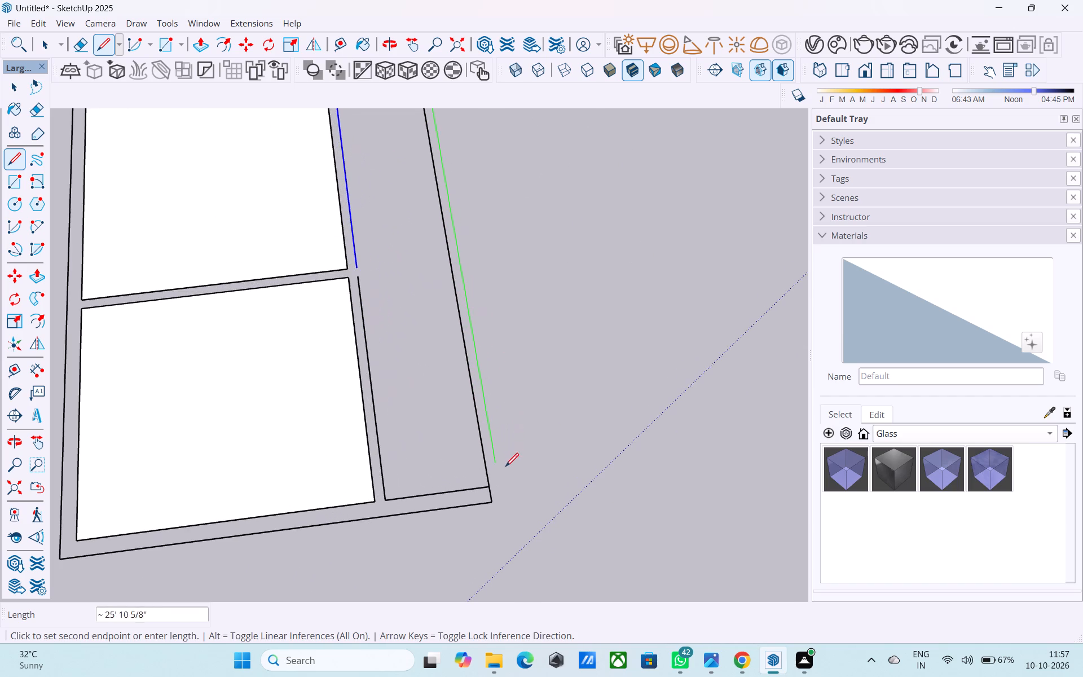
click(500, 500)
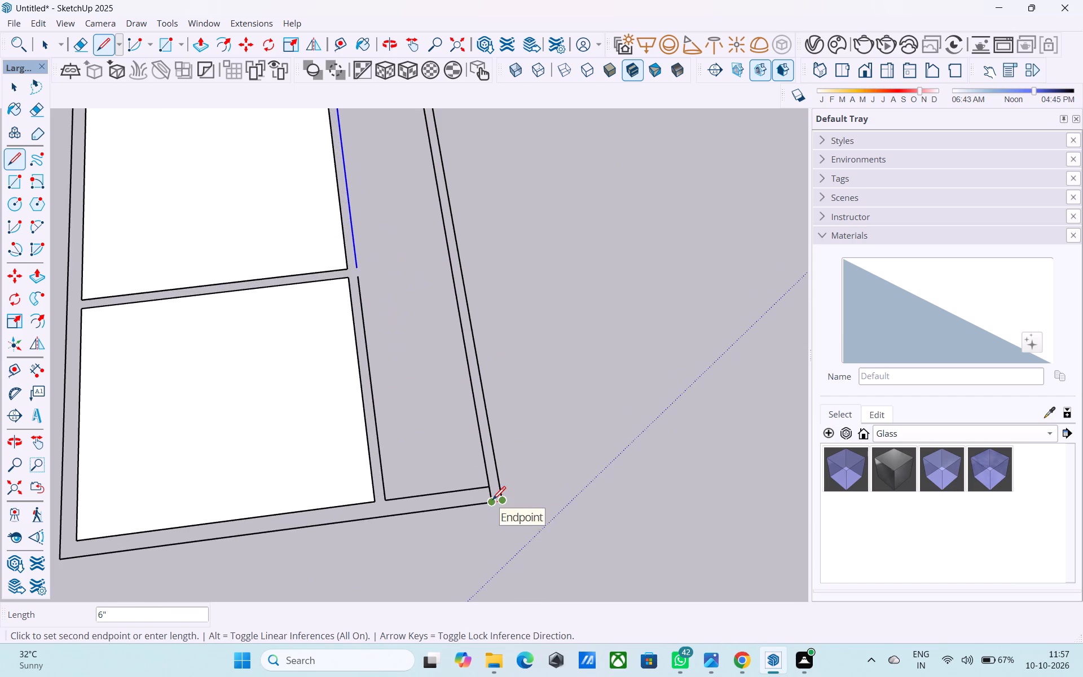
click(492, 501)
scroll(283, 499, down, 16)
key(space)
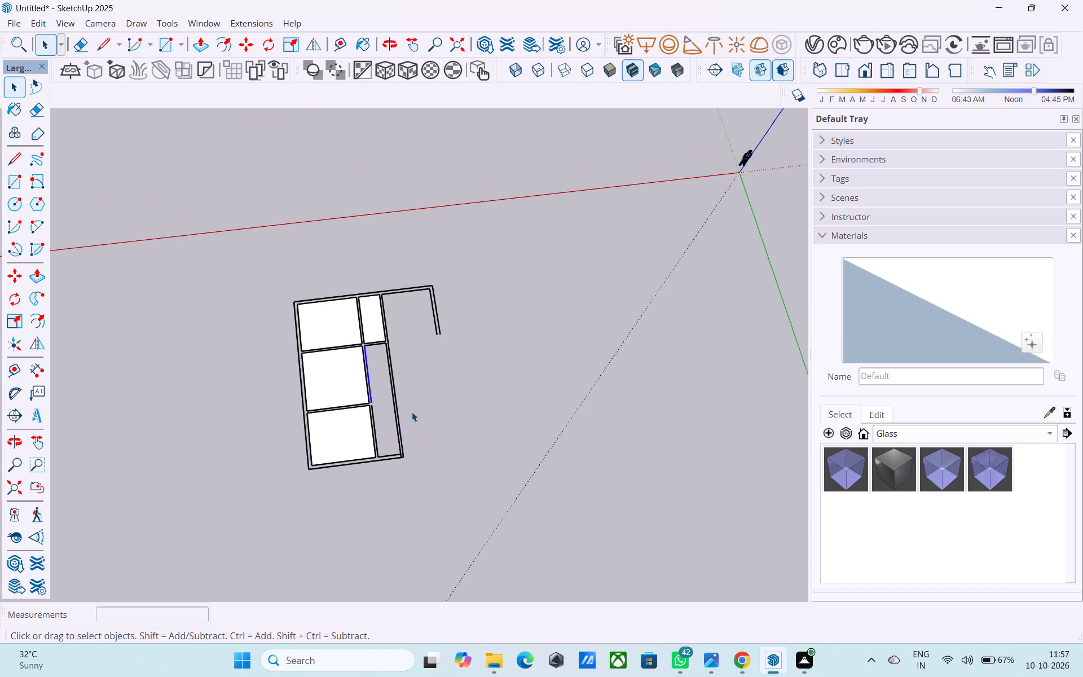
Draw a 5' line across the long strip from the end room's offset edge corner to the strip's inner wall line.
key(l)
middle_drag(444, 408, 366, 471)
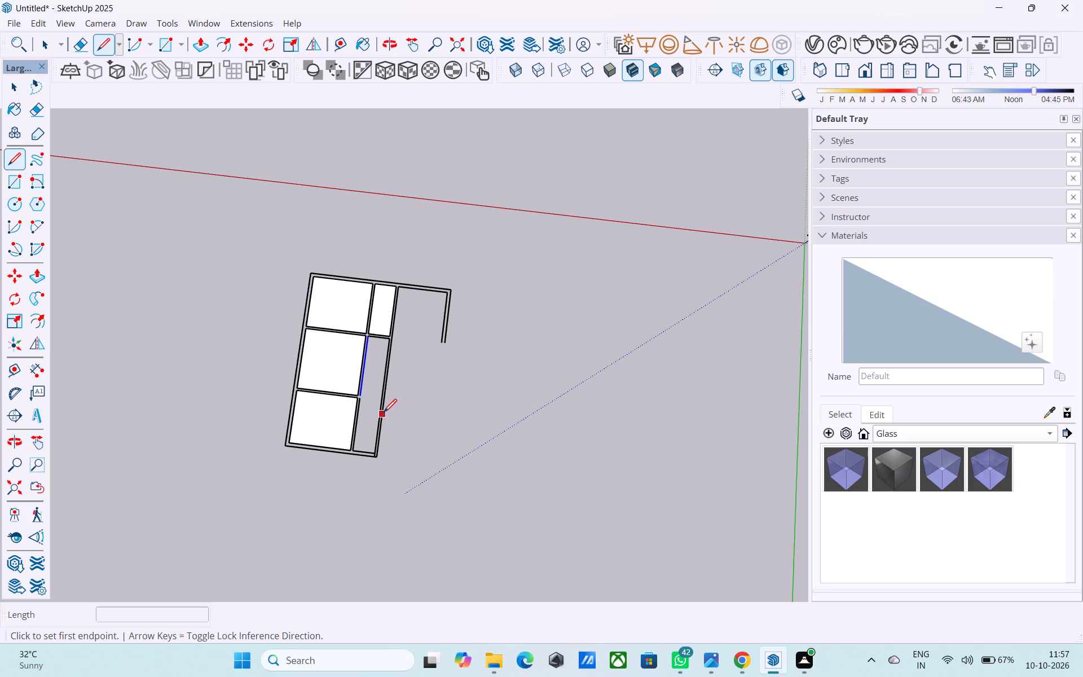
key(l)
scroll(367, 391, up, 14)
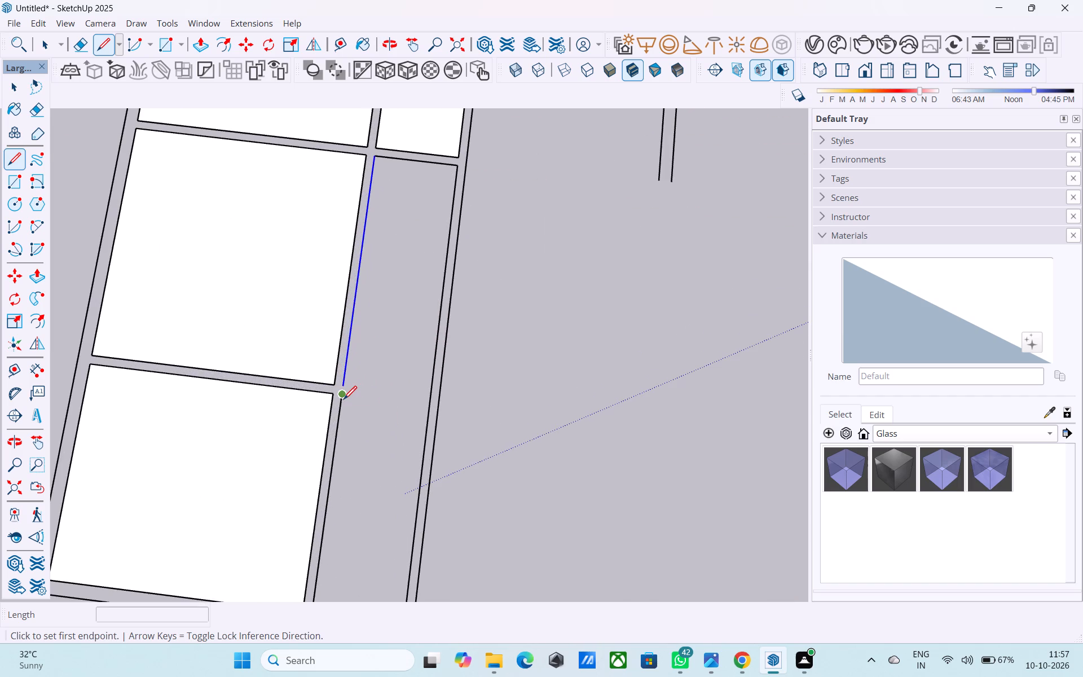
click(344, 401)
click(429, 409)
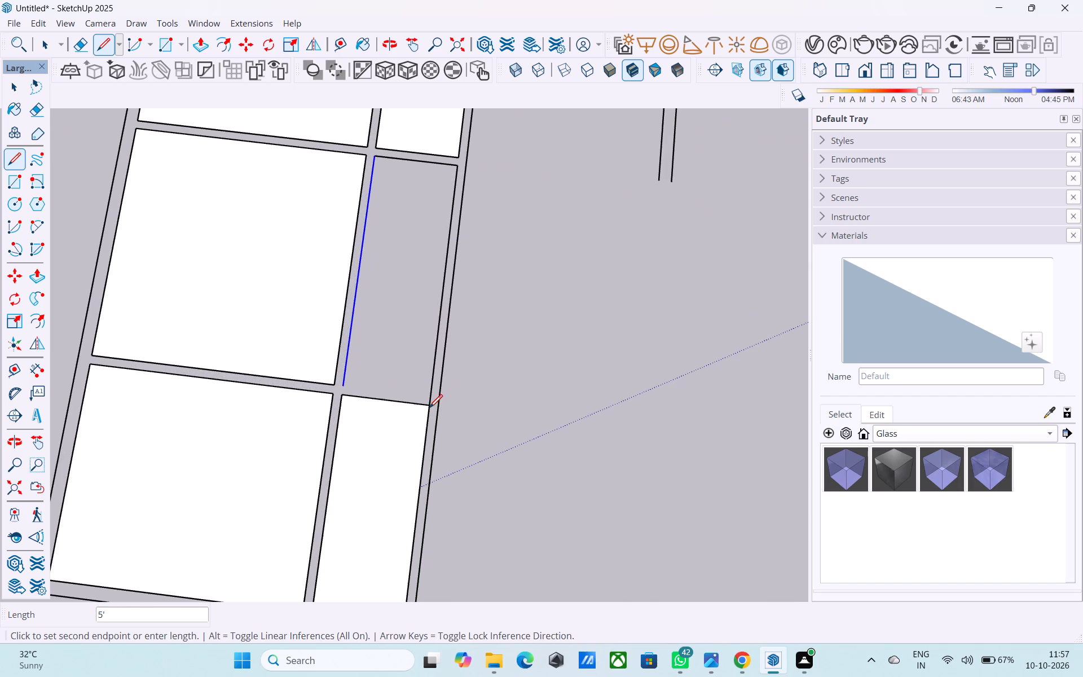
Close the open large room with a red-axis line from the strip's outer wall face and a 15' green-axis line to its inner side wall.
click(438, 410)
scroll(545, 420, down, 5)
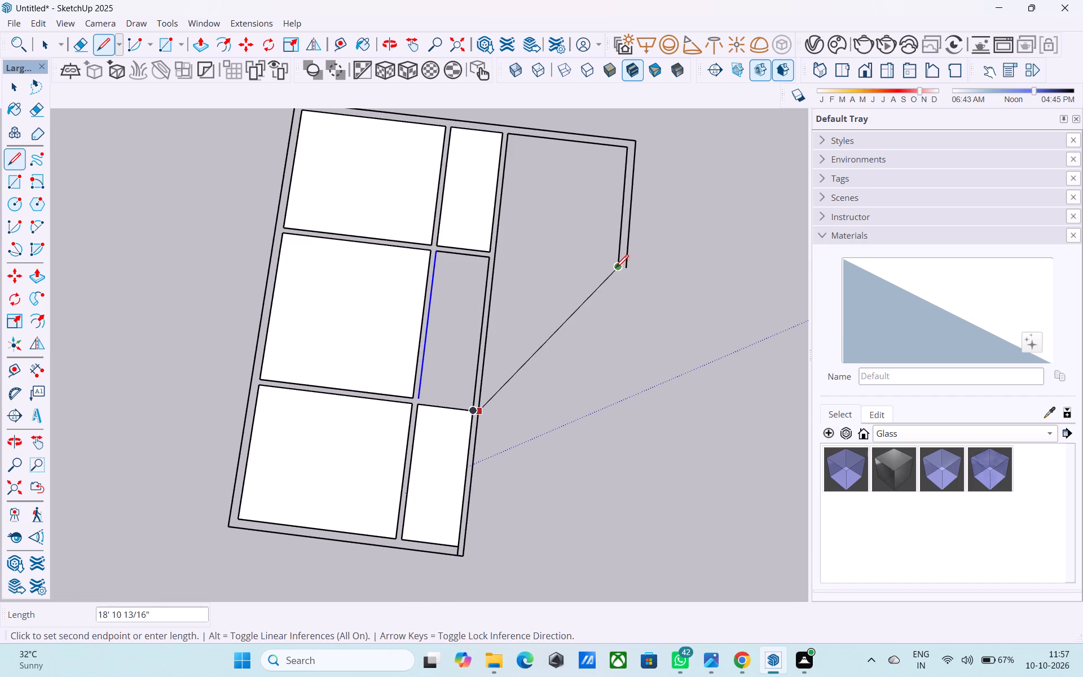
click(607, 425)
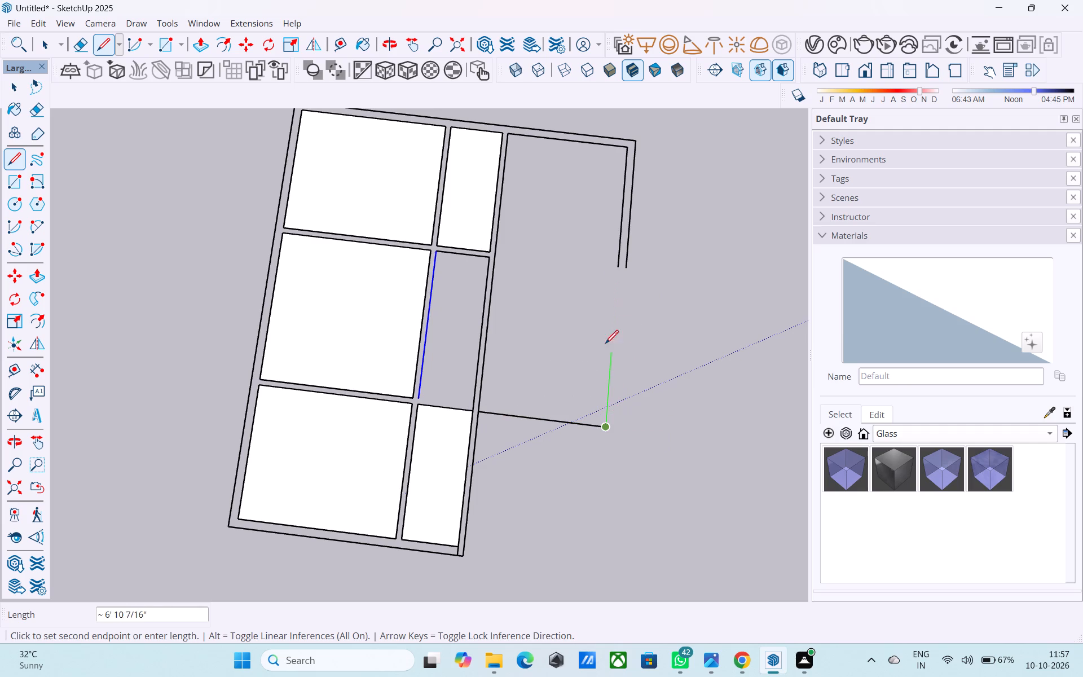
click(619, 272)
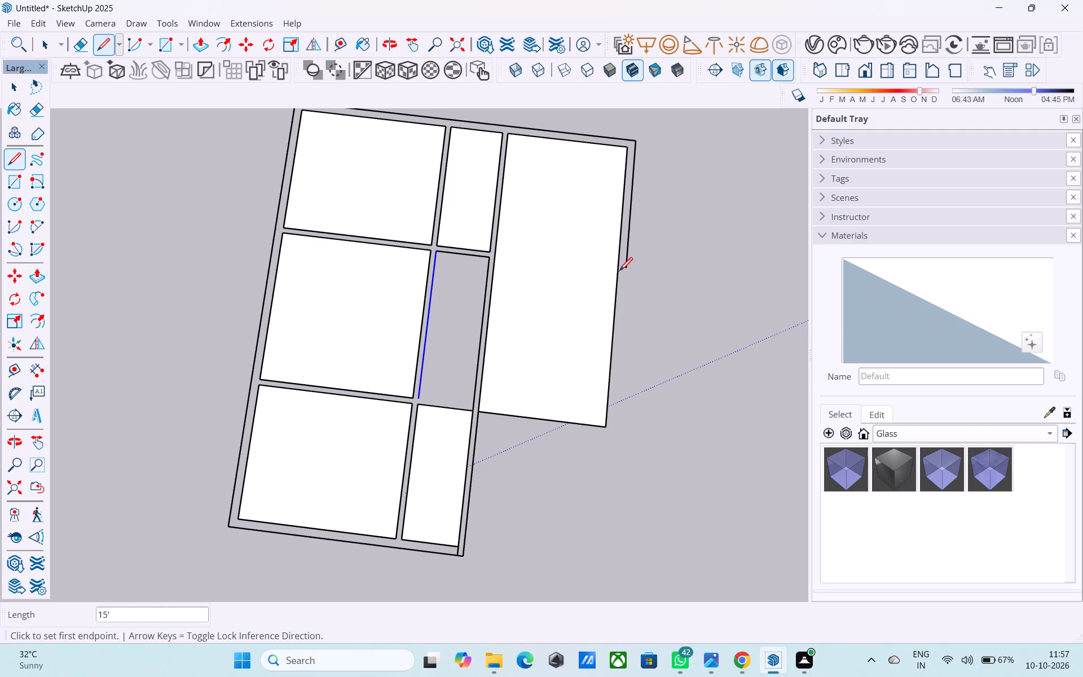
key(space)
Extend the large room's outer side wall line level with the room's closing edge, and cap the wall end with a 9" line.
key(l)
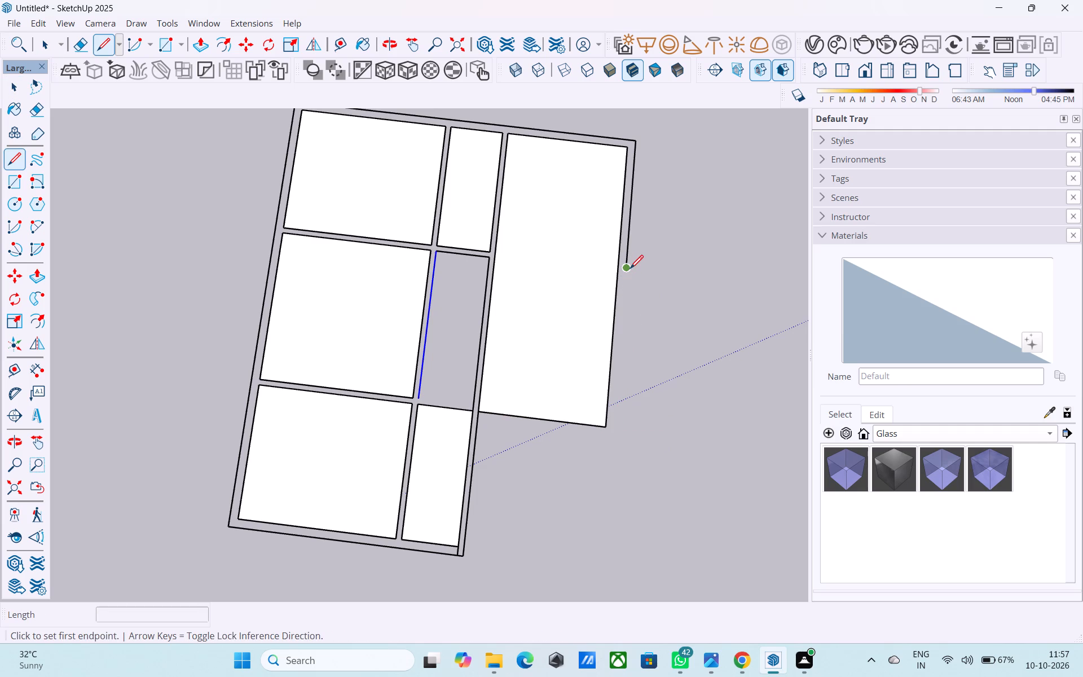
click(630, 270)
click(618, 428)
click(607, 430)
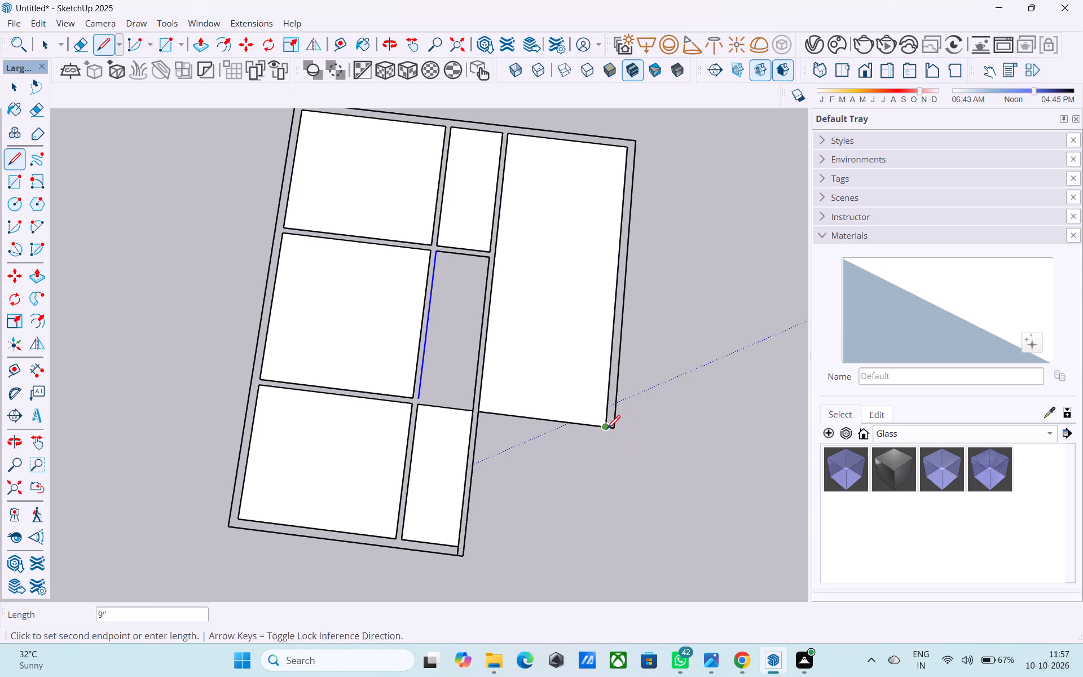
key(space)
Extend the outer wall line from the long strip's outer corner along the red axis, past the large room's outer wall.
scroll(505, 424, down, 4)
middle_drag(504, 424, 589, 295)
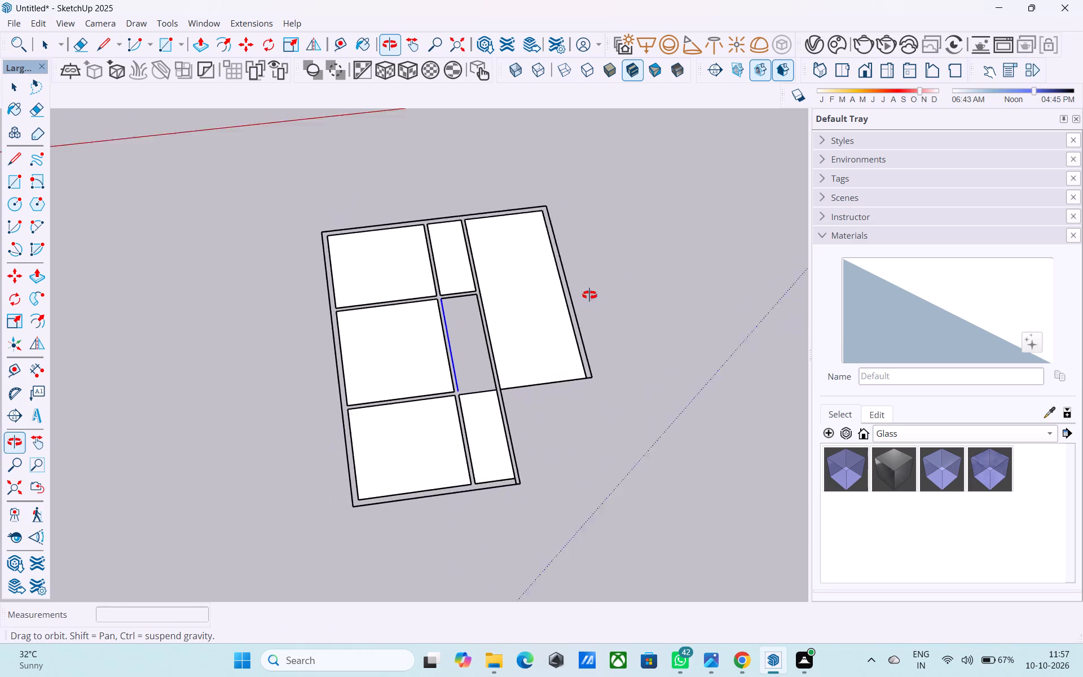
middle_drag(589, 295, 468, 375)
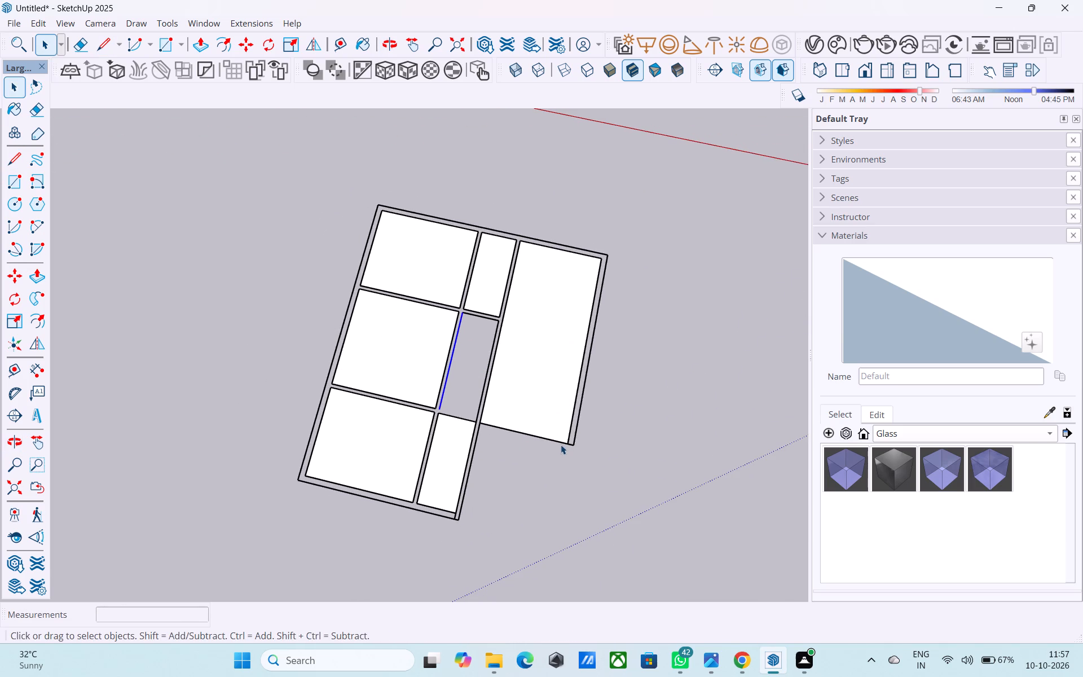
key(l)
scroll(457, 532, up, 8)
click(459, 506)
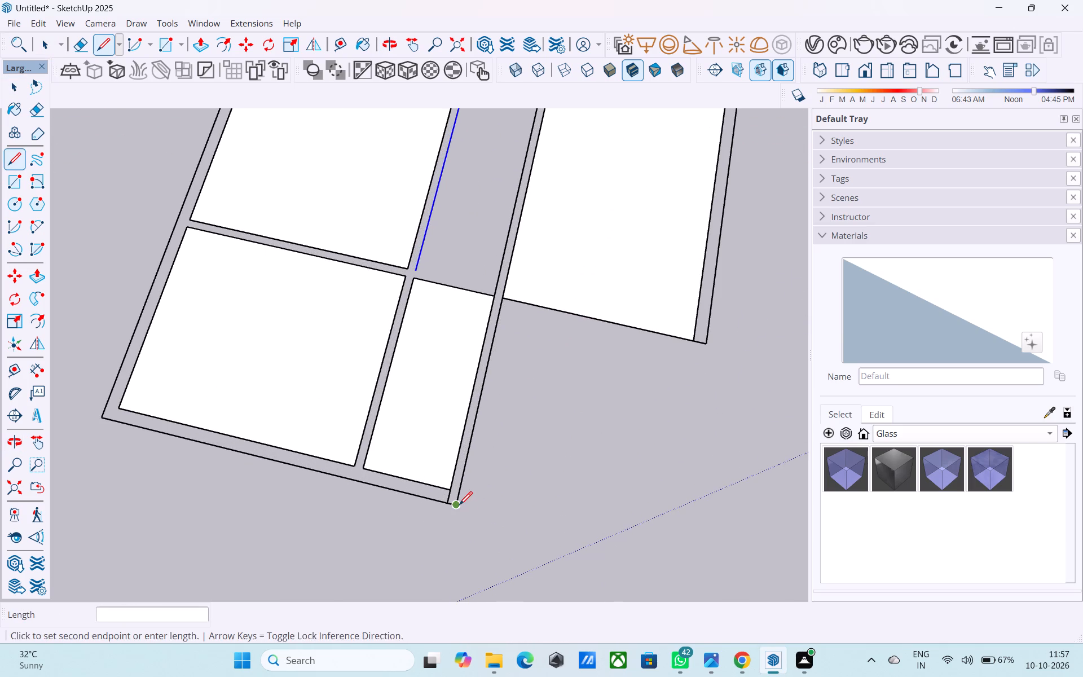
scroll(459, 506, down, 7)
click(597, 544)
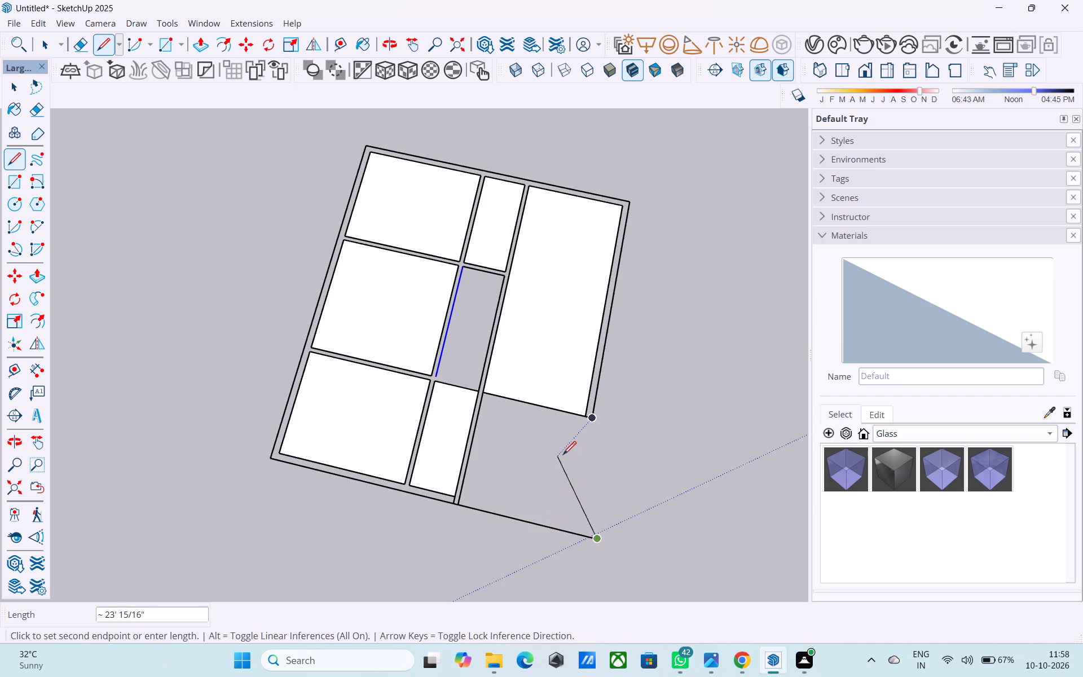
key(l)
Draw two parallel 12' 9" lines from the two corners of the large room's 9" wall end to the extended outer wall line.
click(592, 421)
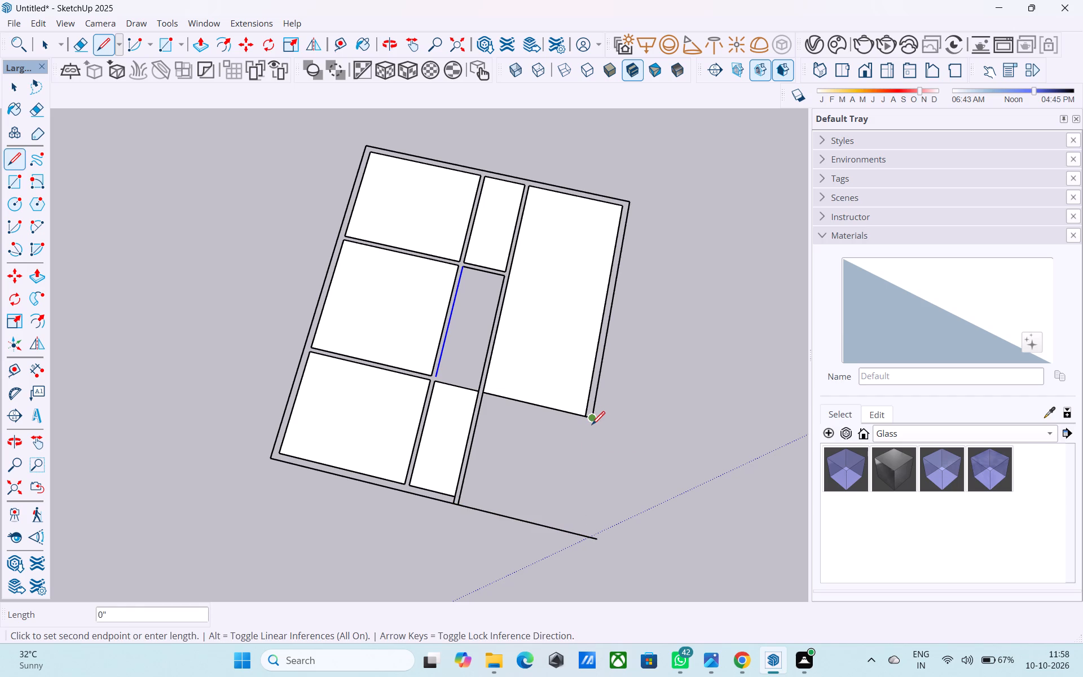
click(574, 527)
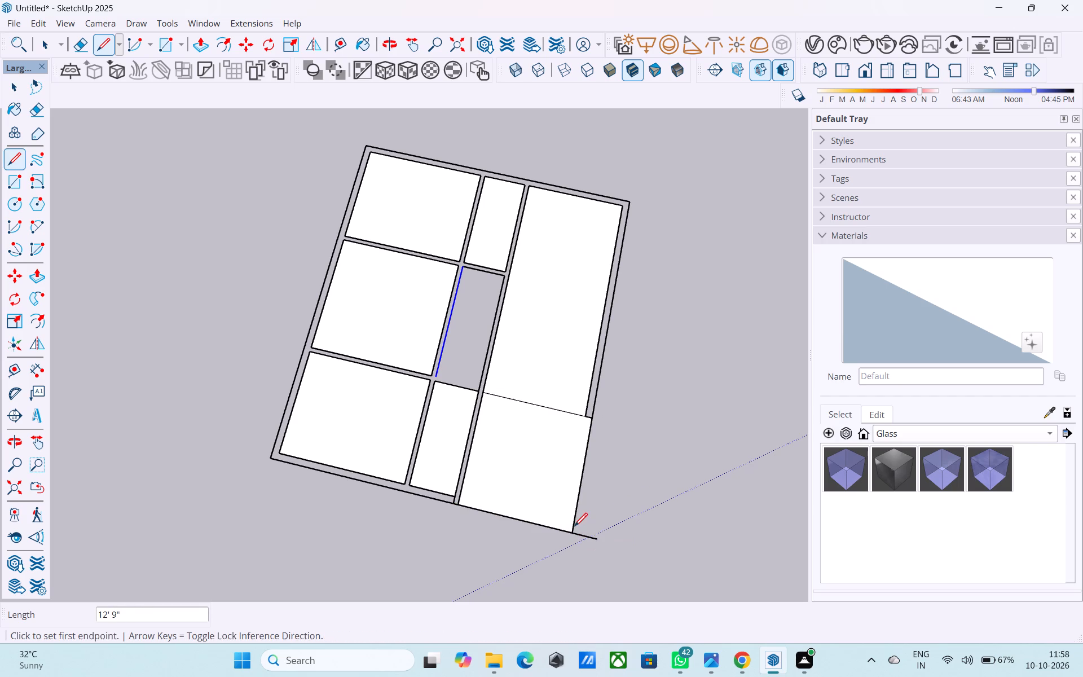
click(583, 414)
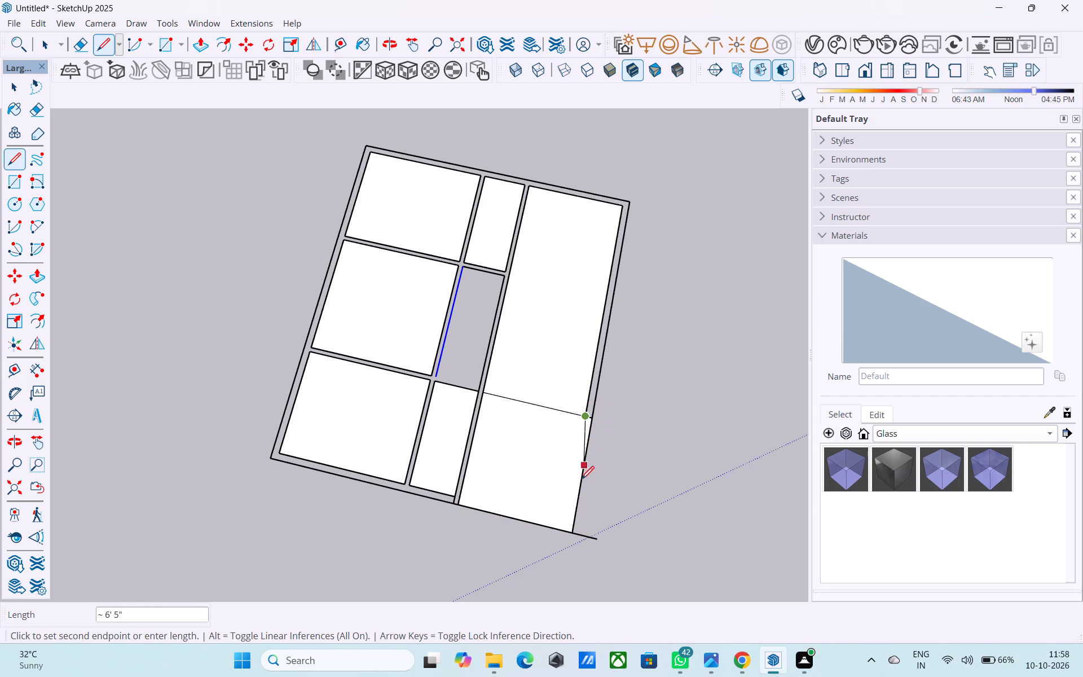
click(560, 530)
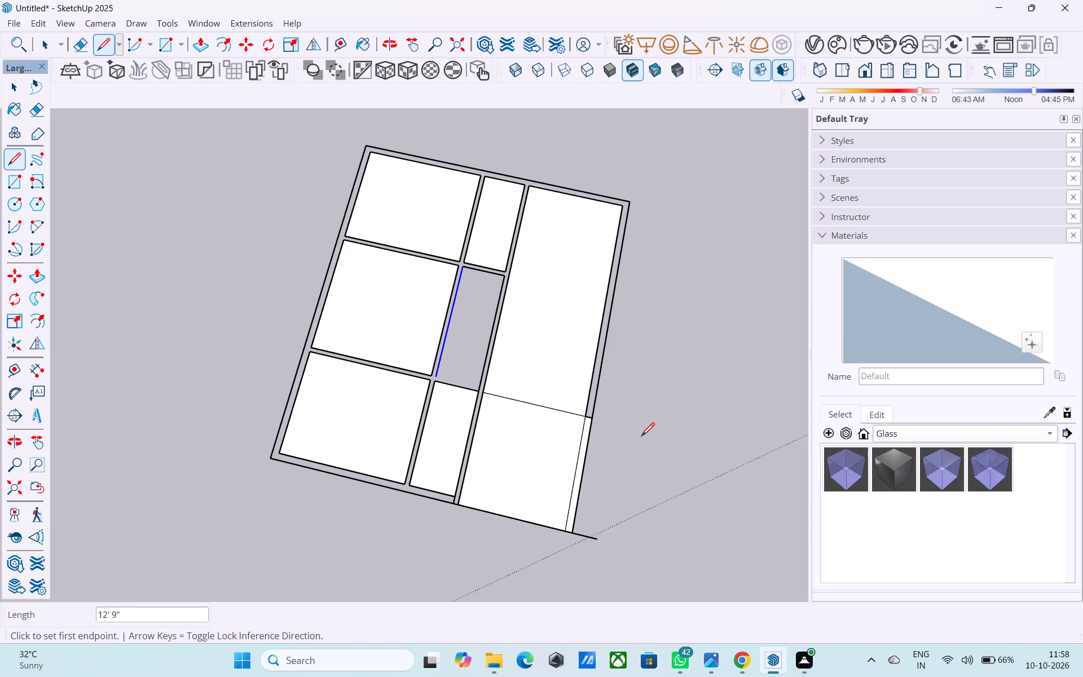
Erase the overhanging piece of the extended outer wall line beyond the plan's corner.
scroll(591, 427, down, 1)
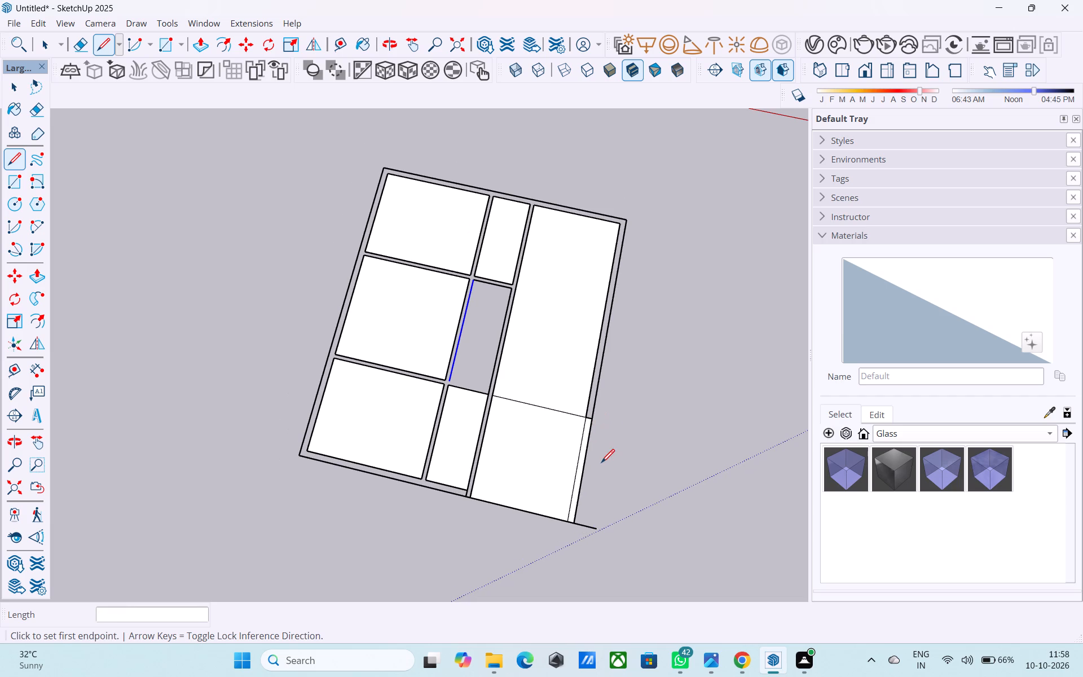
key(e)
scroll(595, 513, up, 2)
drag(584, 526, 565, 584)
middle_drag(578, 534, 578, 481)
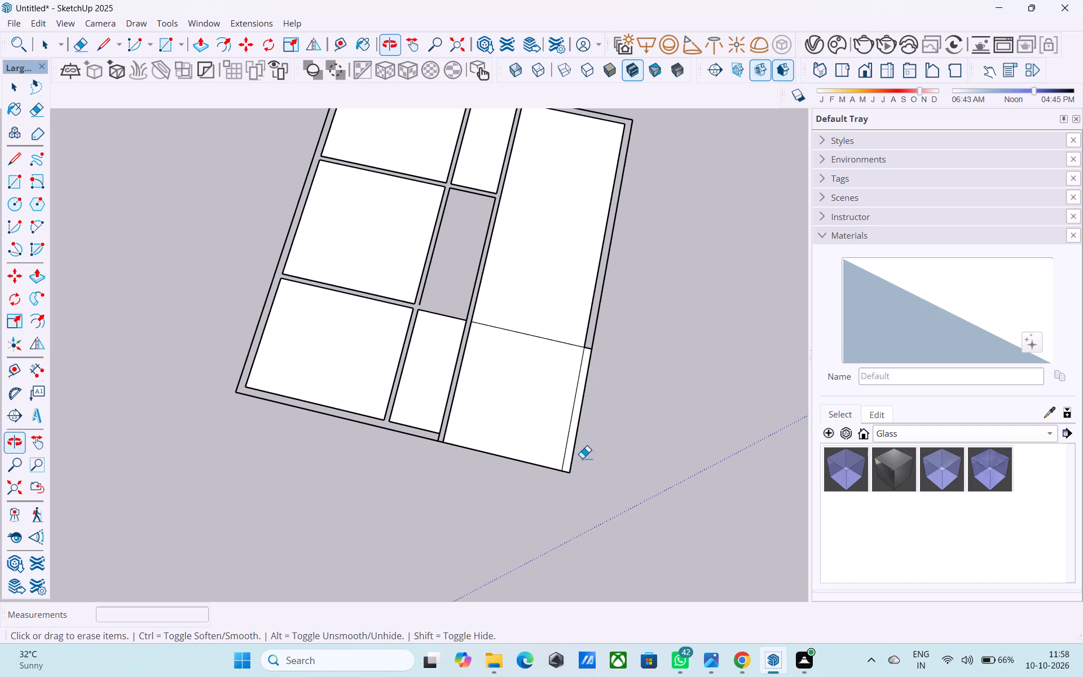
scroll(593, 359, up, 1)
key(space)
scroll(593, 359, down, 5)
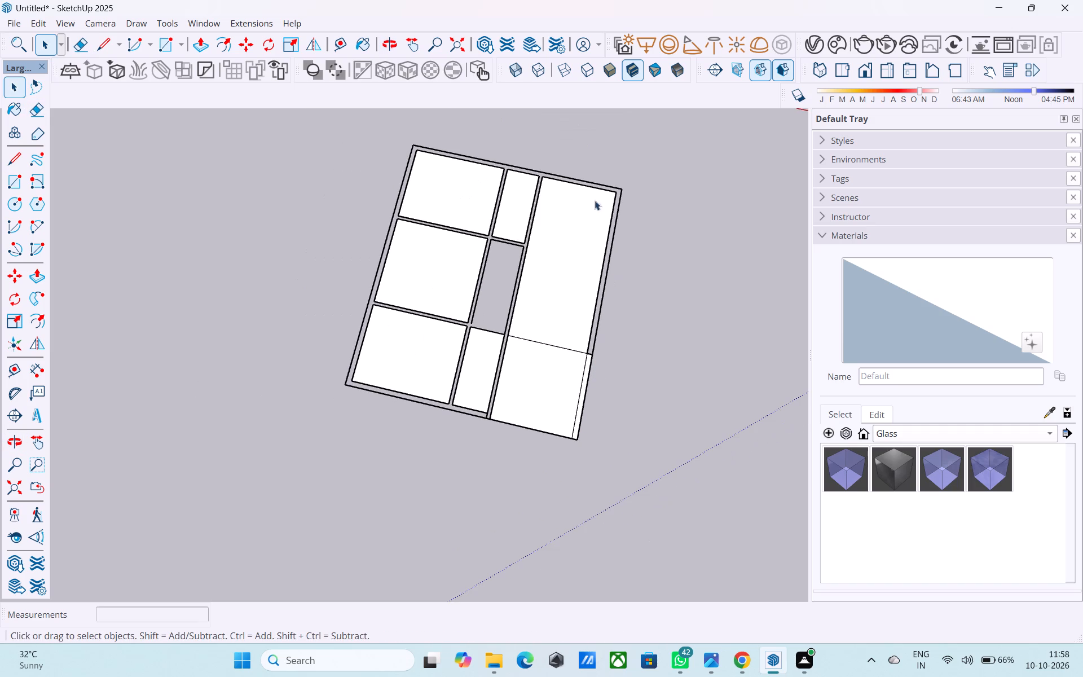
Draw a 5' line across the long strip from the middle room's offset edge endpoint, parallel to the existing crossing line.
scroll(534, 189, up, 1)
scroll(476, 346, up, 5)
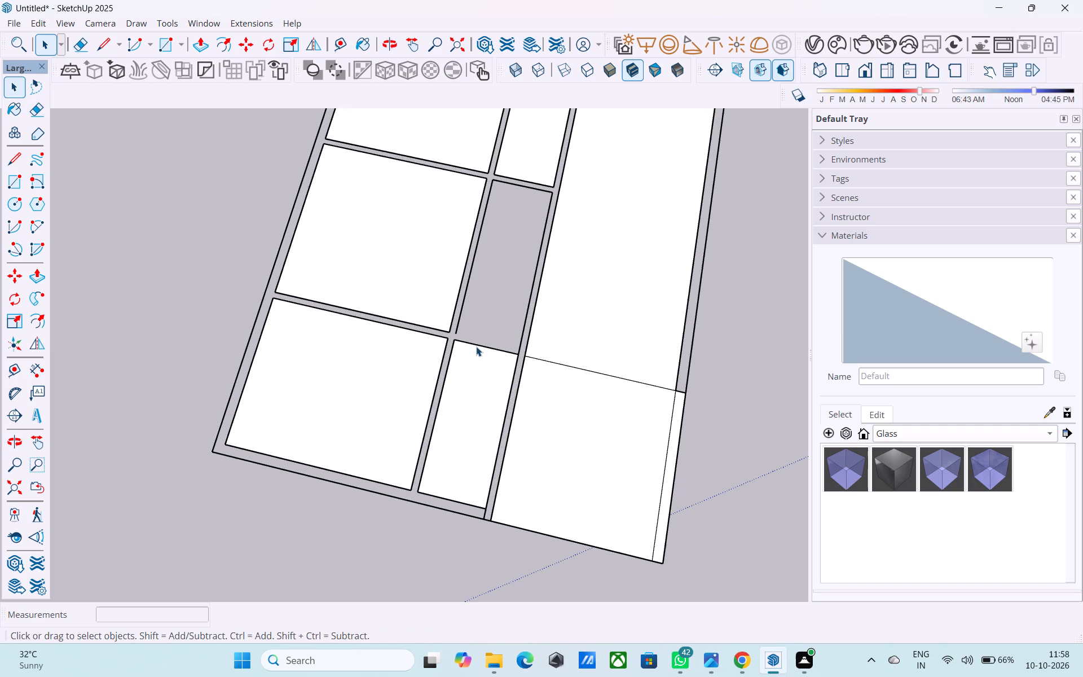
key(l)
scroll(476, 345, up, 5)
click(446, 322)
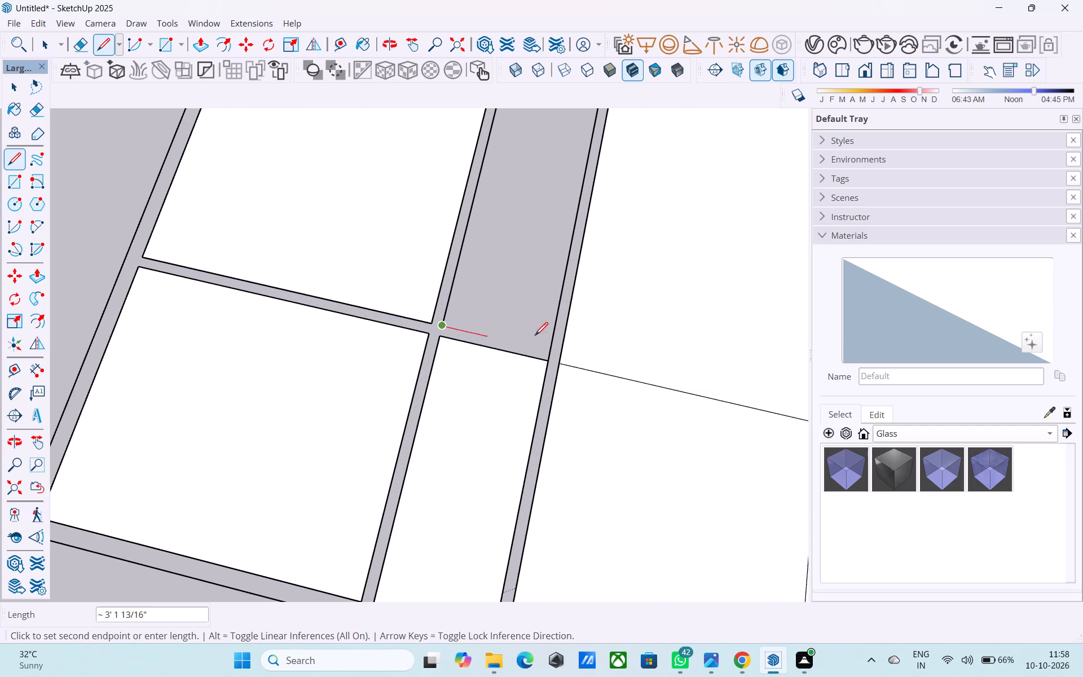
click(549, 346)
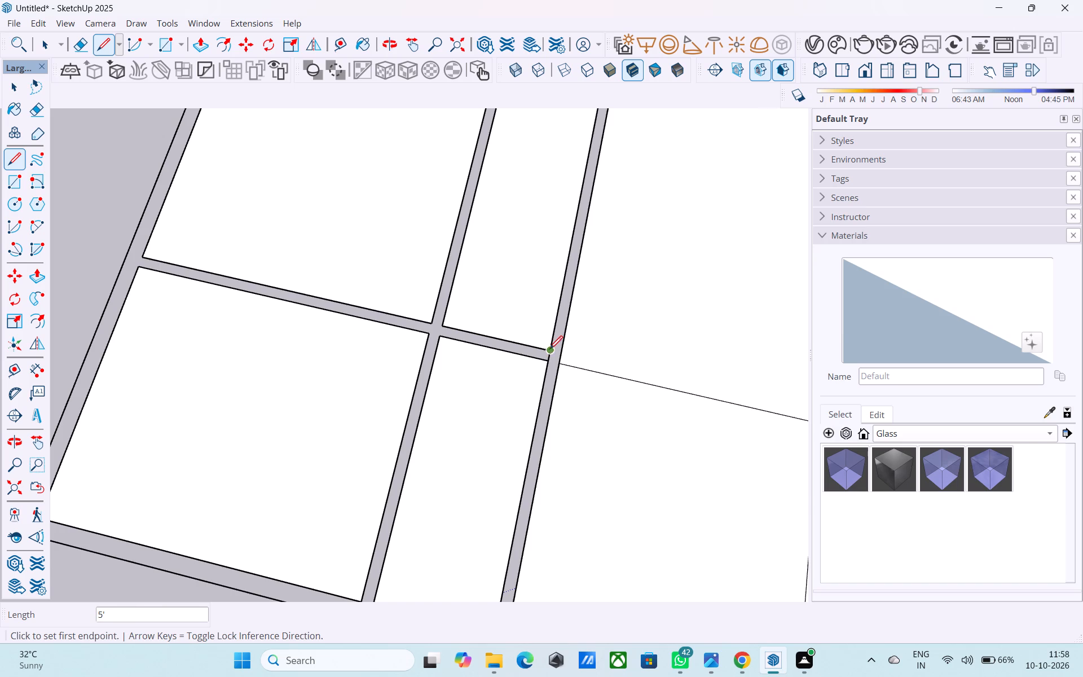
Erase the short edge between the strip's two crossing lines where the partition meets the long side wall.
scroll(552, 359, up, 4)
key(e)
scroll(553, 369, up, 3)
click(543, 348)
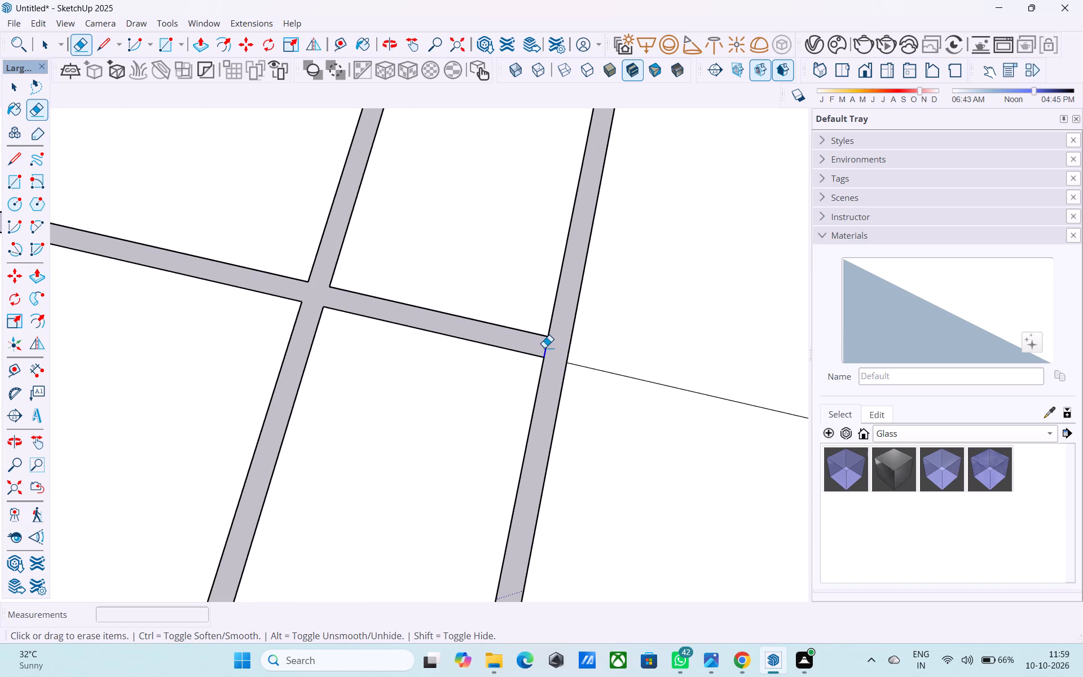
click(544, 348)
Draw two parallel 12' lines across the large room along the red axis, continuing both faces of the partition beside the 5' space.
scroll(525, 360, down, 11)
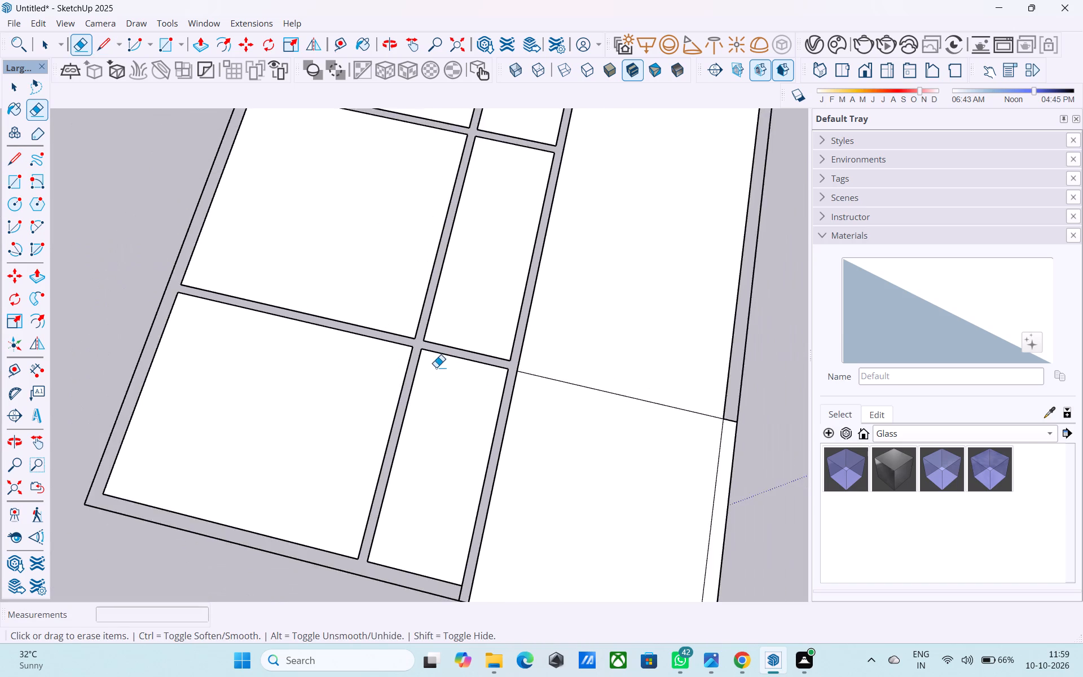
scroll(436, 367, down, 8)
middle_drag(446, 371, 457, 375)
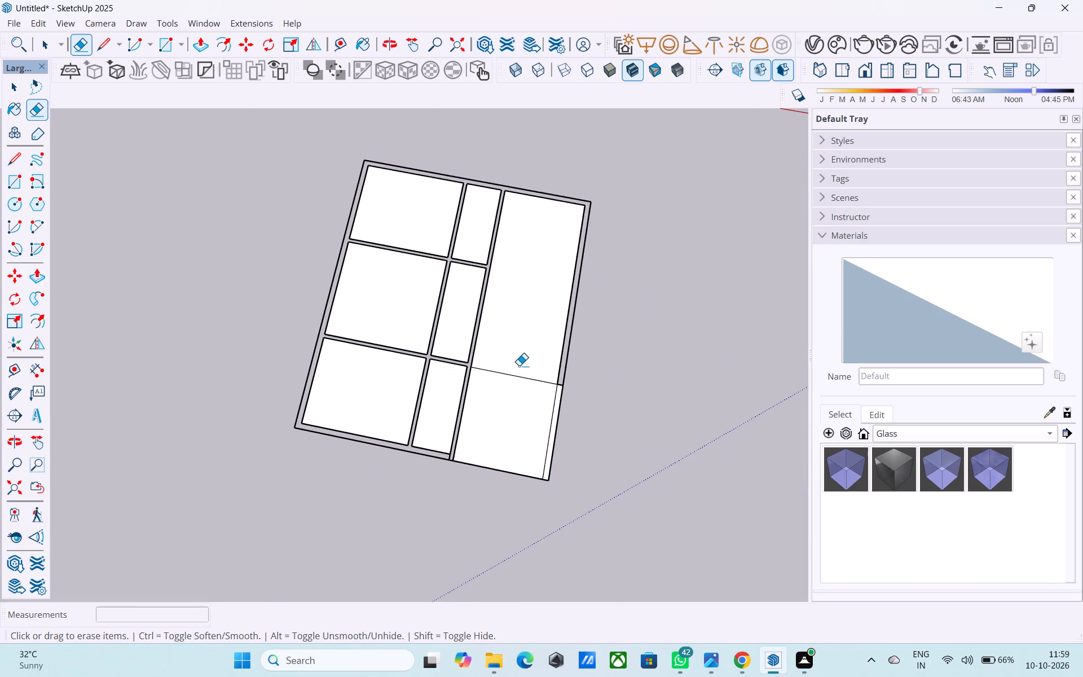
middle_drag(526, 346, 425, 413)
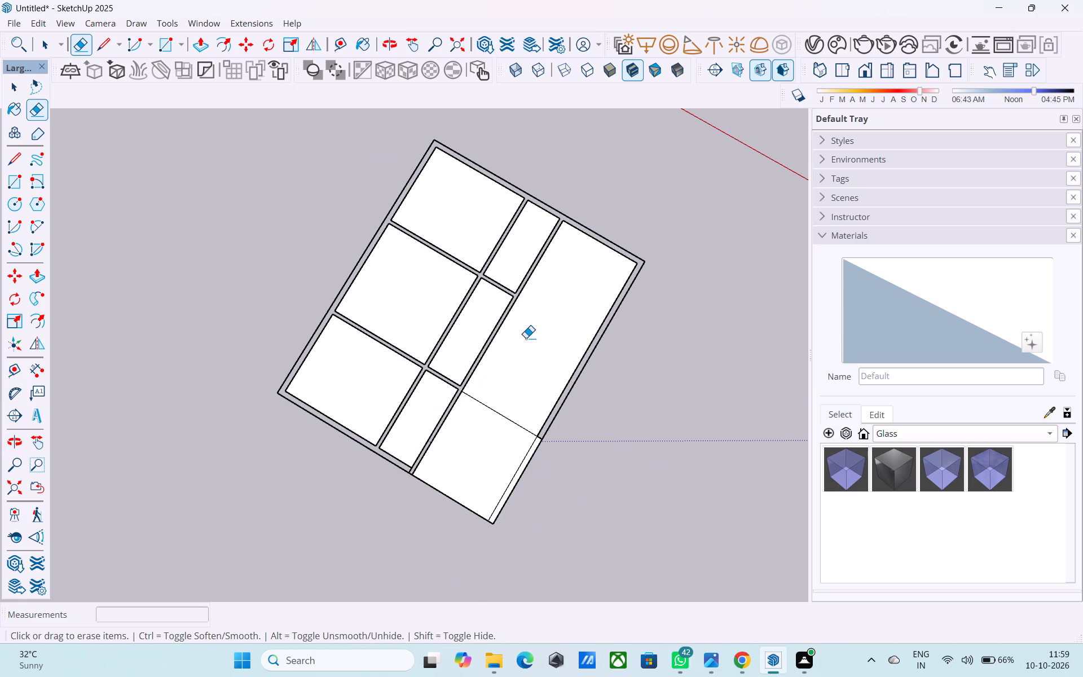
key(l)
scroll(526, 331, up, 7)
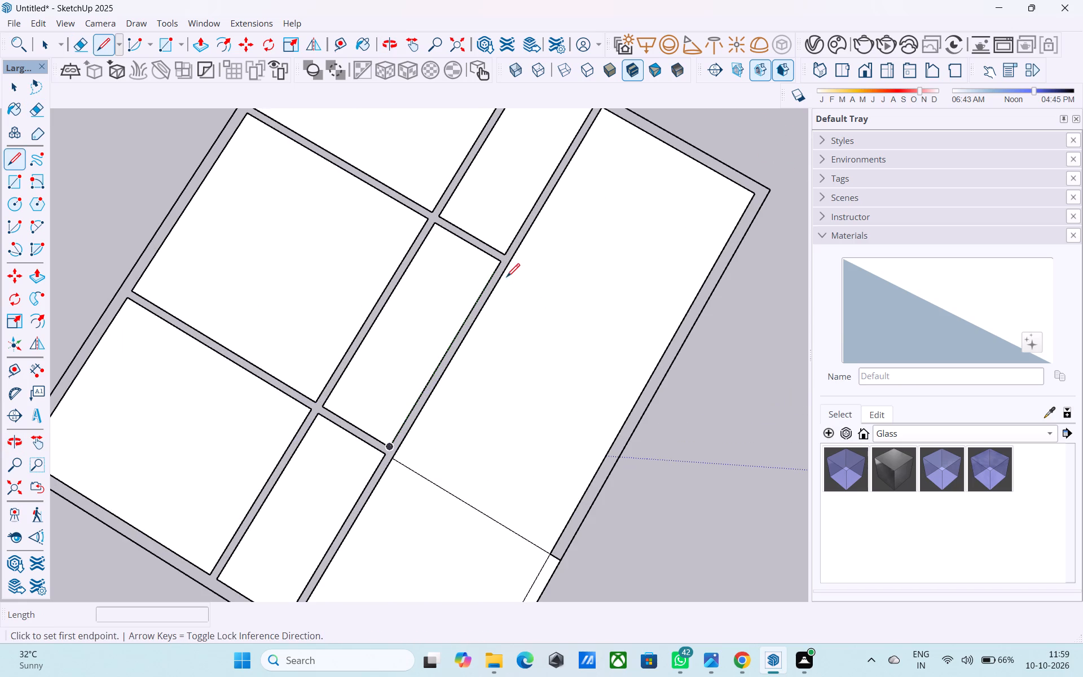
click(501, 265)
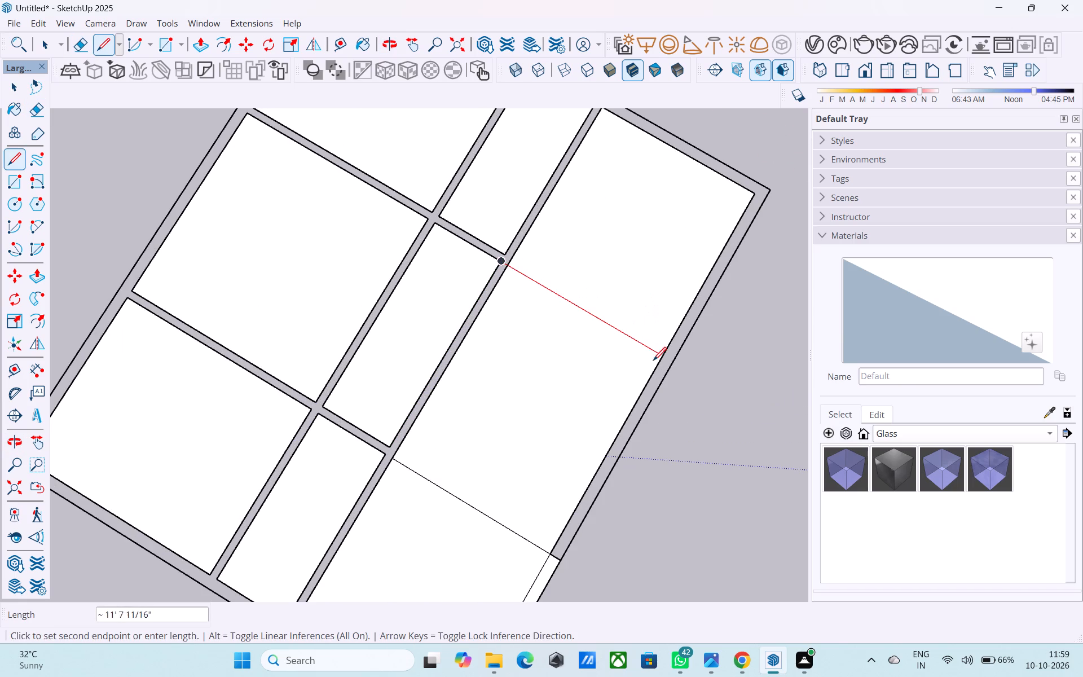
click(658, 359)
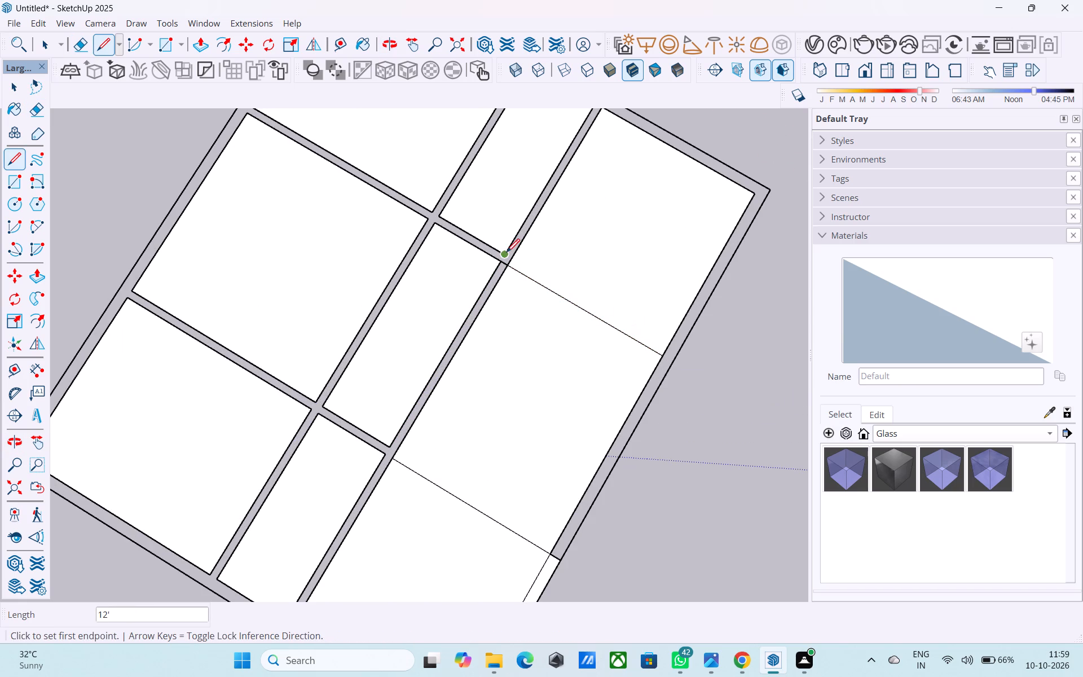
click(506, 253)
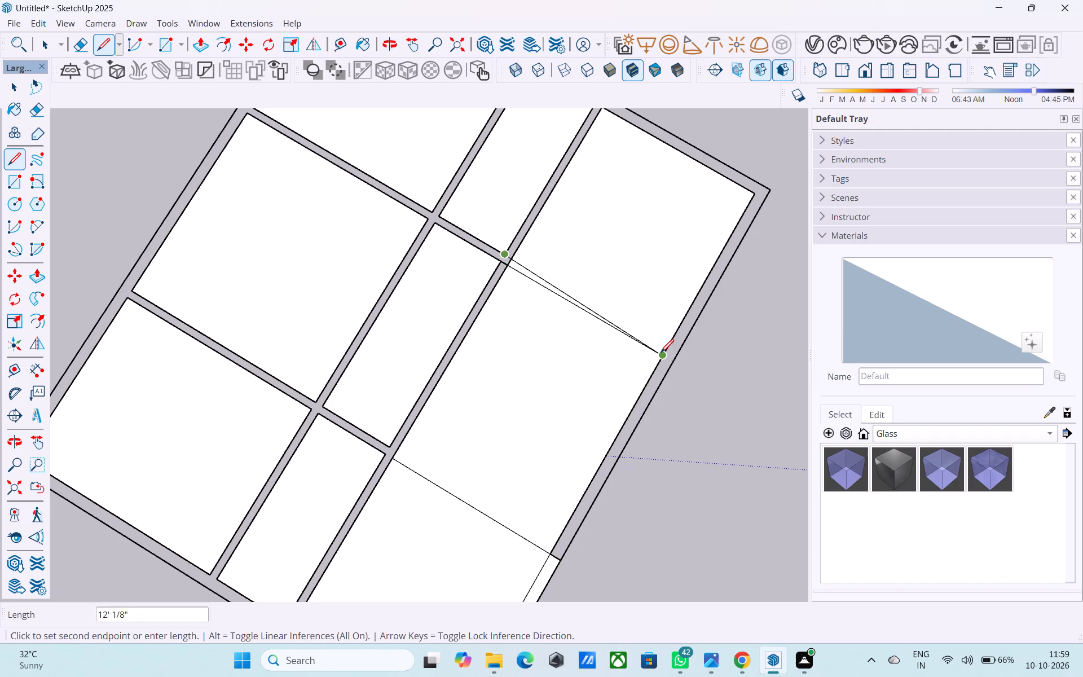
click(664, 353)
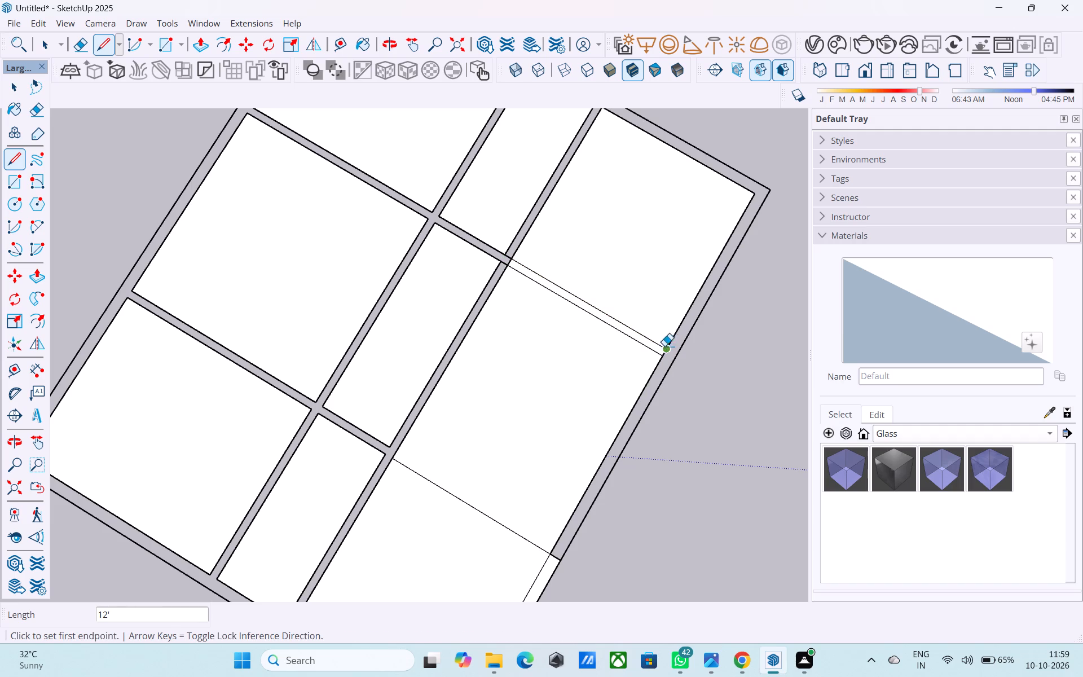
Erase the short edges where the first 12' partition joins the strip's long side wall.
key(e)
scroll(551, 279, up, 9)
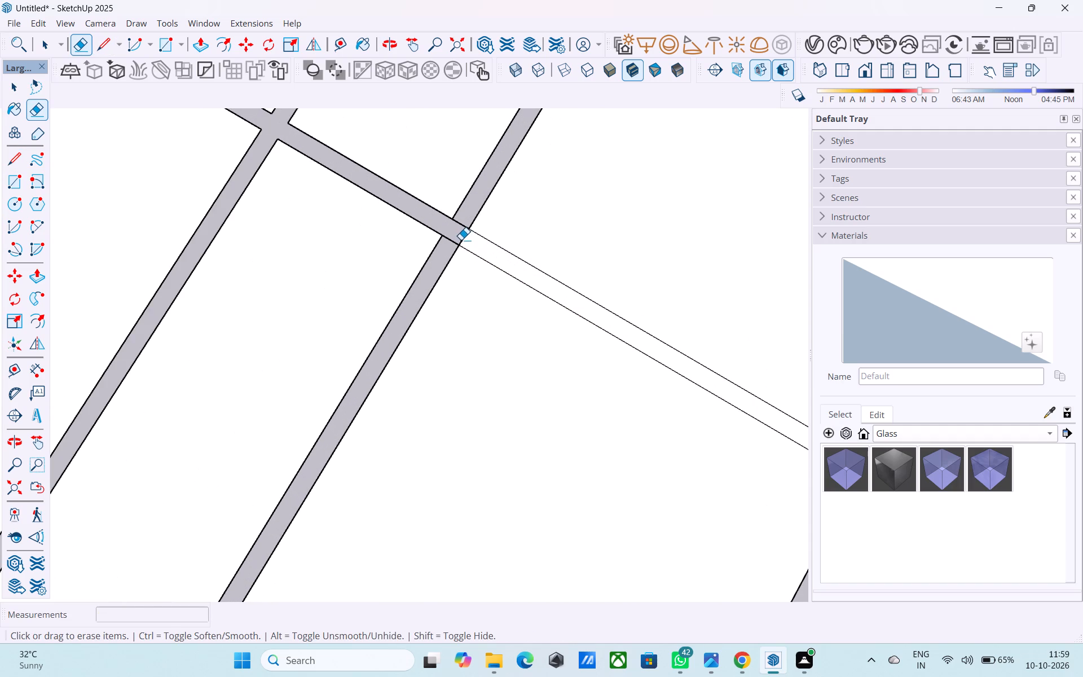
click(461, 240)
drag(450, 245, 457, 236)
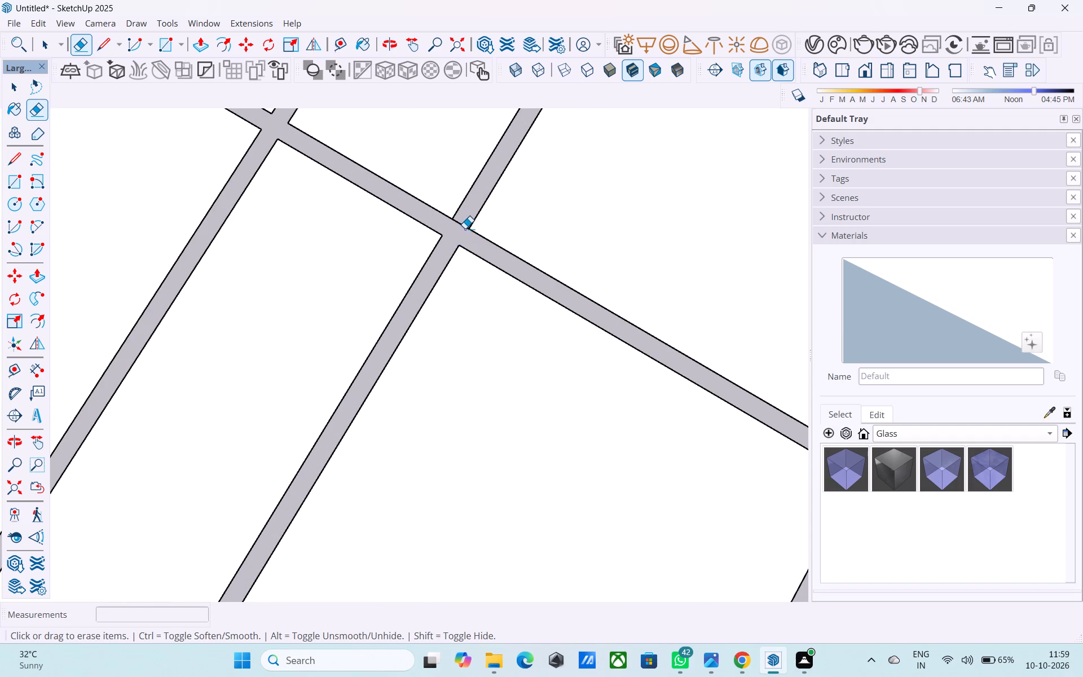
click(465, 226)
scroll(439, 300, down, 16)
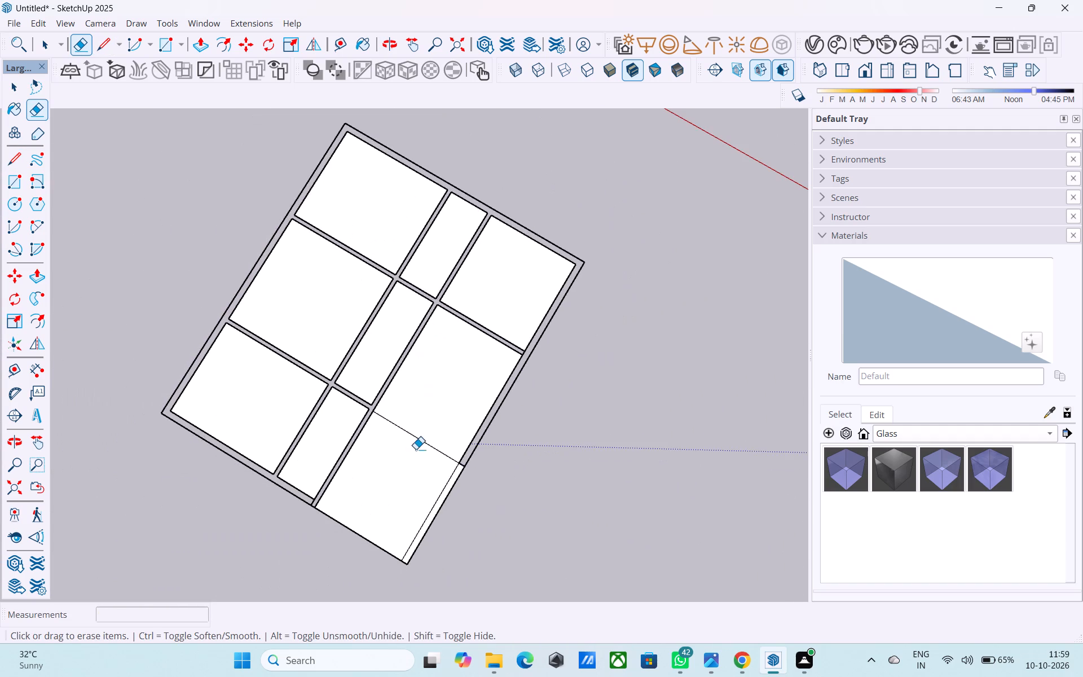
Draw a 12' 9" line across the large room from the strip partition's corner, parallel to the existing crossing line, as the second partition's other face.
scroll(382, 436, up, 5)
key(l)
scroll(381, 390, up, 7)
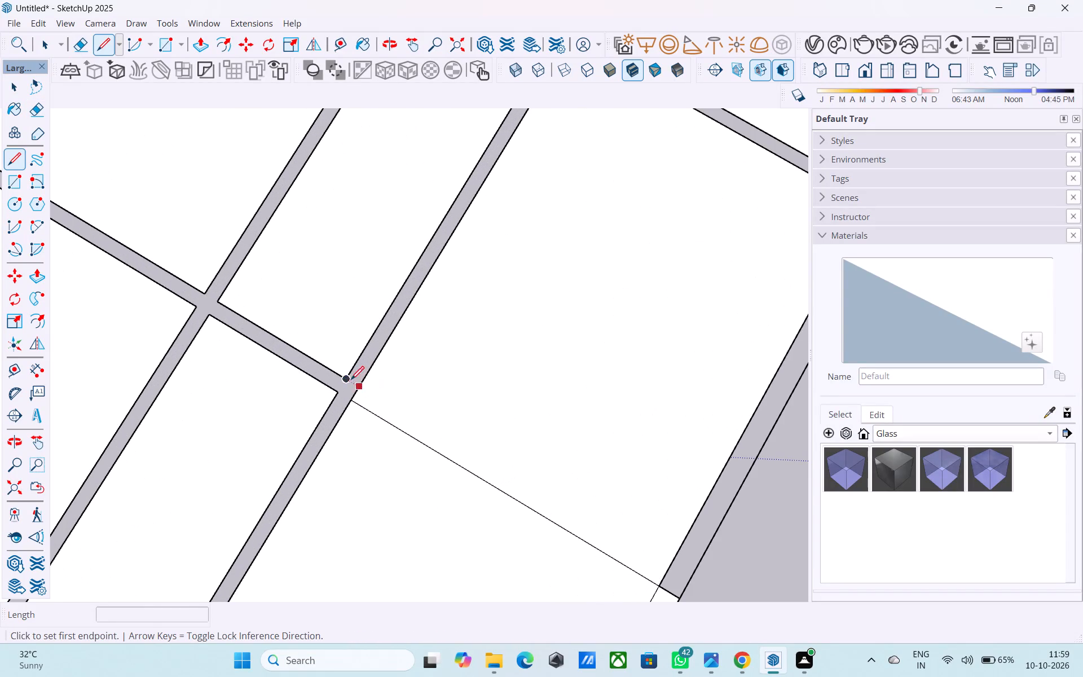
click(343, 378)
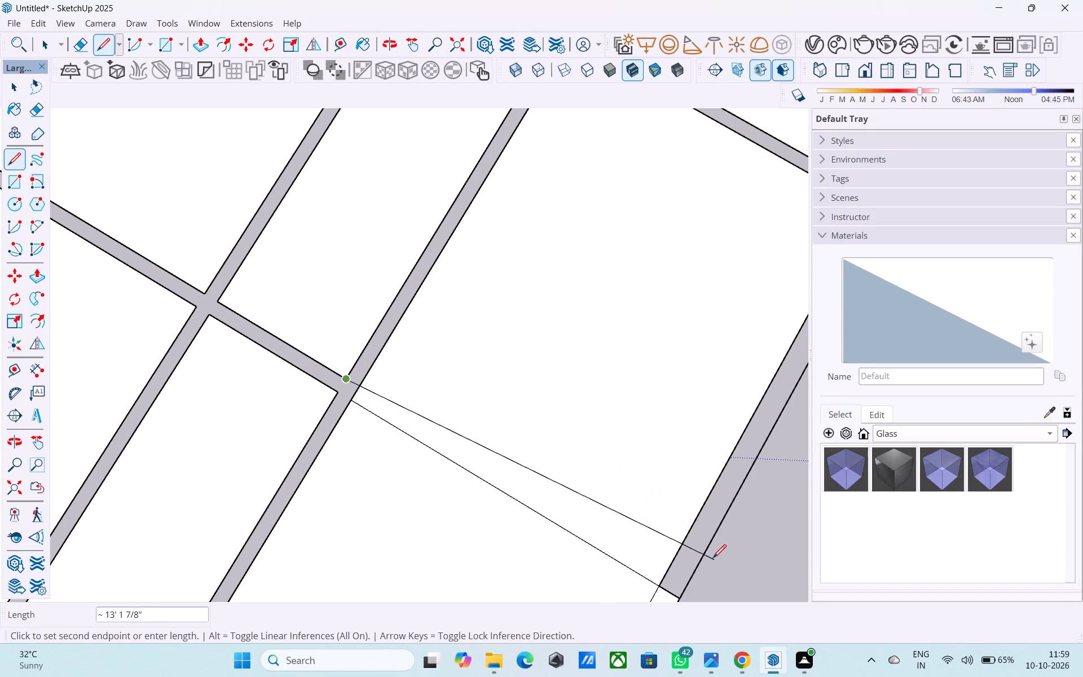
click(690, 586)
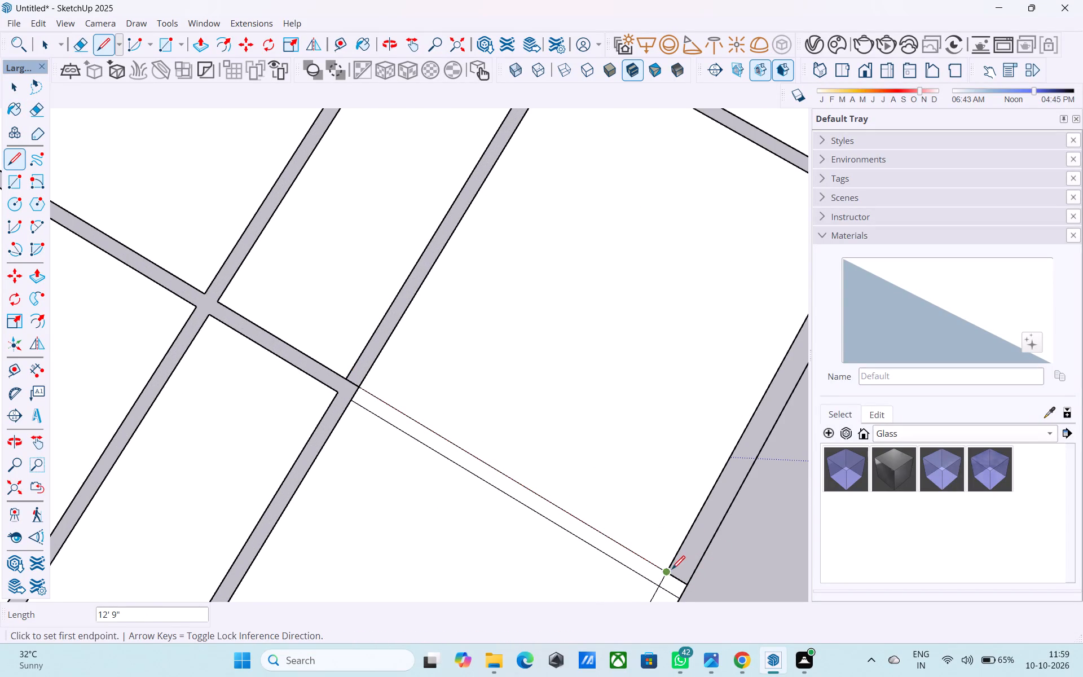
Erase the short edges closing off the second 12' partition where it meets the strip wall and the outer wall.
key(e)
click(664, 581)
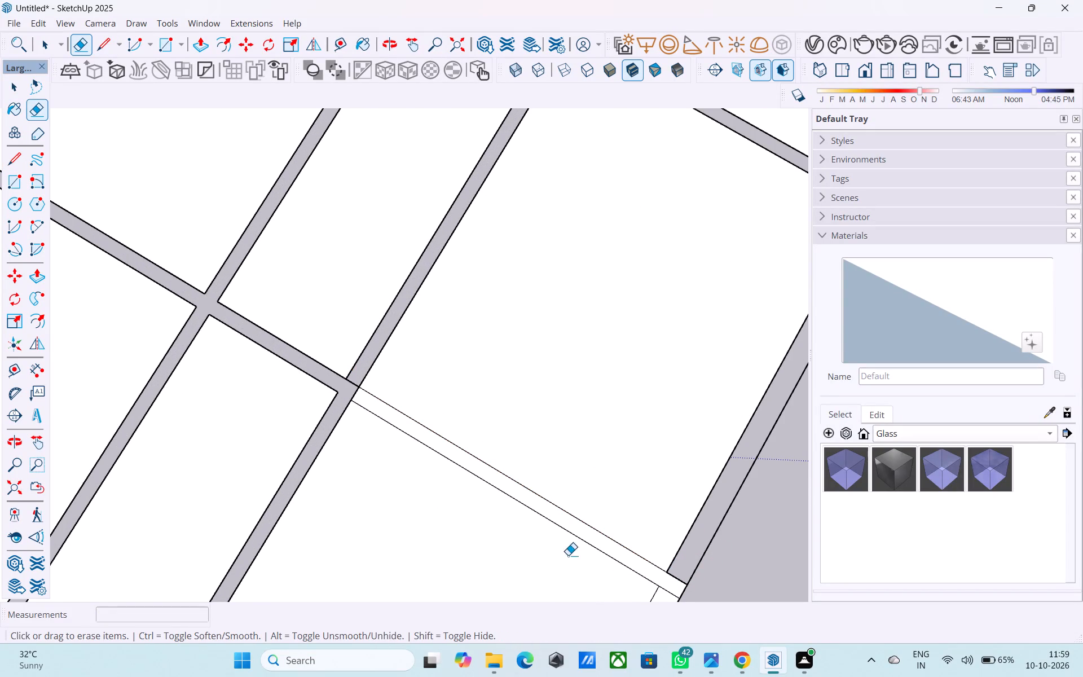
click(353, 395)
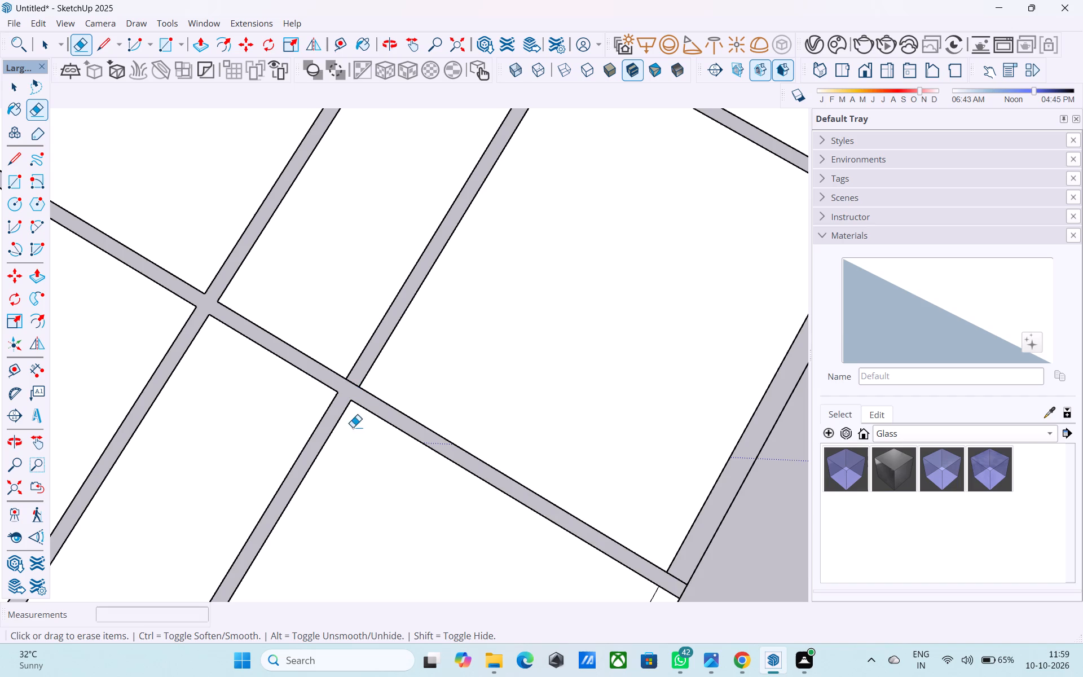
scroll(428, 449, down, 10)
middle_drag(542, 491, 526, 478)
scroll(538, 494, up, 9)
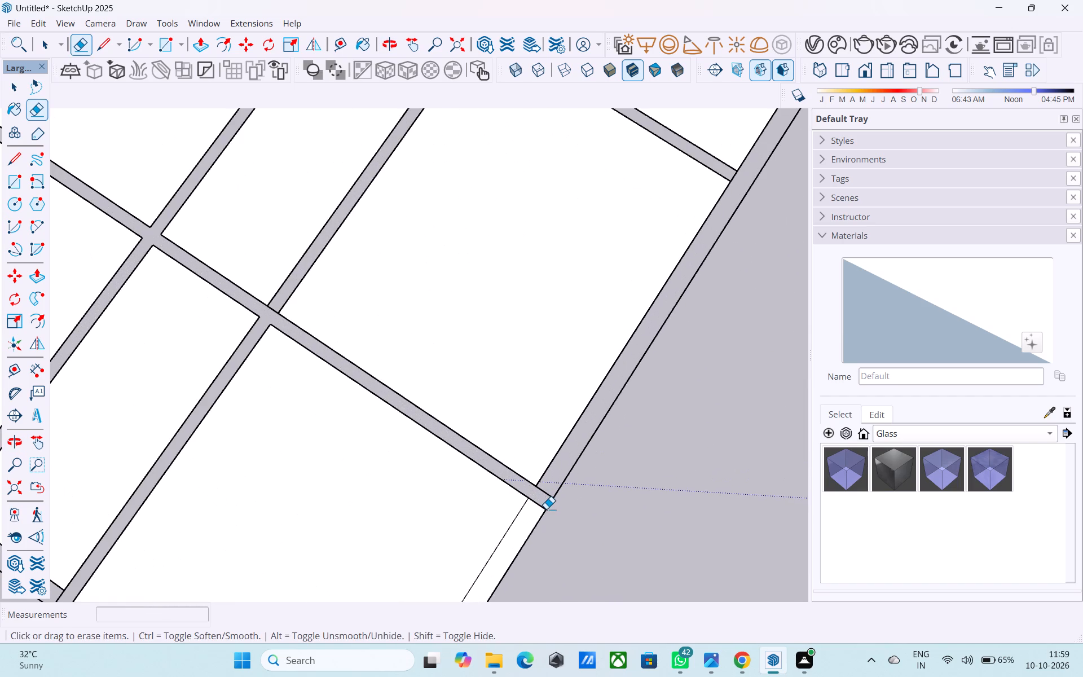
click(540, 505)
click(550, 493)
Erase the short edge where the first 12' partition meets the outer wall.
scroll(532, 521, down, 5)
scroll(683, 316, up, 3)
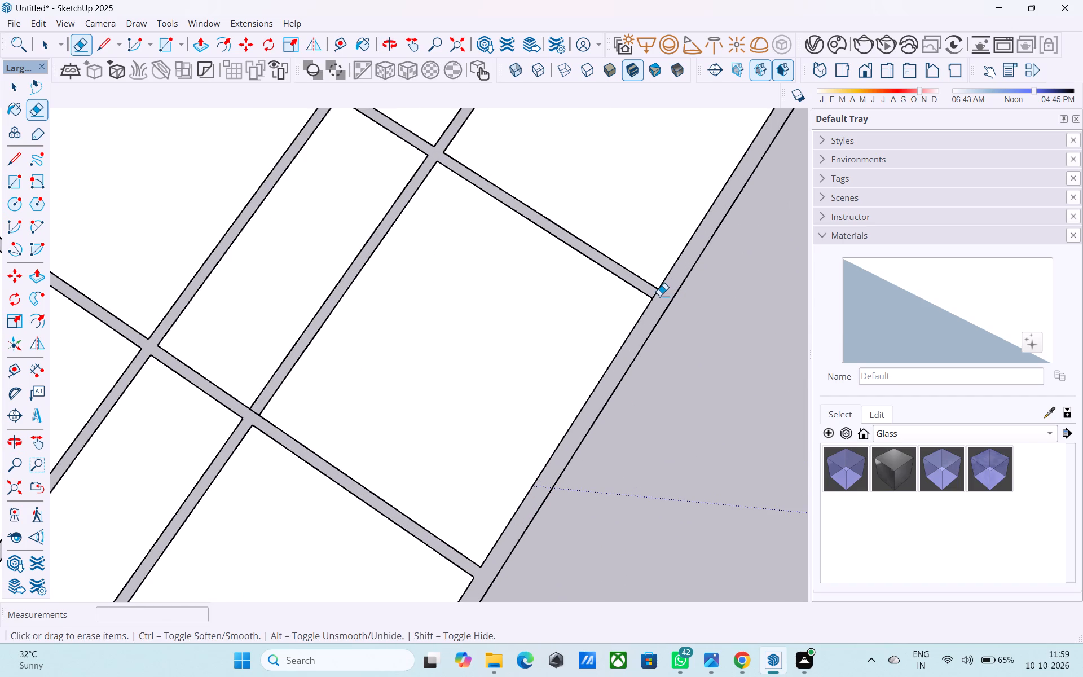
click(659, 296)
click(658, 296)
Erase the strip-side stub edge of the strip's long wall where it crosses the end outer wall.
scroll(611, 370, down, 6)
scroll(663, 332, down, 5)
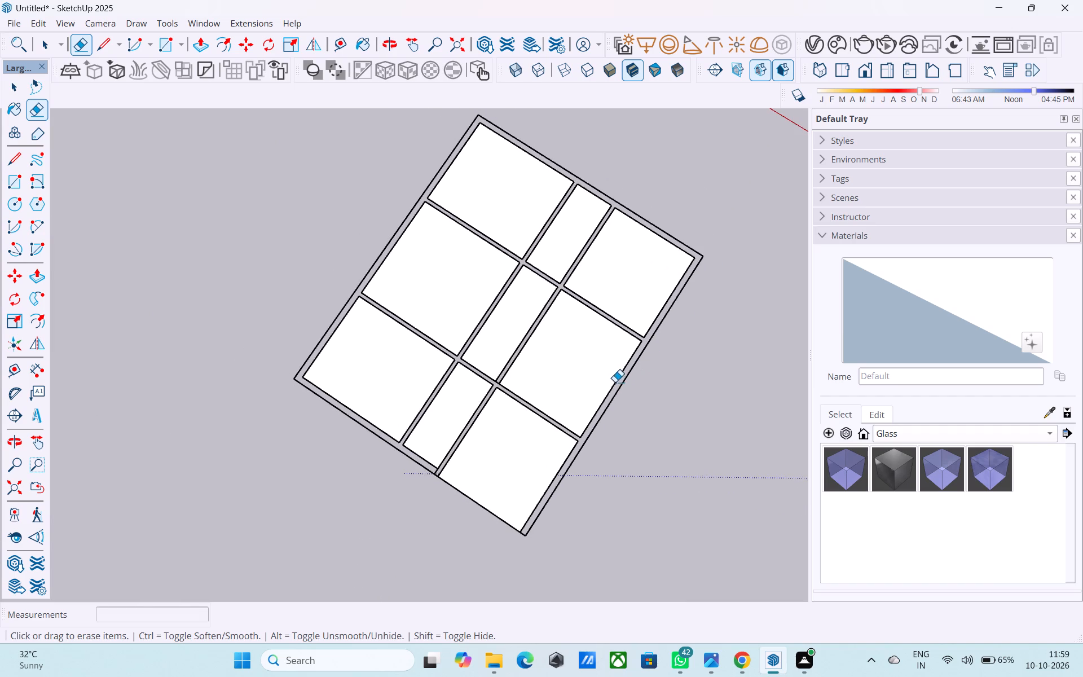
middle_drag(583, 408, 621, 318)
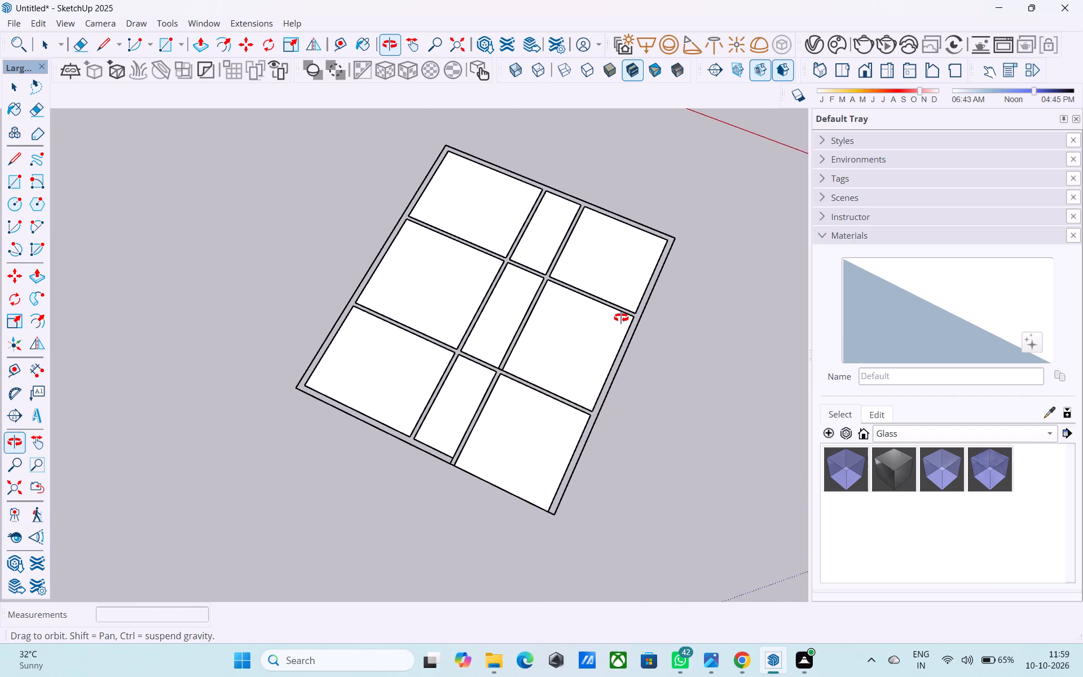
middle_drag(621, 318, 620, 309)
middle_drag(532, 399, 552, 391)
scroll(438, 469, up, 10)
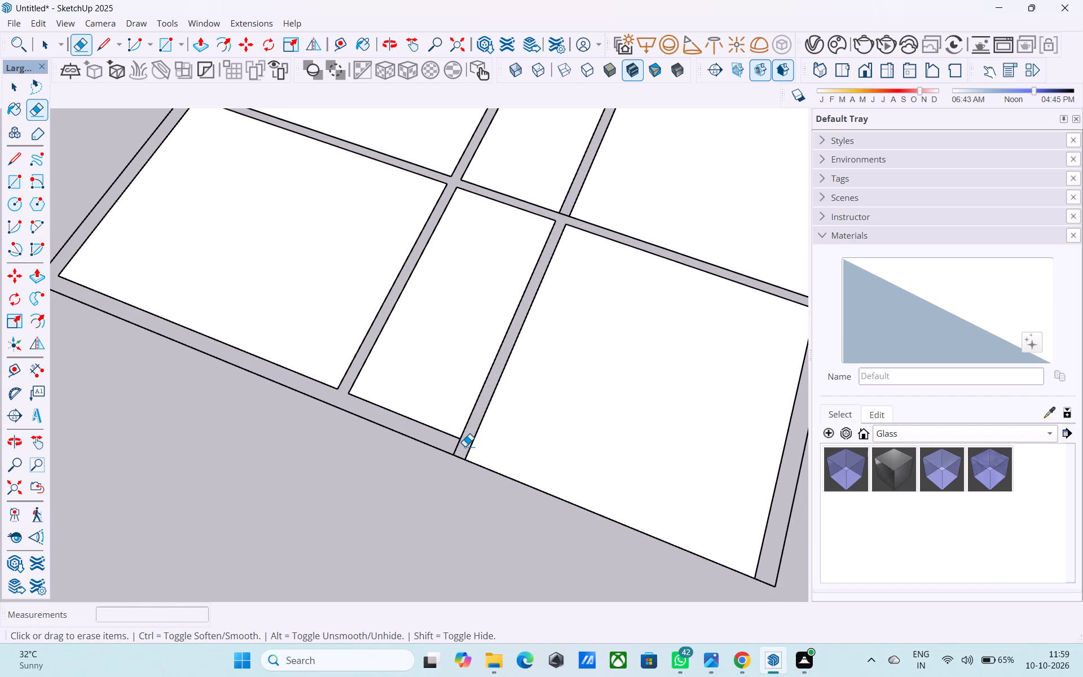
click(461, 447)
drag(461, 447, 453, 446)
click(453, 446)
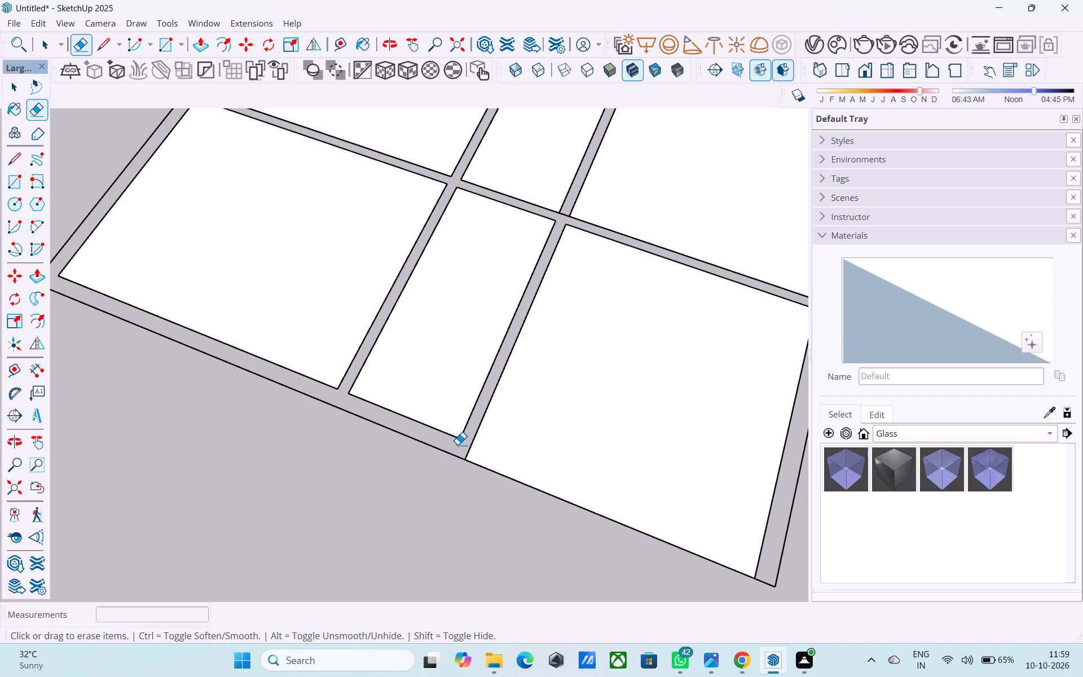
Draw a 12' line along the red axis from the strip's inner corner to the side wall, continuing the end outer wall's inner face.
key(l)
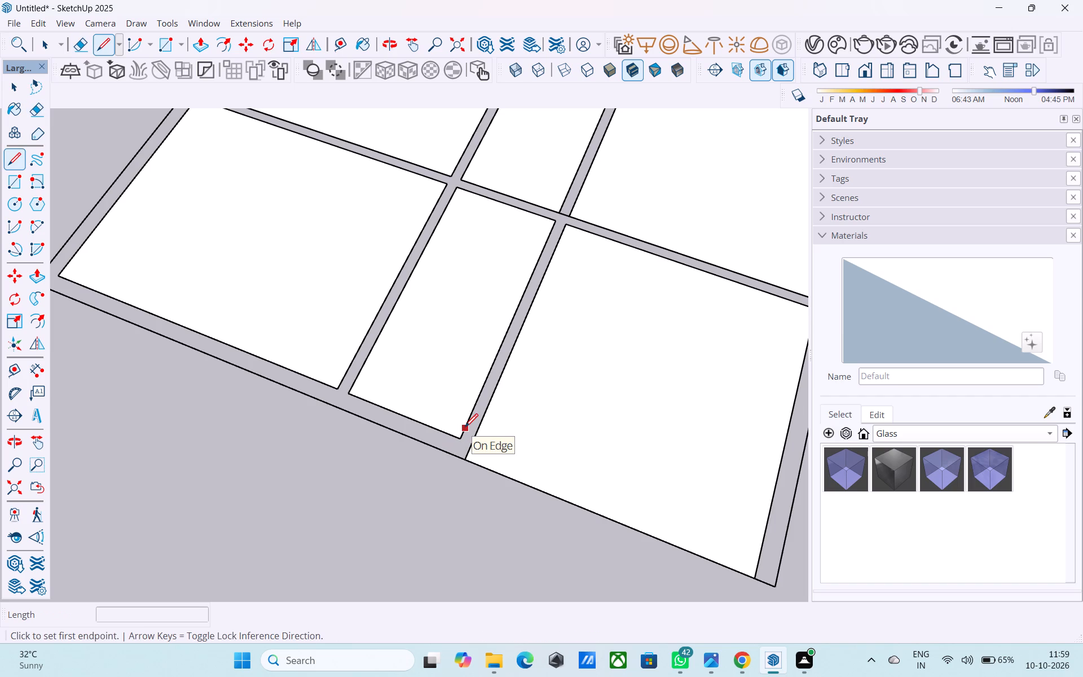
click(463, 432)
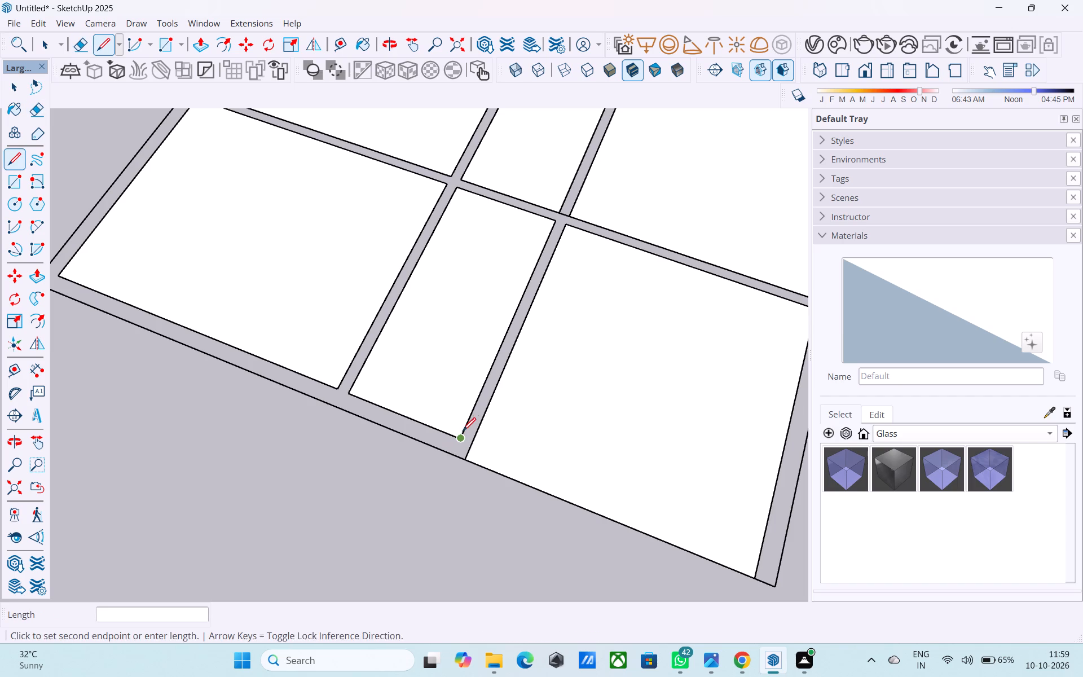
click(755, 557)
Erase the leftover short edges inside the end outer wall at the plan's corner and at the strip wall's end.
key(e)
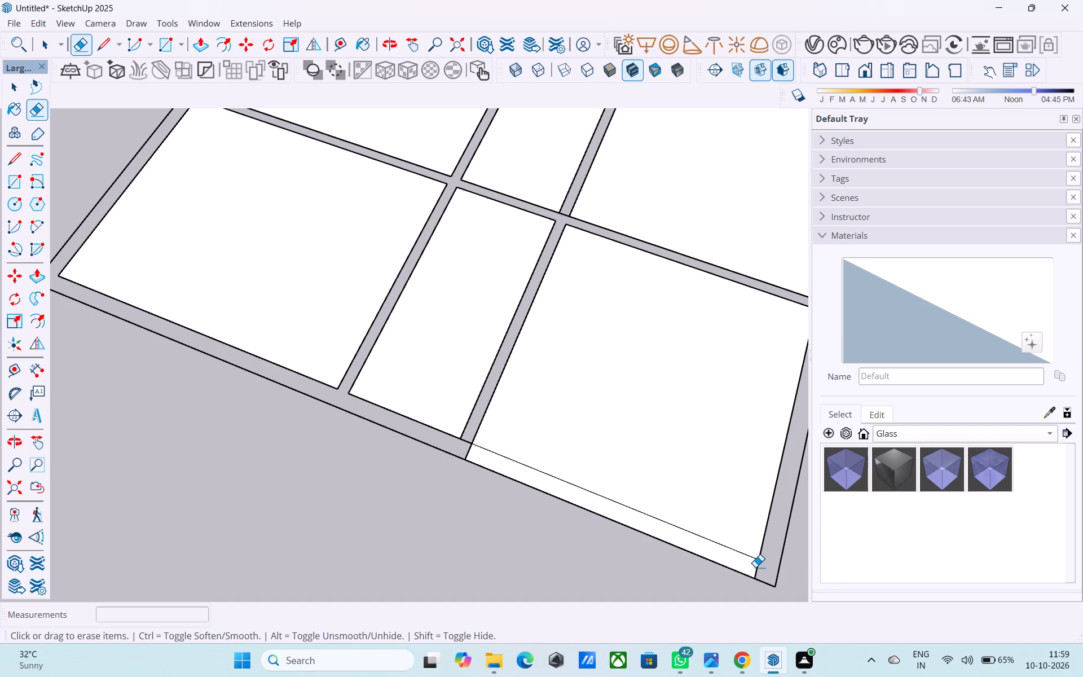
click(755, 567)
click(756, 568)
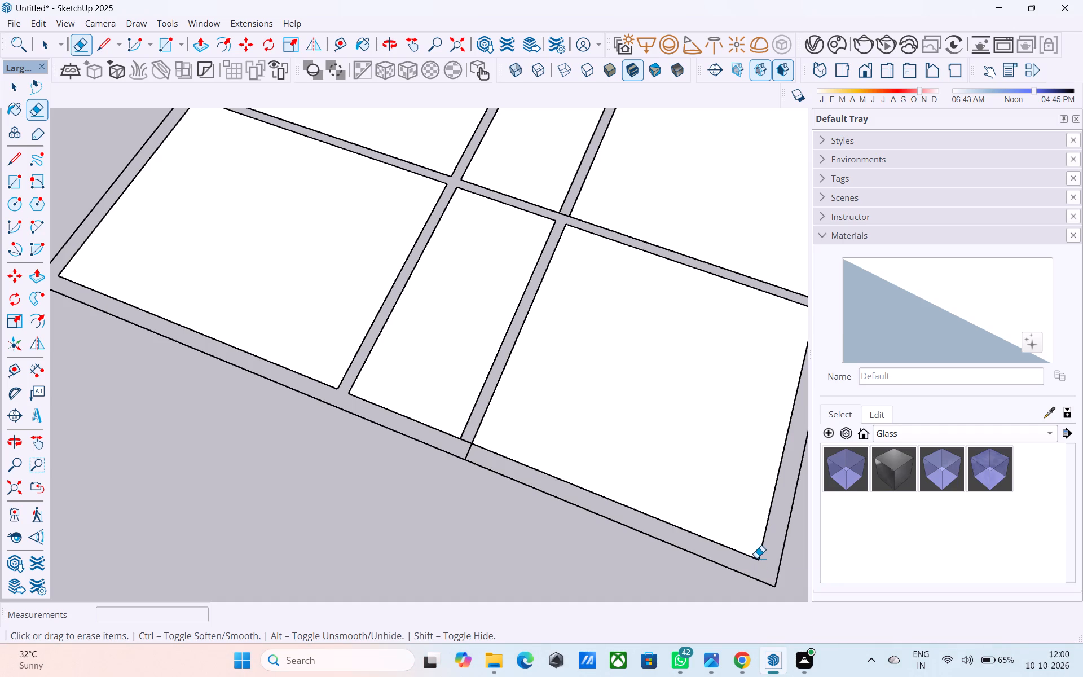
click(469, 450)
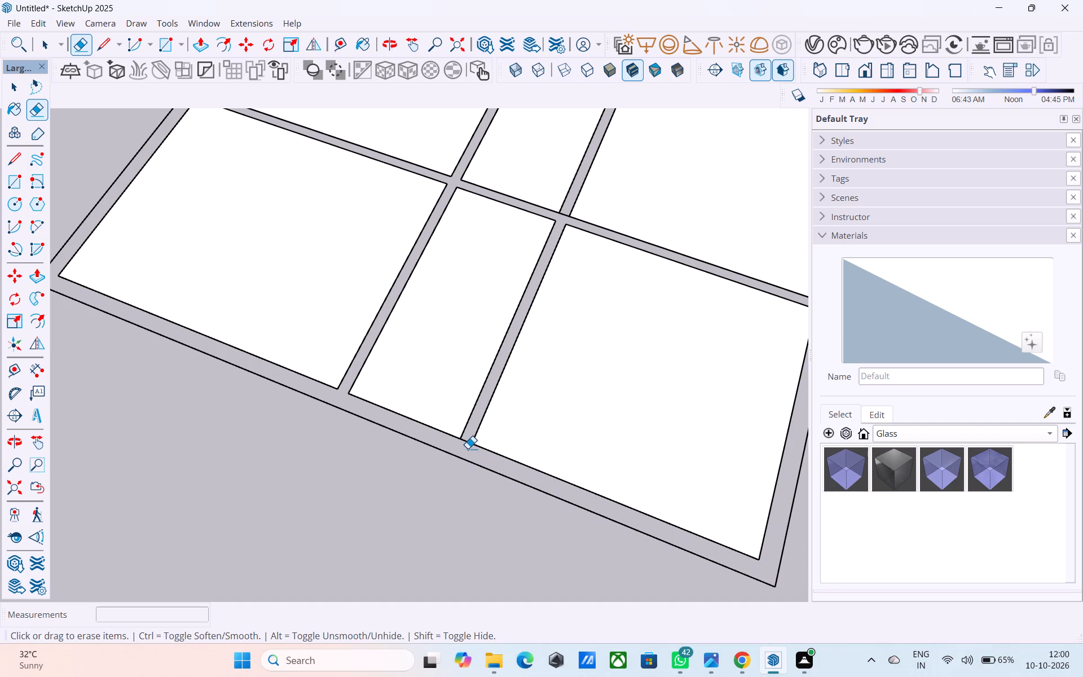
scroll(468, 442, up, 5)
click(468, 441)
scroll(483, 468, down, 4)
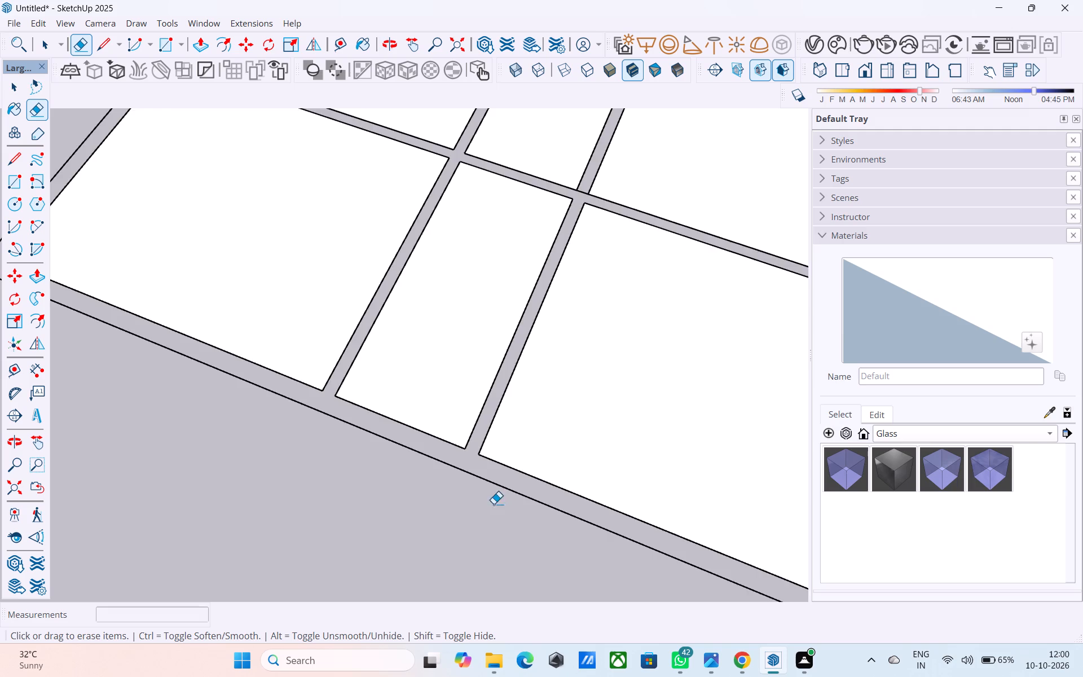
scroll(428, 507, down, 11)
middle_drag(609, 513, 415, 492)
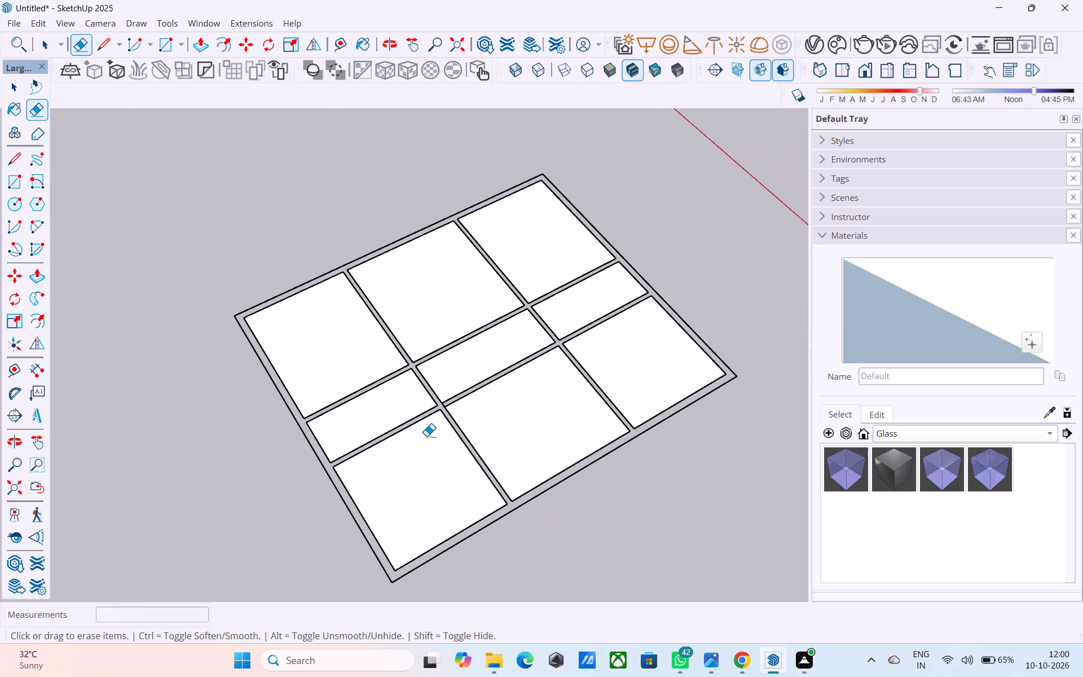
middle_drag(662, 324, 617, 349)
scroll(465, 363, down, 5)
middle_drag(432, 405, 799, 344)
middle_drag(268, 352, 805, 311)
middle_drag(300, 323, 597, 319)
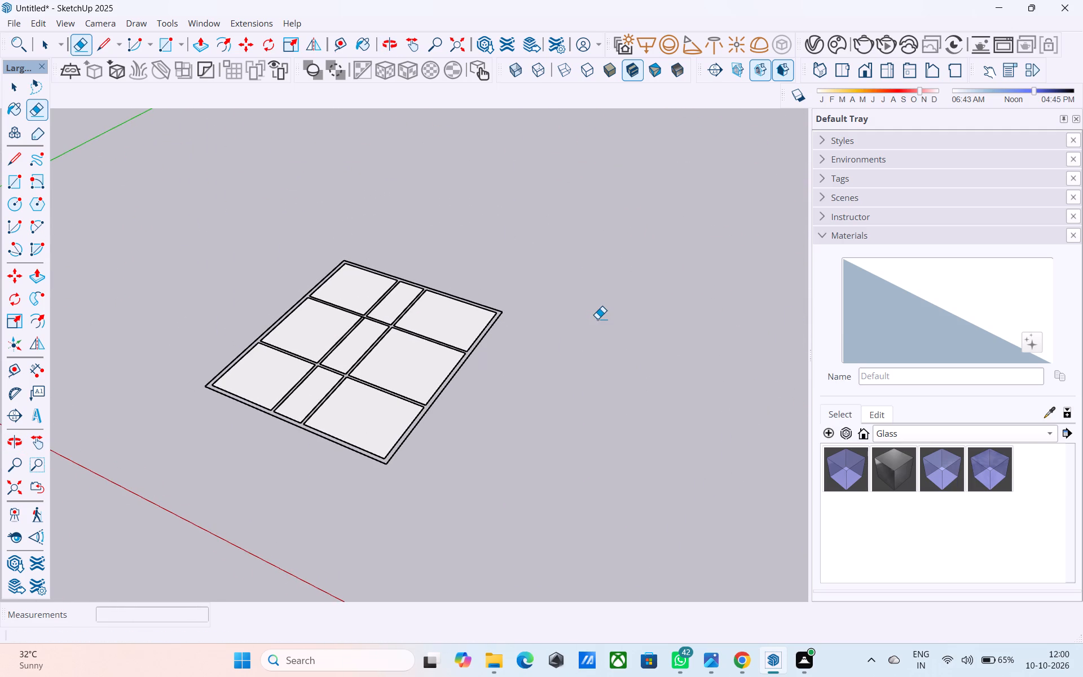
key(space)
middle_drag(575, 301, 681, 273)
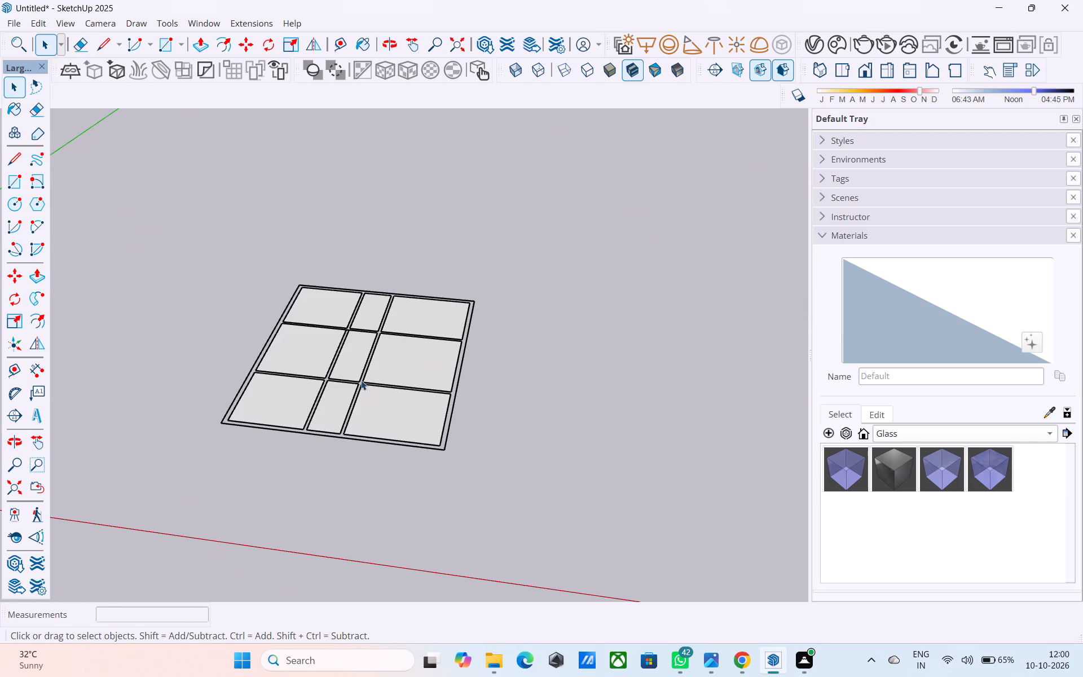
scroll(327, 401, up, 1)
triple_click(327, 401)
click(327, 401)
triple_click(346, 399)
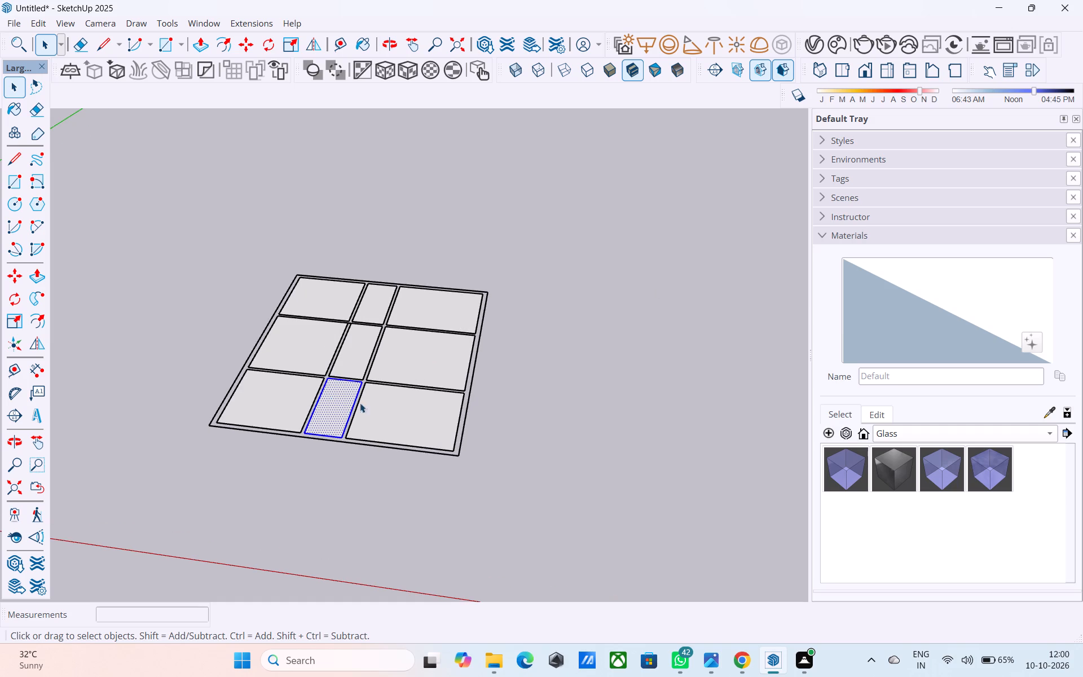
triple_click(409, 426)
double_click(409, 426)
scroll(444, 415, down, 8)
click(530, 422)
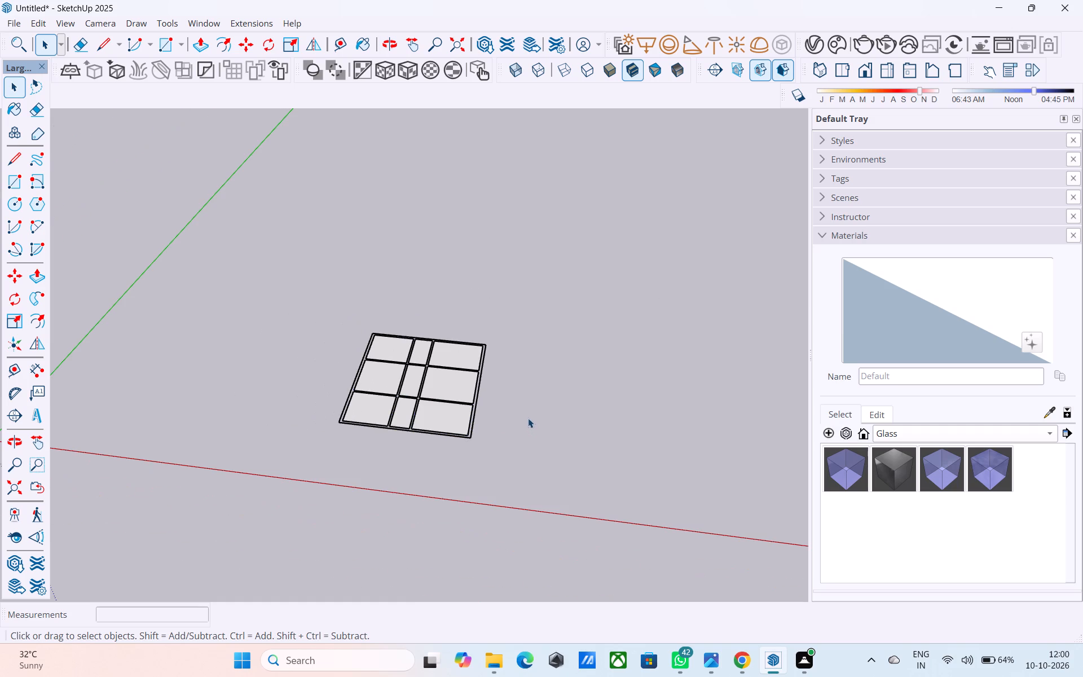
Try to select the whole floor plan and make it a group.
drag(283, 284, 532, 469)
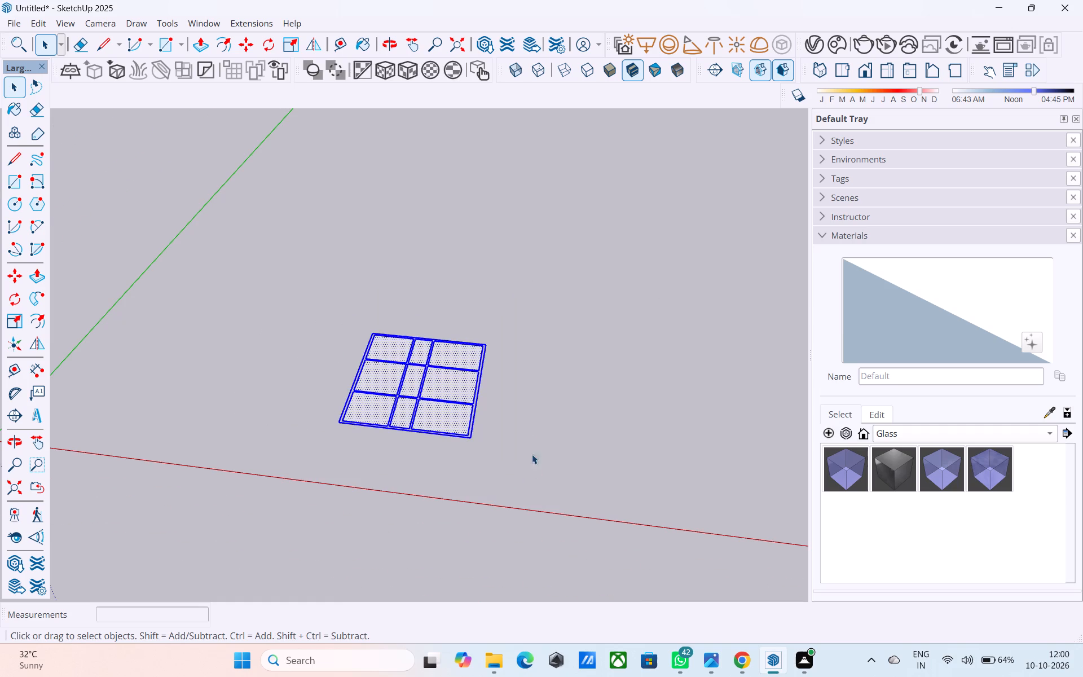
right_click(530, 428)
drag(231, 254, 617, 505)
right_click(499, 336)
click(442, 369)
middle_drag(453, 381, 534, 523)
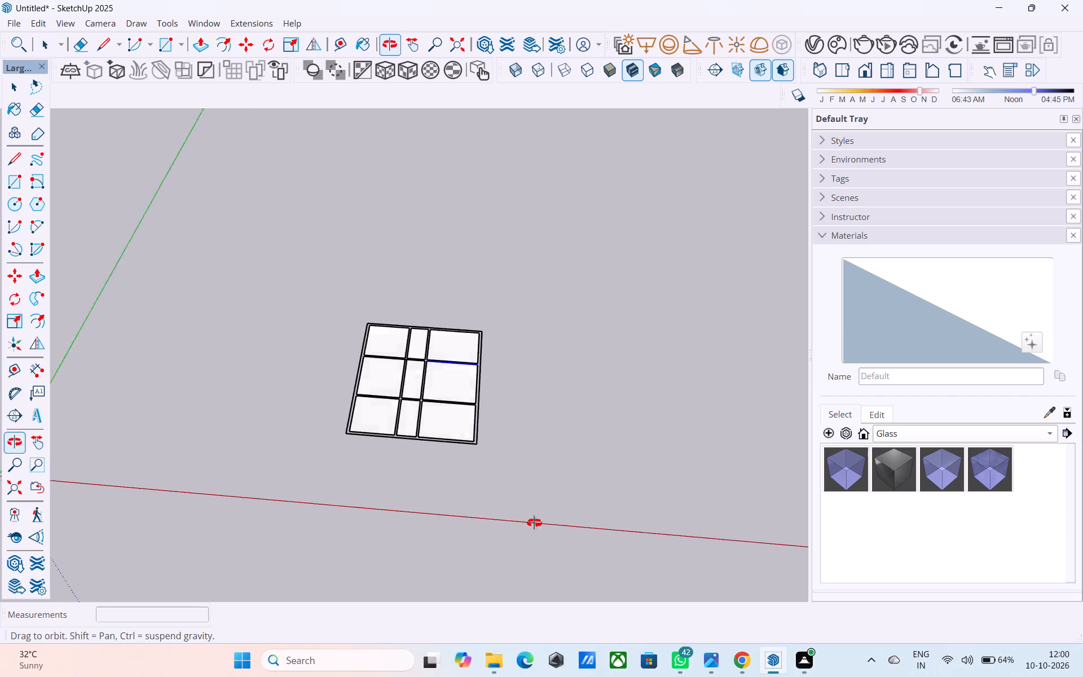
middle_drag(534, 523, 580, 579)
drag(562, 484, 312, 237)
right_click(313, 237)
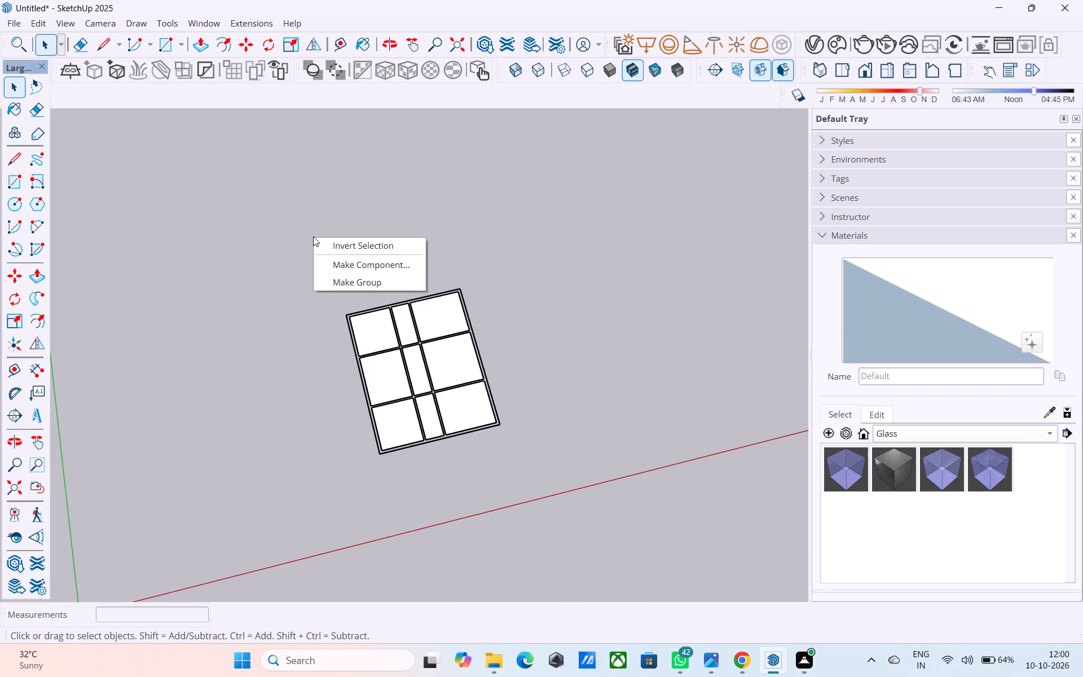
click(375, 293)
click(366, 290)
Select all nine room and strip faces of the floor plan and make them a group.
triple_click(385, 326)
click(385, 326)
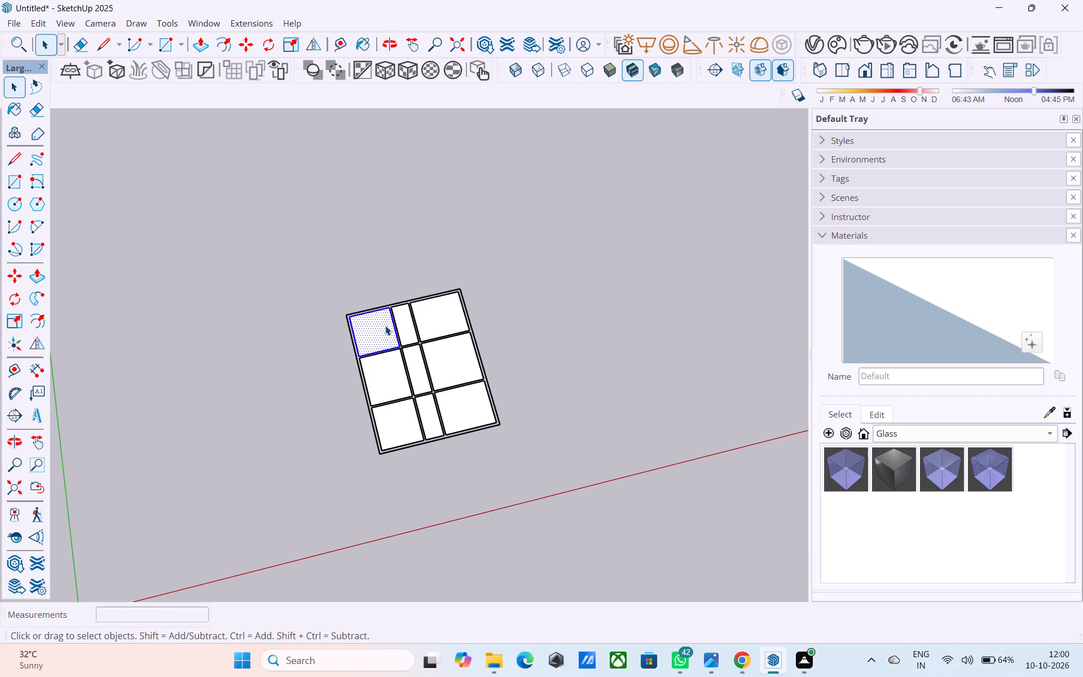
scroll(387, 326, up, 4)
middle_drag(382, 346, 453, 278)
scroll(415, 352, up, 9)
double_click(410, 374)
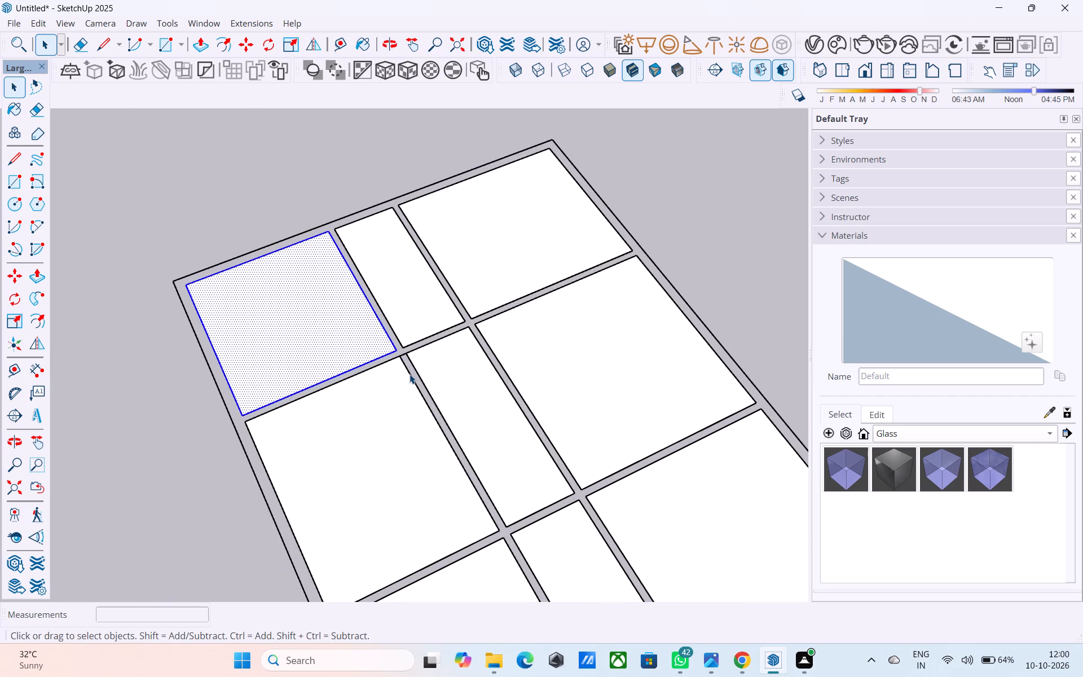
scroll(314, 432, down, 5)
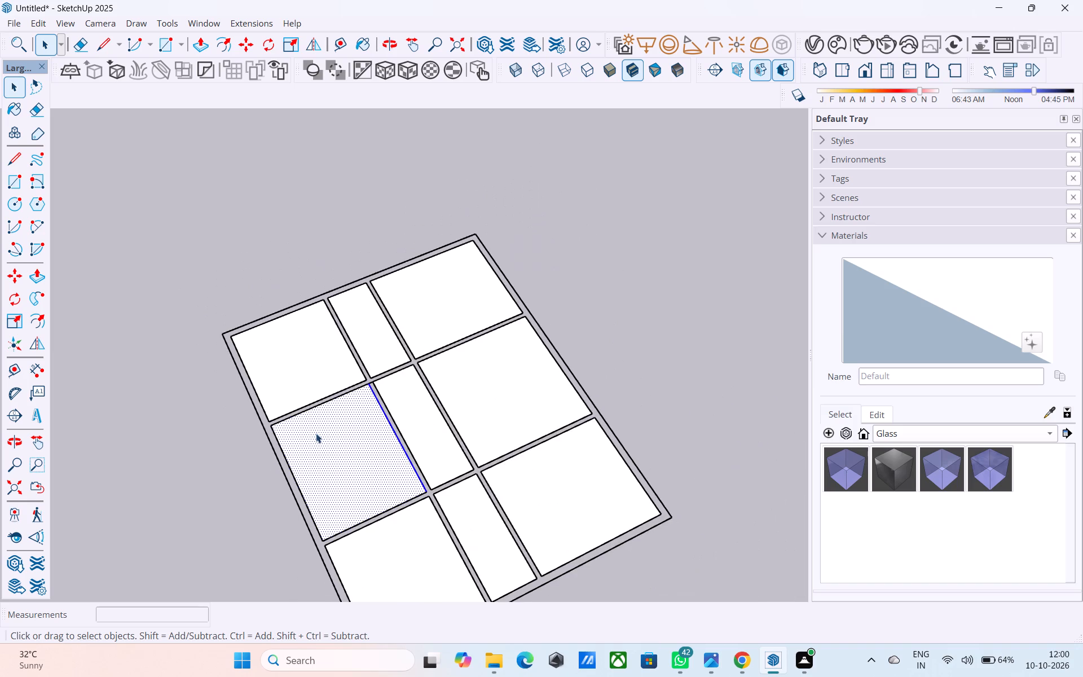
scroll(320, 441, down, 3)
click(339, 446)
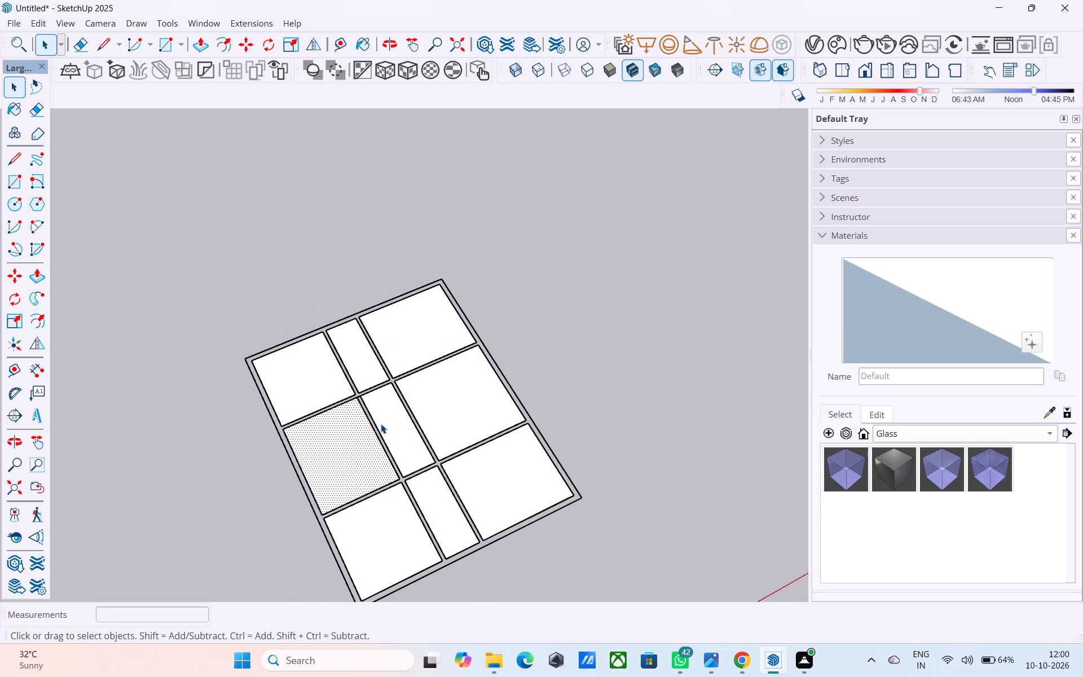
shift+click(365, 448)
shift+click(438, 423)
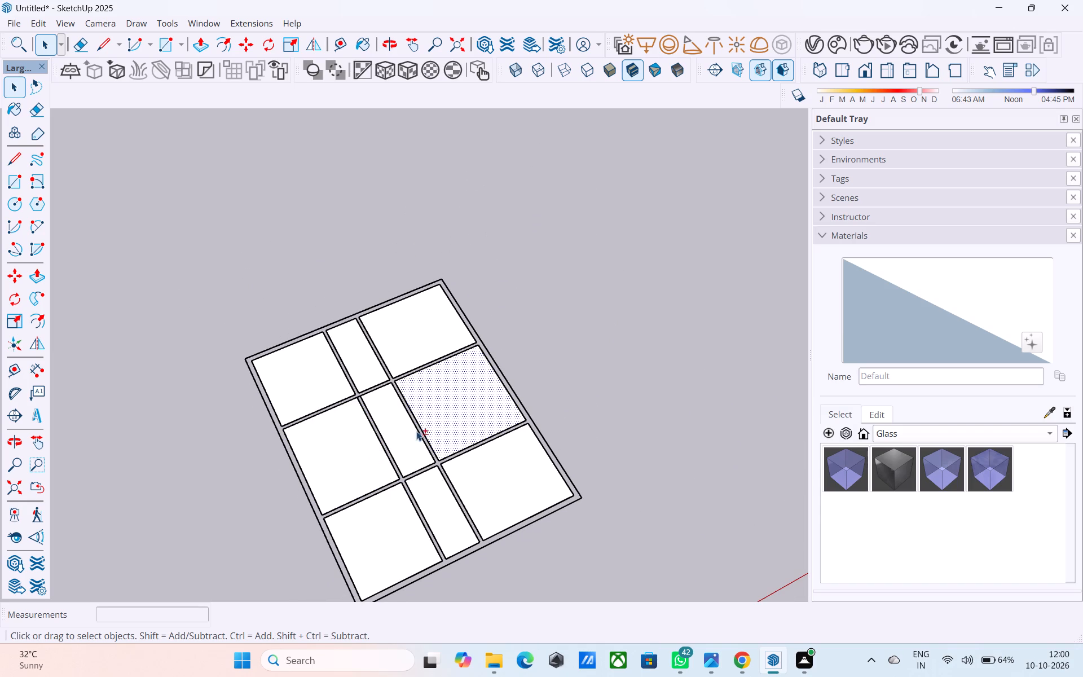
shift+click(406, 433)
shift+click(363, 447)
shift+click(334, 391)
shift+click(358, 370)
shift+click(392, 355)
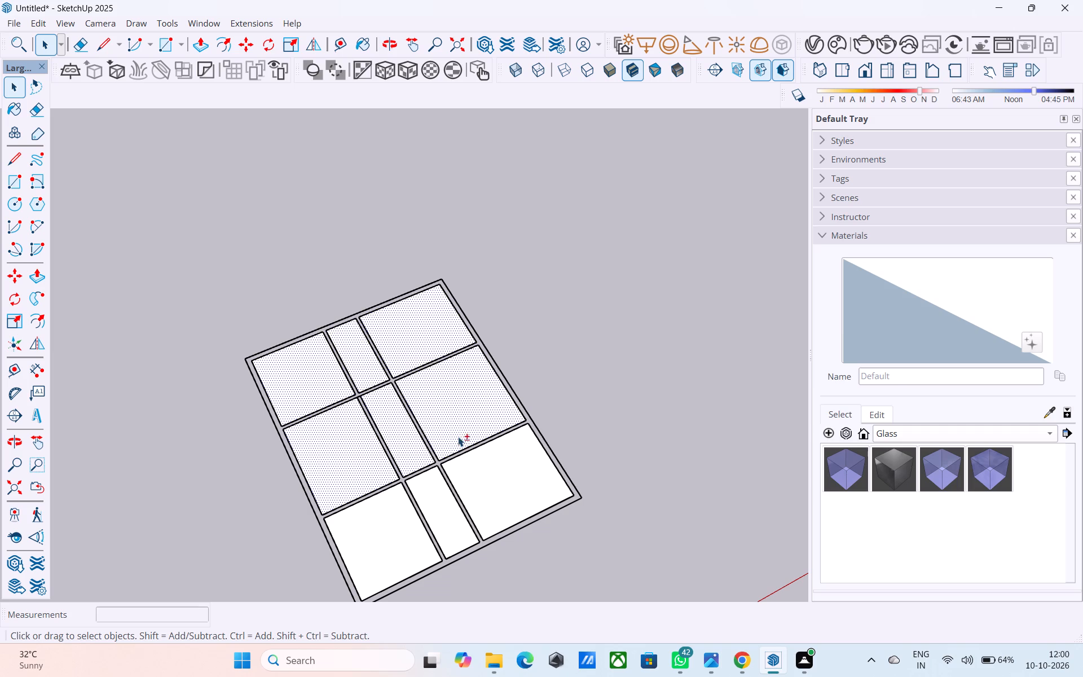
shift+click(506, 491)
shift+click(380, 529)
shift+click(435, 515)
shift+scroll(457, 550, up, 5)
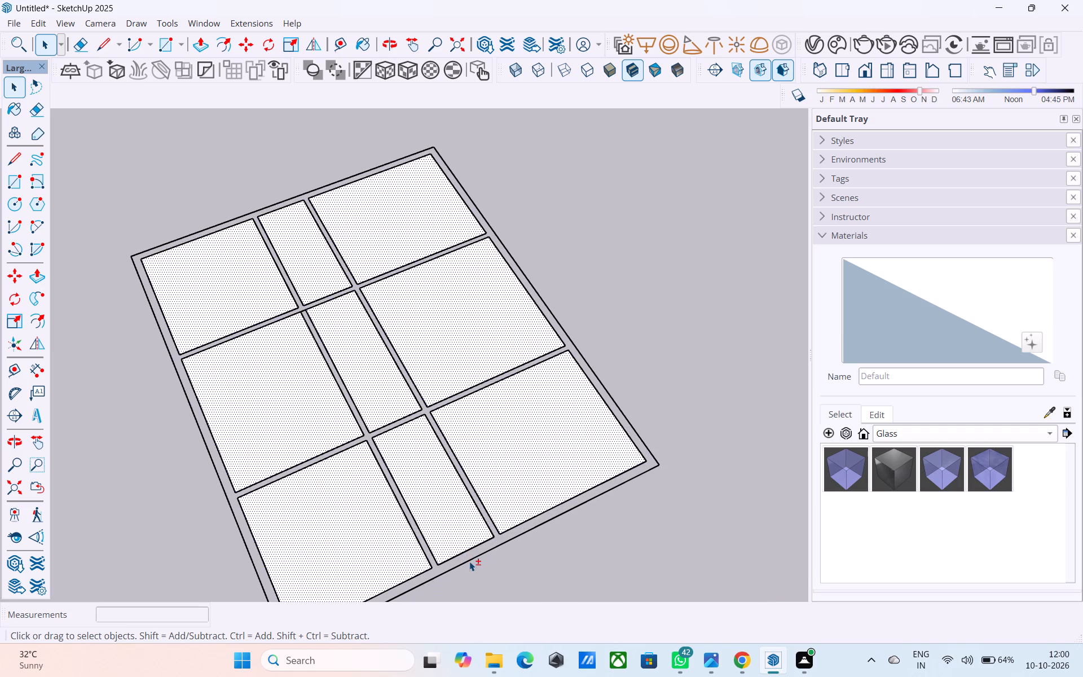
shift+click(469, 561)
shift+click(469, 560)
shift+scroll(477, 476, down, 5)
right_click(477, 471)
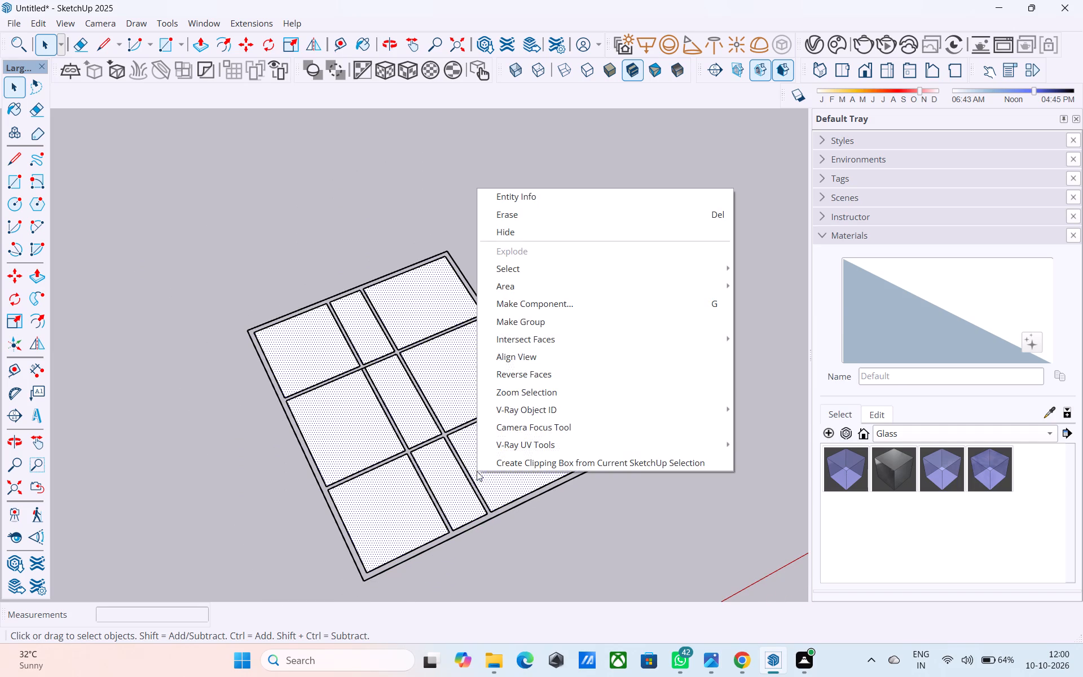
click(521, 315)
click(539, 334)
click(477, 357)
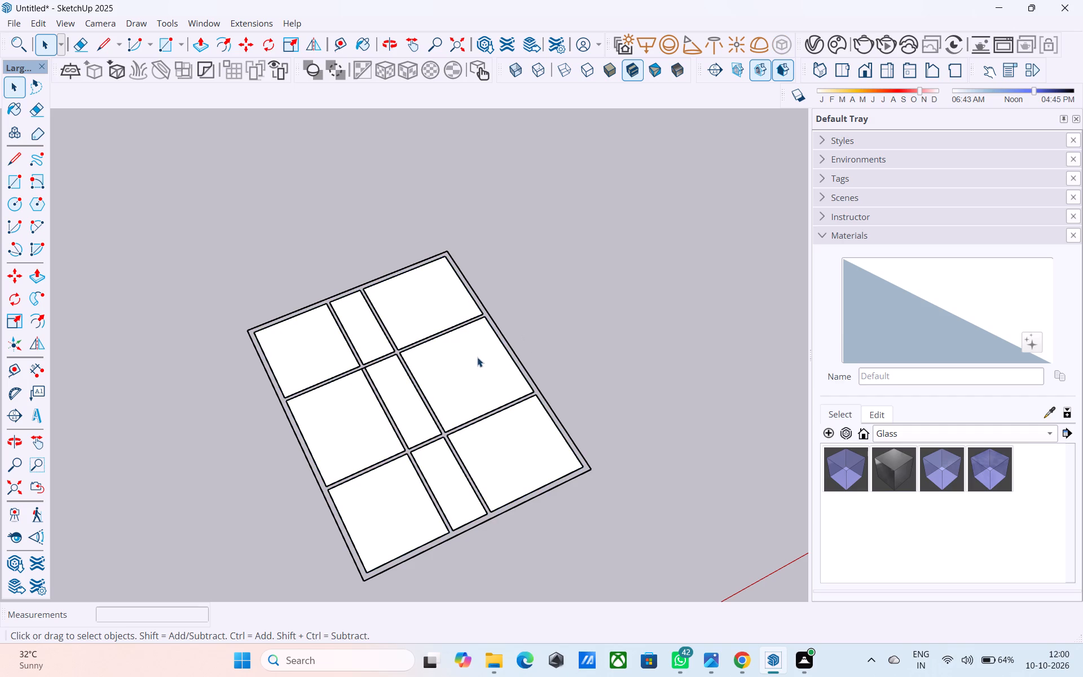
Draw a 9" by 39'9" rectangle along the long outer wall, from the plan's outer corner to the far inner corner.
middle_drag(445, 365, 262, 353)
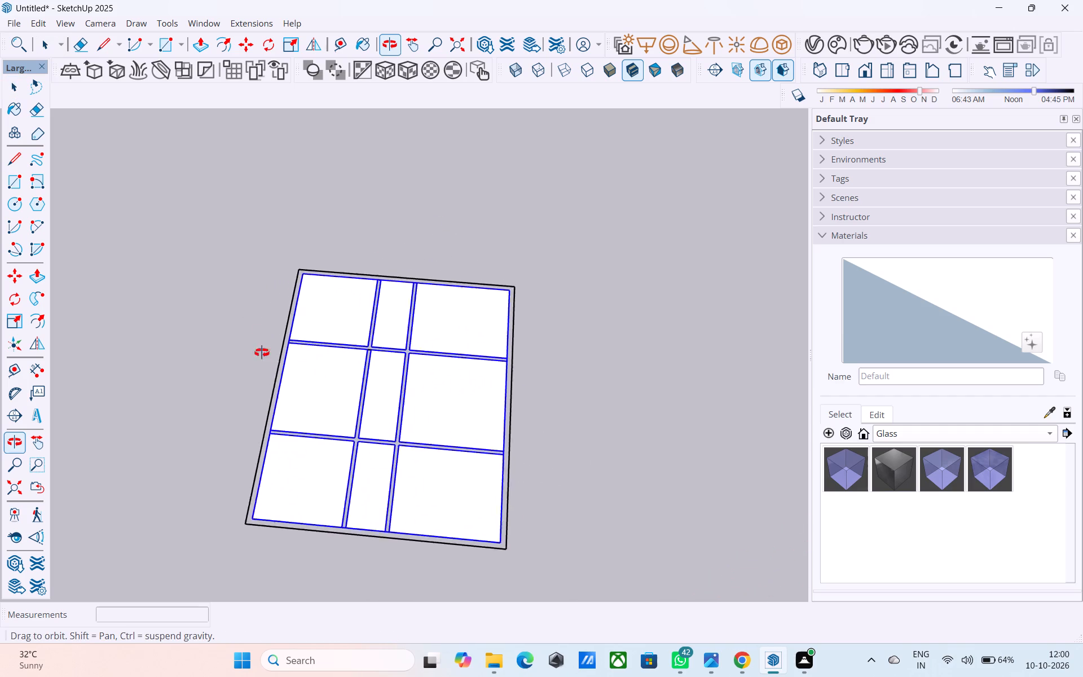
middle_drag(262, 353, 310, 402)
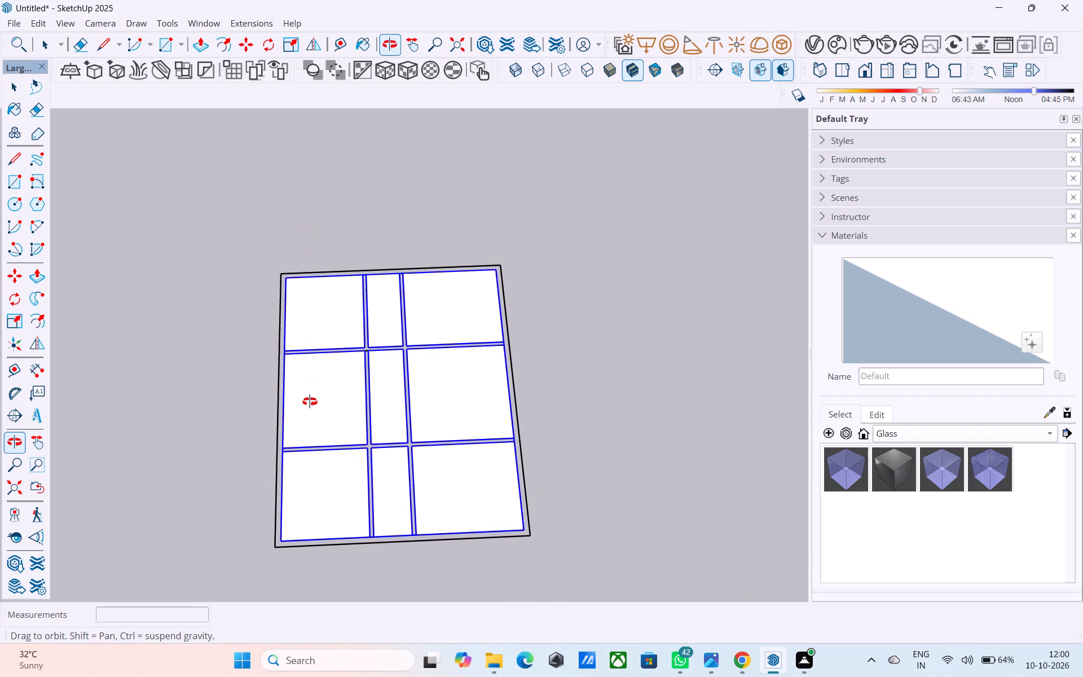
middle_drag(310, 402, 379, 328)
middle_drag(341, 355, 303, 393)
scroll(291, 399, up, 6)
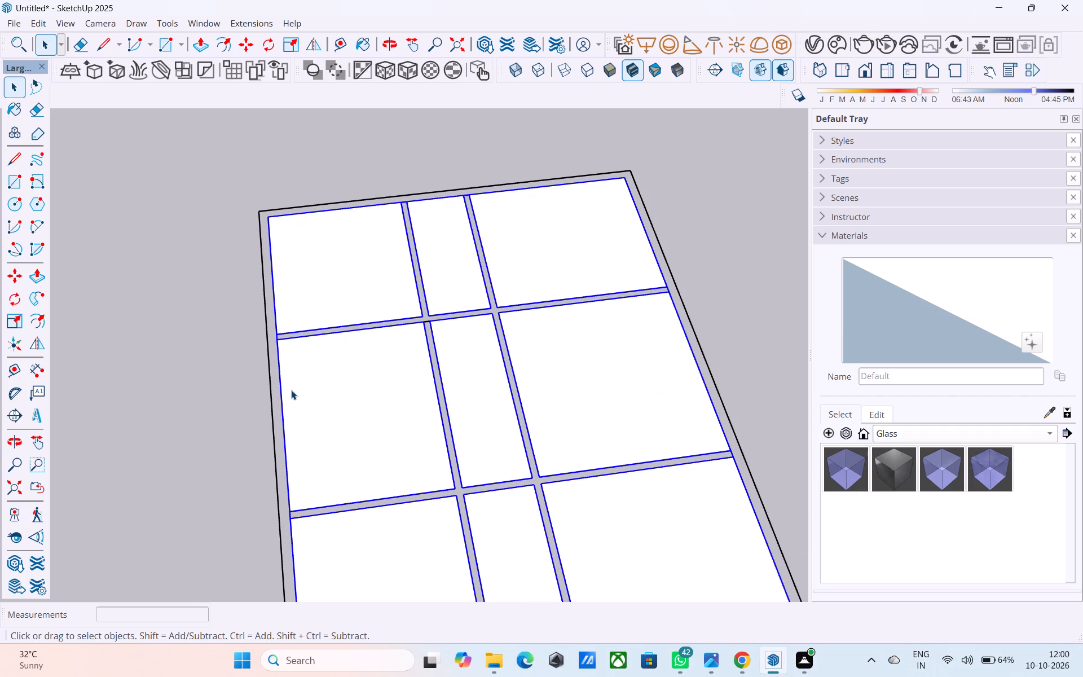
key(r)
click(263, 216)
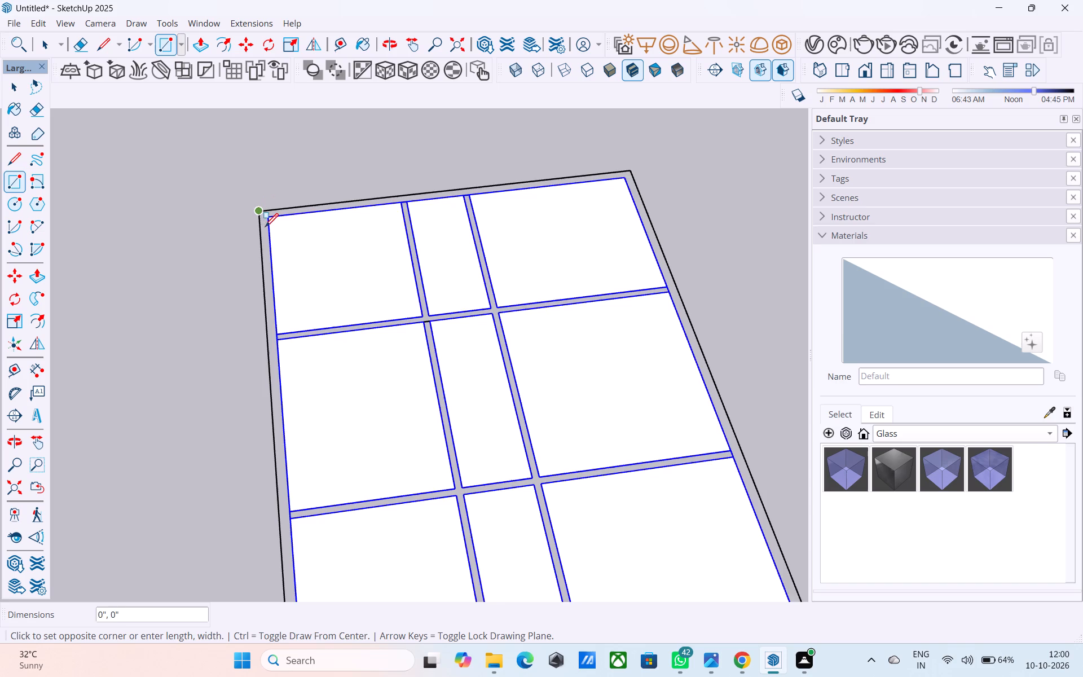
scroll(280, 288, down, 9)
scroll(282, 442, up, 12)
click(301, 467)
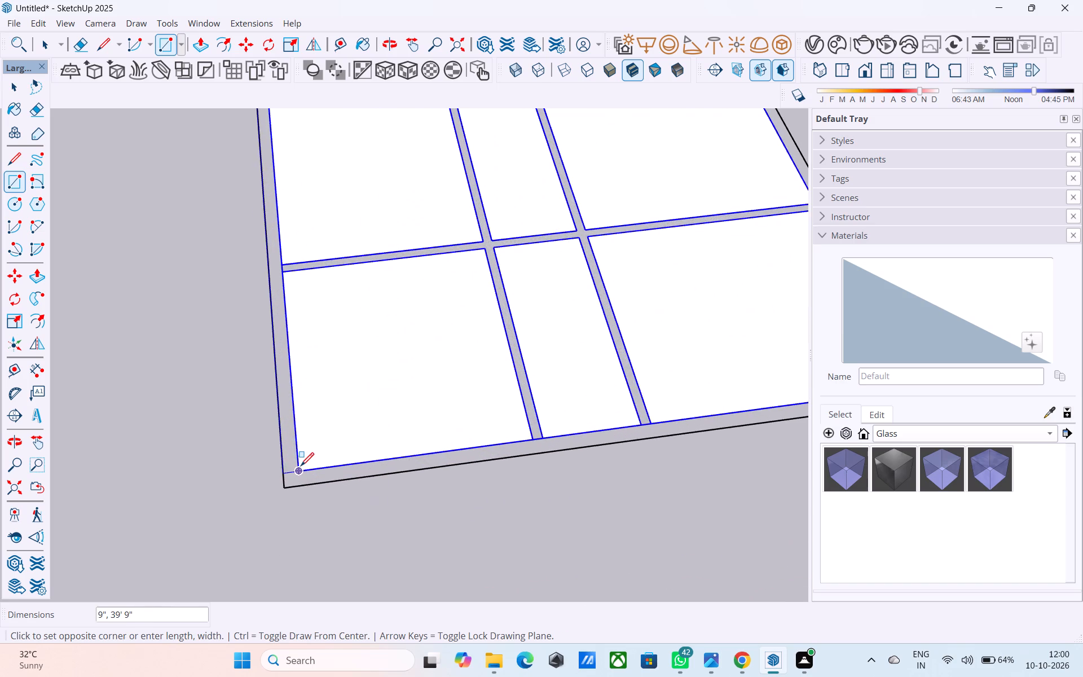
scroll(300, 473, down, 6)
key(space)
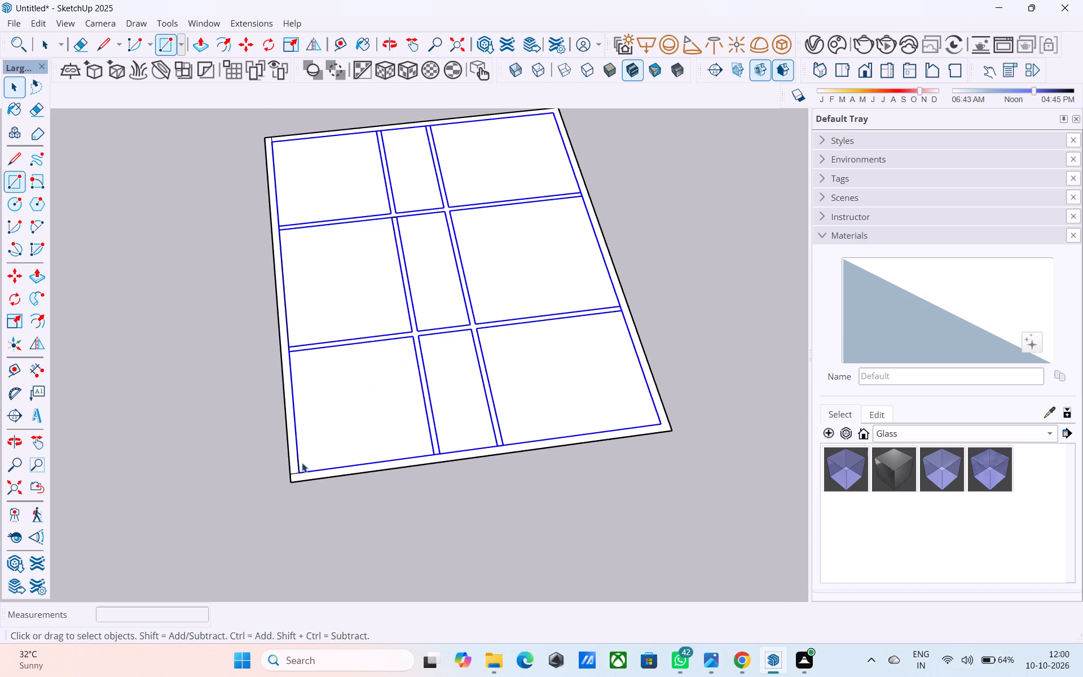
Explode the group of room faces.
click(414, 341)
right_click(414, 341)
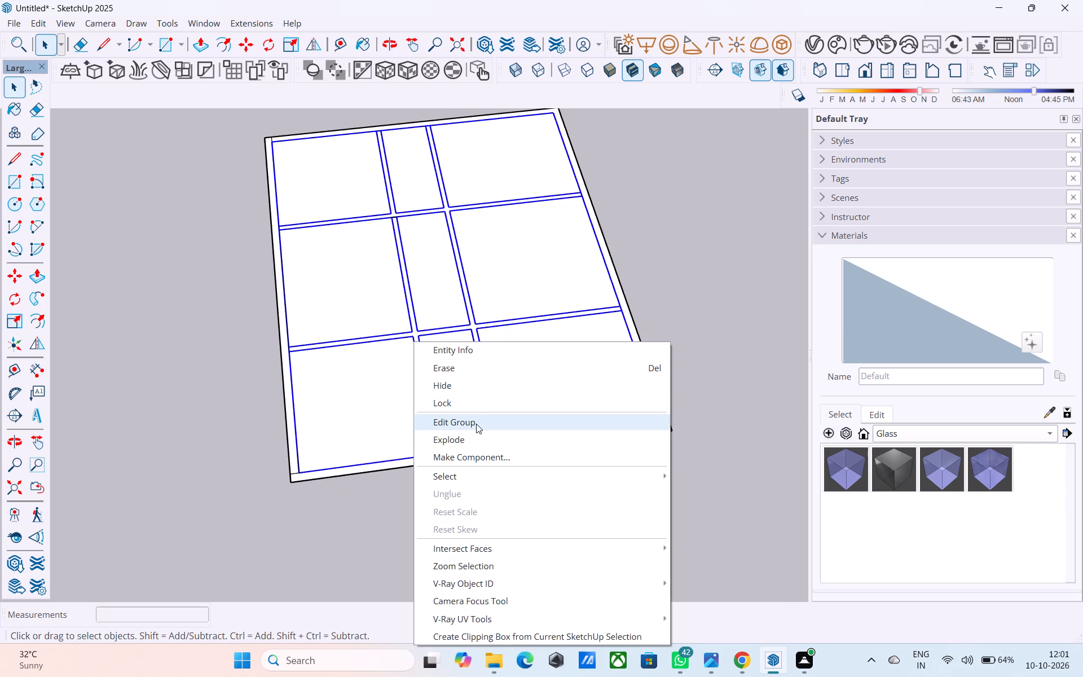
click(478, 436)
Select the whole connected floor plan, including rooms and walls, and make it a group.
double_click(365, 420)
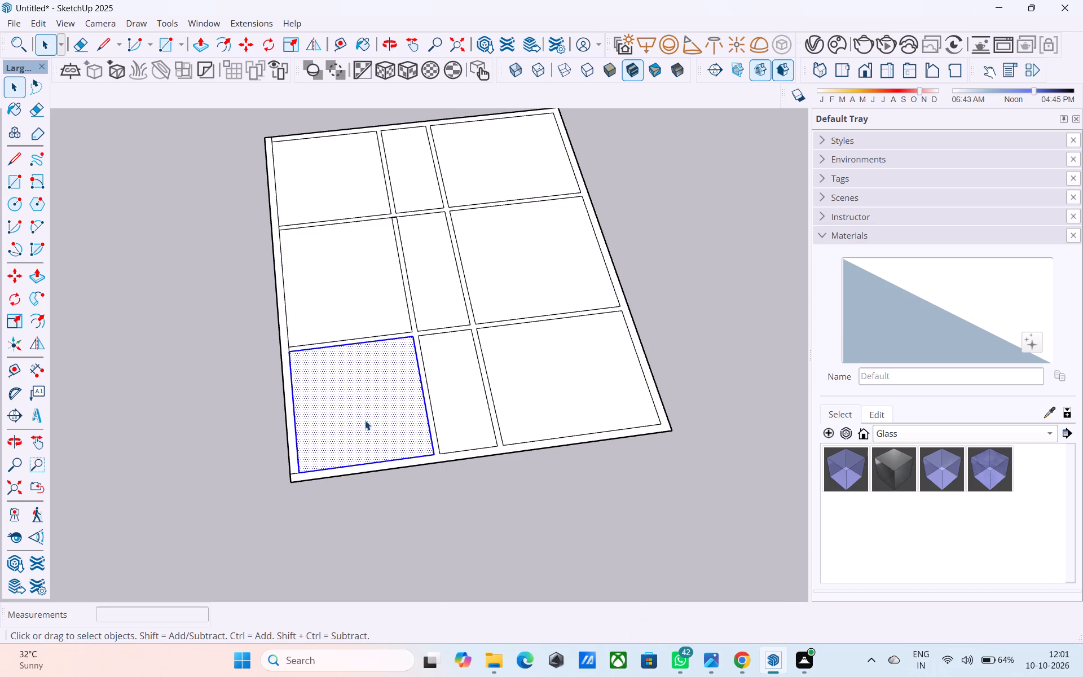
double_click(365, 420)
right_click(363, 416)
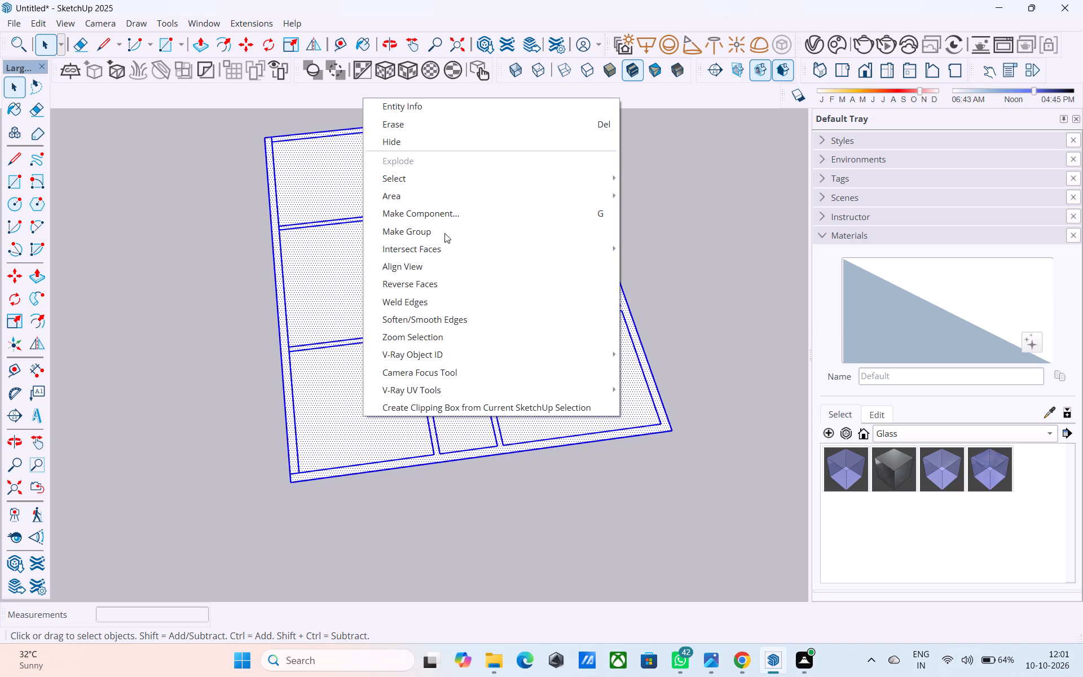
click(447, 235)
scroll(216, 248, down, 5)
click(529, 220)
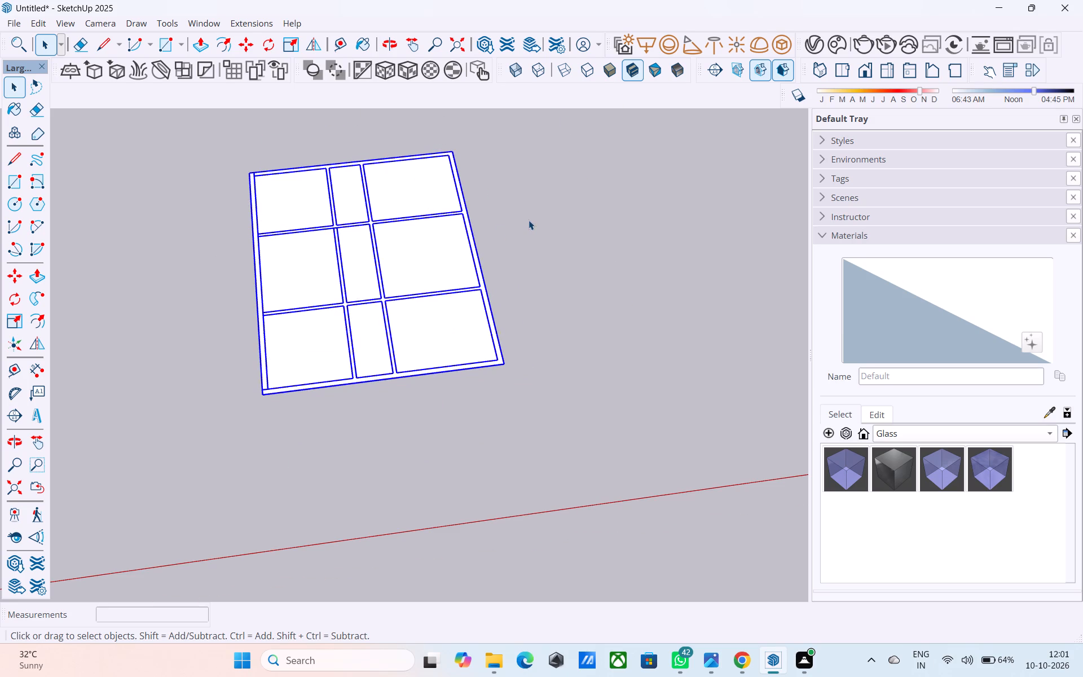
Examine the grouped floor plan from several angles and its placement relative to the model axes.
middle_drag(333, 278, 326, 359)
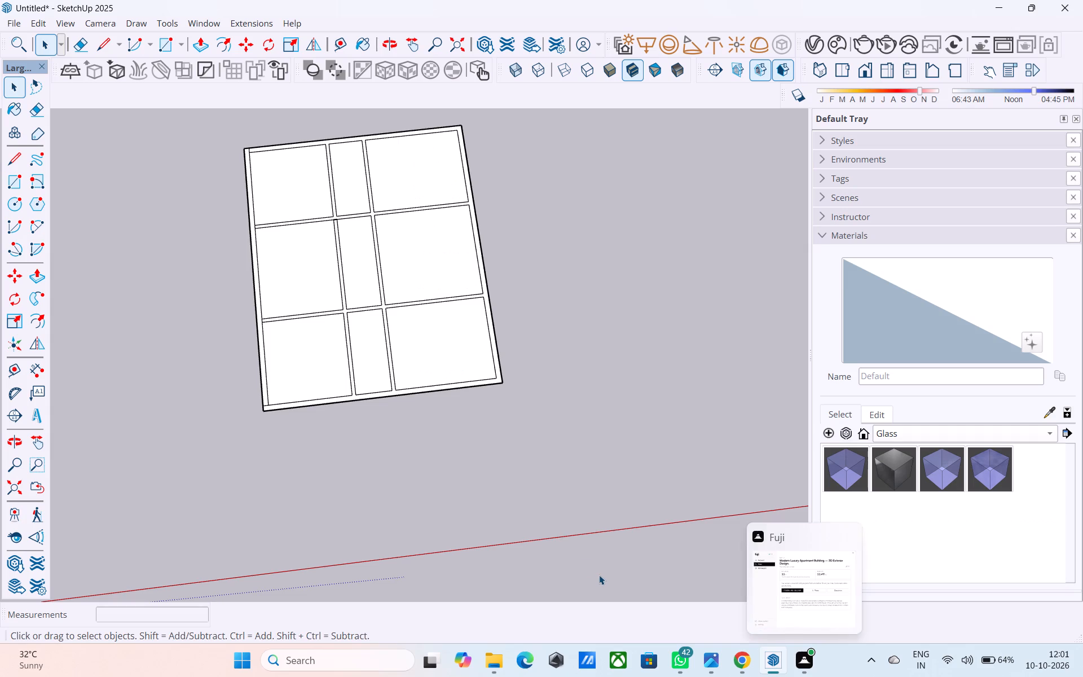
middle_drag(515, 395, 393, 471)
scroll(427, 520, down, 5)
middle_drag(420, 524, 710, 347)
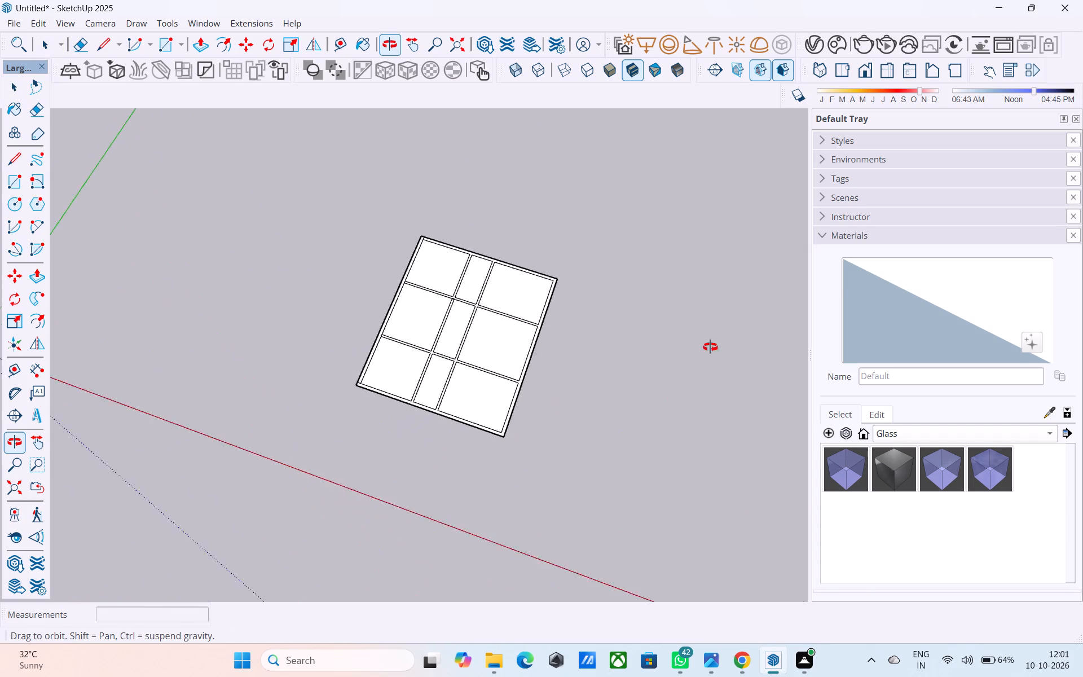
middle_drag(710, 347, 713, 332)
middle_drag(438, 412, 500, 406)
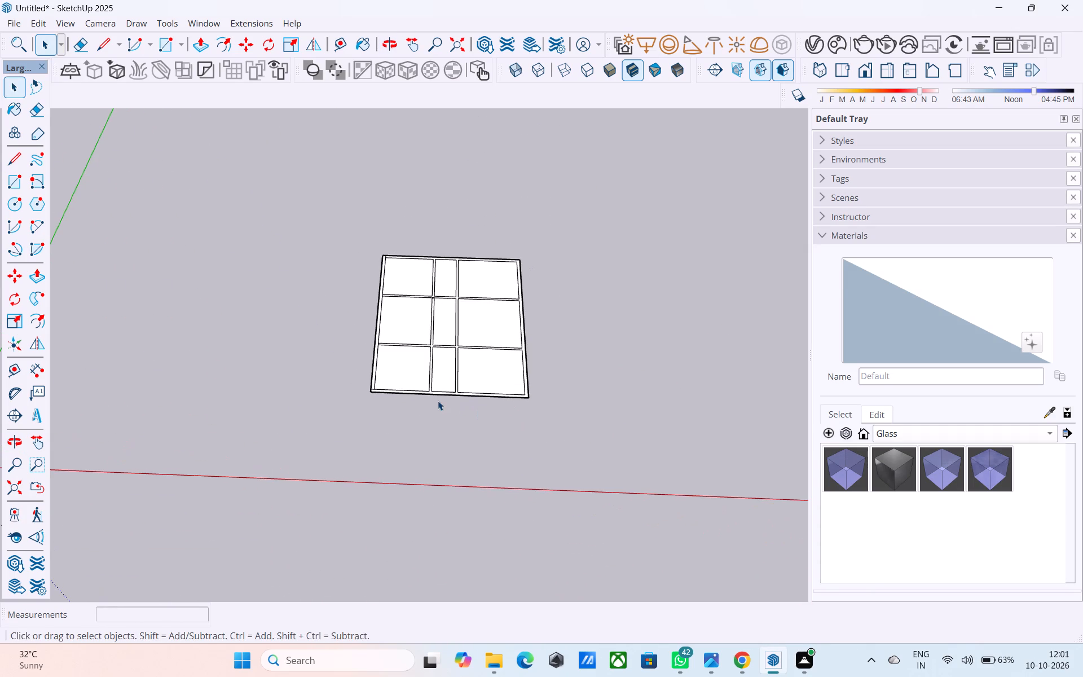
middle_drag(436, 401, 294, 325)
middle_drag(595, 442, 354, 397)
middle_drag(454, 431, 383, 415)
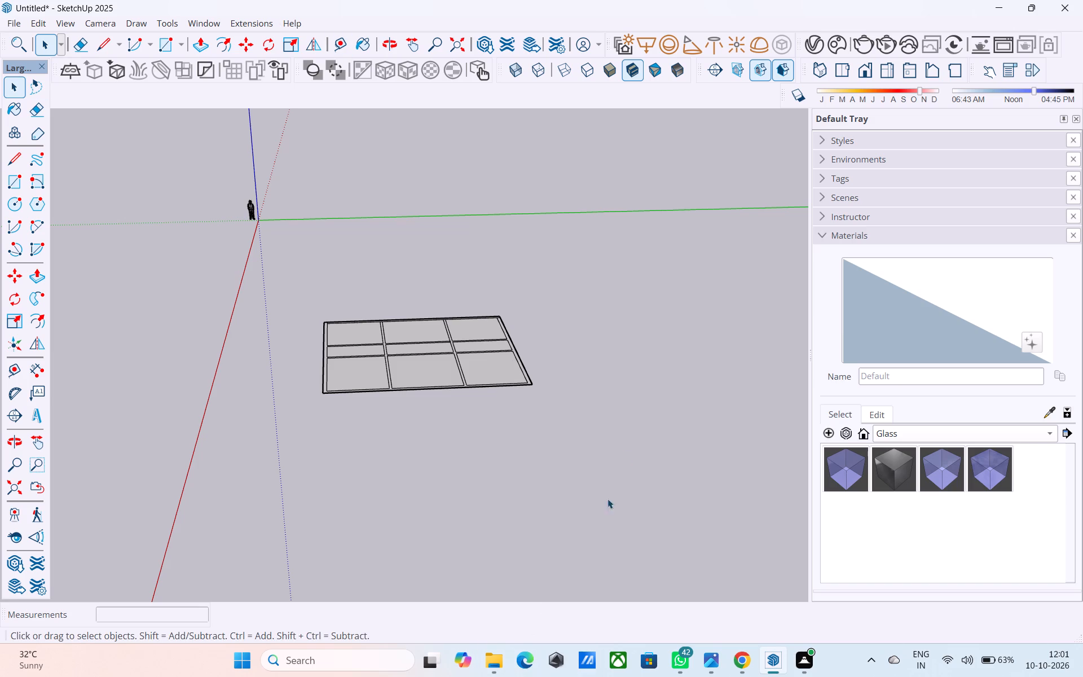
middle_drag(423, 422, 611, 496)
scroll(251, 352, down, 1)
middle_drag(251, 352, 437, 474)
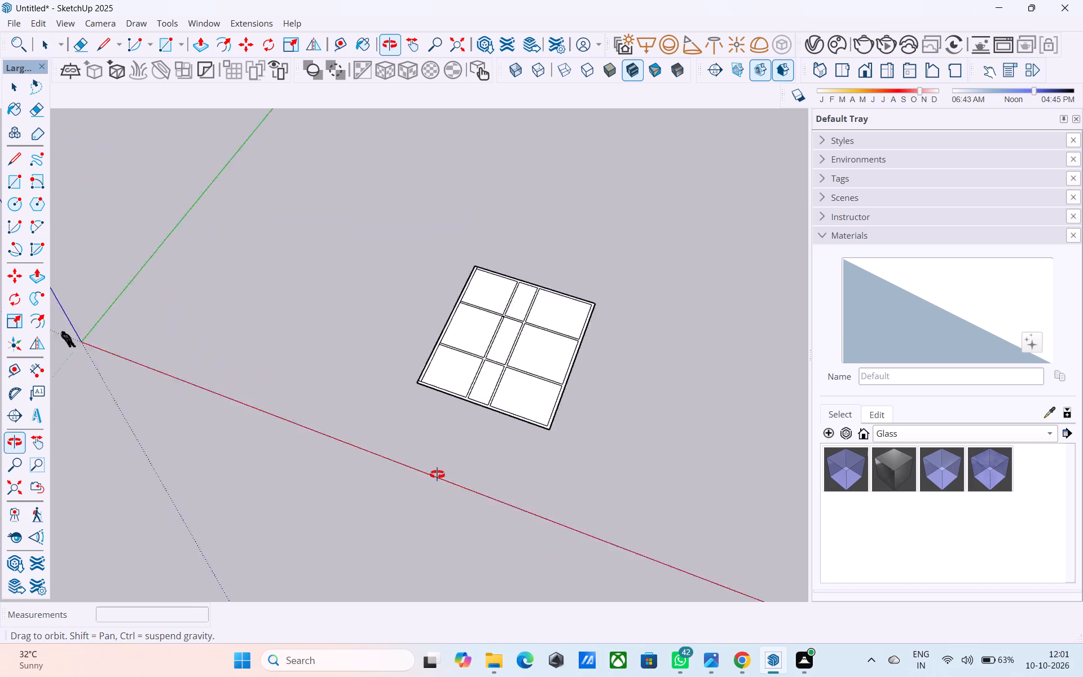
middle_drag(437, 474, 444, 474)
scroll(256, 414, down, 4)
middle_drag(405, 423, 65, 358)
middle_drag(574, 471, 504, 464)
scroll(490, 456, up, 2)
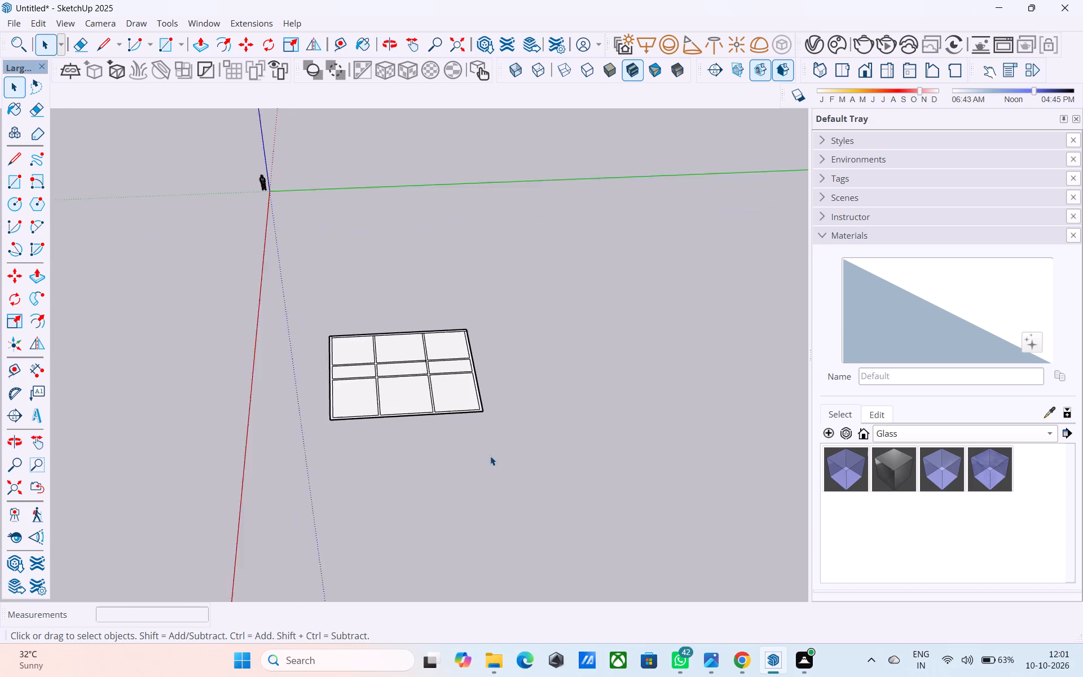
scroll(490, 456, up, 2)
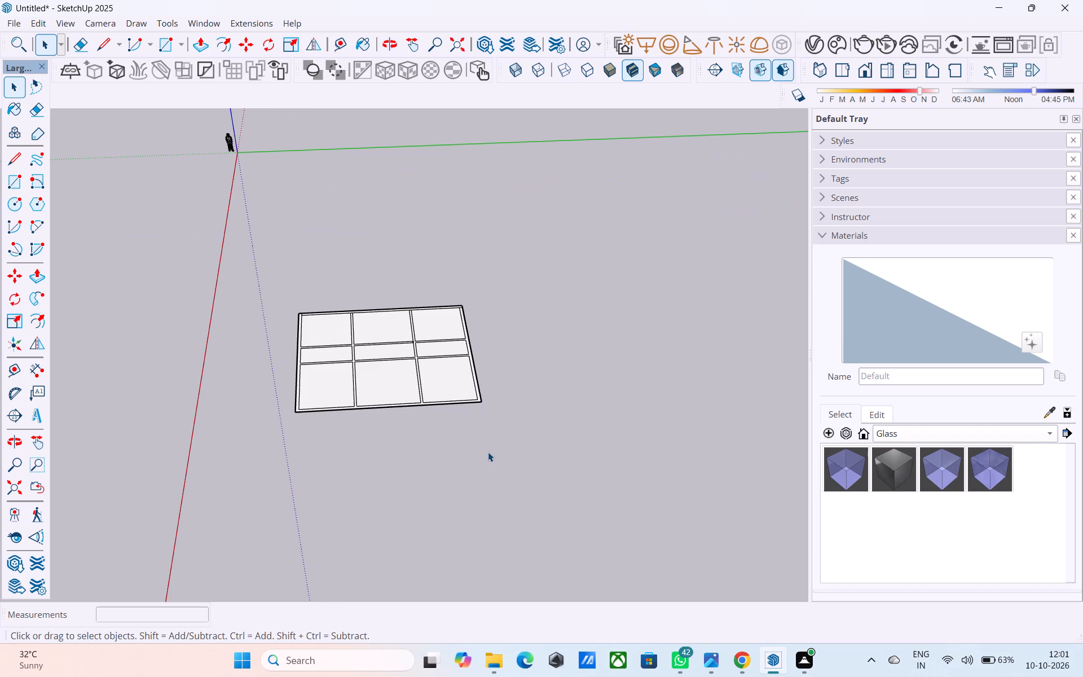
middle_drag(492, 446, 477, 434)
scroll(415, 414, up, 3)
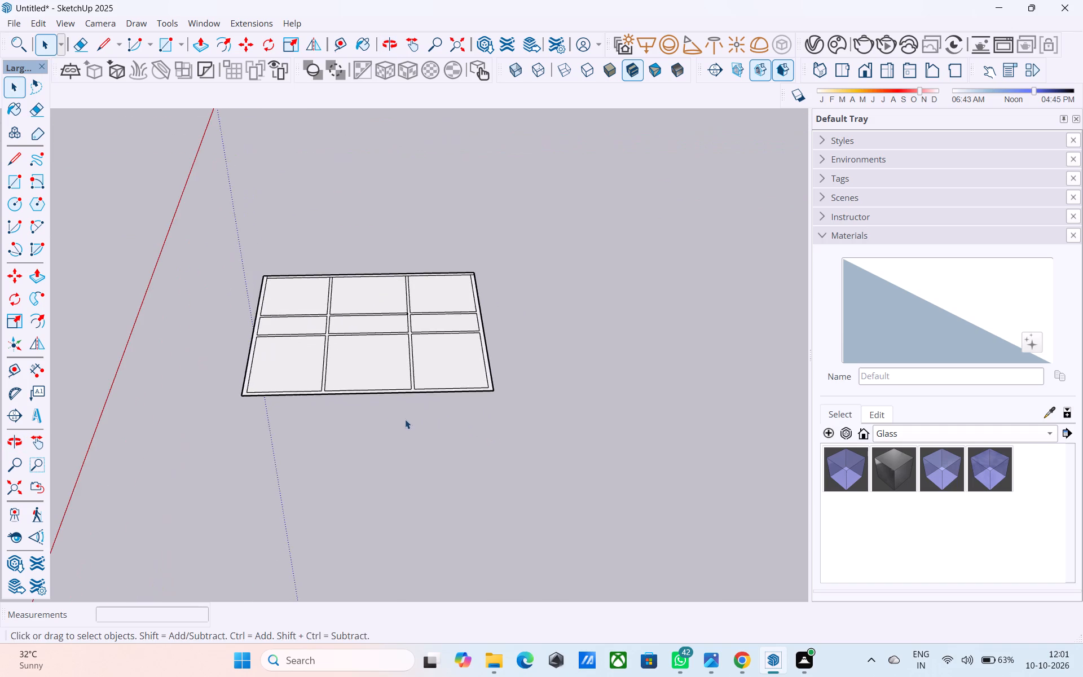
Open the floor plan group for editing and select its wall face.
middle_drag(377, 406, 452, 415)
scroll(618, 419, down, 3)
scroll(391, 361, up, 4)
triple_click(376, 362)
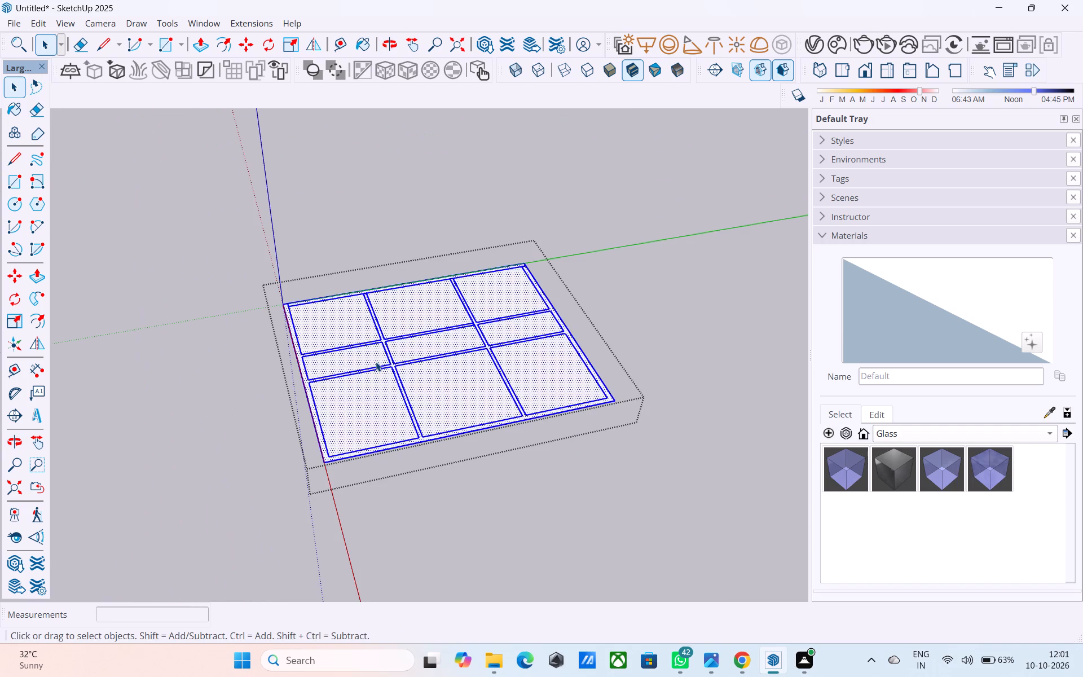
click(406, 408)
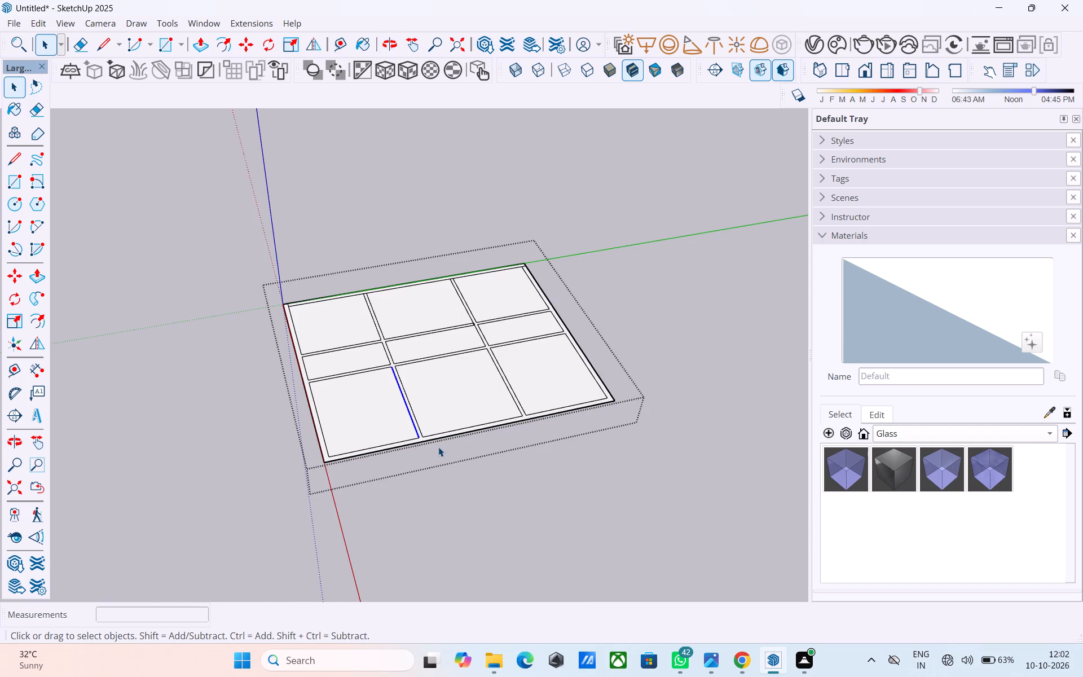
scroll(438, 447, up, 3)
scroll(684, 447, down, 2)
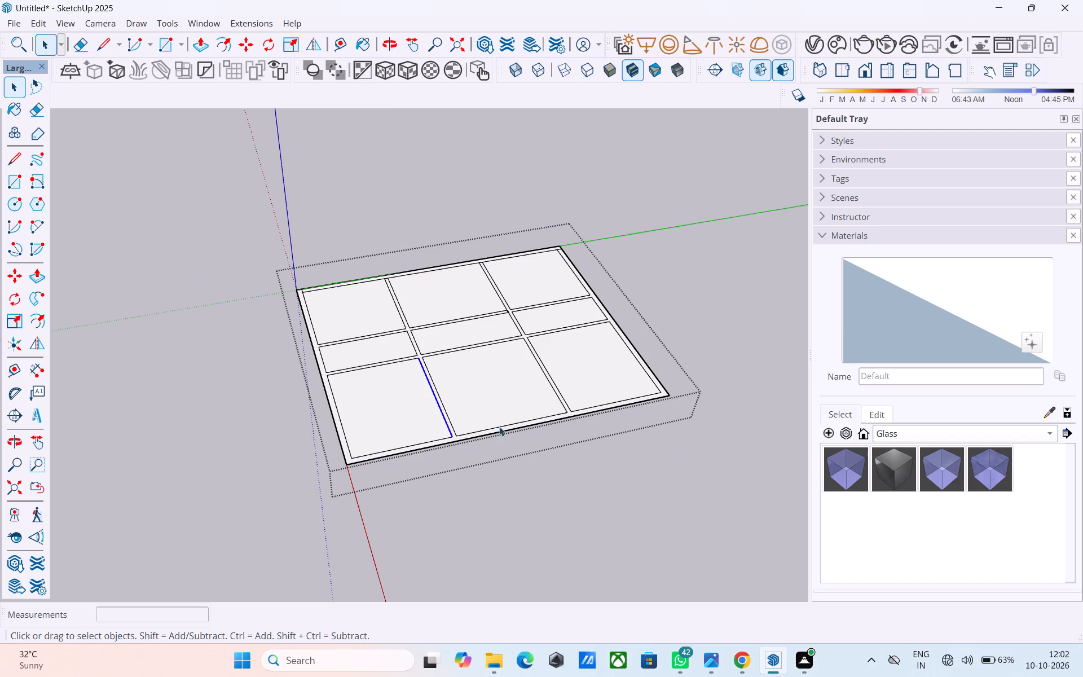
middle_drag(332, 407, 318, 399)
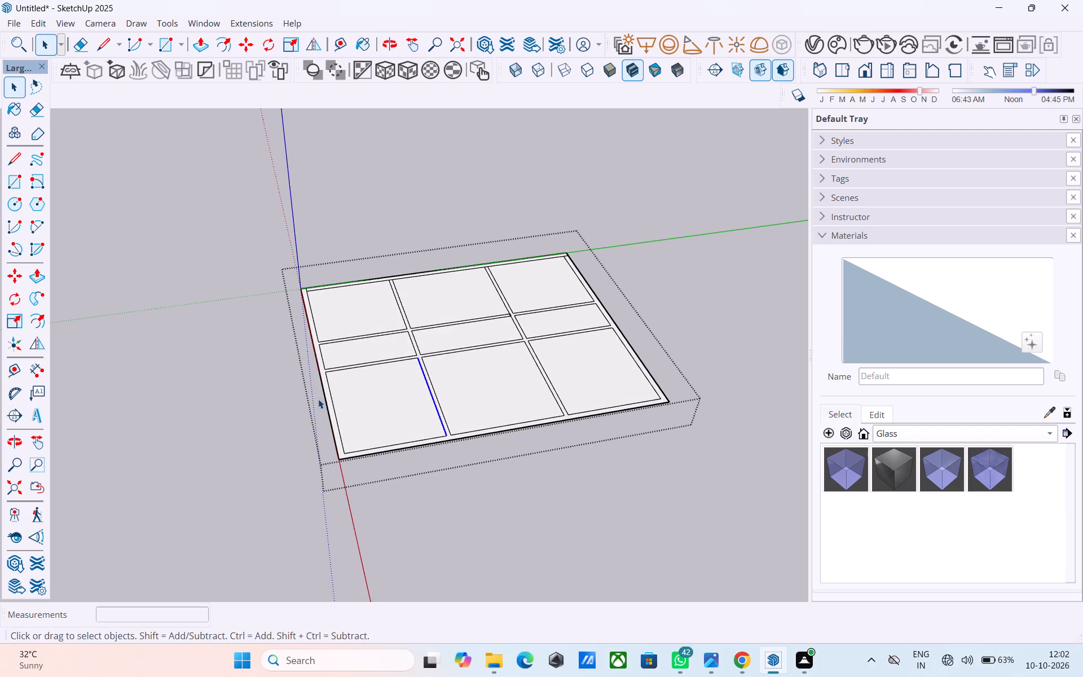
scroll(318, 399, up, 3)
middle_drag(320, 411, 349, 480)
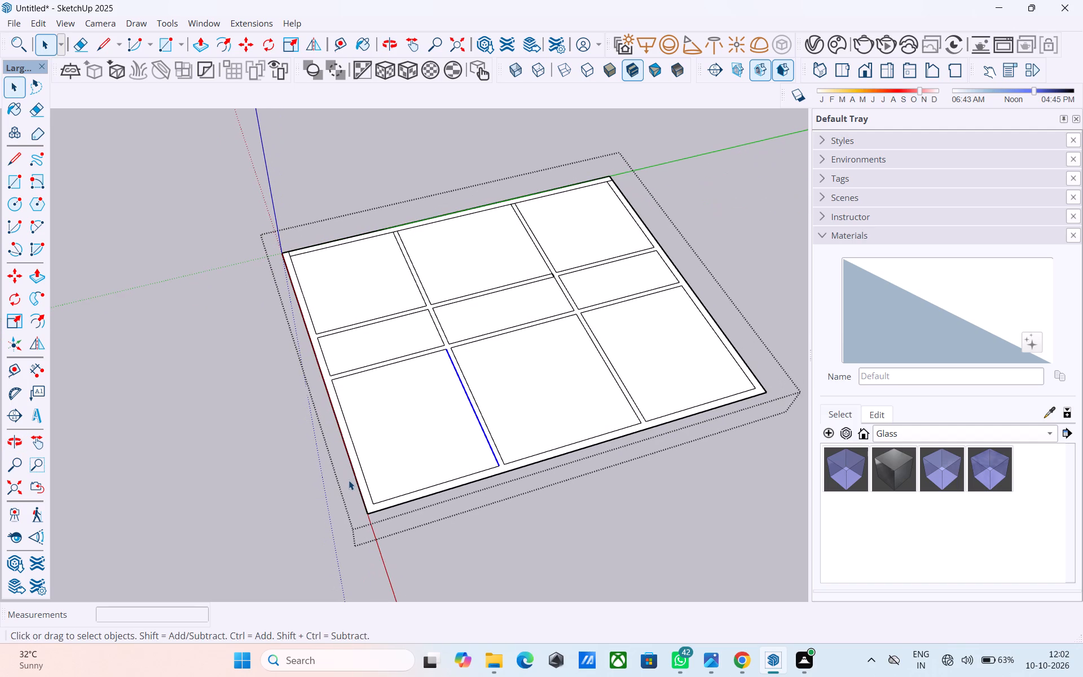
middle_drag(359, 452, 368, 535)
scroll(360, 448, up, 4)
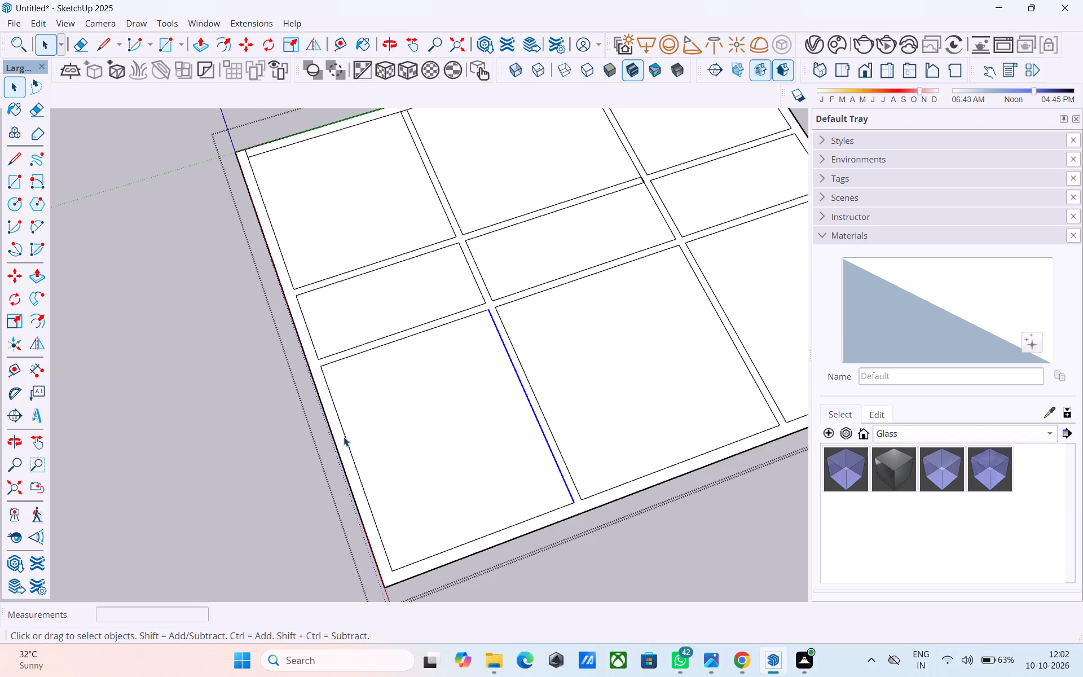
click(342, 436)
scroll(340, 434, down, 3)
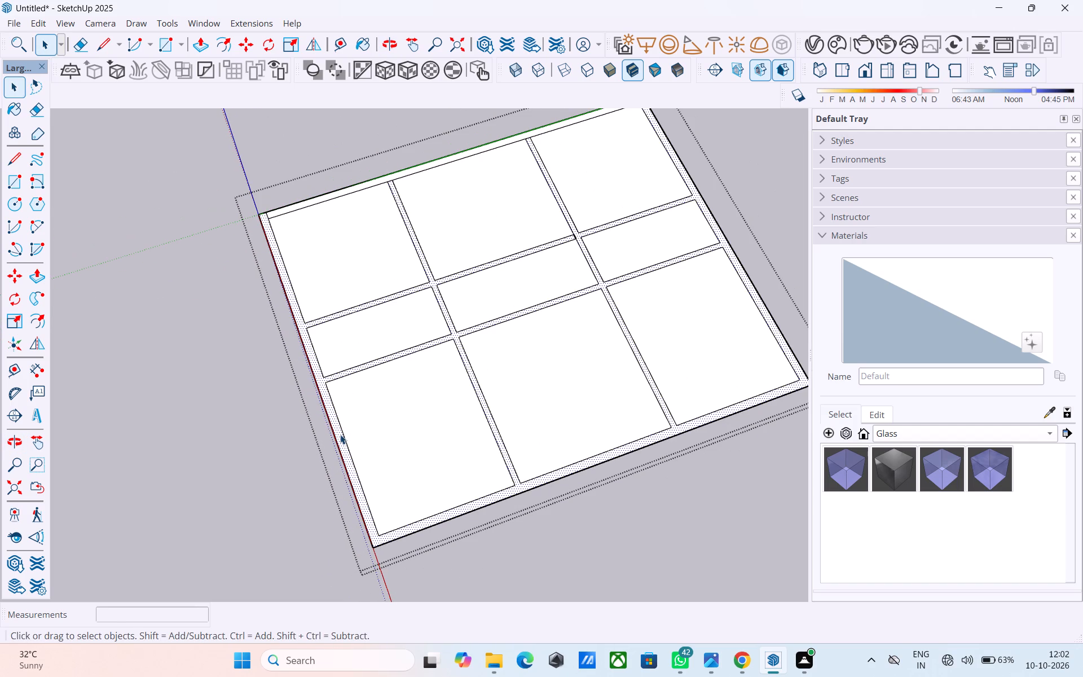
scroll(340, 434, down, 2)
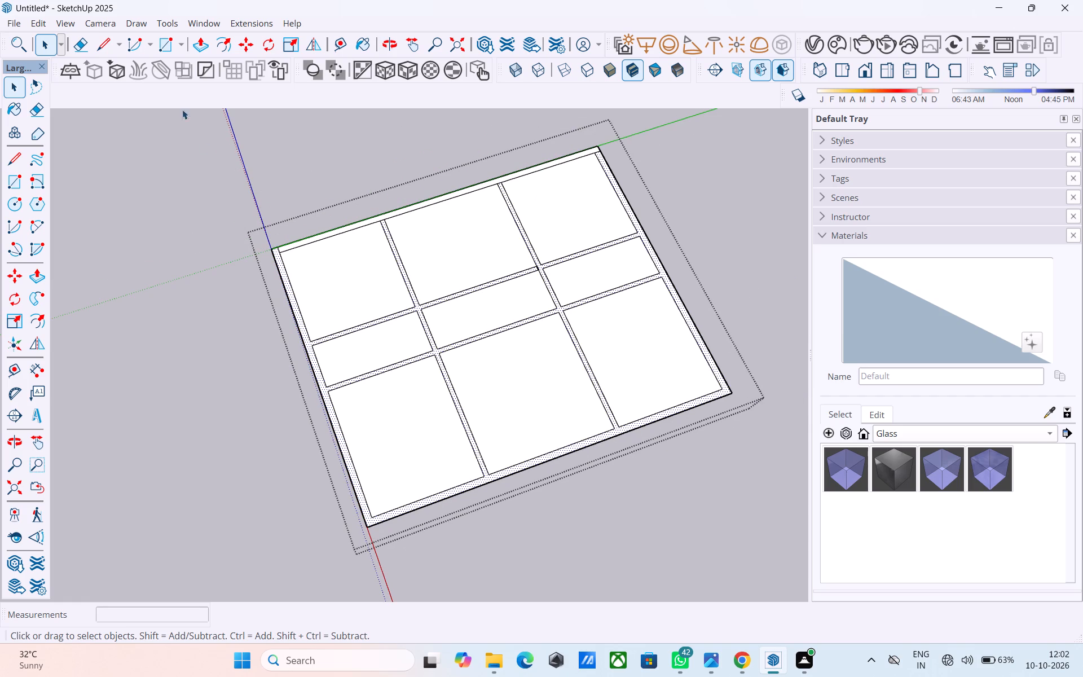
Erase the short edge near the origin corner that separates the long outer wall strip from the other walls.
click(80, 37)
scroll(296, 236, up, 10)
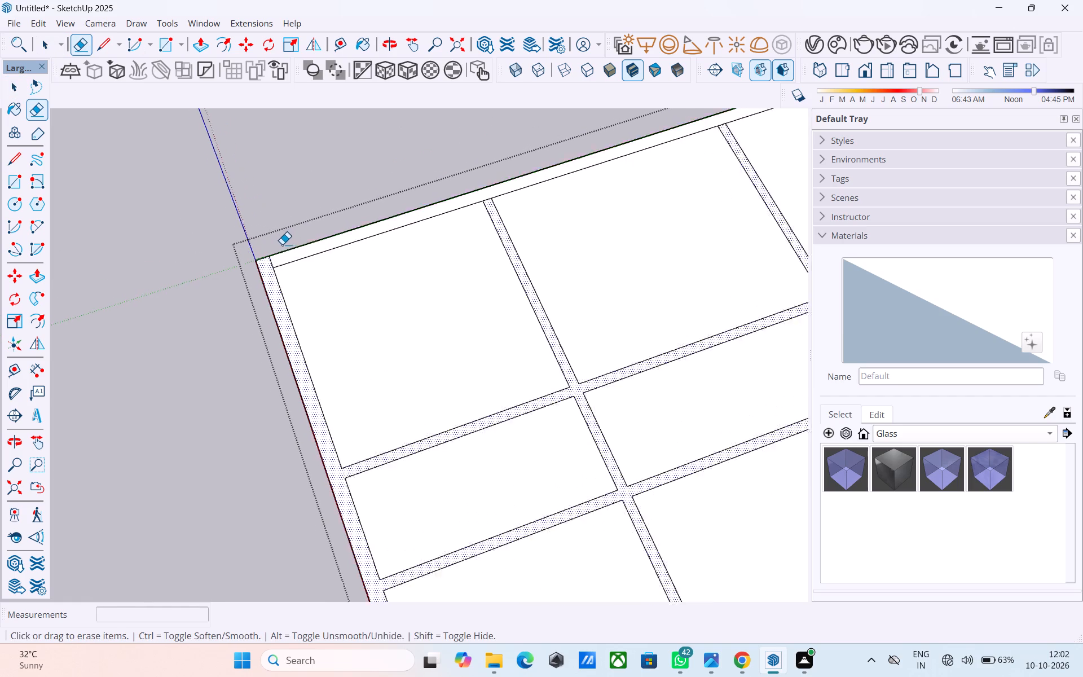
scroll(282, 244, up, 1)
click(268, 264)
scroll(268, 264, down, 4)
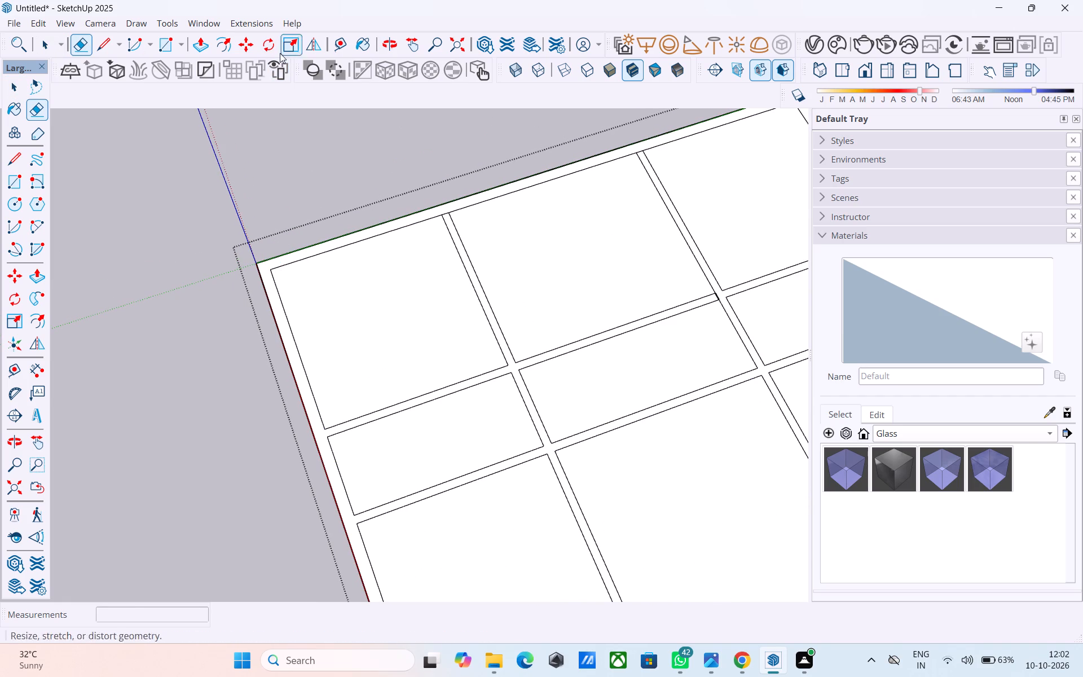
Push/Pull the joined wall face up 12' to raise all outer walls and partitions.
click(206, 40)
scroll(322, 308, up, 6)
click(262, 304)
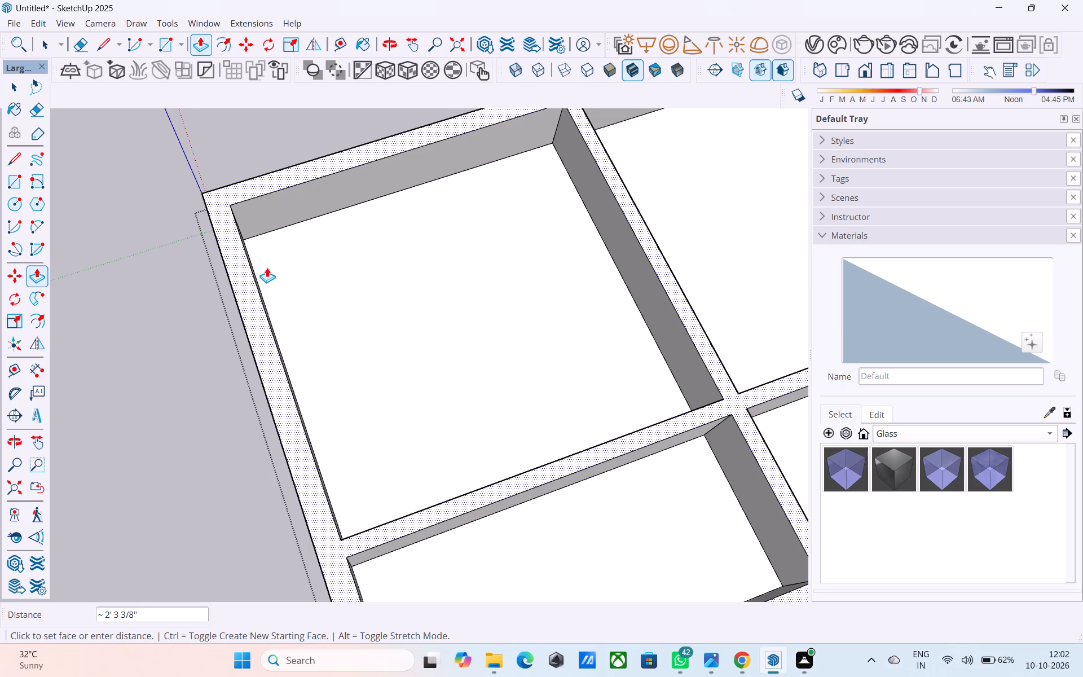
text(12')
key(Return)
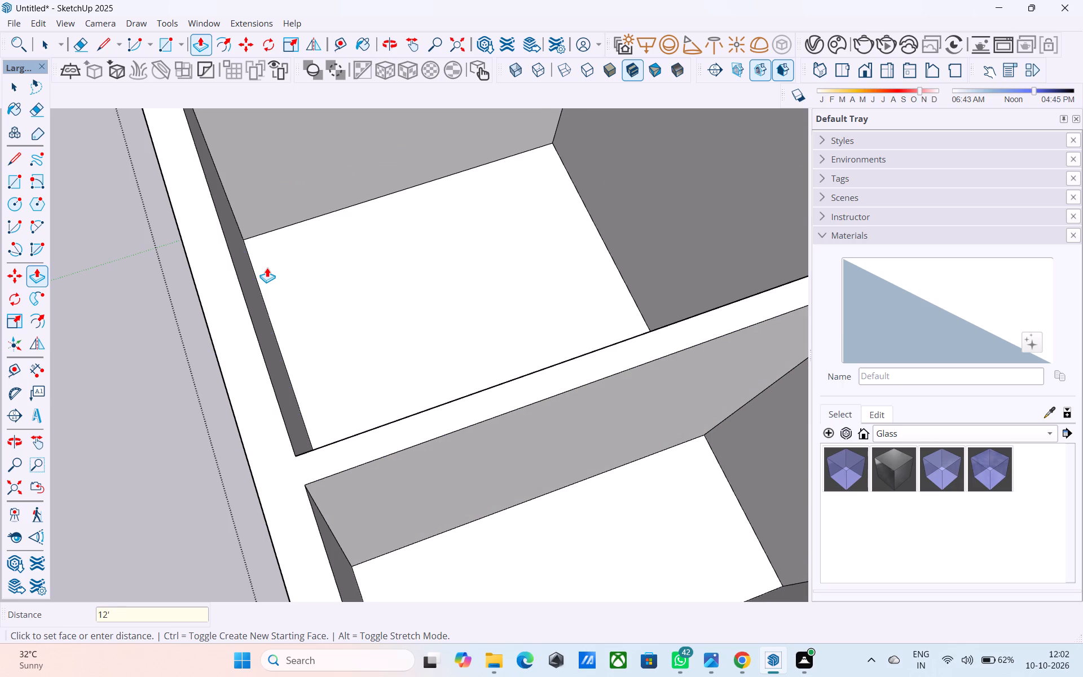
scroll(259, 267, down, 11)
middle_drag(247, 335, 249, 210)
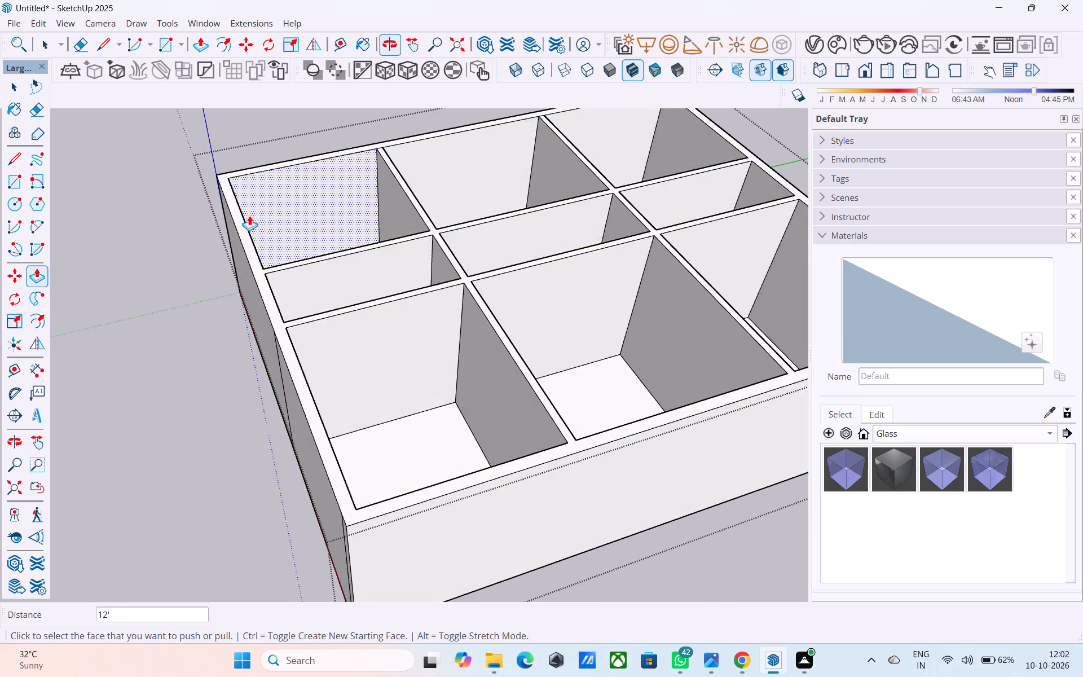
scroll(249, 219, down, 4)
key(space)
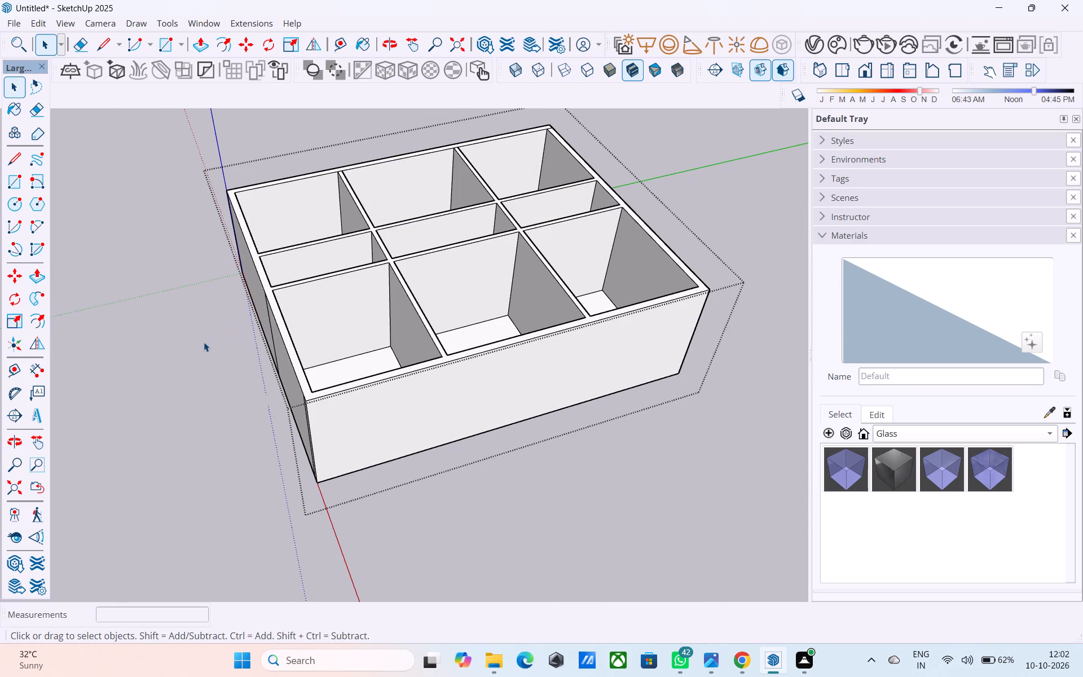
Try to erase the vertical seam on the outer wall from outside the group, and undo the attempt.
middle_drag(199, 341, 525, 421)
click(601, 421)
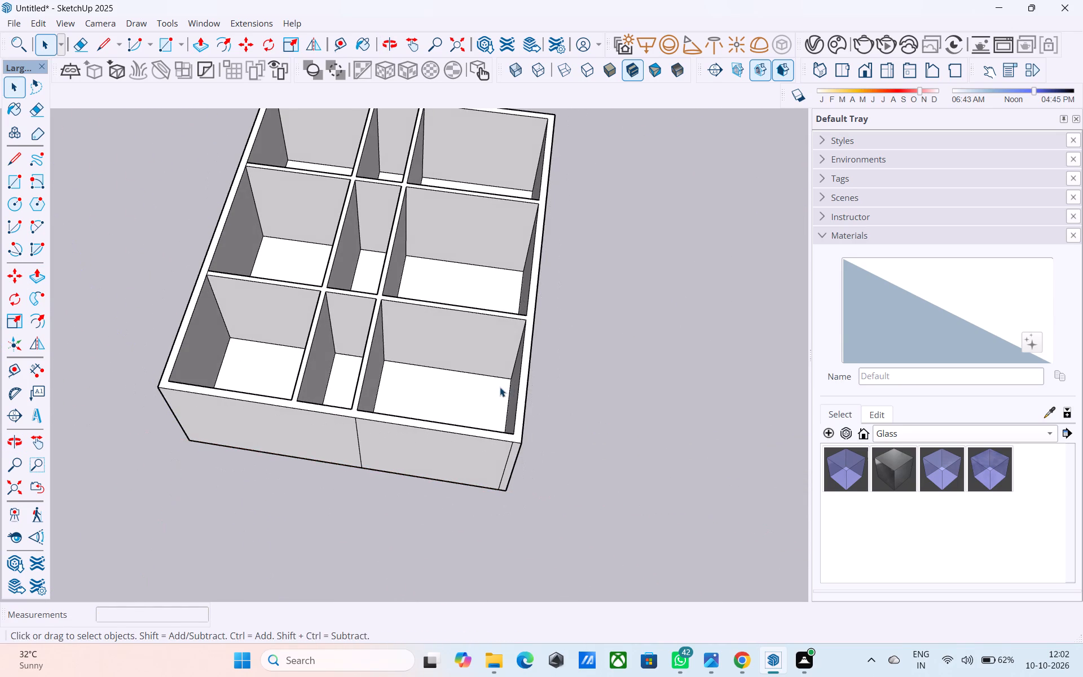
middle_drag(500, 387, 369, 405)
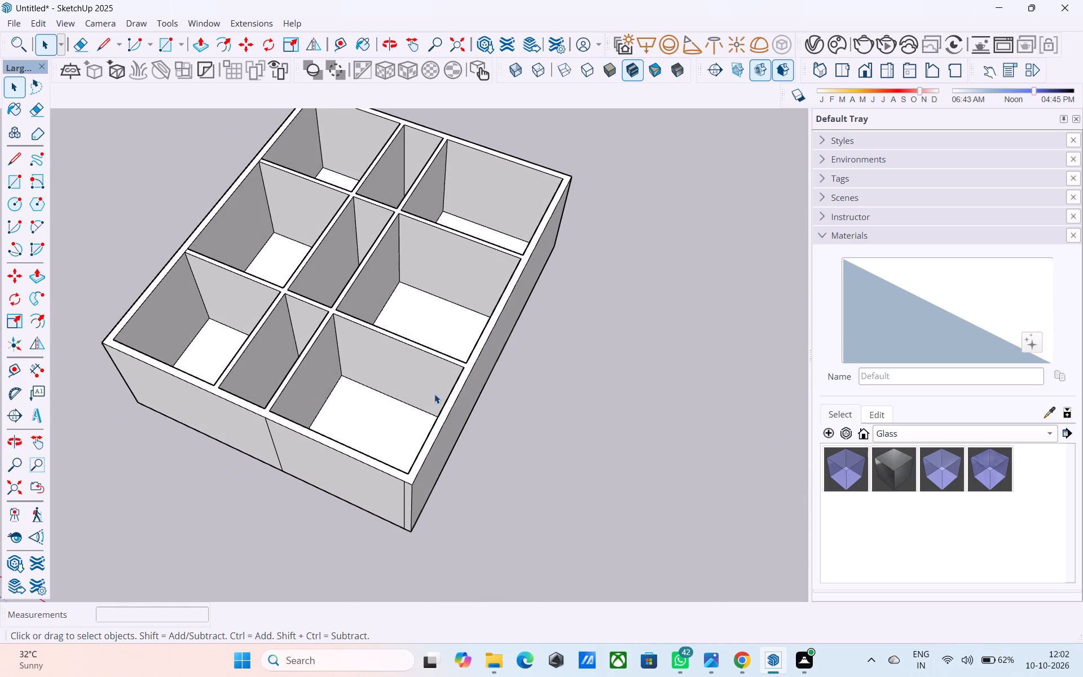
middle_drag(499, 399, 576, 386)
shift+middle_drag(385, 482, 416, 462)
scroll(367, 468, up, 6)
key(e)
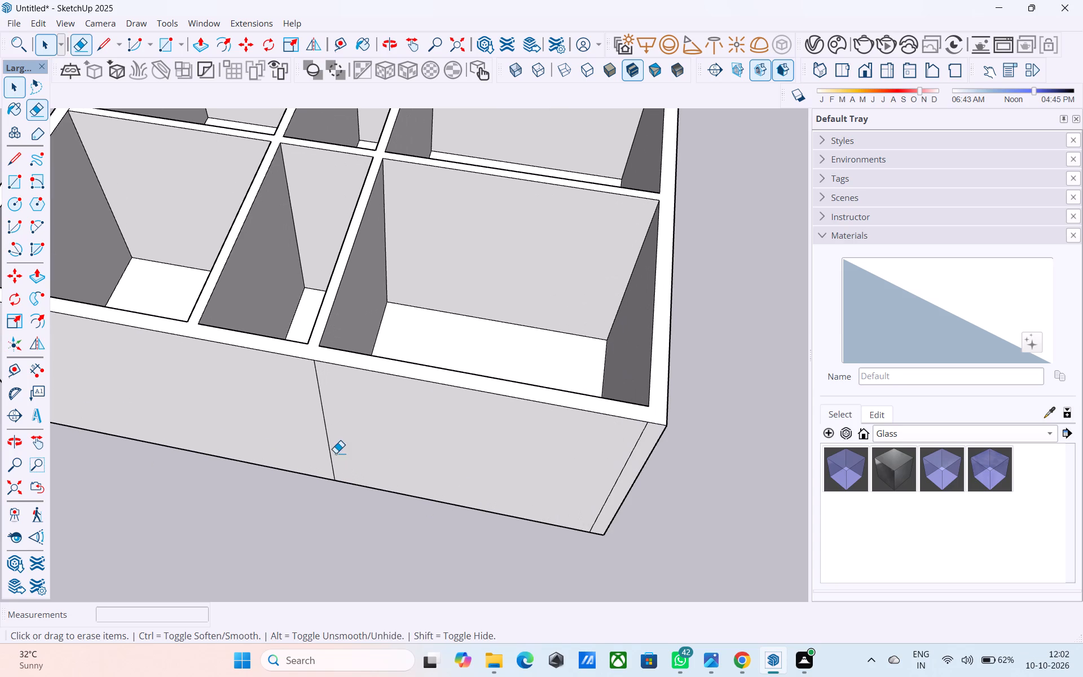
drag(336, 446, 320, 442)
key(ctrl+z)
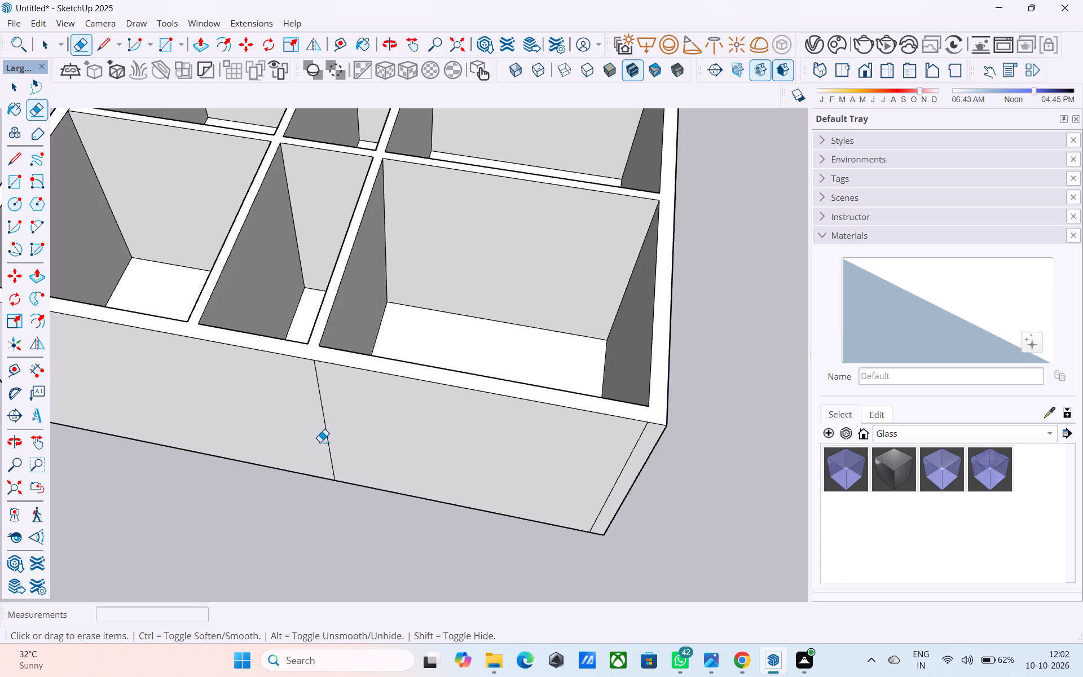
Open the wall group and erase the vertical seam in the middle of the shorter outer wall's outside face.
key(space)
double_click(321, 438)
scroll(322, 437, up, 4)
key(e)
drag(338, 433, 318, 428)
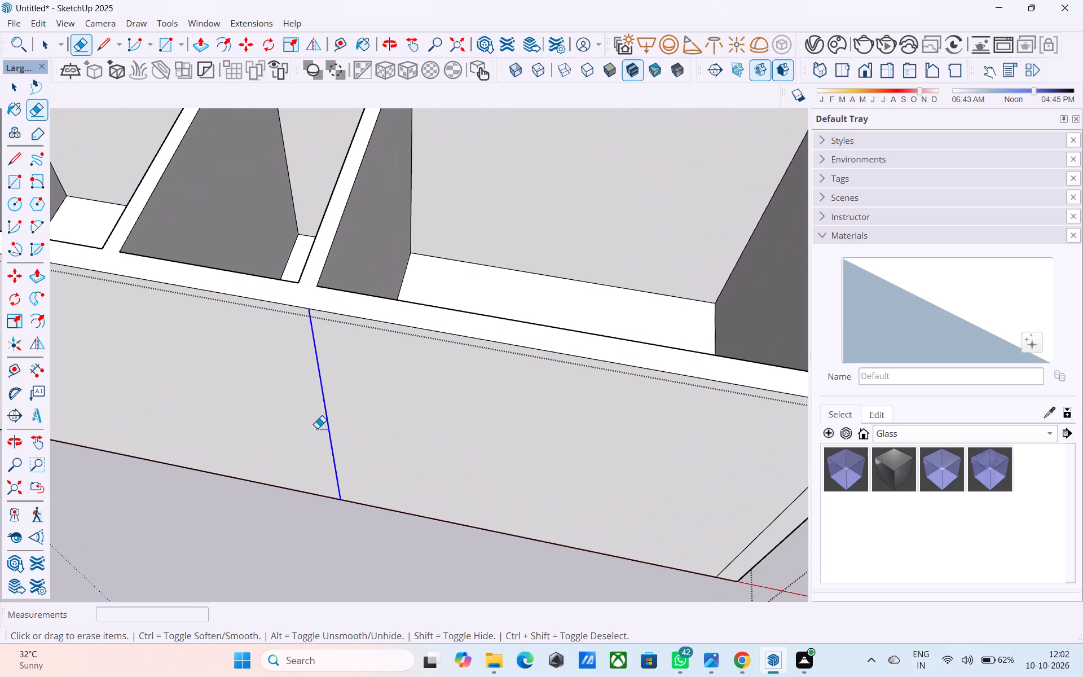
key(space)
scroll(316, 427, down, 8)
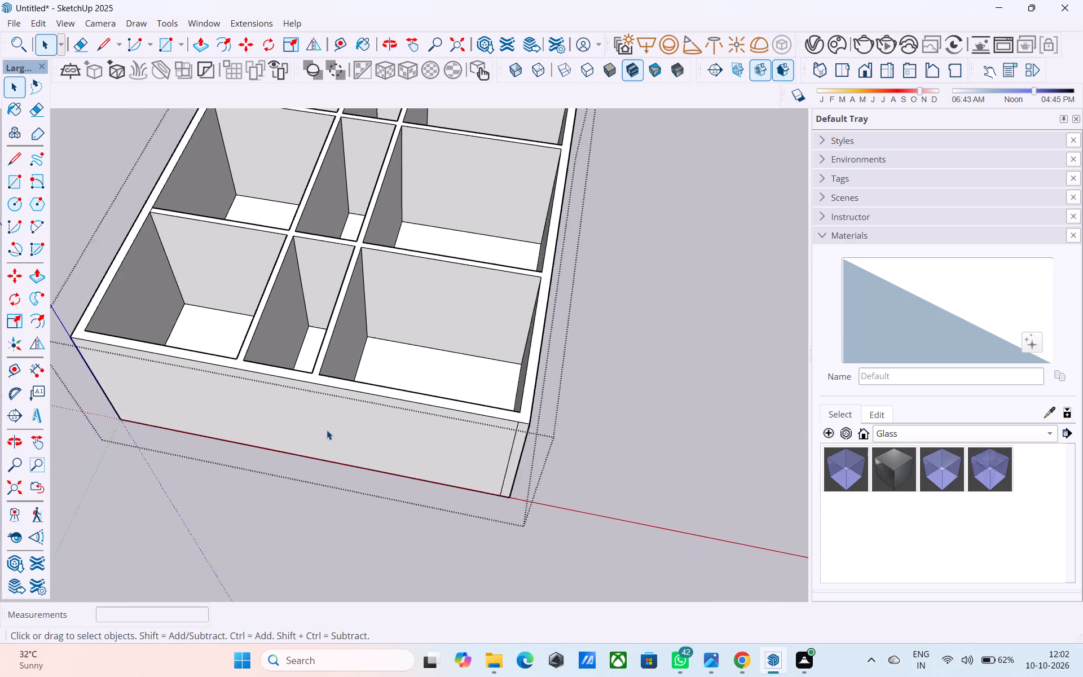
scroll(327, 430, down, 4)
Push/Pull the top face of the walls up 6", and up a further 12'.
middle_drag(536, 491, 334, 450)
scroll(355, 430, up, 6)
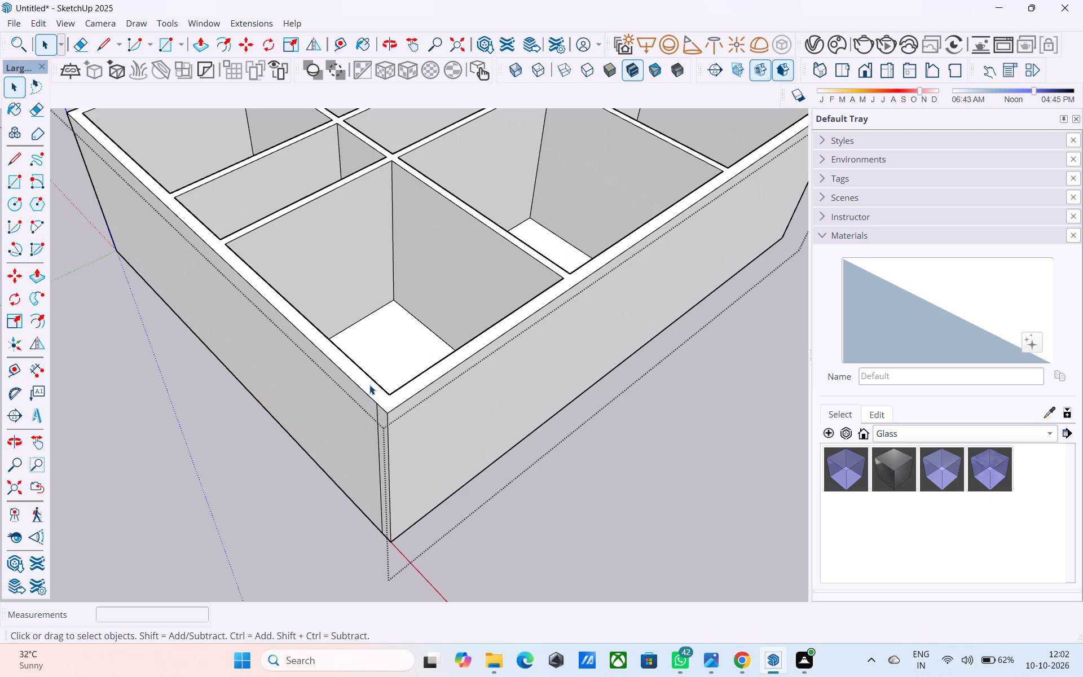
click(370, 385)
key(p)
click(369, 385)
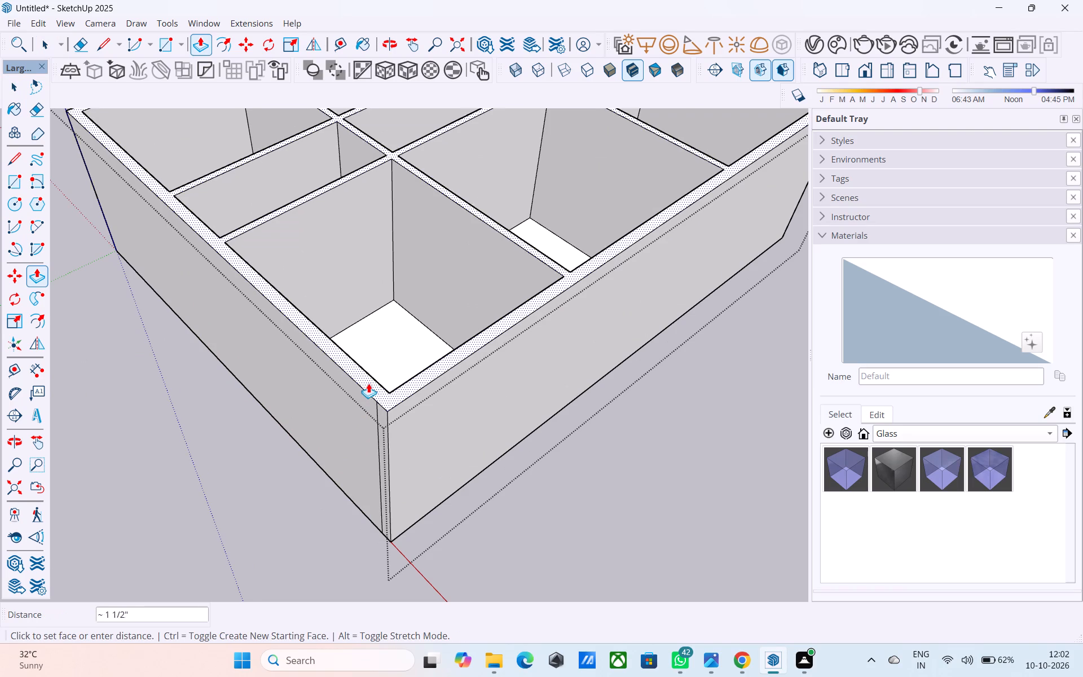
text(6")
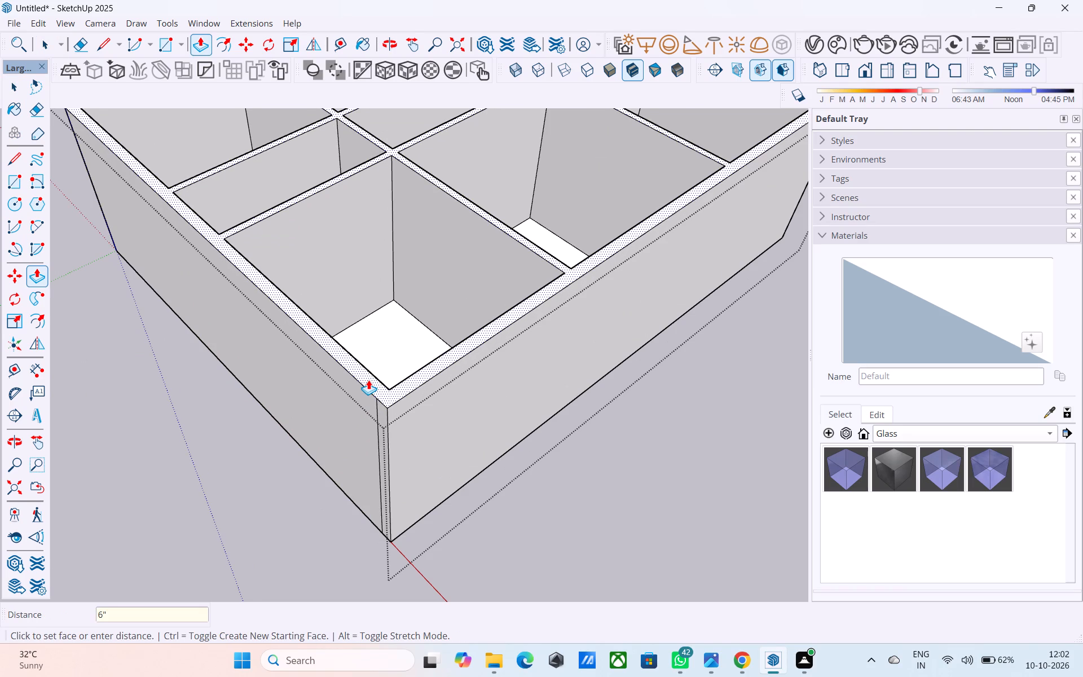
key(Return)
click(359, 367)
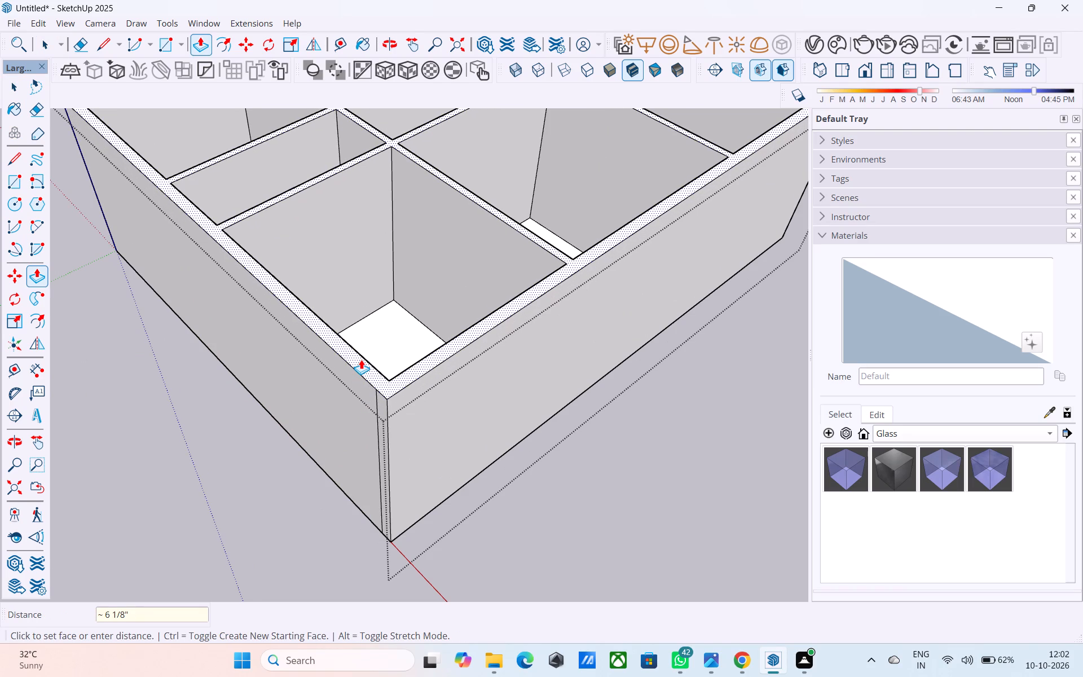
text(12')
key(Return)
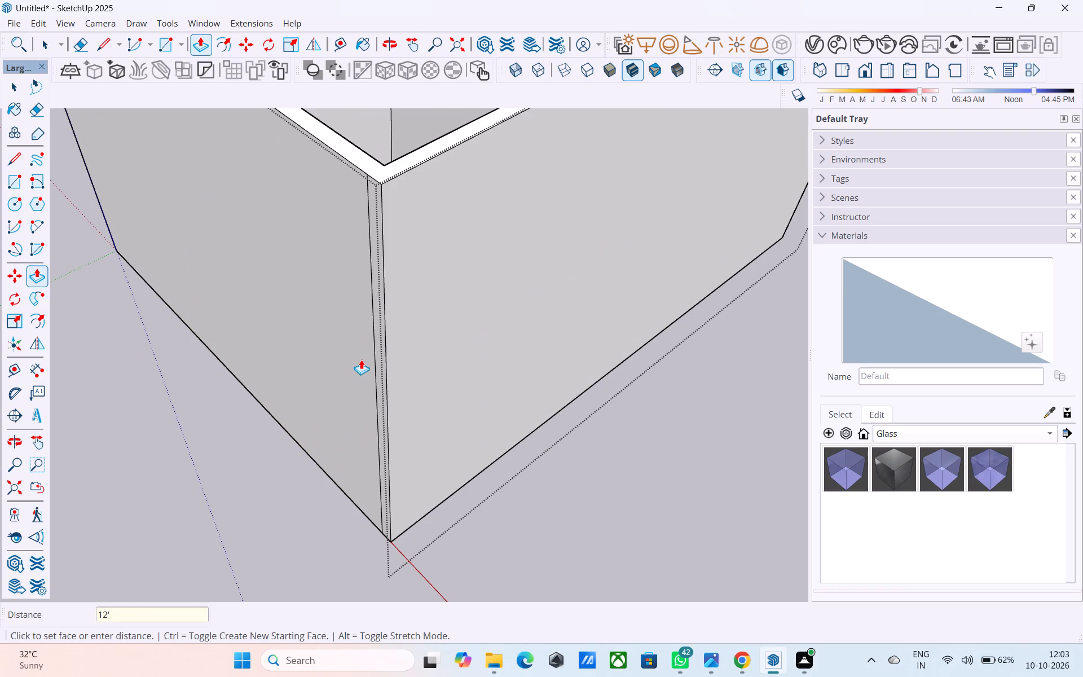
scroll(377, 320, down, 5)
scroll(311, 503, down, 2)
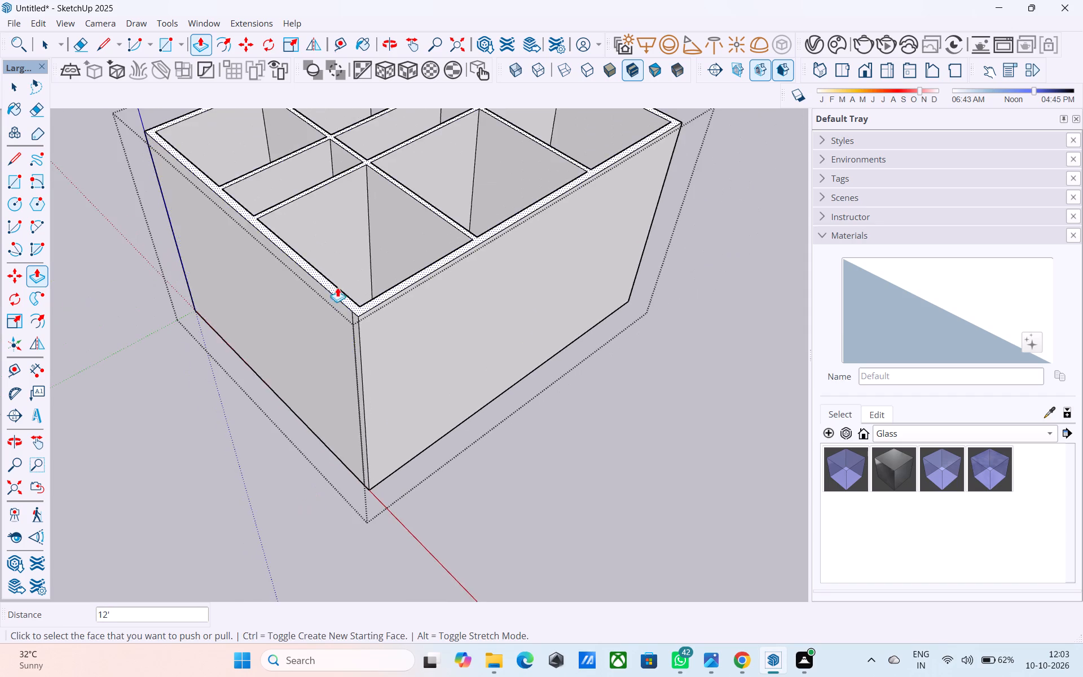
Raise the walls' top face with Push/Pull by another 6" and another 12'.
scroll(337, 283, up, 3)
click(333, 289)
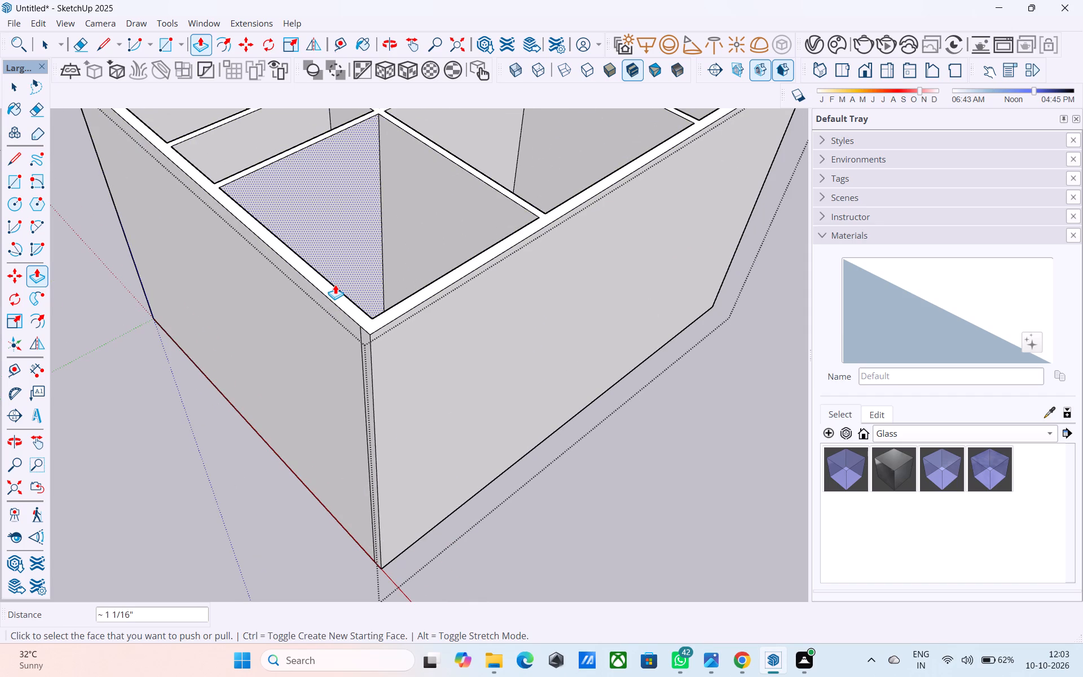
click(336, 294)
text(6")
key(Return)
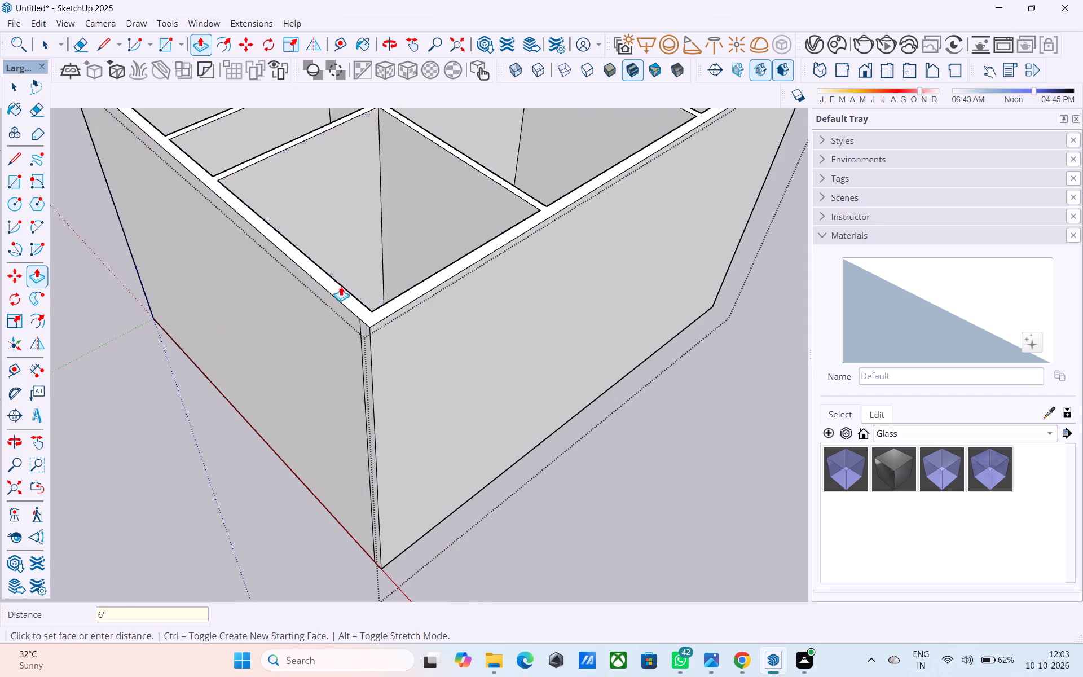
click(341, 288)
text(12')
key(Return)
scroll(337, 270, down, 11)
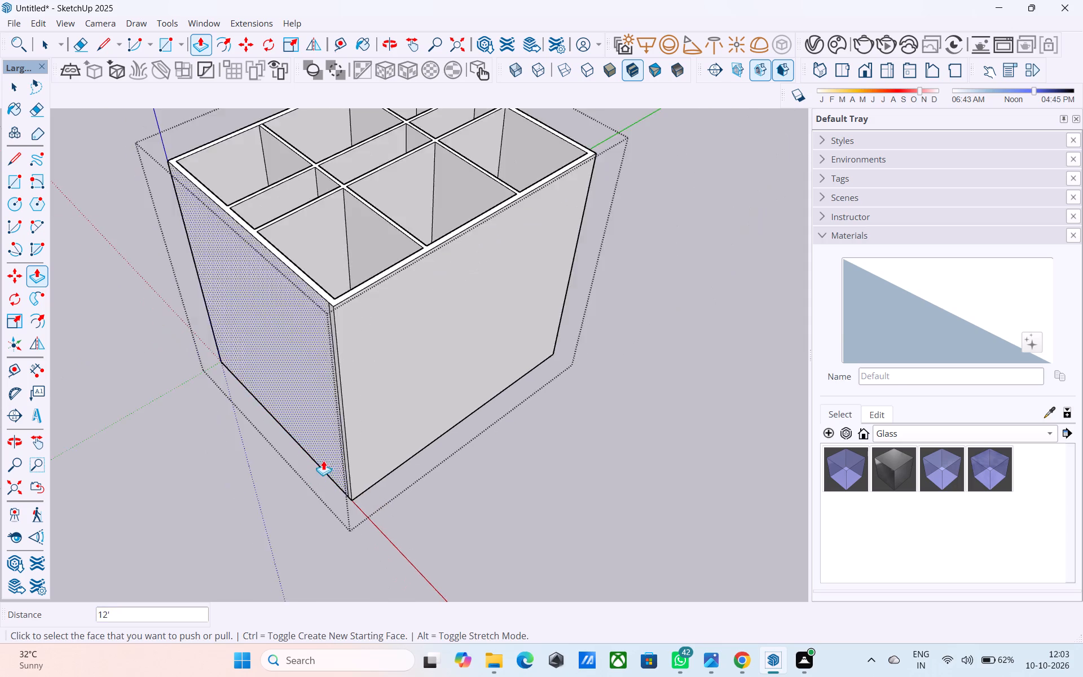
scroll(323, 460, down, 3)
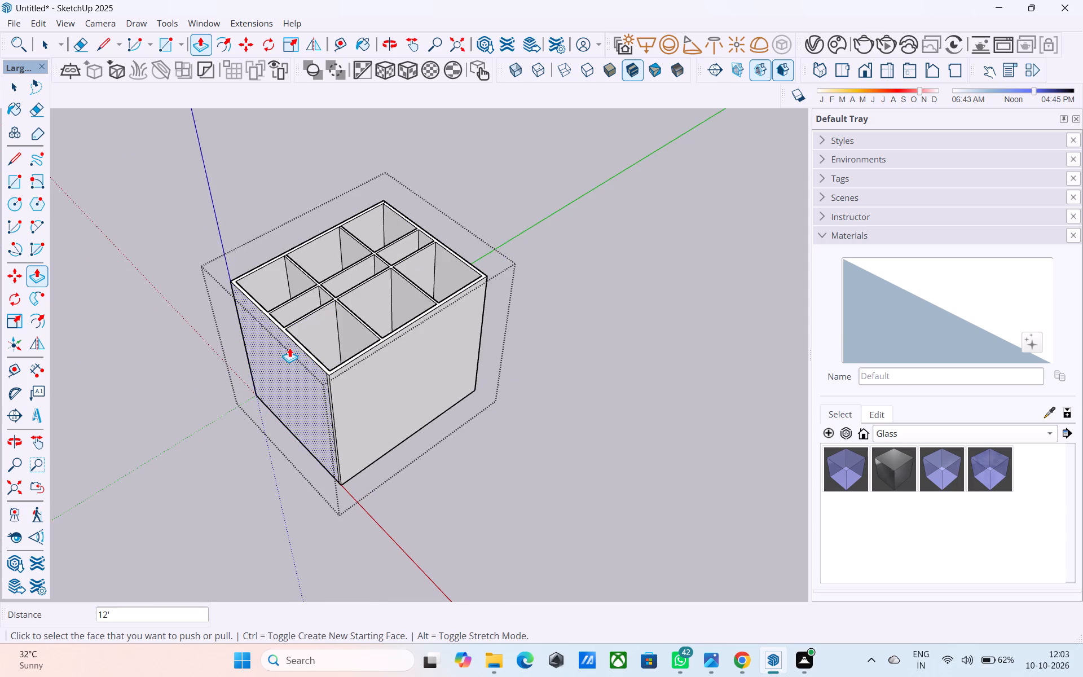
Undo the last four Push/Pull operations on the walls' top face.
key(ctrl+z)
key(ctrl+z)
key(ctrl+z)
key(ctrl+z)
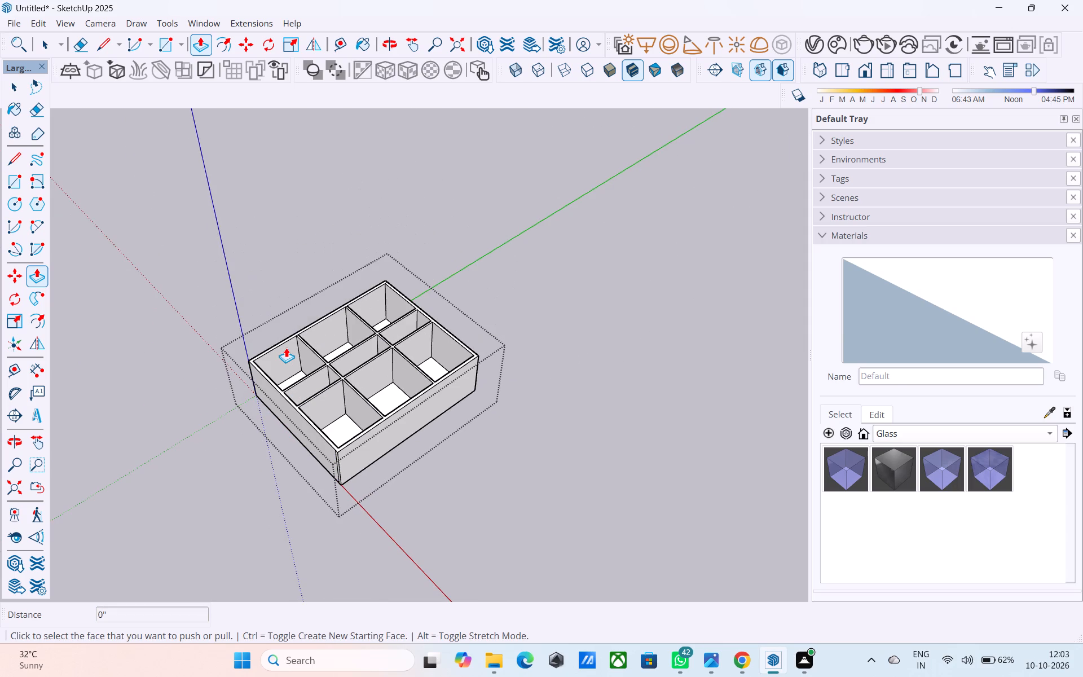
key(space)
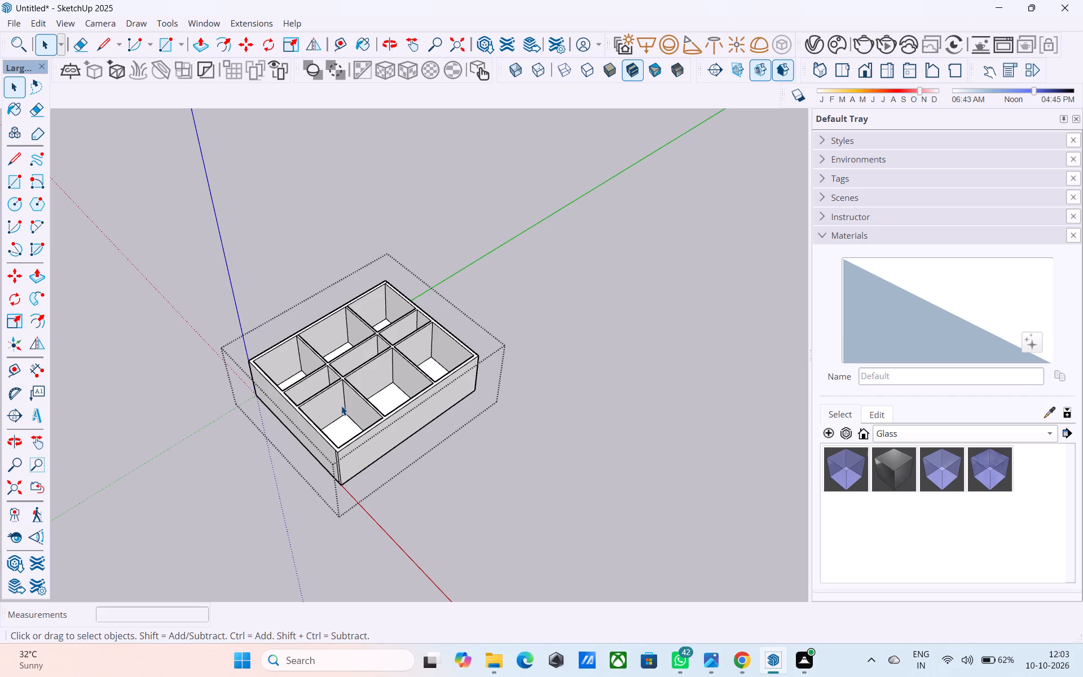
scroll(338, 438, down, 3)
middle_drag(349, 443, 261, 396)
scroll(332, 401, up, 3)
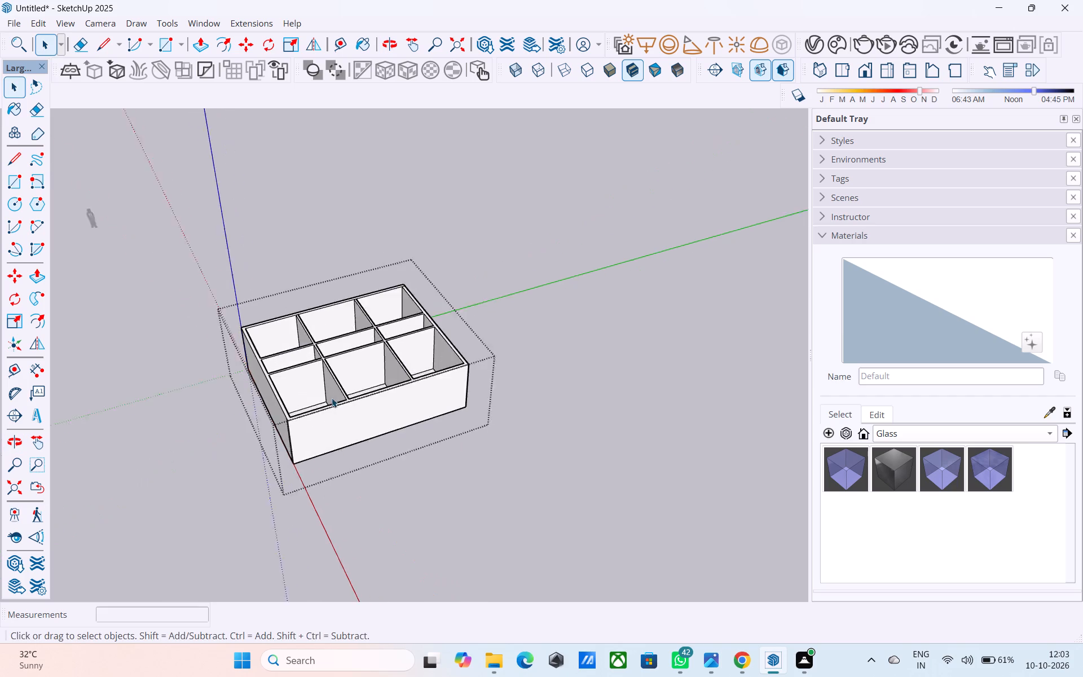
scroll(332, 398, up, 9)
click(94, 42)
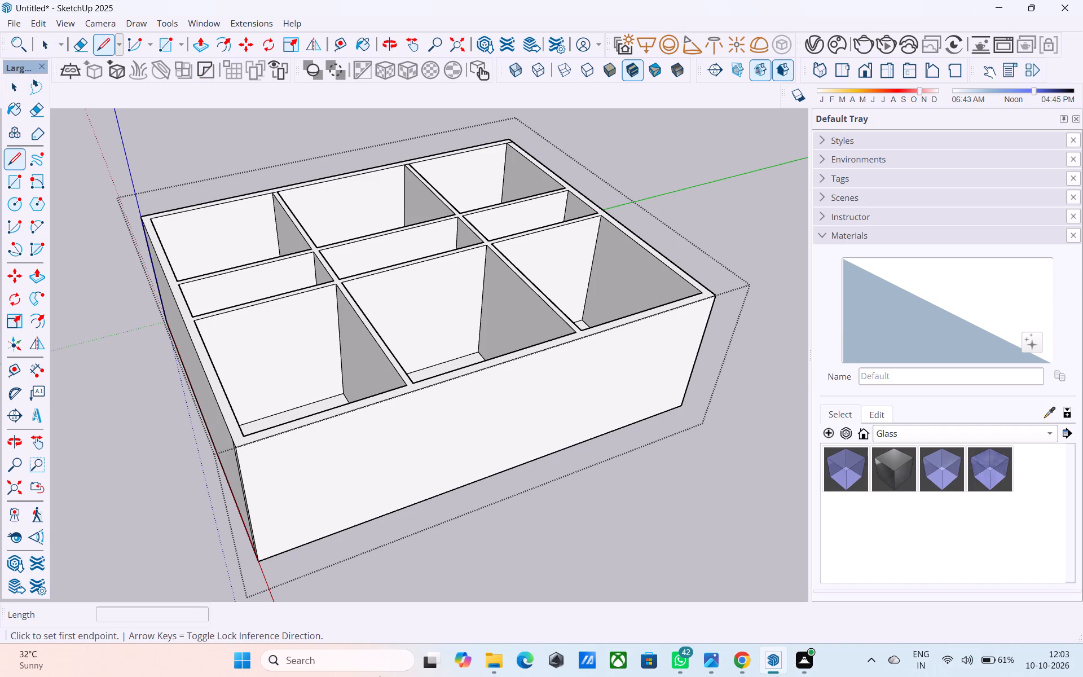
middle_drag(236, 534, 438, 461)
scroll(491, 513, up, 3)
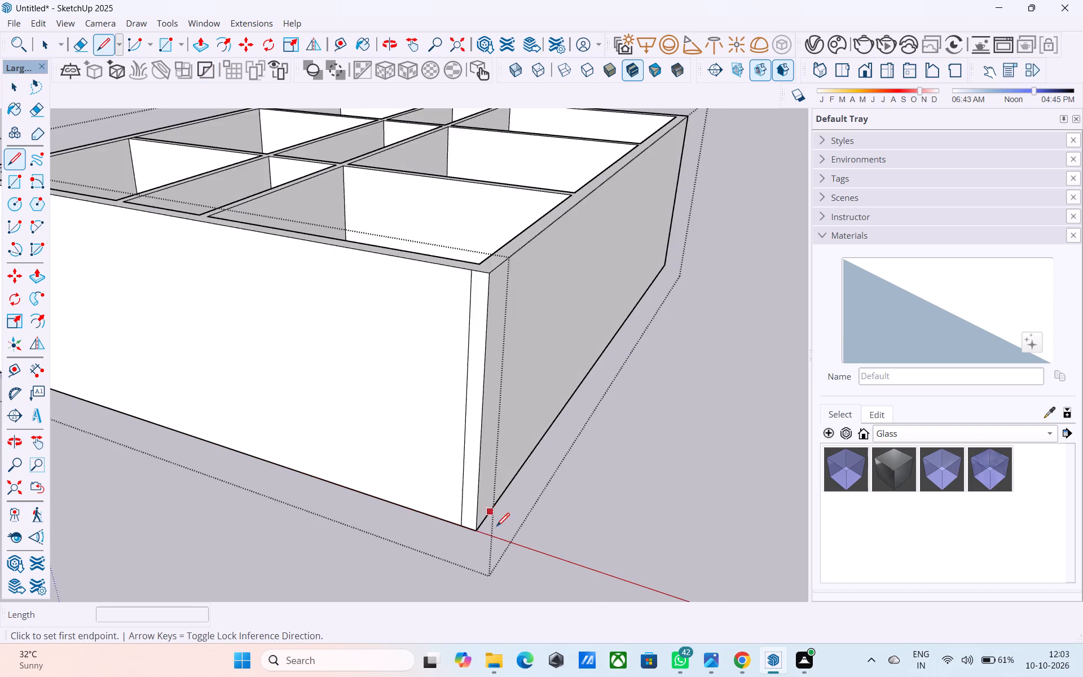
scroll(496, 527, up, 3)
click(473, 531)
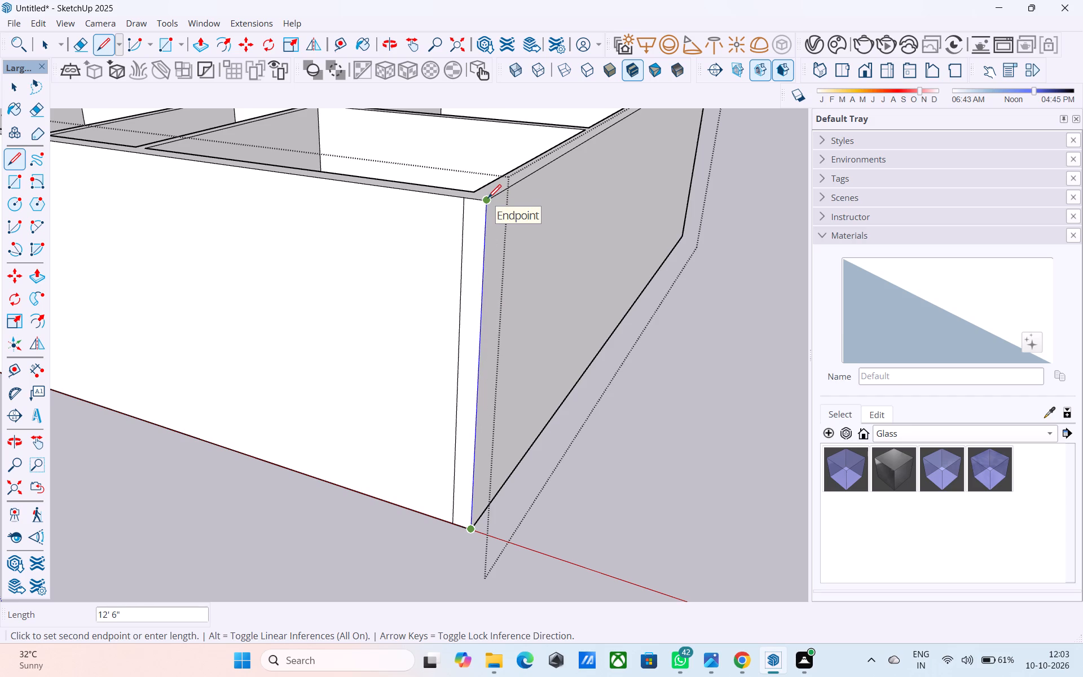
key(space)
Undo the last modelling operation in the wall group.
scroll(486, 202, down, 10)
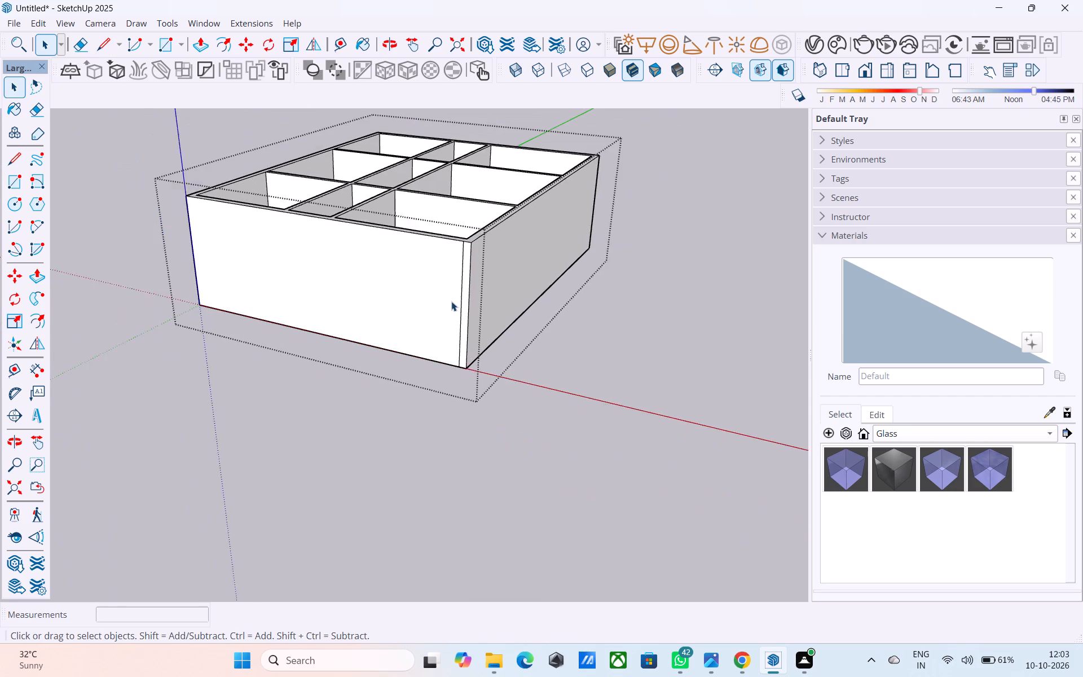
scroll(451, 301, down, 2)
middle_drag(443, 263, 423, 320)
key(ctrl+z)
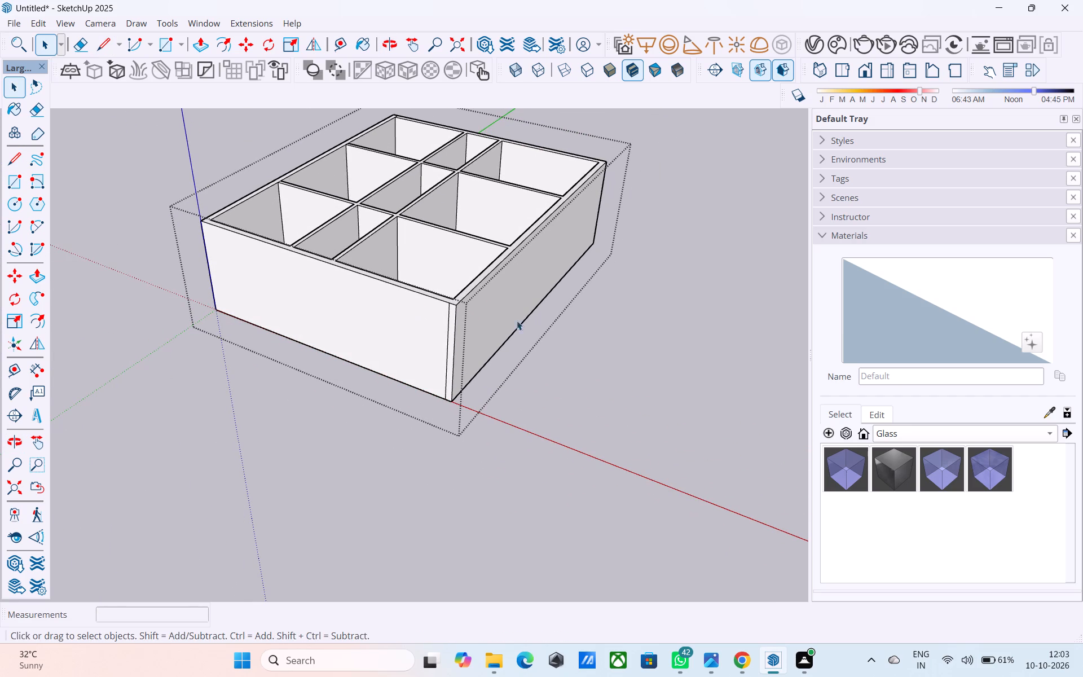
Examine the walls and rooms from the outside and from above, all around the building.
middle_drag(558, 329, 493, 306)
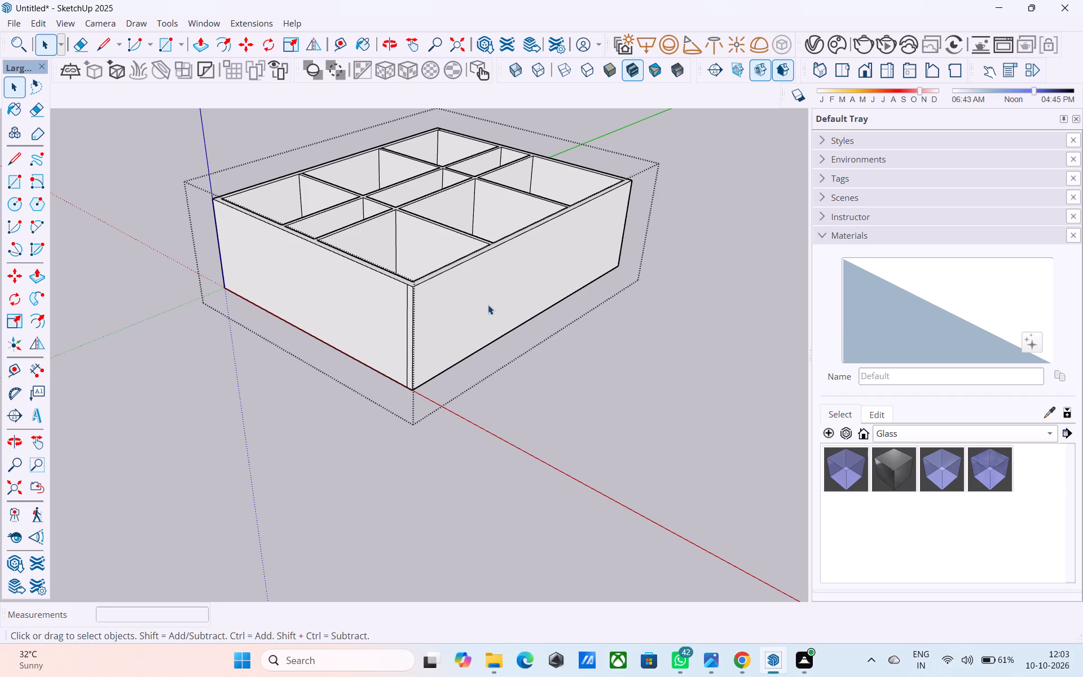
middle_drag(488, 305, 354, 346)
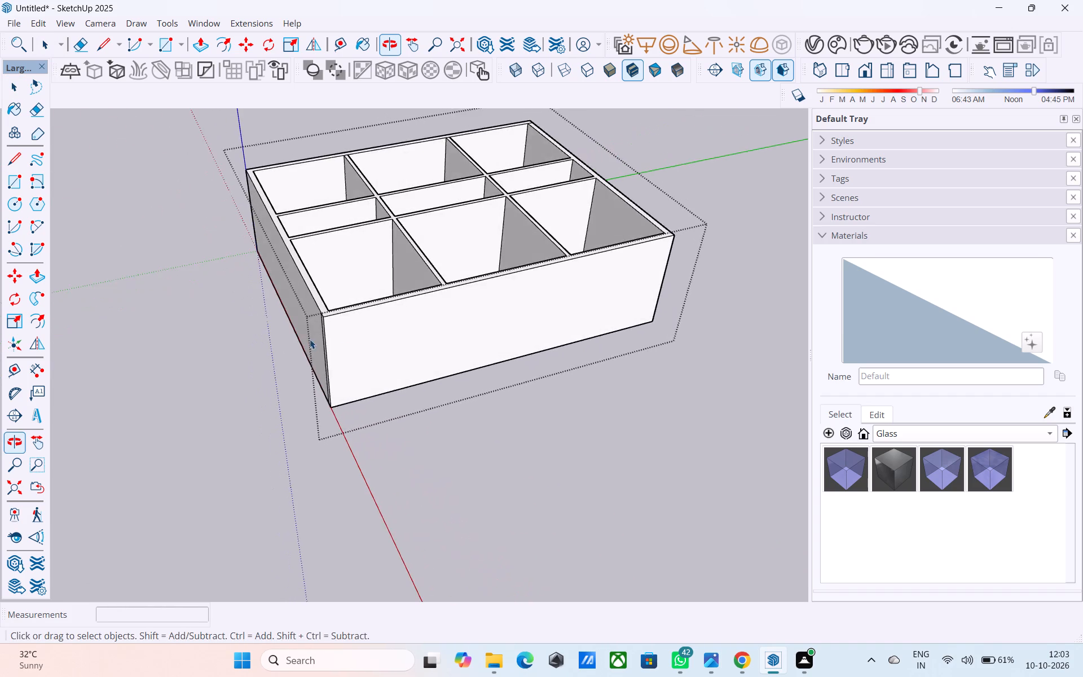
scroll(309, 340, down, 4)
middle_drag(579, 307, 496, 527)
middle_drag(435, 470, 548, 288)
middle_drag(297, 459, 346, 420)
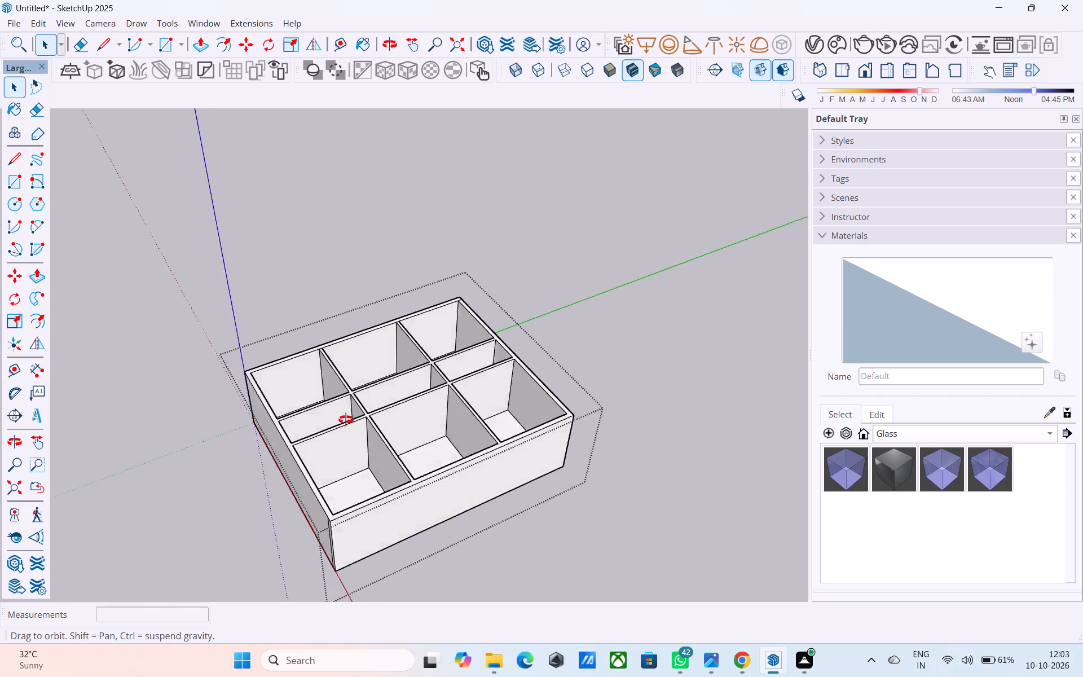
middle_drag(346, 420, 694, 539)
scroll(473, 413, up, 8)
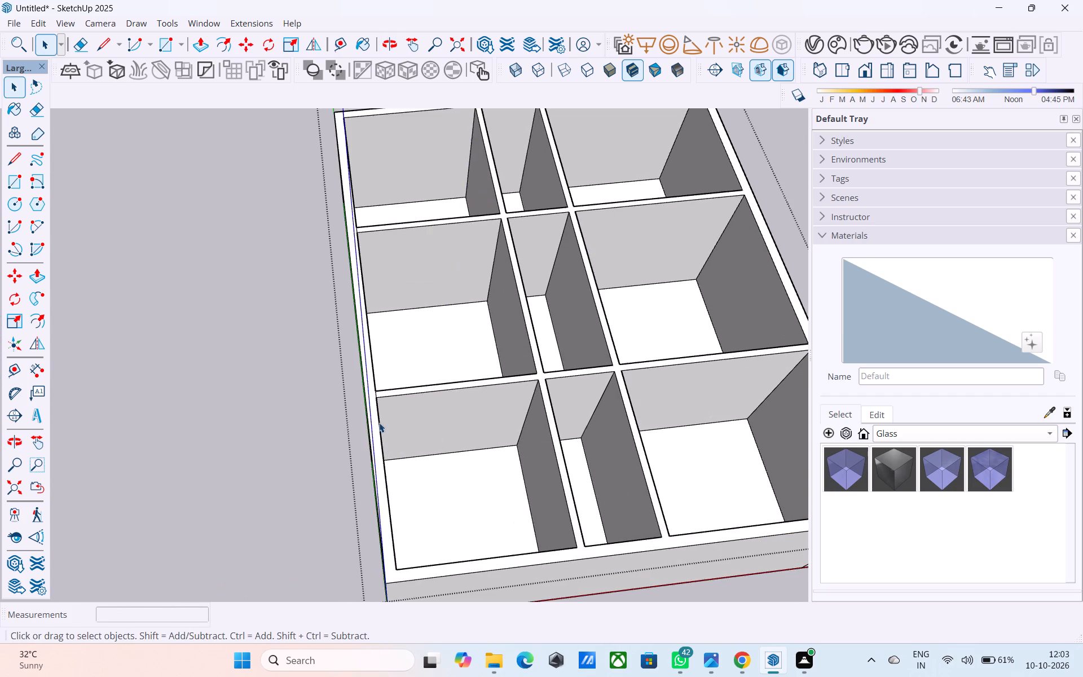
scroll(234, 410, down, 5)
middle_drag(482, 452, 276, 329)
middle_drag(468, 417, 464, 416)
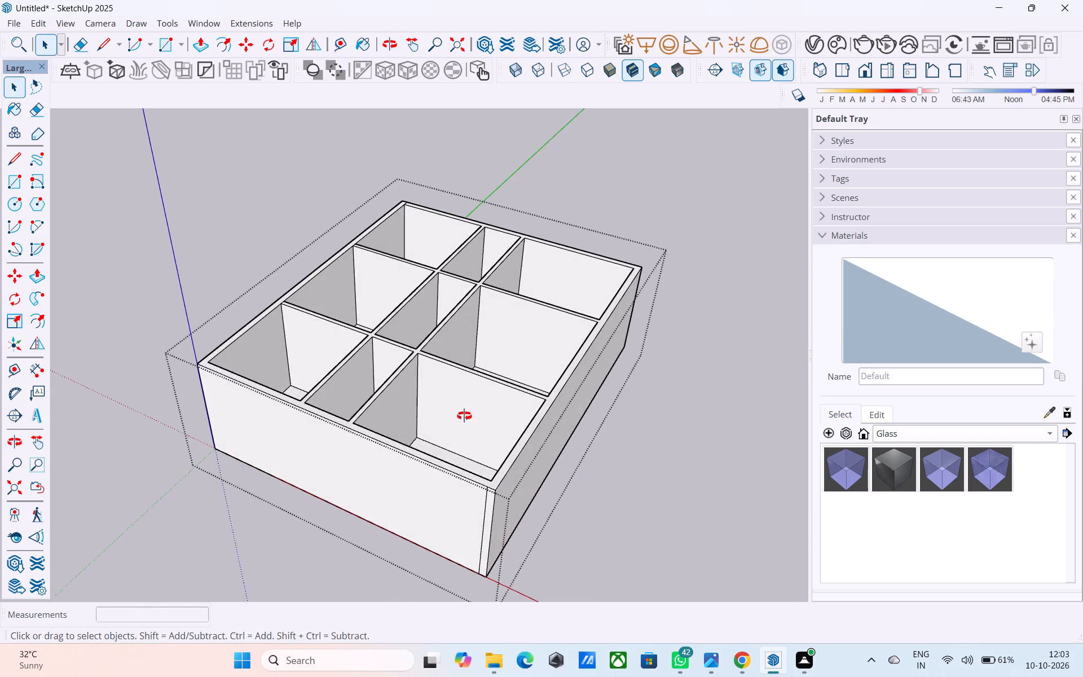
middle_drag(464, 416, 1, 444)
middle_drag(303, 366, 55, 445)
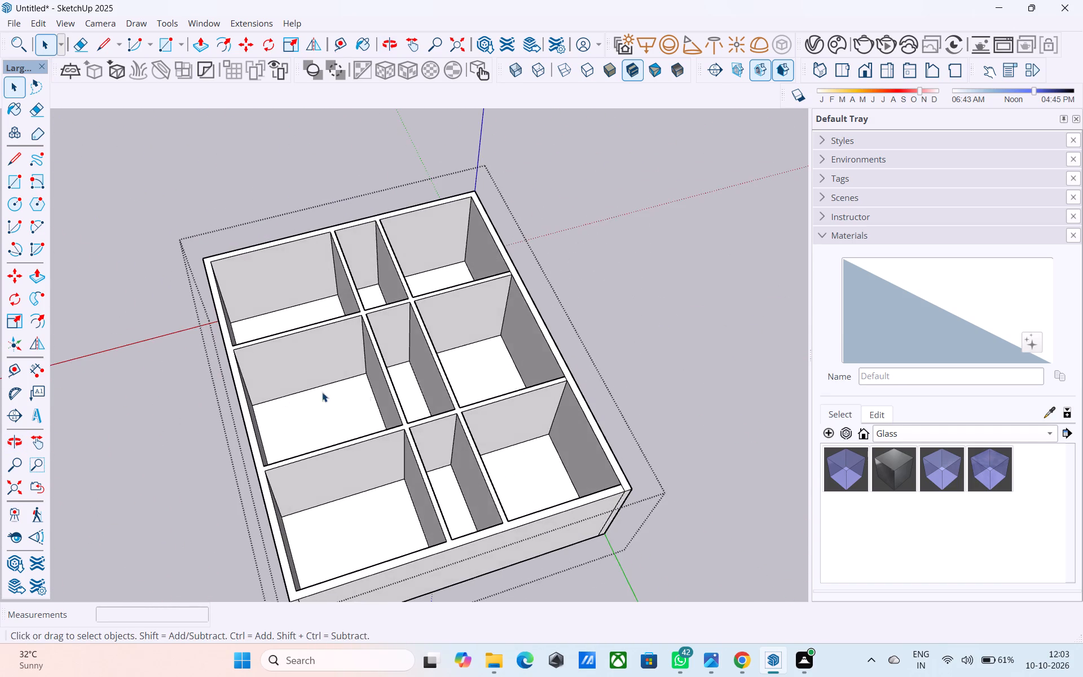
Draw a 6" line across the top of the corridor partition where it meets the first interior cross wall.
scroll(391, 387, up, 5)
scroll(366, 313, up, 1)
key(l)
scroll(344, 279, up, 4)
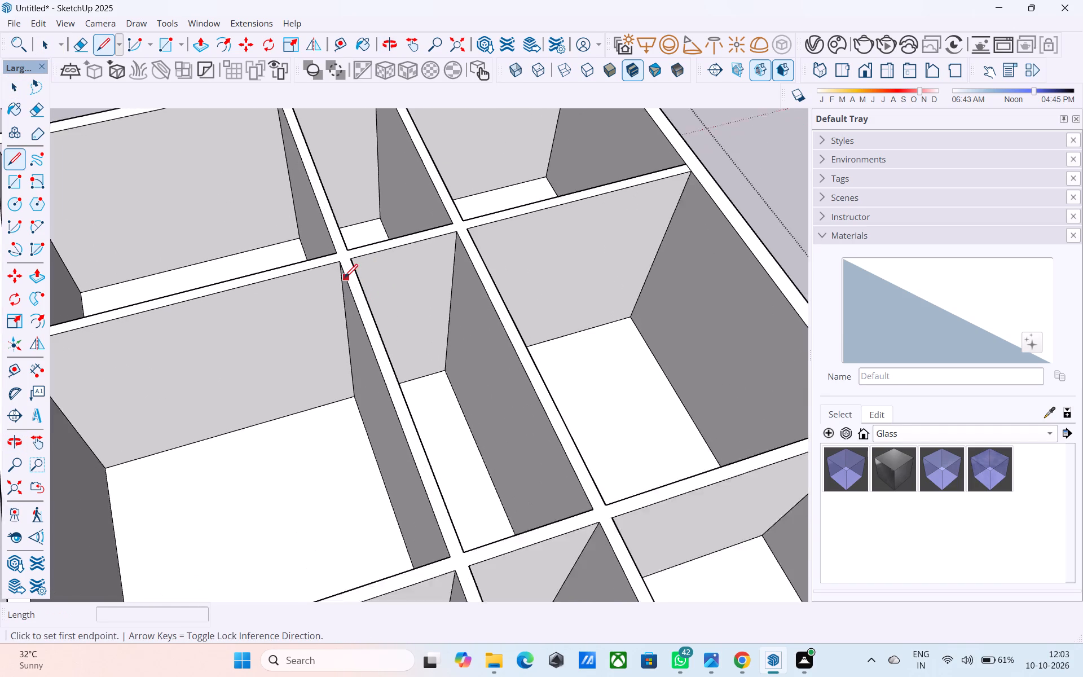
click(345, 261)
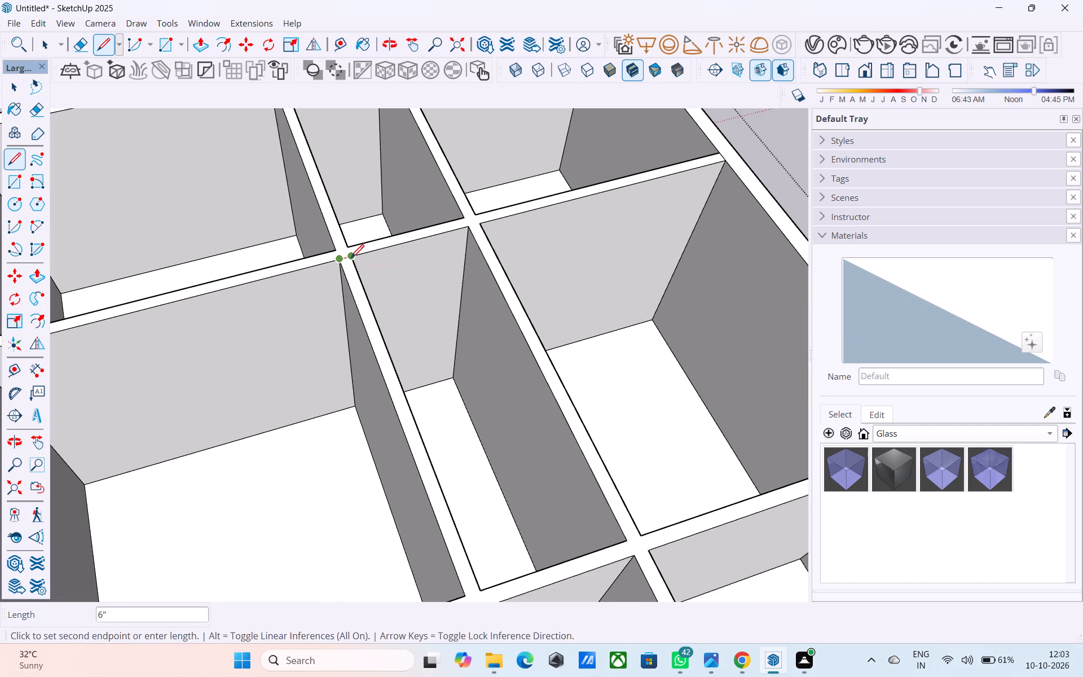
click(352, 258)
key(space)
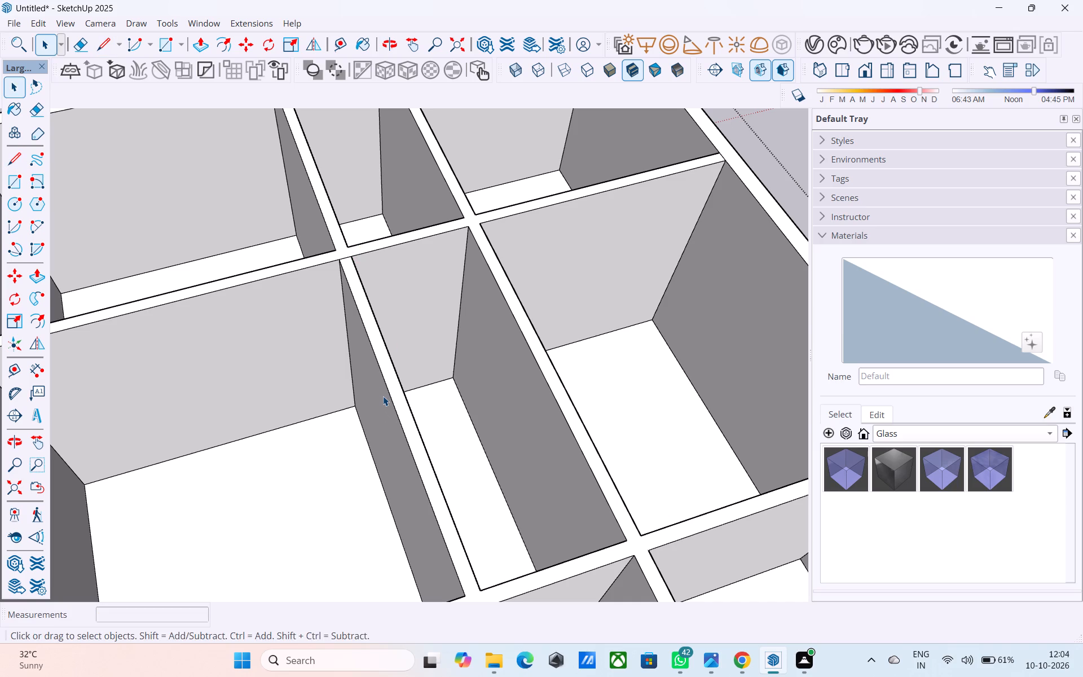
Draw a 6" line across the end-row partition between the narrow room and the adjoining corner room, at the interior cross wall.
scroll(383, 396, down, 5)
middle_drag(383, 396, 530, 280)
scroll(468, 331, down, 3)
middle_drag(457, 347, 476, 276)
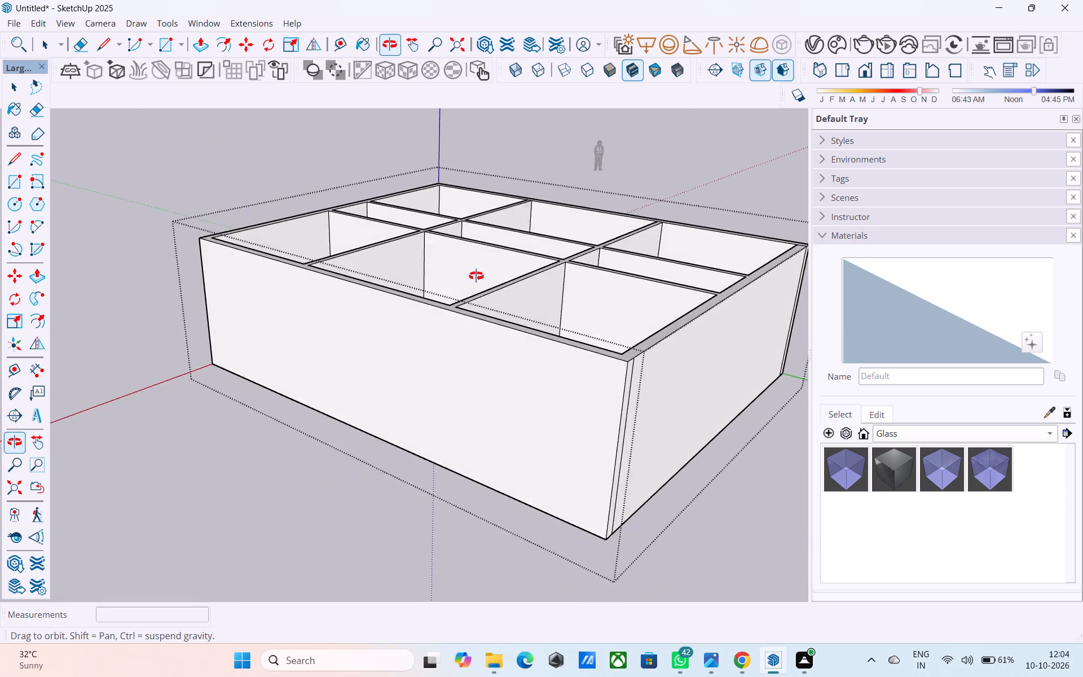
middle_drag(476, 276, 190, 363)
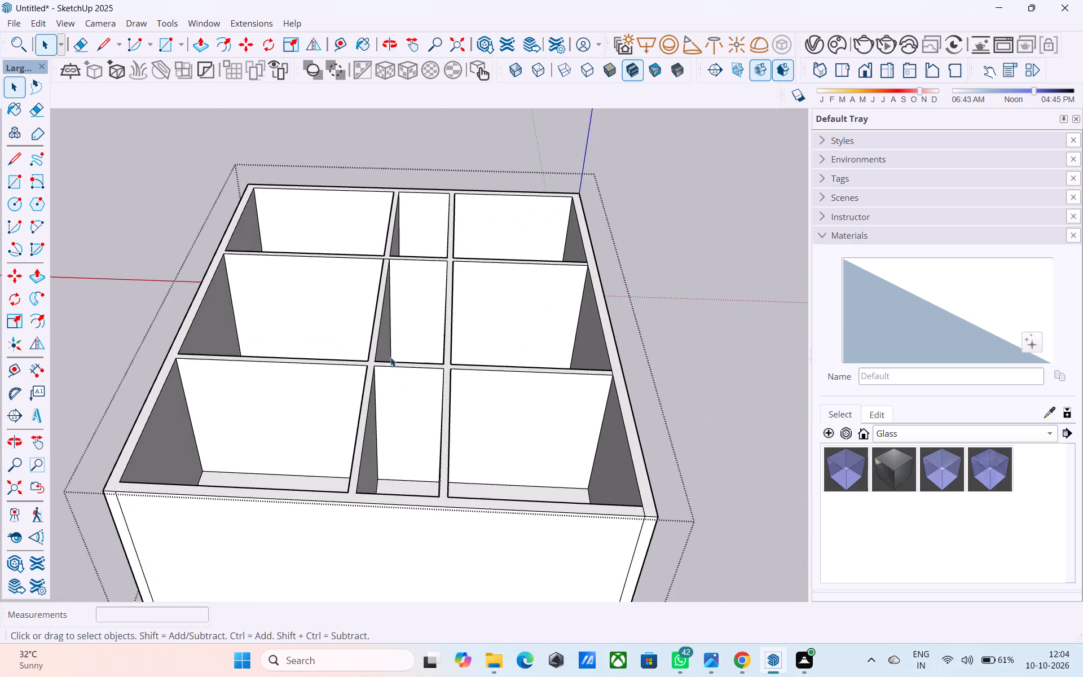
middle_drag(452, 342, 421, 348)
scroll(312, 278, down, 4)
middle_drag(342, 329, 305, 441)
scroll(387, 373, up, 4)
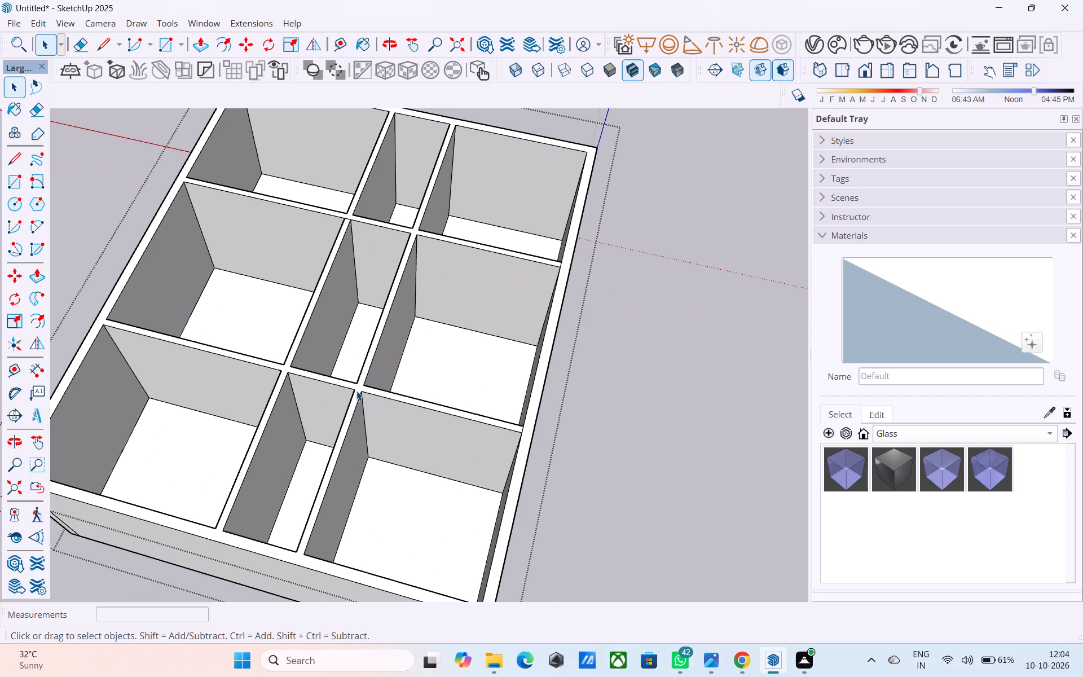
scroll(356, 391, up, 1)
key(l)
scroll(356, 391, up, 3)
click(367, 392)
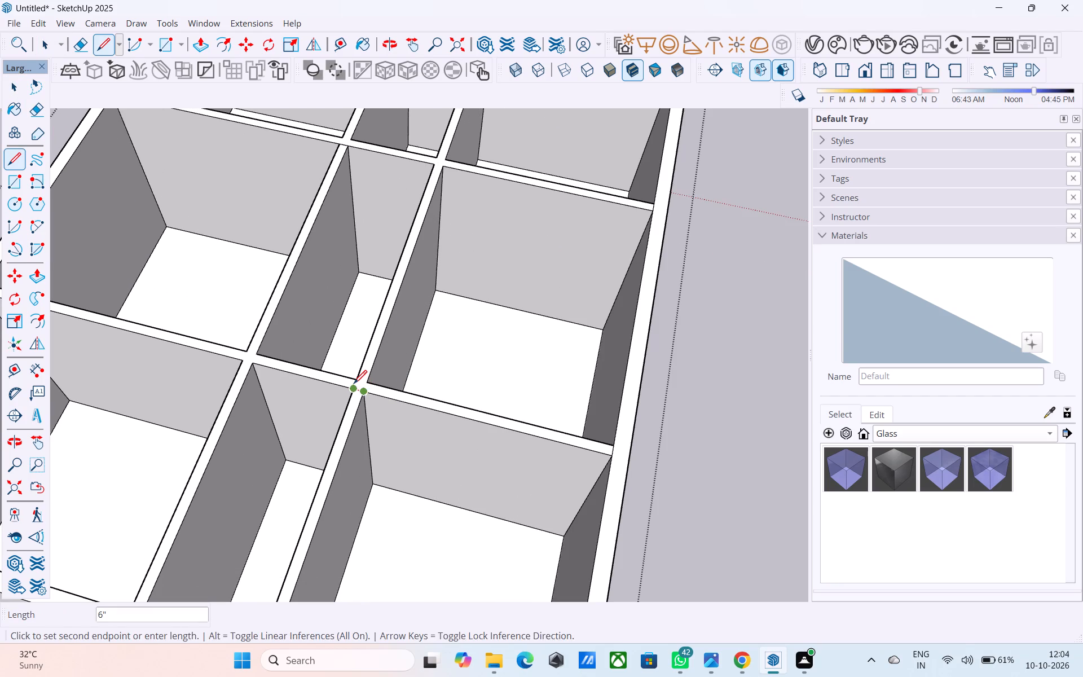
click(354, 385)
key(space)
click(353, 406)
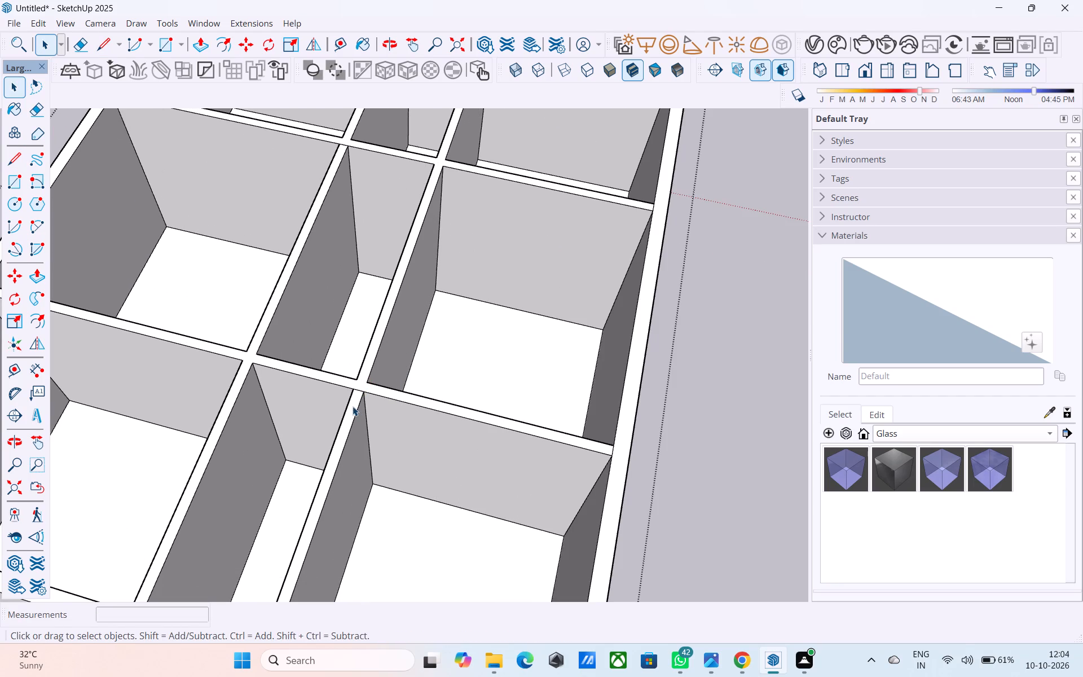
Draw a second 6" line across the same partition's top at its outer wall end.
scroll(394, 342, down, 6)
scroll(372, 373, up, 5)
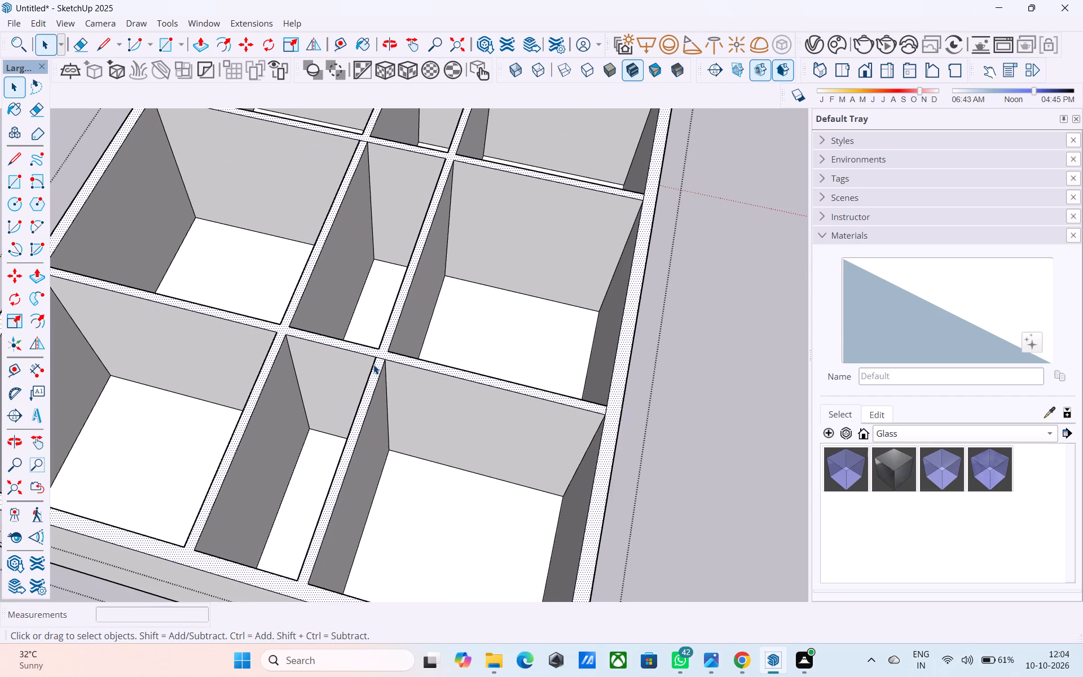
key(l)
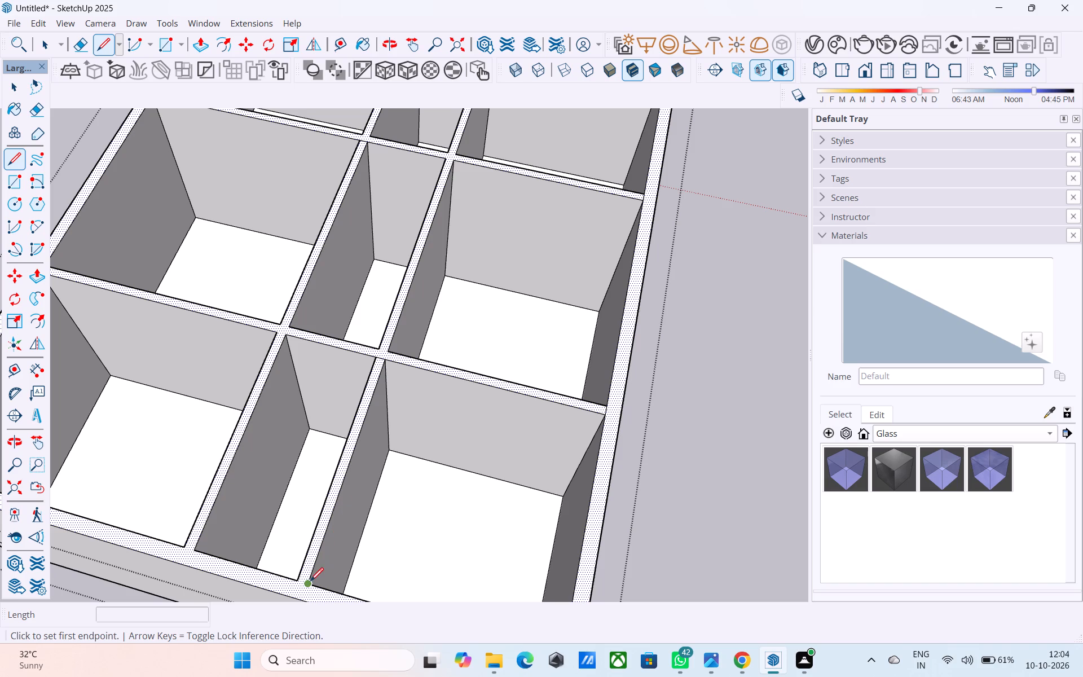
click(300, 580)
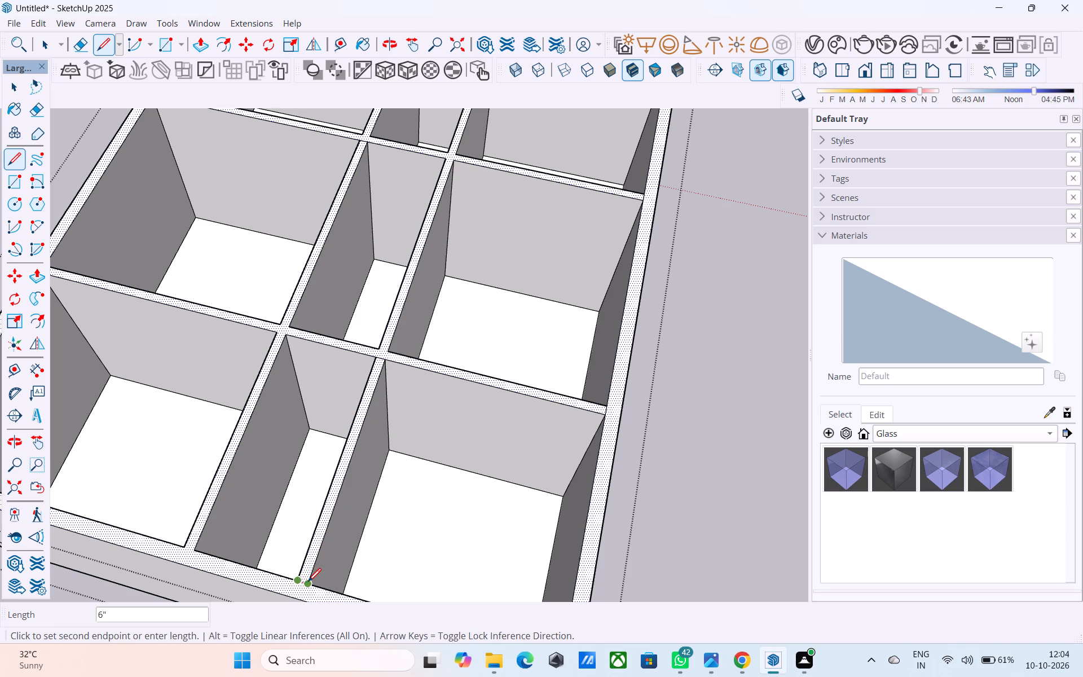
click(308, 583)
key(space)
Push/Pull the separated partition top down 12' to the floor, opening the narrow room into the corner room.
click(306, 573)
key(p)
click(303, 564)
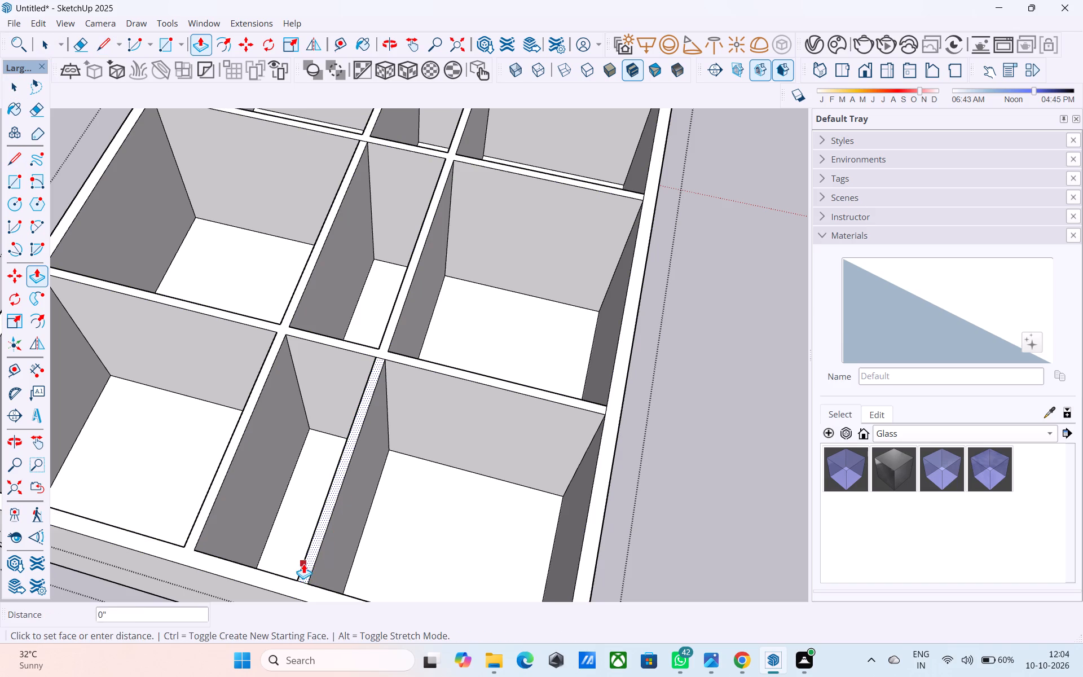
click(381, 565)
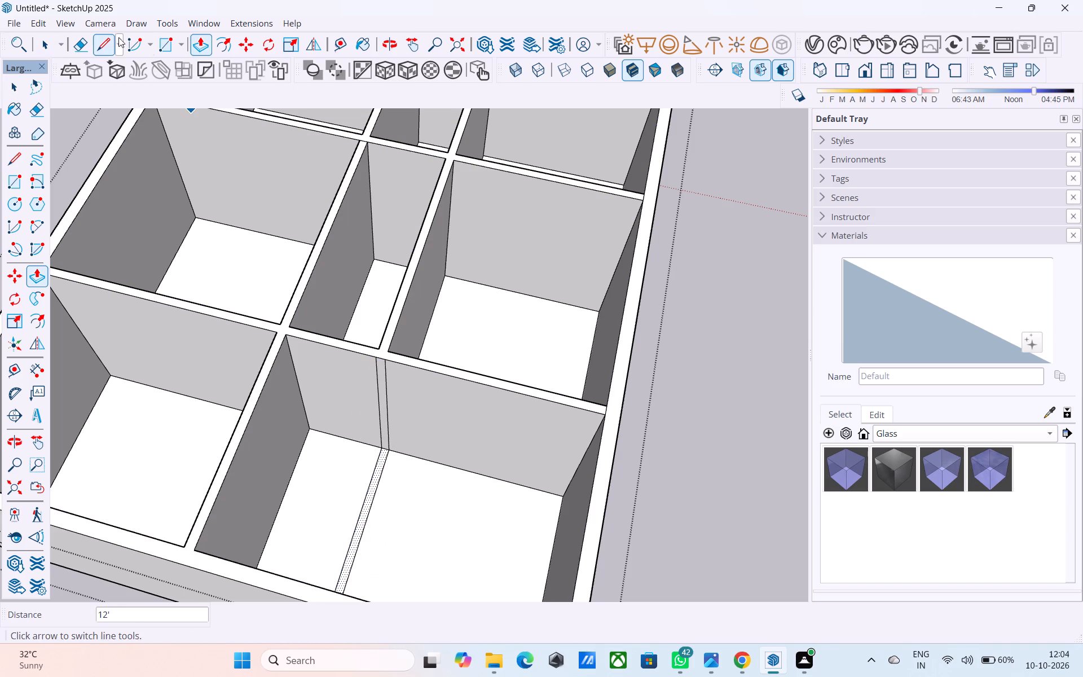
Erase the removed partition's leftover edges on the floor and on the interior cross wall.
click(87, 38)
drag(403, 496, 360, 485)
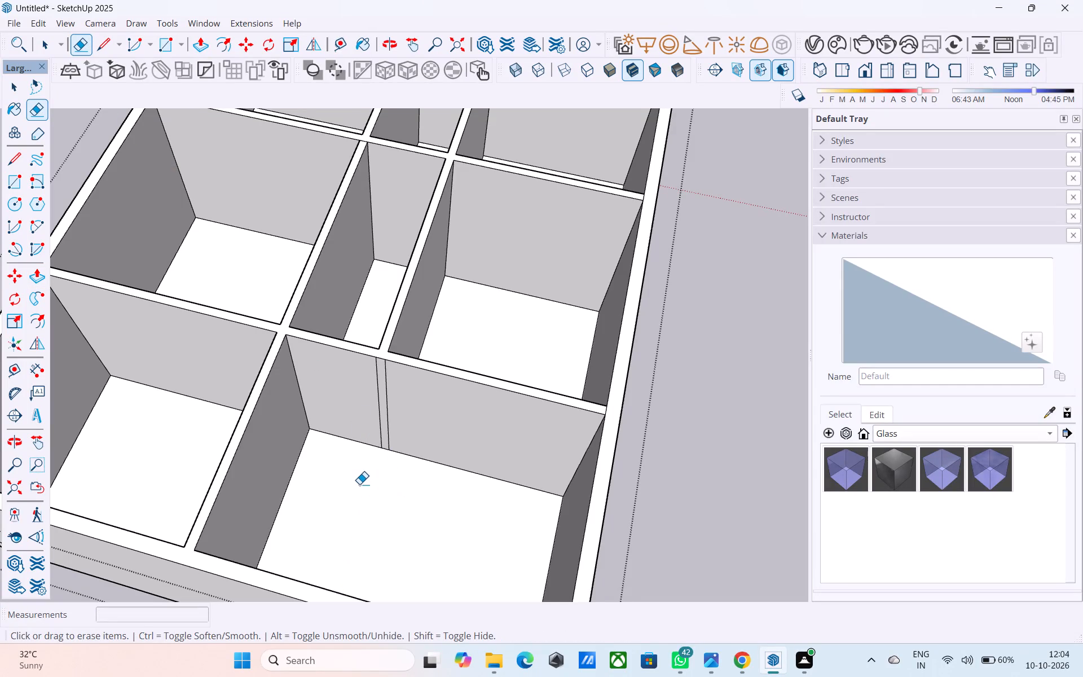
scroll(362, 488, down, 2)
scroll(377, 425, up, 3)
drag(388, 419, 373, 409)
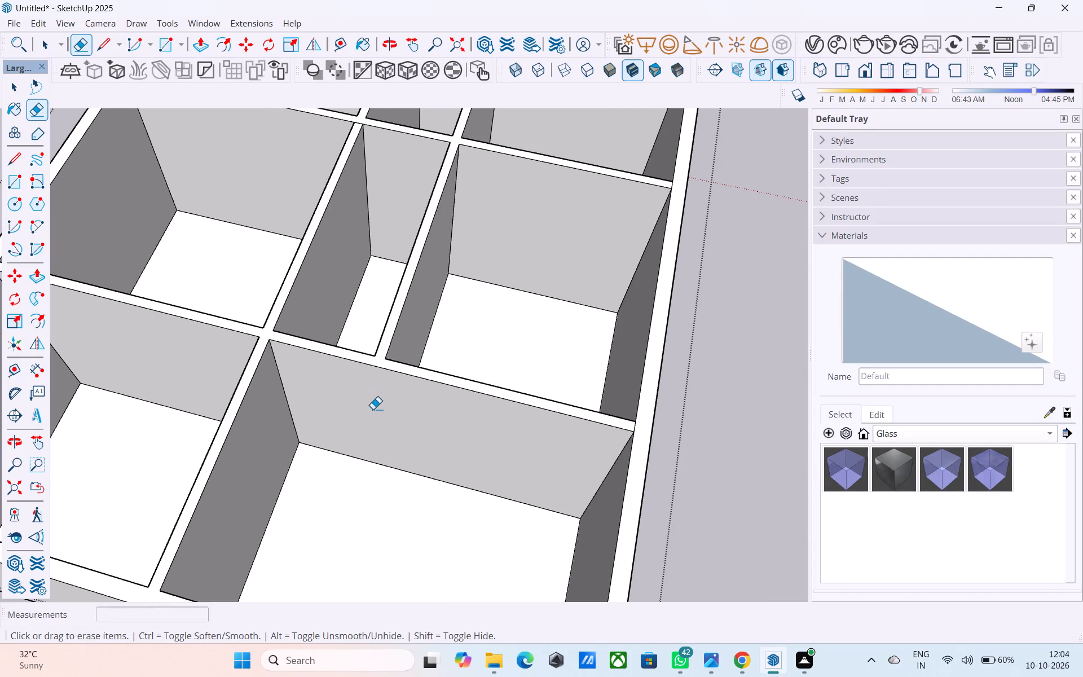
key(space)
Erase the removed partition's two leftover vertical edges on the inside face of the outer wall.
scroll(378, 413, down, 9)
middle_drag(476, 415, 97, 442)
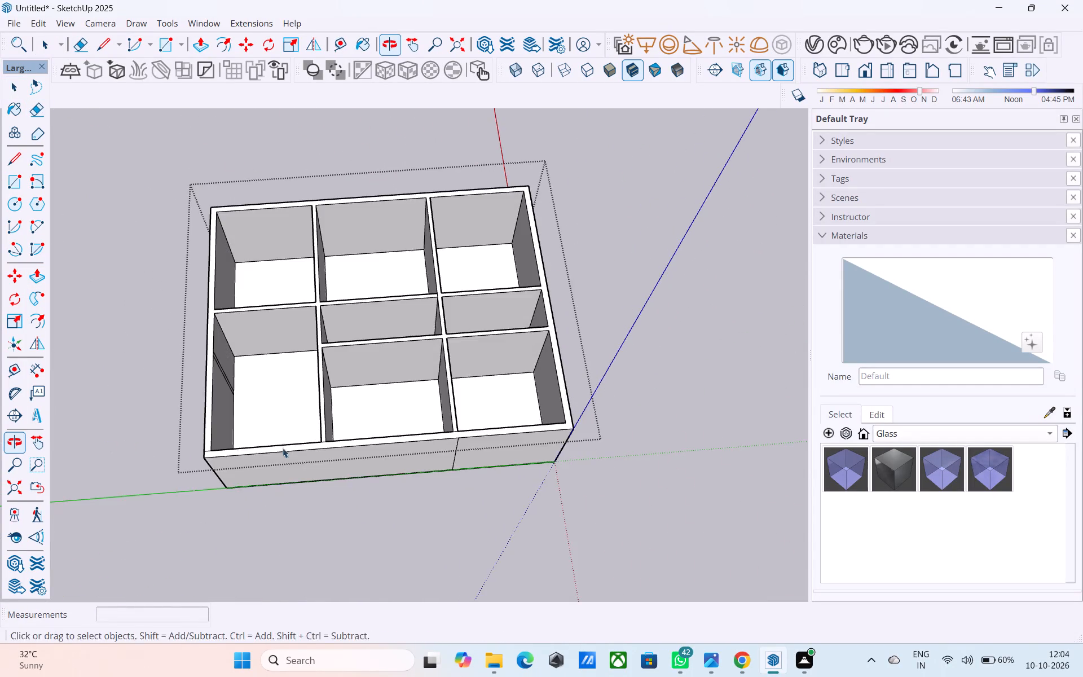
middle_drag(289, 446, 250, 433)
scroll(219, 354, up, 11)
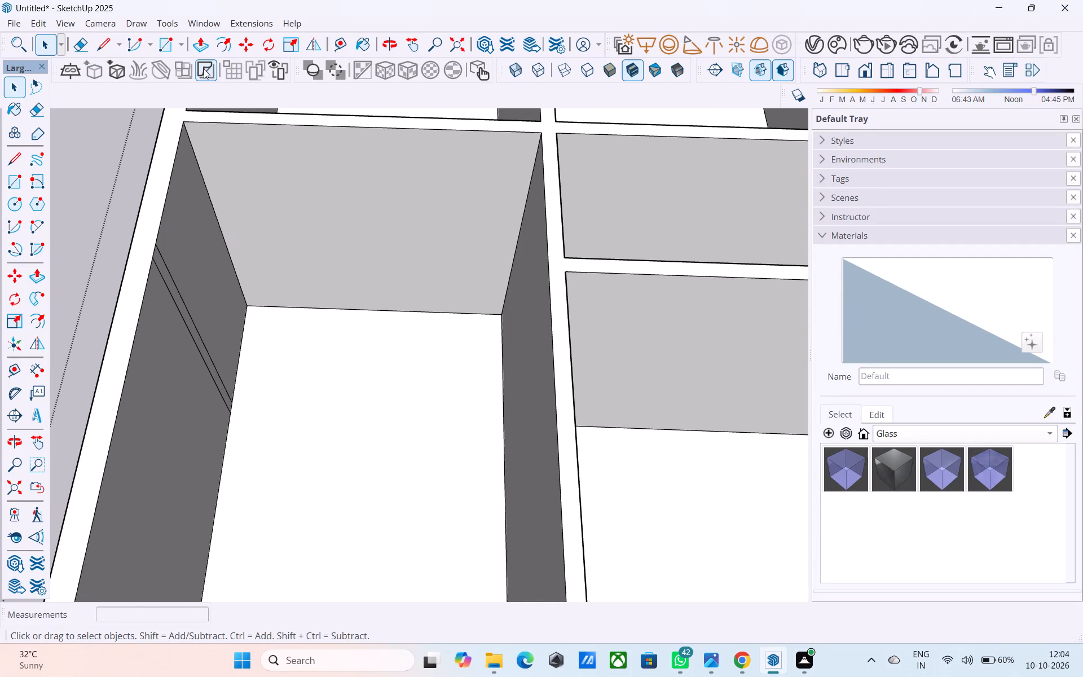
click(85, 45)
drag(185, 231, 186, 314)
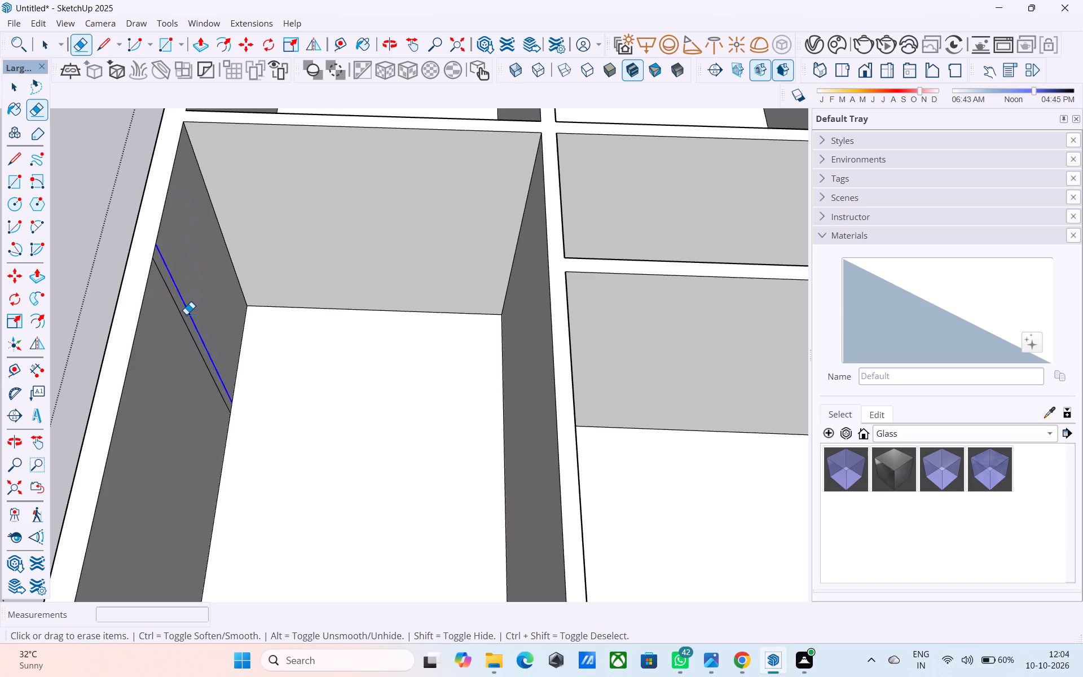
drag(186, 314, 186, 315)
drag(178, 314, 184, 308)
Draw 6" lines across both ends of the partition top between the middle row's narrow room and the smaller room beside it.
scroll(172, 301, down, 4)
middle_drag(172, 304, 477, 291)
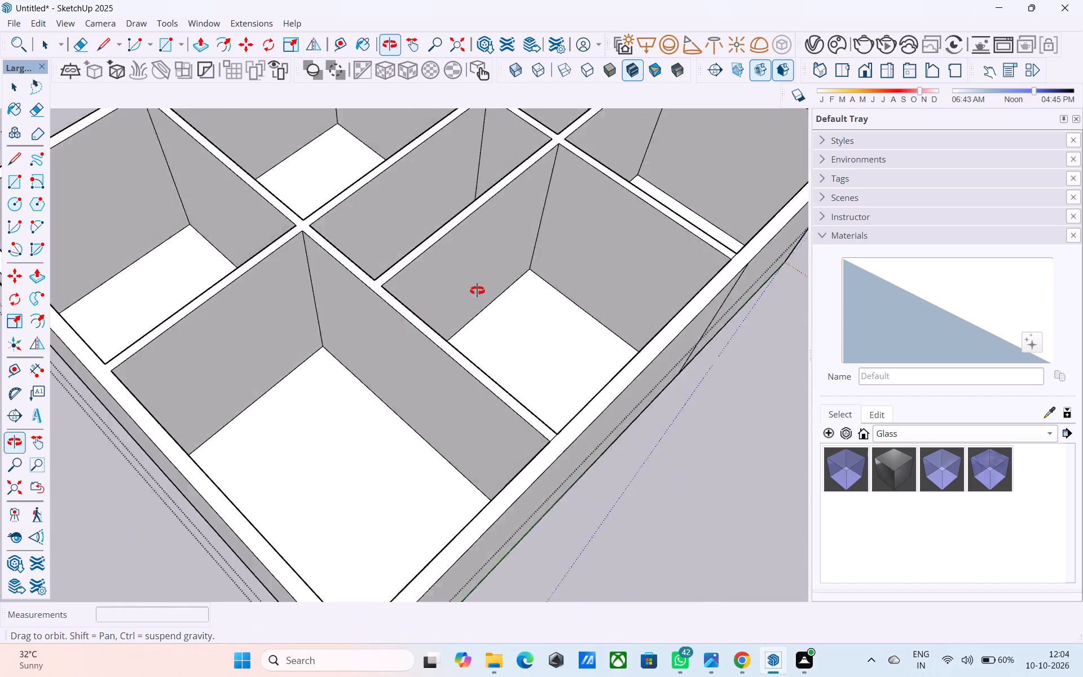
middle_drag(477, 291, 613, 266)
key(space)
scroll(448, 311, down, 6)
middle_drag(532, 321, 618, 338)
scroll(417, 309, up, 4)
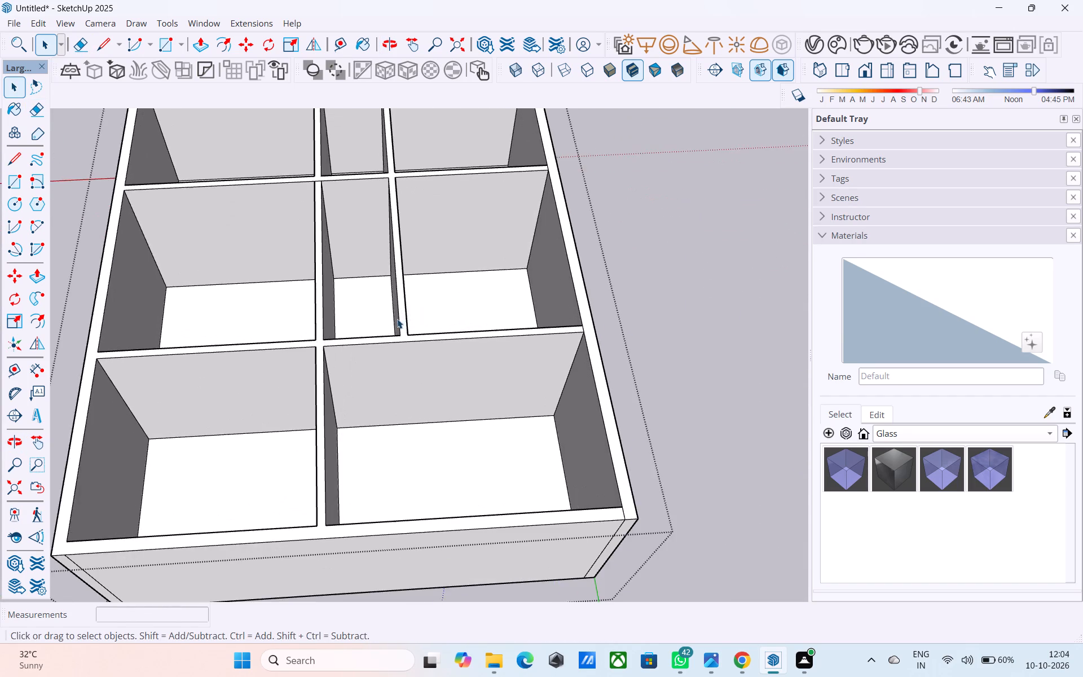
scroll(702, 287, down, 4)
middle_drag(493, 264, 468, 362)
scroll(467, 363, up, 7)
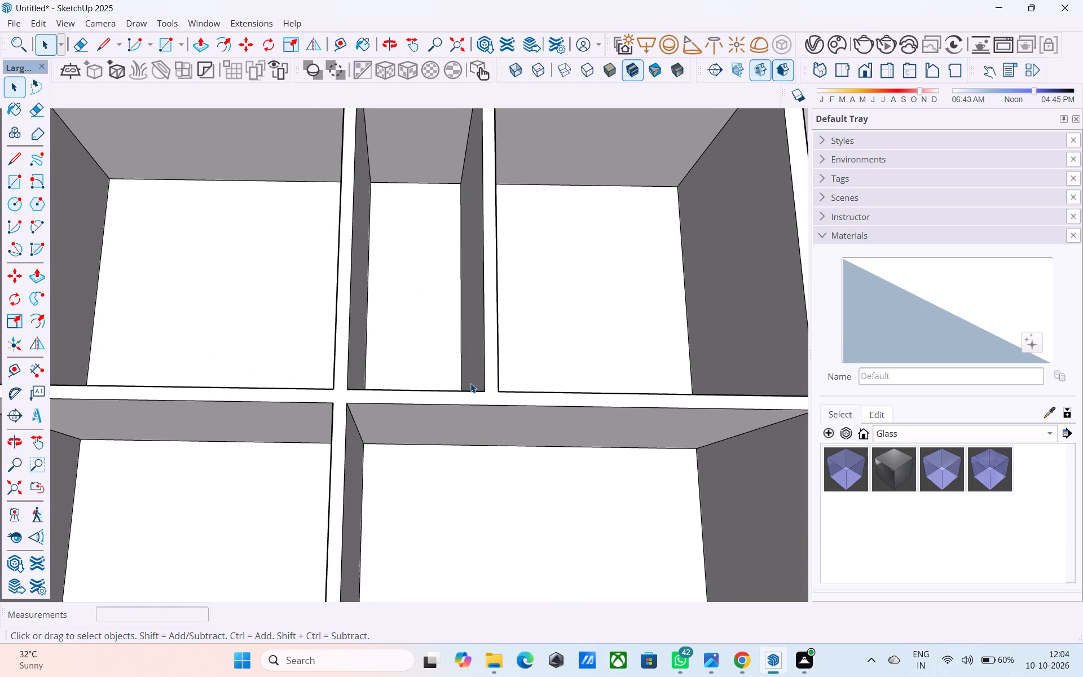
scroll(469, 381, down, 5)
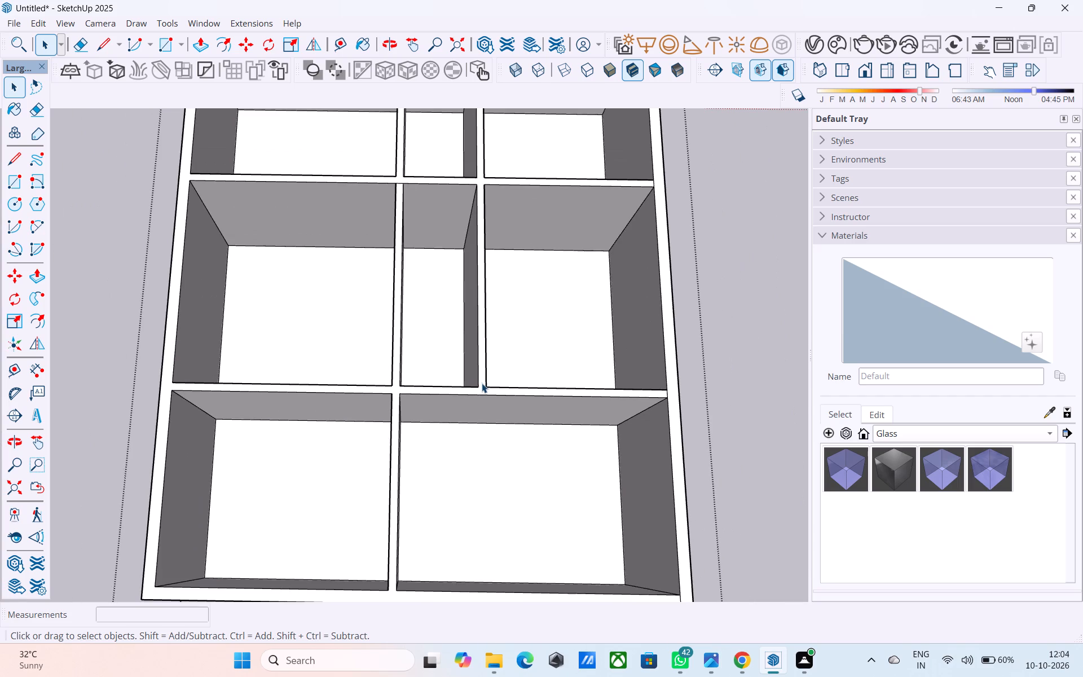
key(l)
scroll(482, 381, up, 4)
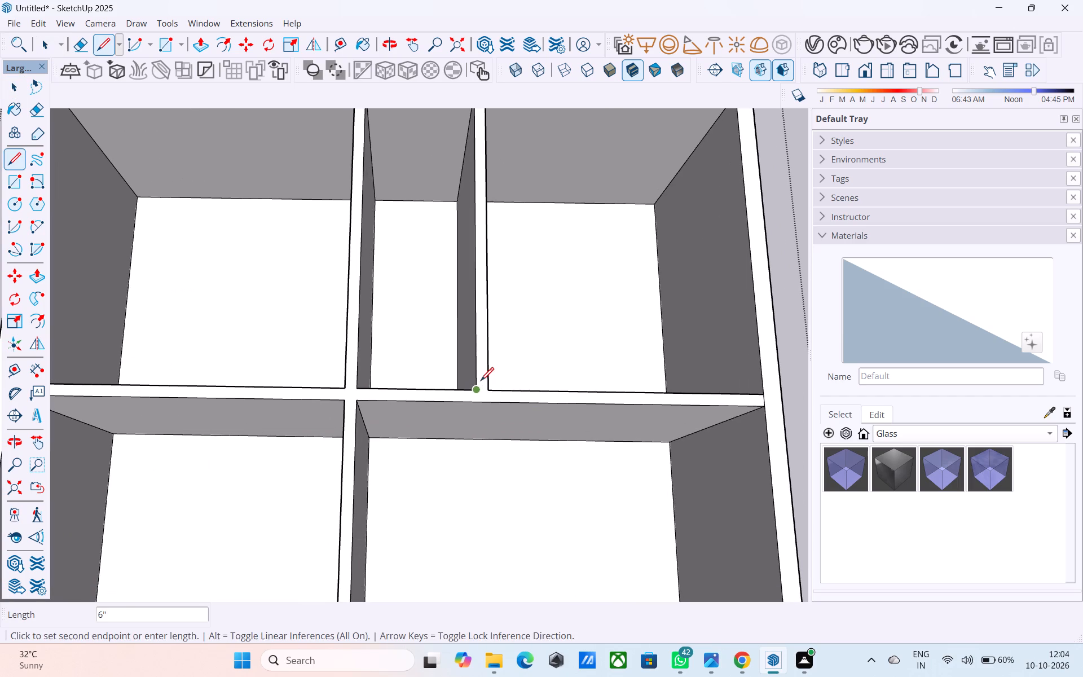
click(481, 383)
click(491, 391)
scroll(485, 389, down, 5)
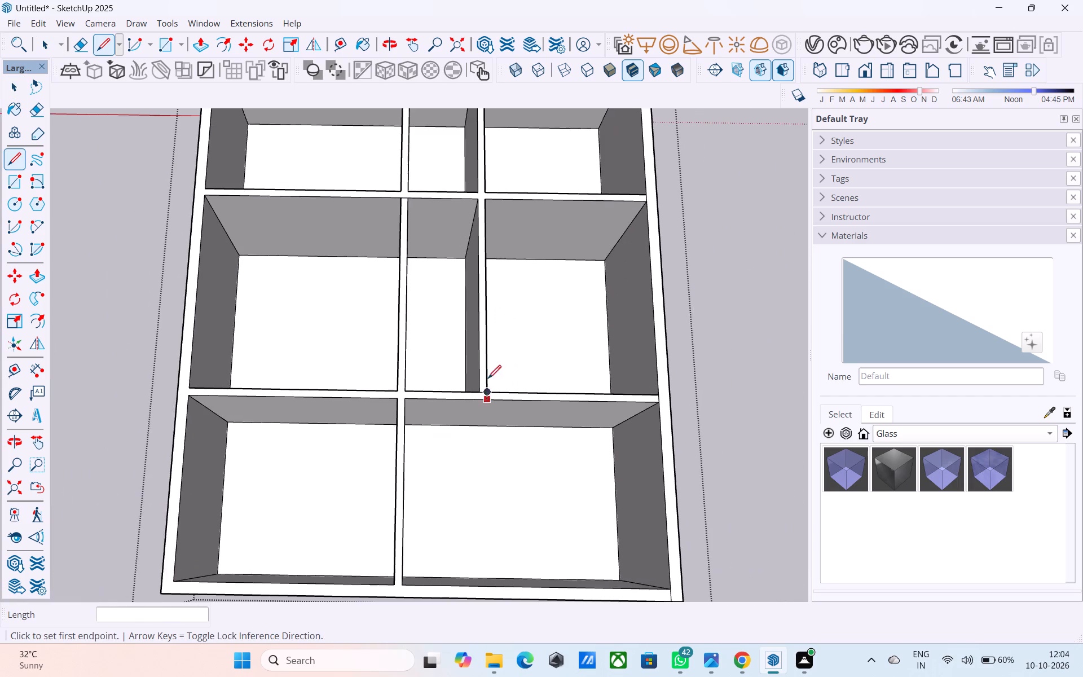
scroll(495, 195, up, 8)
drag(480, 205, 473, 205)
click(461, 205)
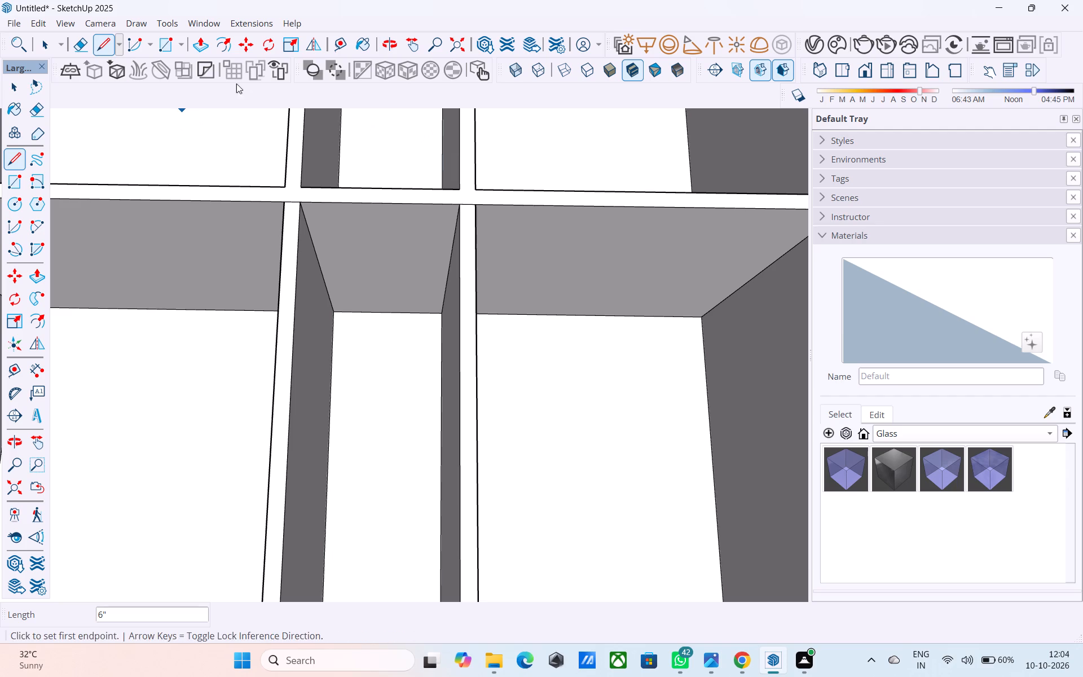
Push/Pull the separated partition top down 12' to the floor, merging the narrow room with the room beside it.
key(space)
click(463, 262)
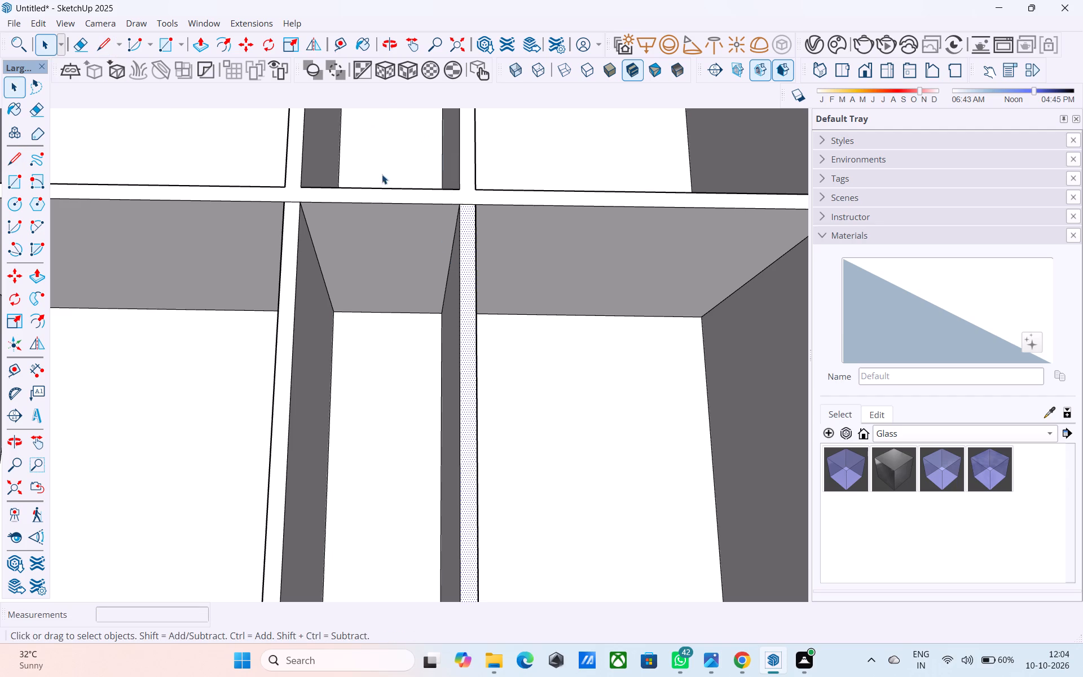
click(202, 50)
click(460, 316)
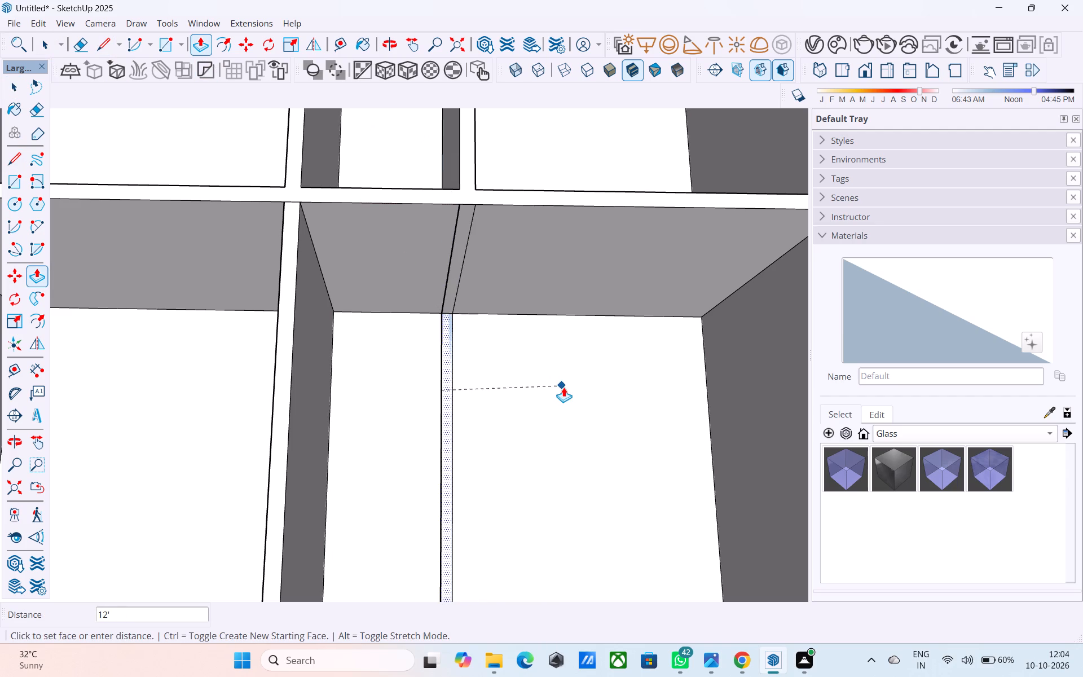
click(563, 387)
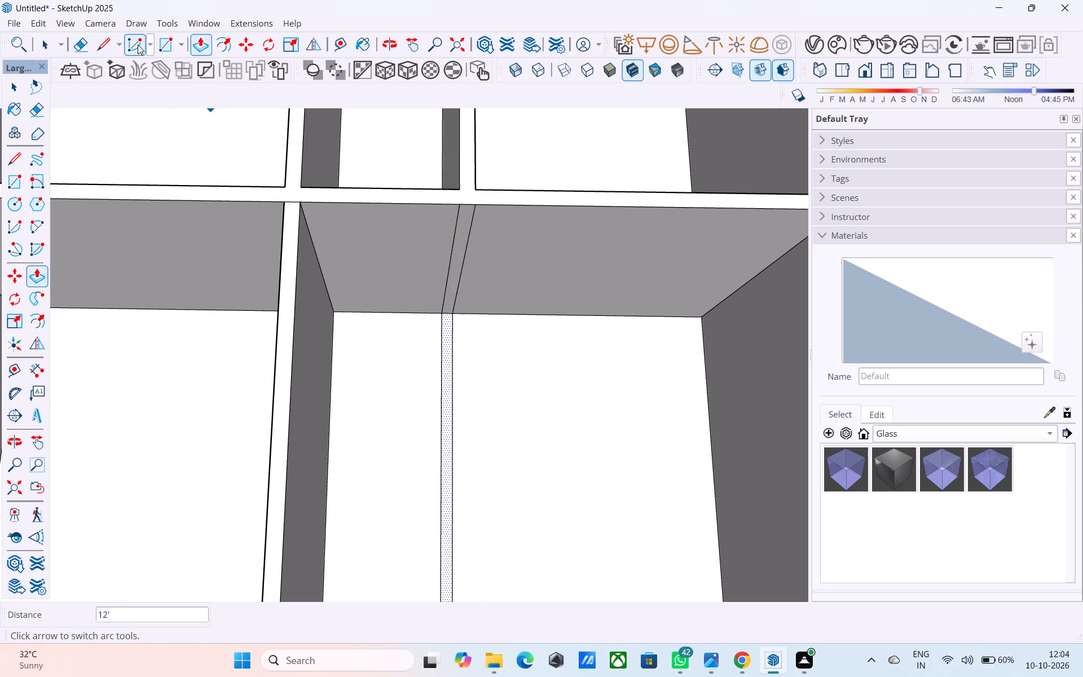
Erase the removed partition's leftover edges on the floor and on the cross walls at both of its ends.
click(87, 41)
drag(519, 342, 360, 349)
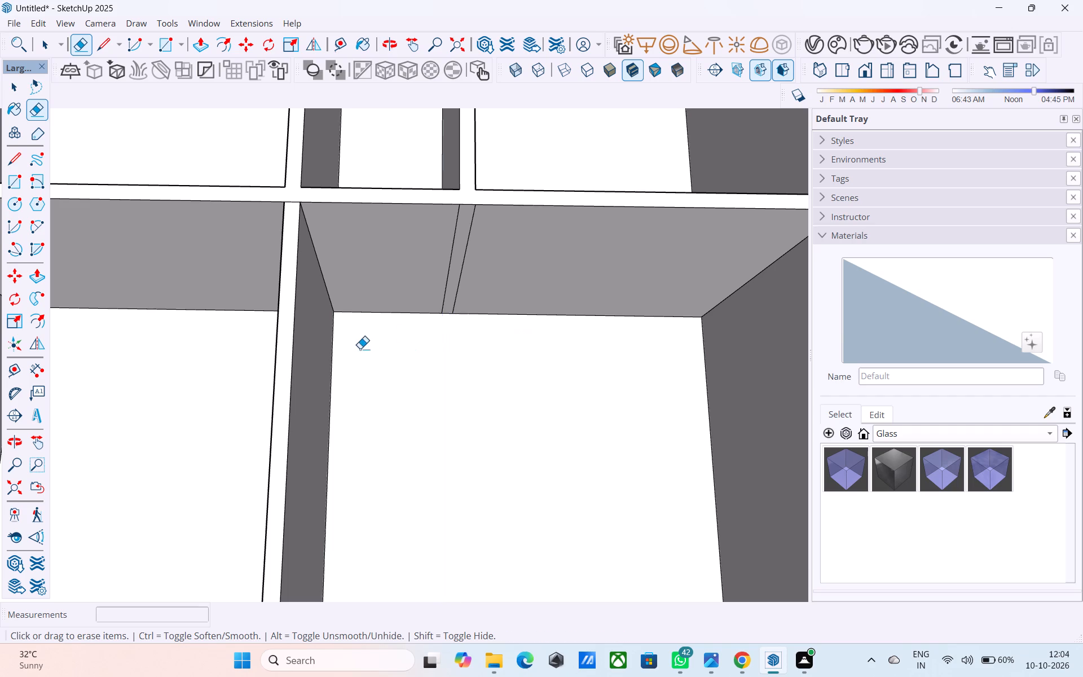
drag(464, 261, 448, 254)
scroll(478, 285, down, 6)
middle_drag(604, 403, 309, 346)
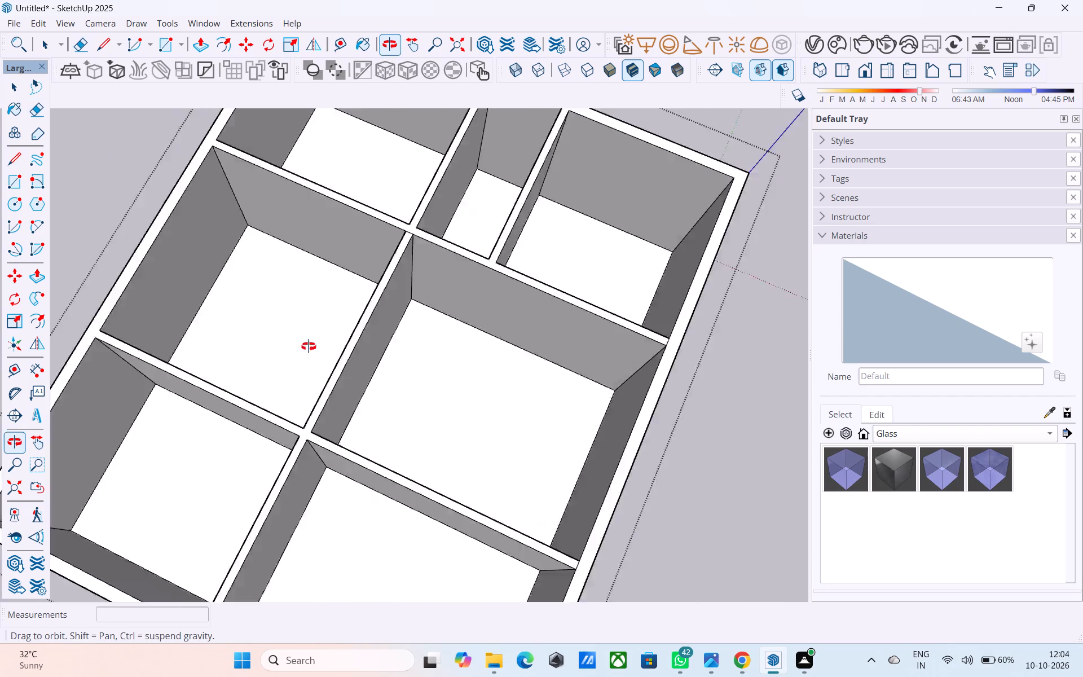
middle_drag(309, 346, 120, 306)
middle_drag(291, 311, 242, 294)
scroll(239, 291, up, 4)
drag(239, 284, 249, 276)
scroll(292, 325, down, 6)
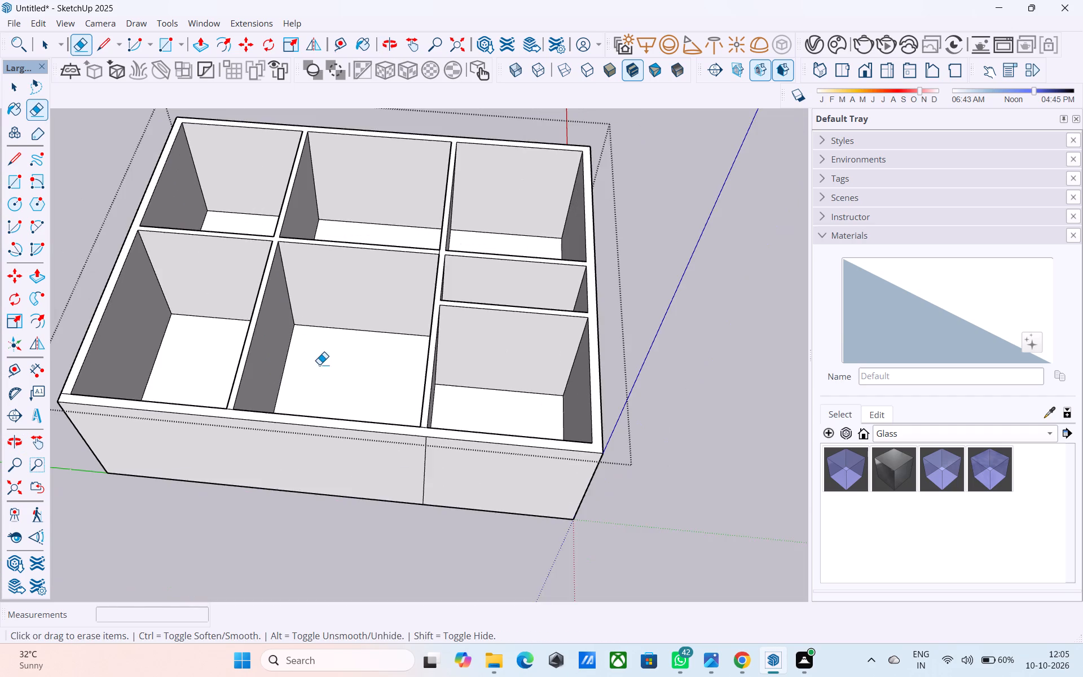
Examine the walled building from several sides and from above, and leave the group.
middle_drag(298, 362, 636, 298)
middle_drag(314, 301, 604, 301)
scroll(494, 297, down, 4)
middle_drag(478, 298, 717, 260)
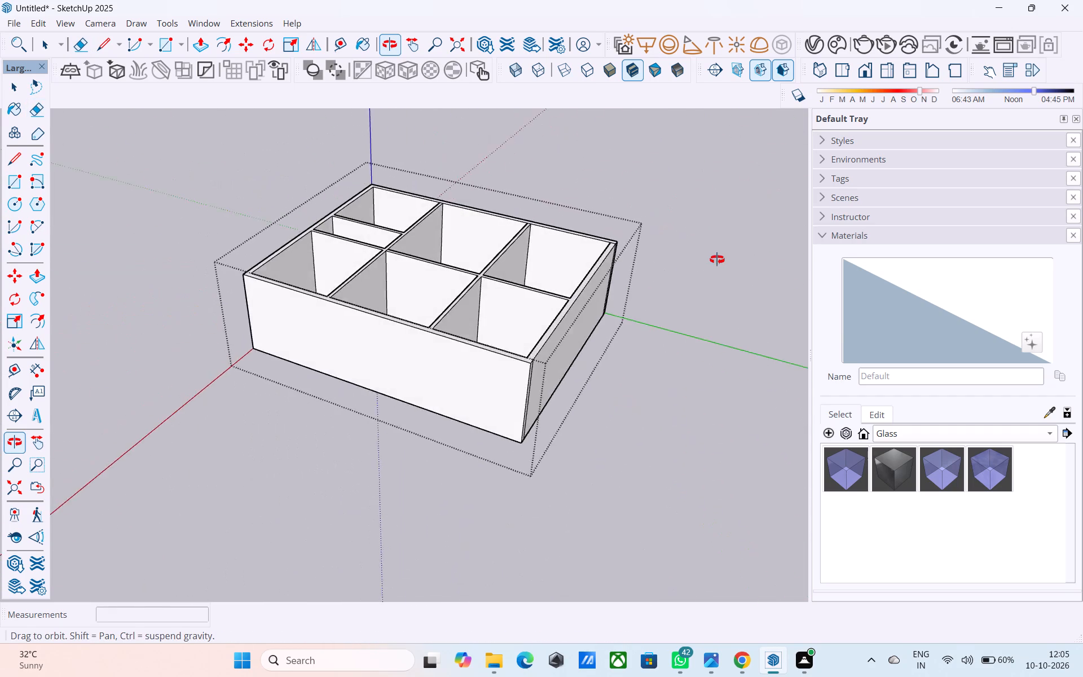
middle_drag(717, 260, 735, 389)
scroll(539, 274, up, 5)
scroll(500, 265, down, 5)
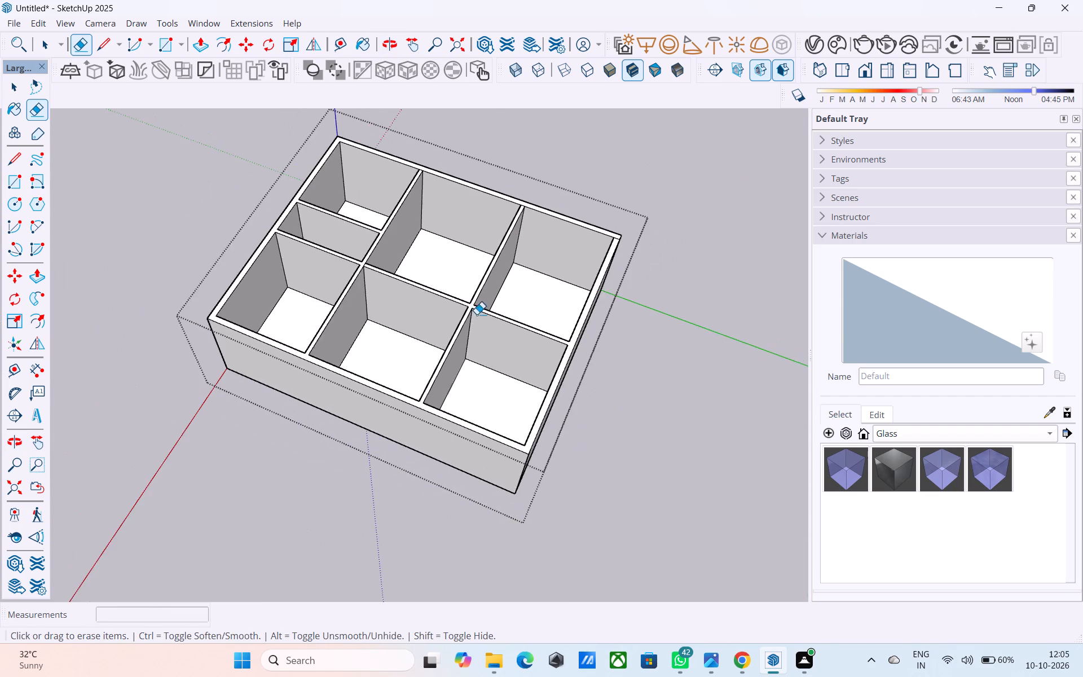
scroll(482, 338, down, 3)
shift+middle_drag(482, 343, 574, 529)
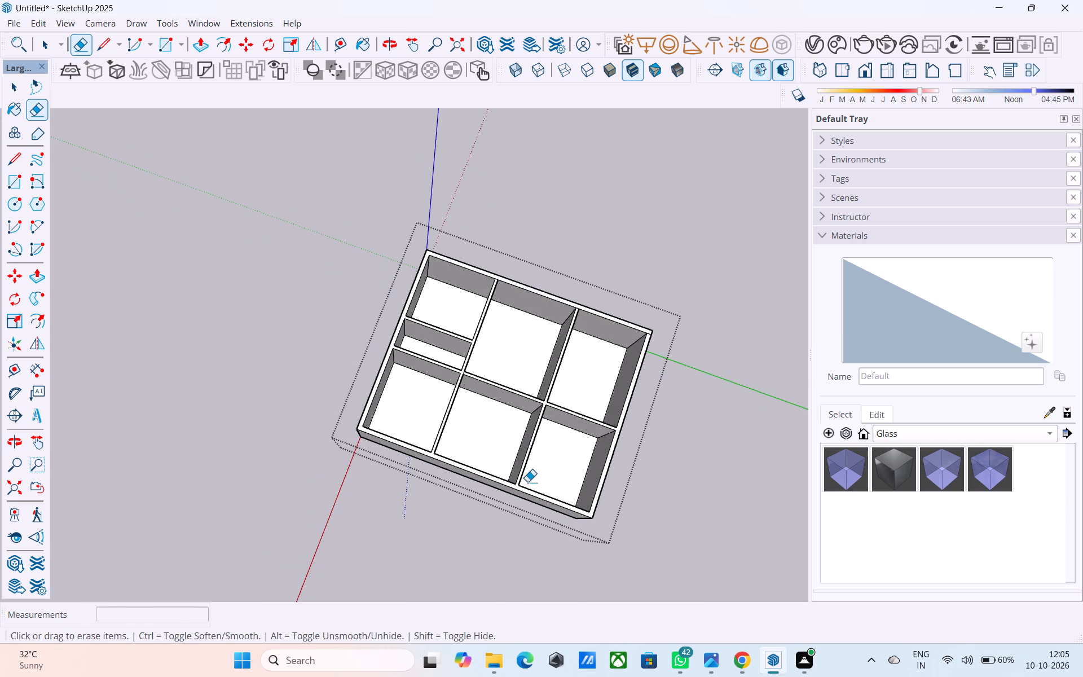
middle_drag(499, 470, 547, 263)
scroll(520, 373, up, 1)
middle_drag(472, 455, 562, 401)
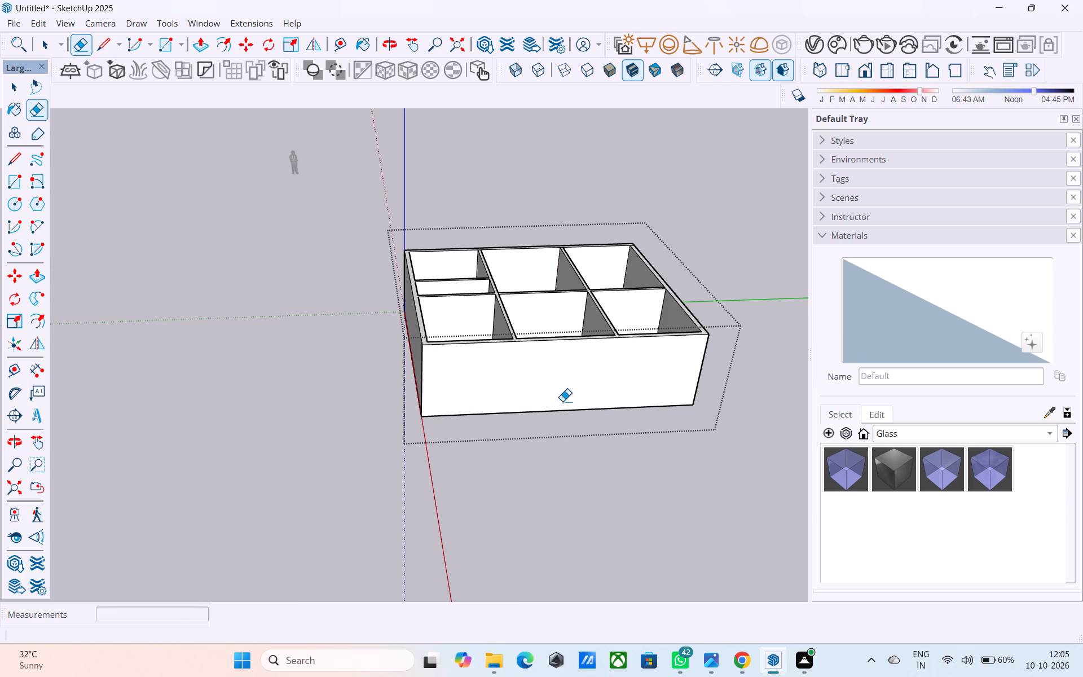
scroll(562, 401, up, 4)
scroll(558, 397, down, 1)
key(space)
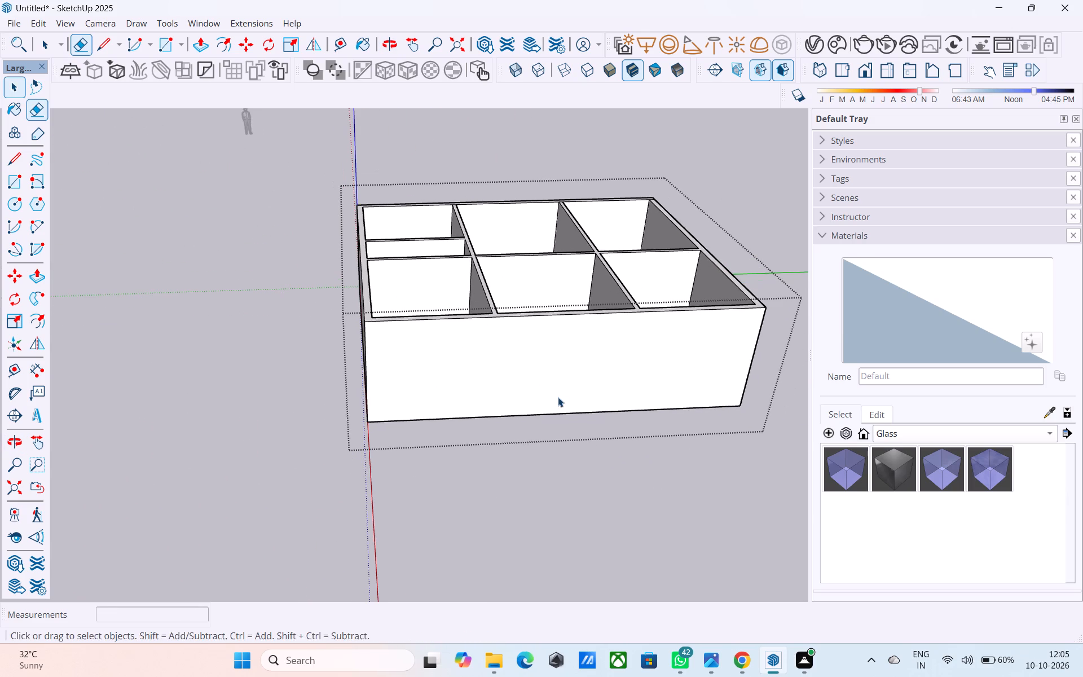
middle_drag(510, 375, 521, 410)
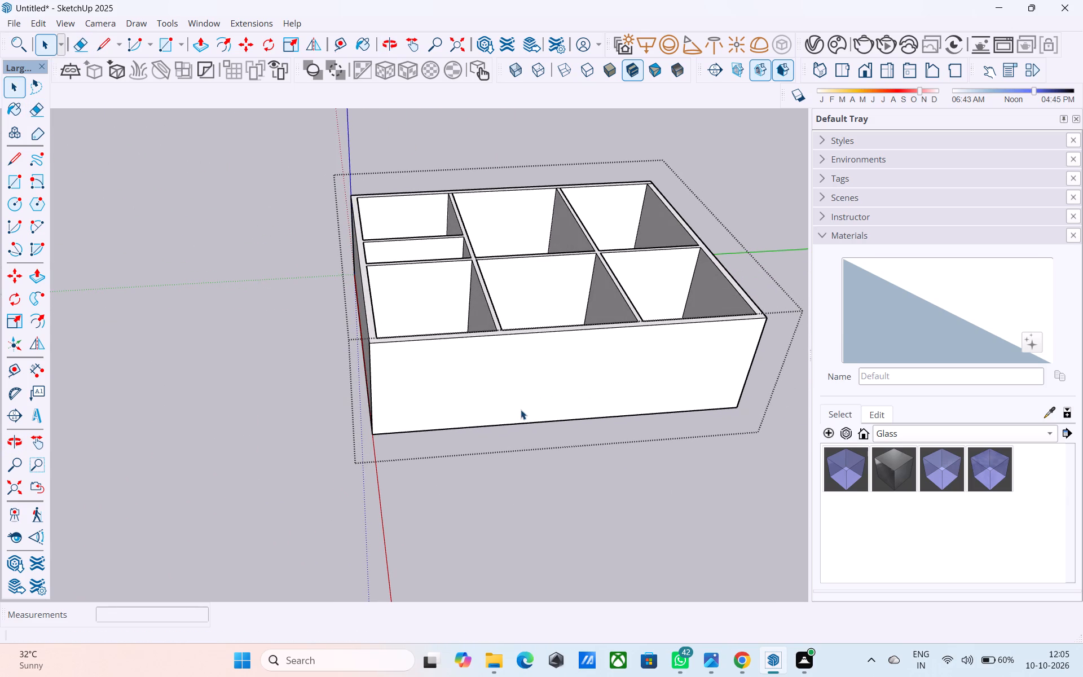
middle_drag(484, 391, 481, 450)
middle_drag(482, 395, 657, 323)
scroll(492, 334, down, 4)
middle_drag(547, 376, 413, 361)
click(270, 388)
scroll(283, 397, down, 2)
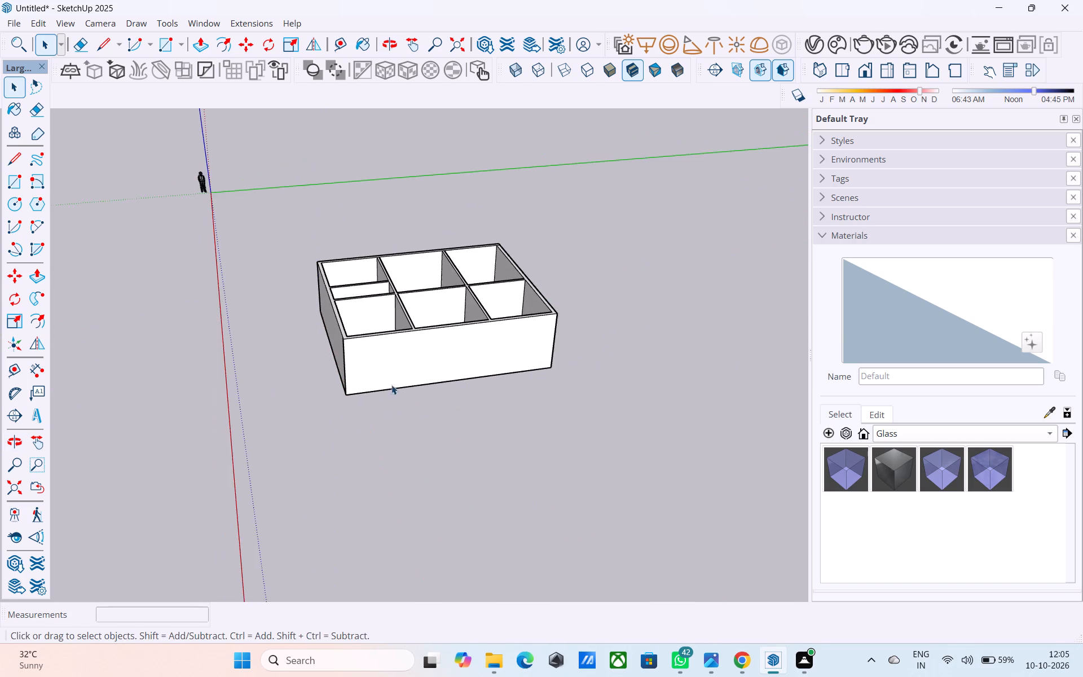
Inside the group, draw a 9" line across the outer wall's top from the first partition's corner and a 12' vertical down the outer face.
scroll(397, 380, up, 4)
double_click(405, 337)
middle_drag(410, 323, 396, 415)
scroll(395, 416, up, 1)
key(l)
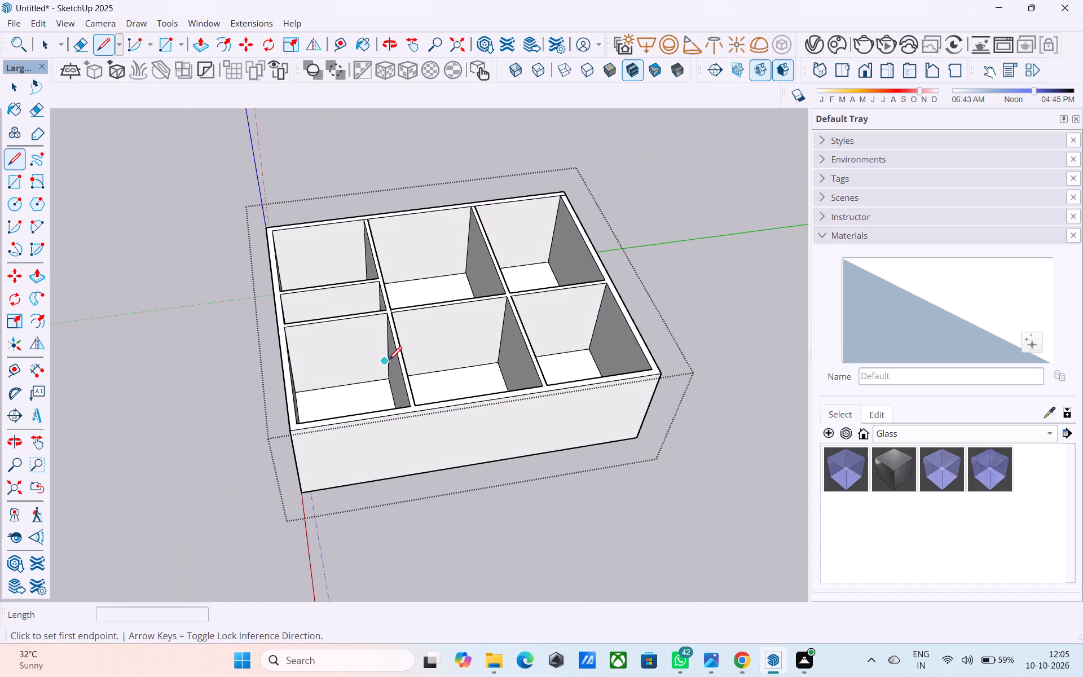
scroll(415, 398, up, 8)
click(400, 419)
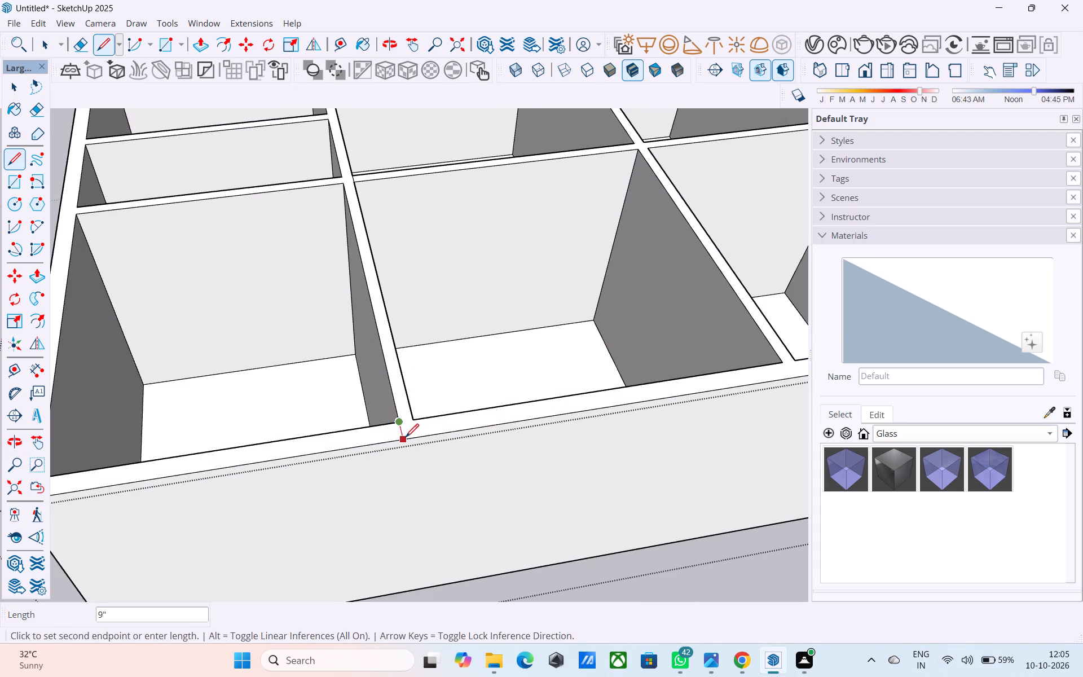
click(406, 438)
middle_drag(424, 499, 410, 417)
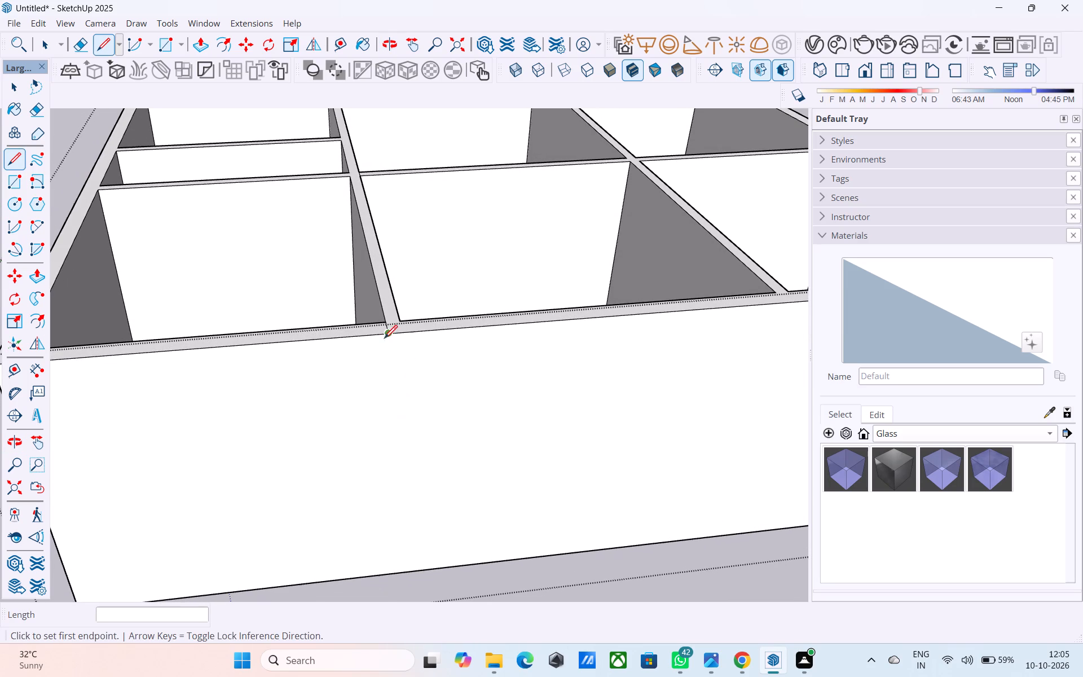
click(386, 335)
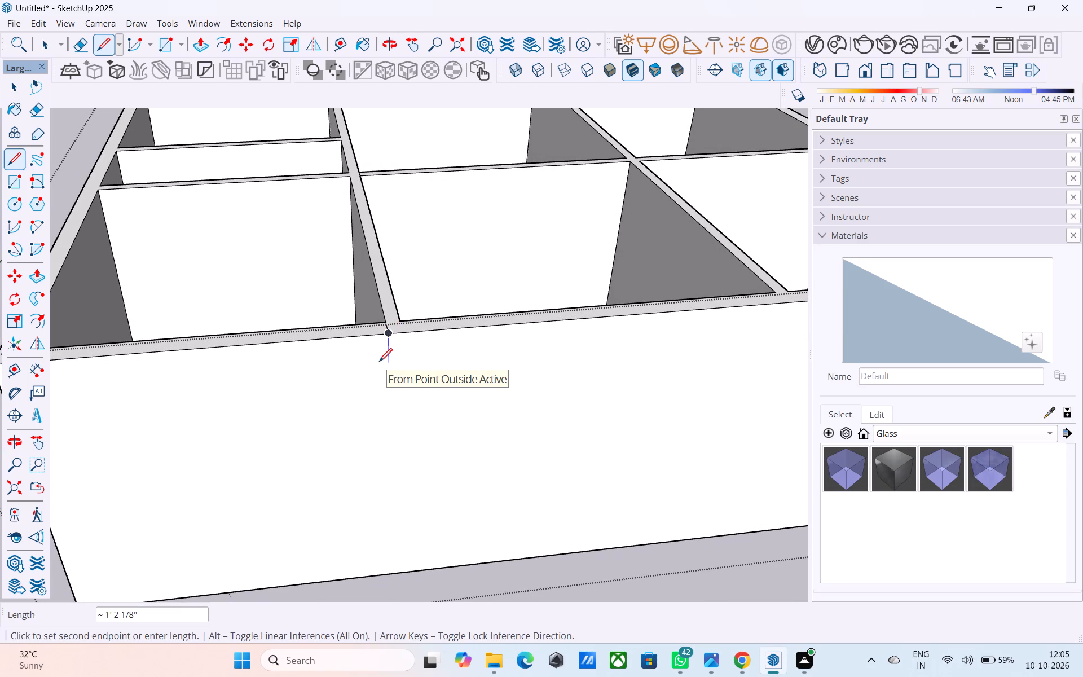
scroll(403, 341, up, 1)
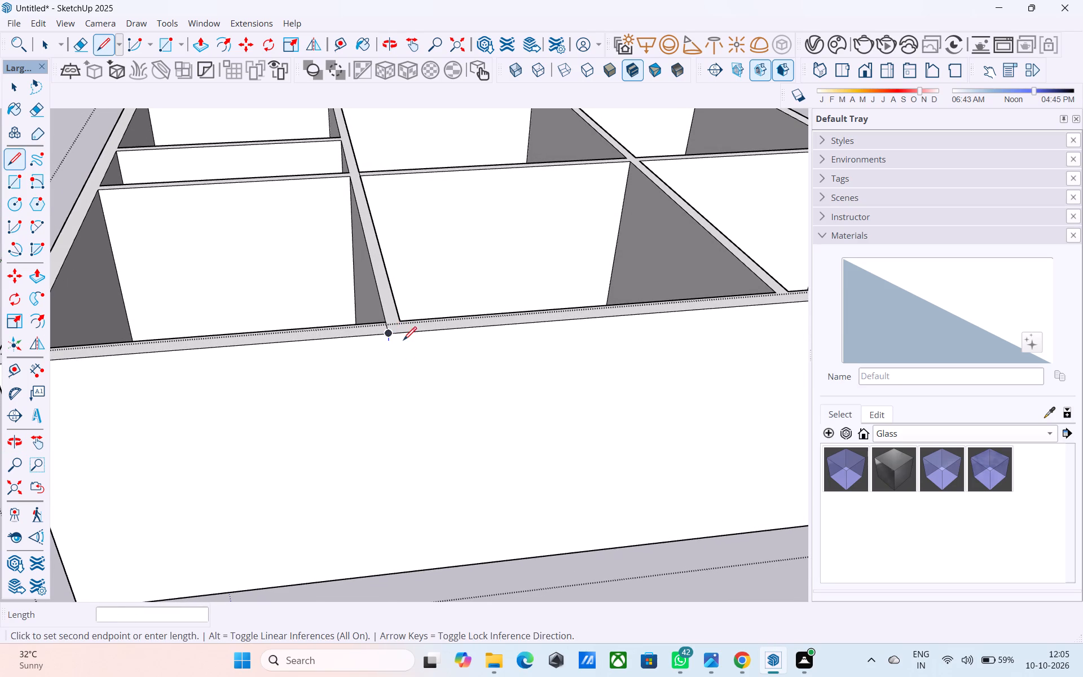
scroll(399, 406, down, 5)
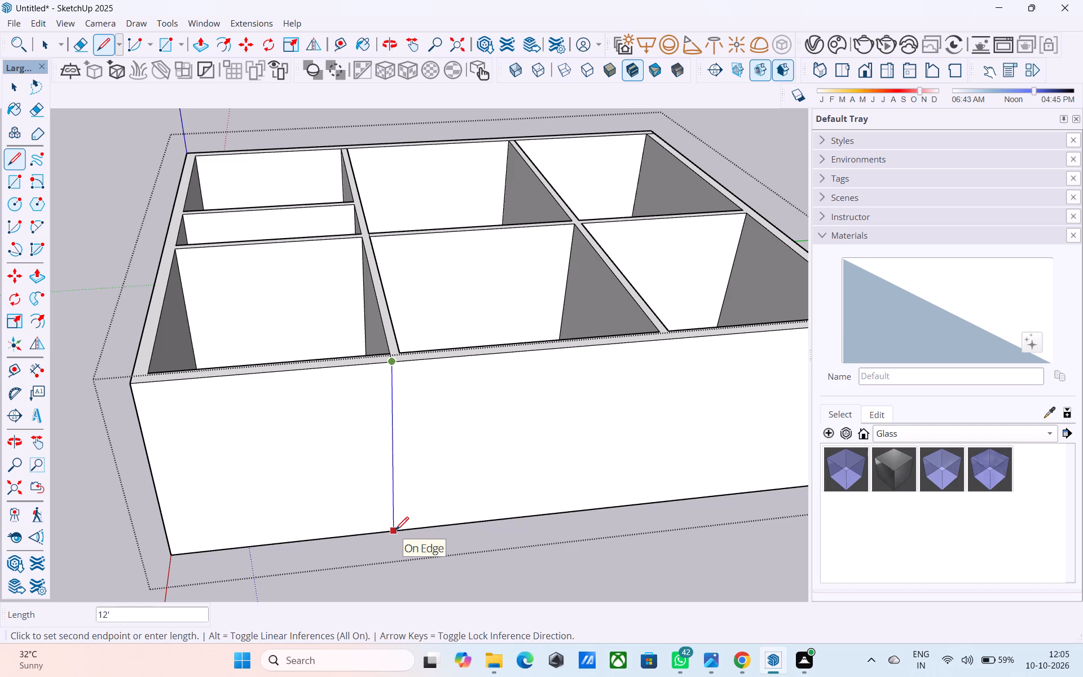
click(395, 531)
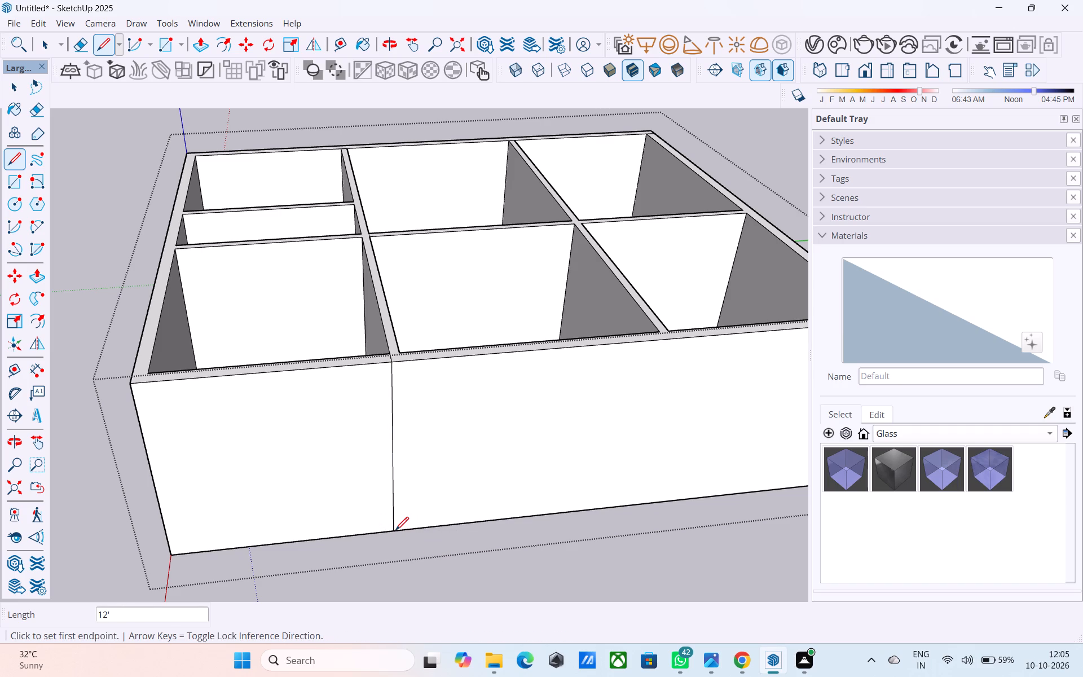
Draw a matching 9" line across the wall top from the same partition's other corner and a 12' vertical down the outer face.
scroll(400, 350, up, 3)
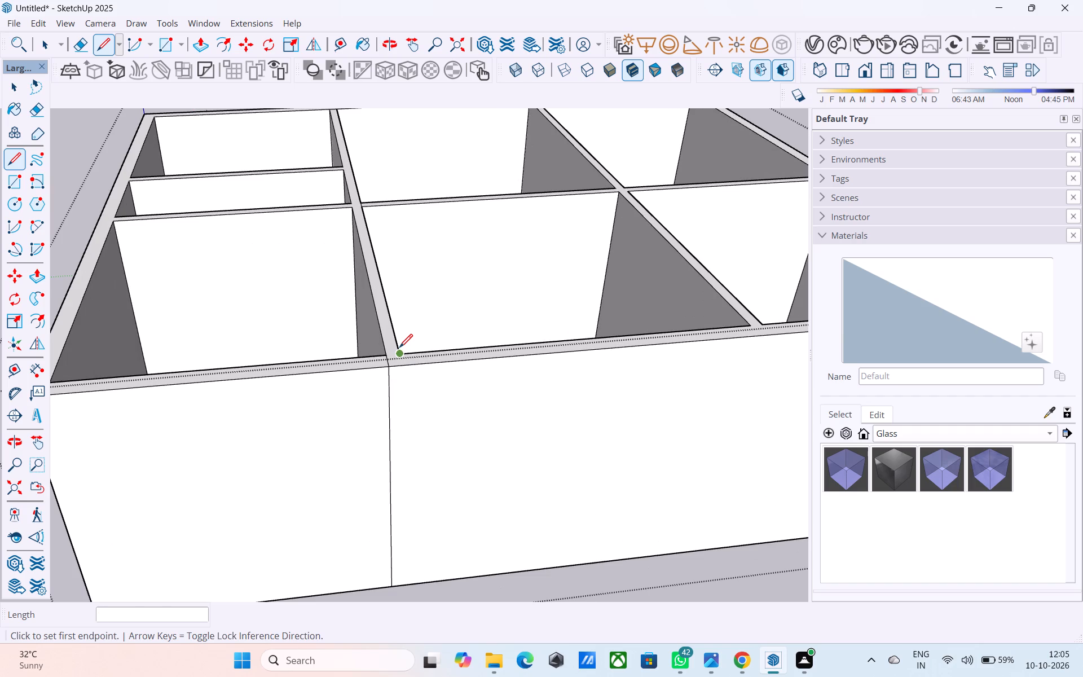
click(399, 349)
click(405, 366)
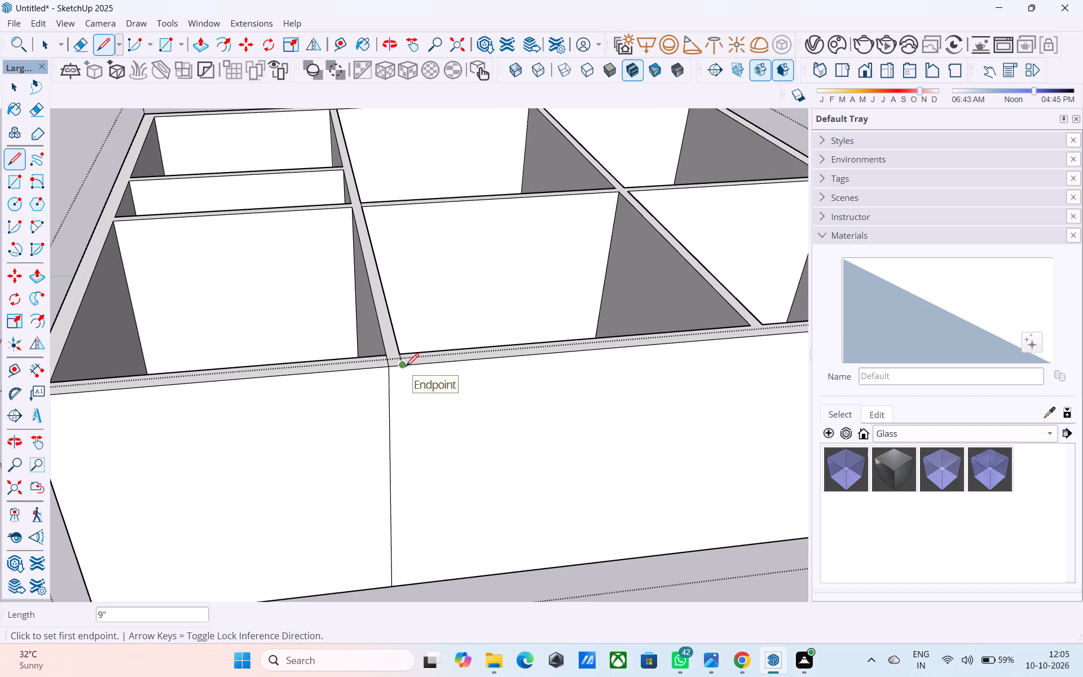
click(406, 368)
click(405, 578)
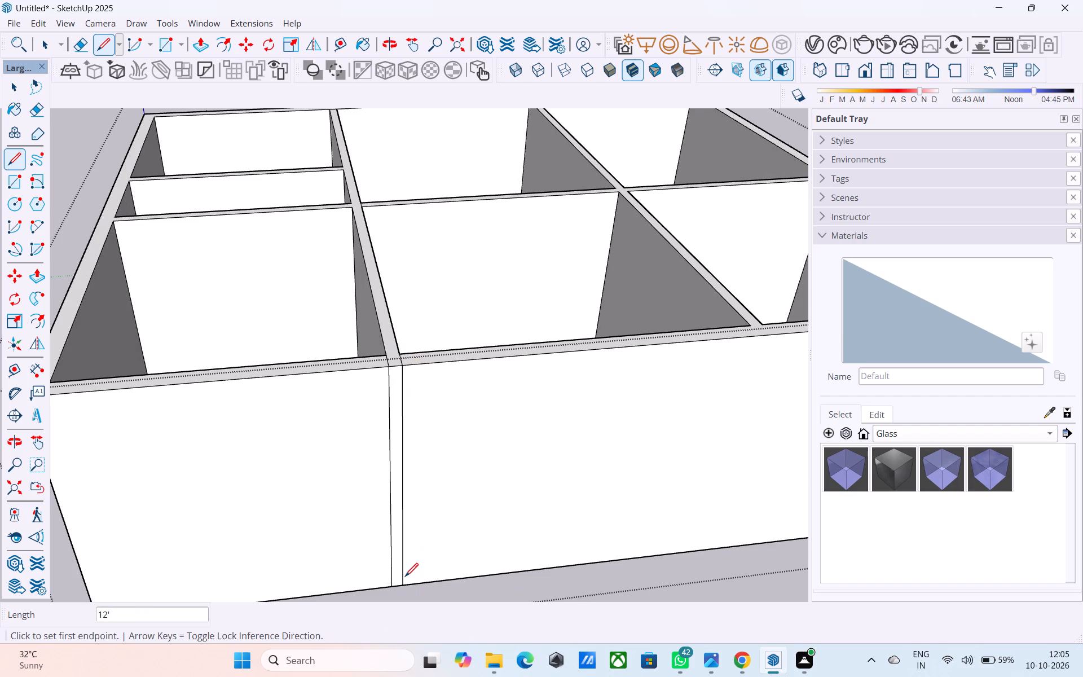
scroll(617, 363, down, 2)
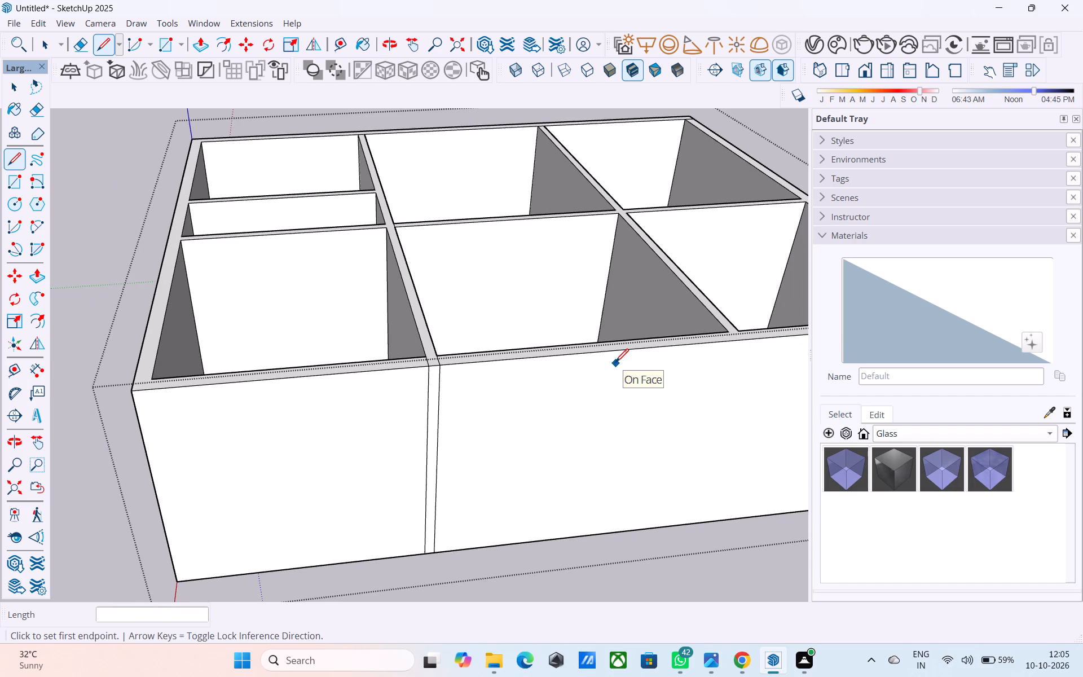
Draw a line across the outer wall's top from the second partition's near corner and a vertical down the outer face to its base.
scroll(551, 368, down, 7)
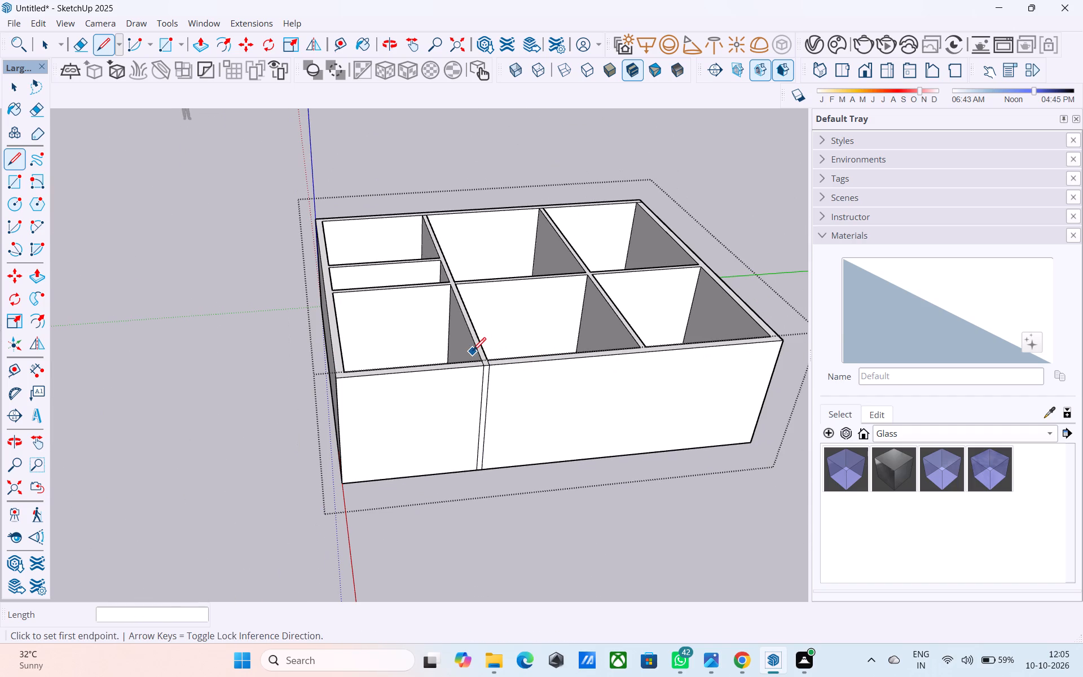
middle_drag(554, 350, 531, 353)
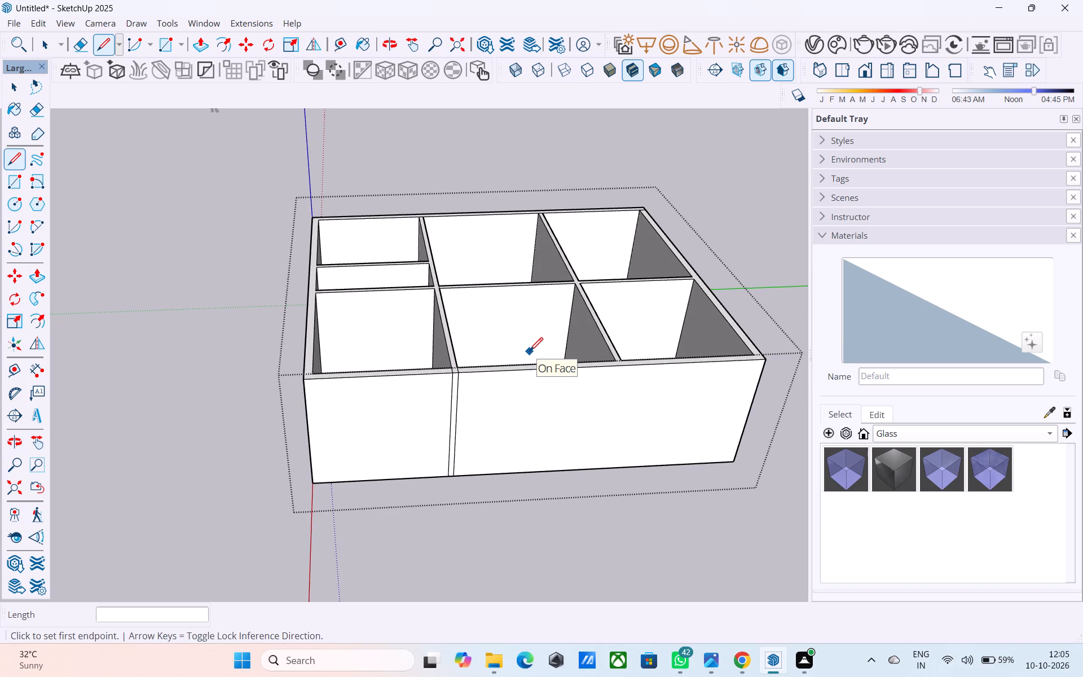
scroll(612, 362, up, 12)
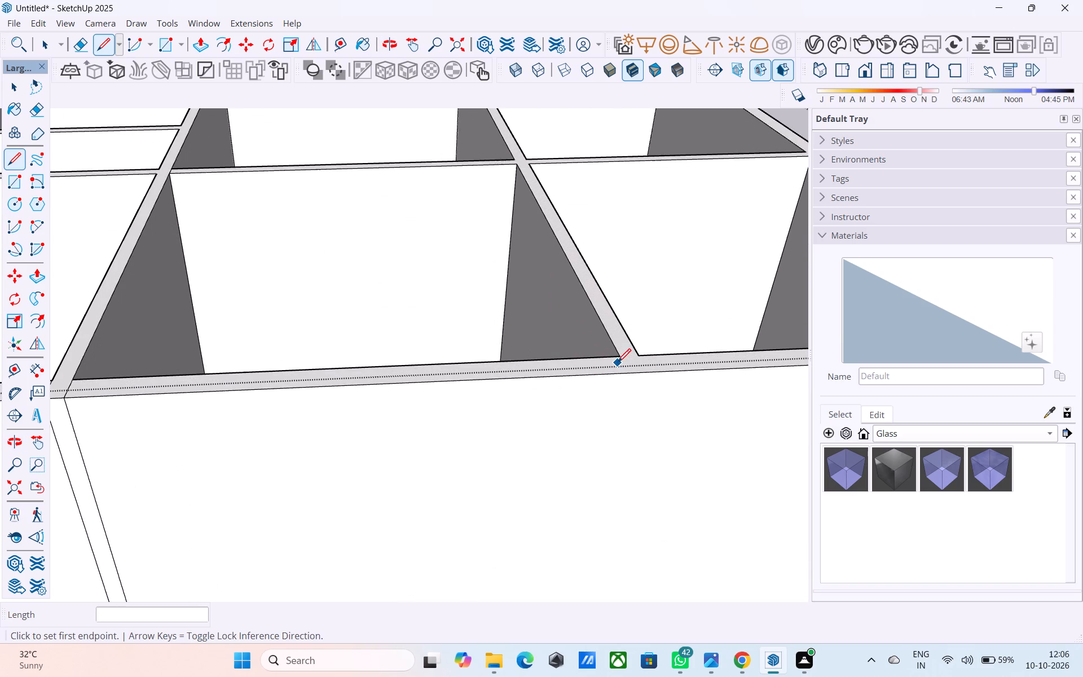
click(615, 353)
click(629, 379)
scroll(628, 376, down, 6)
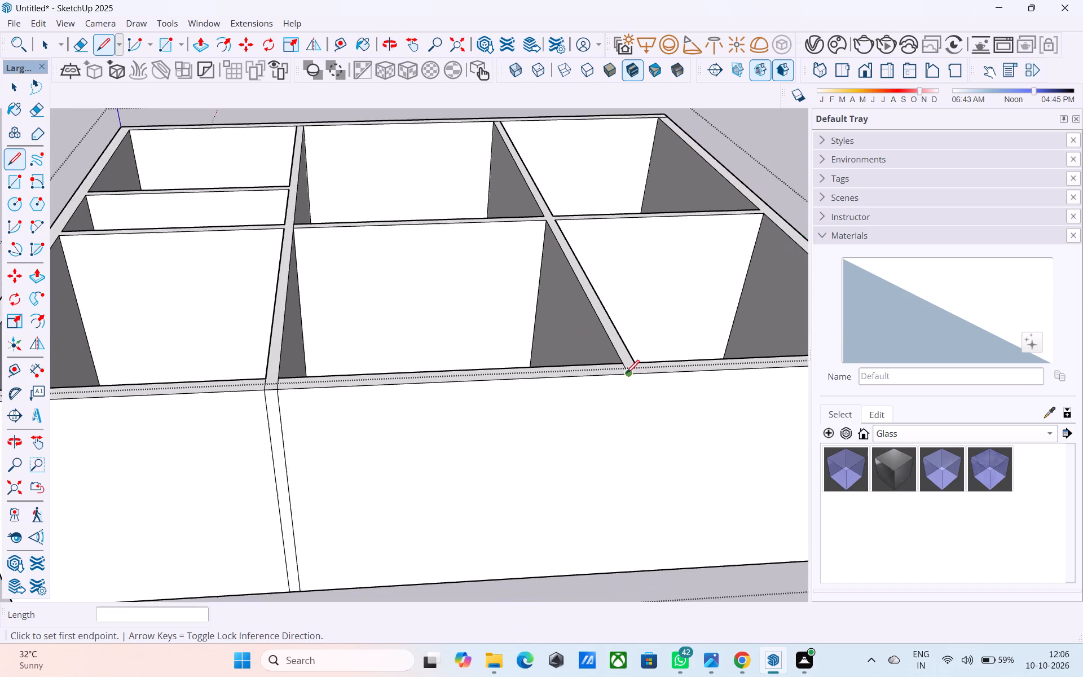
scroll(628, 376, down, 3)
click(630, 376)
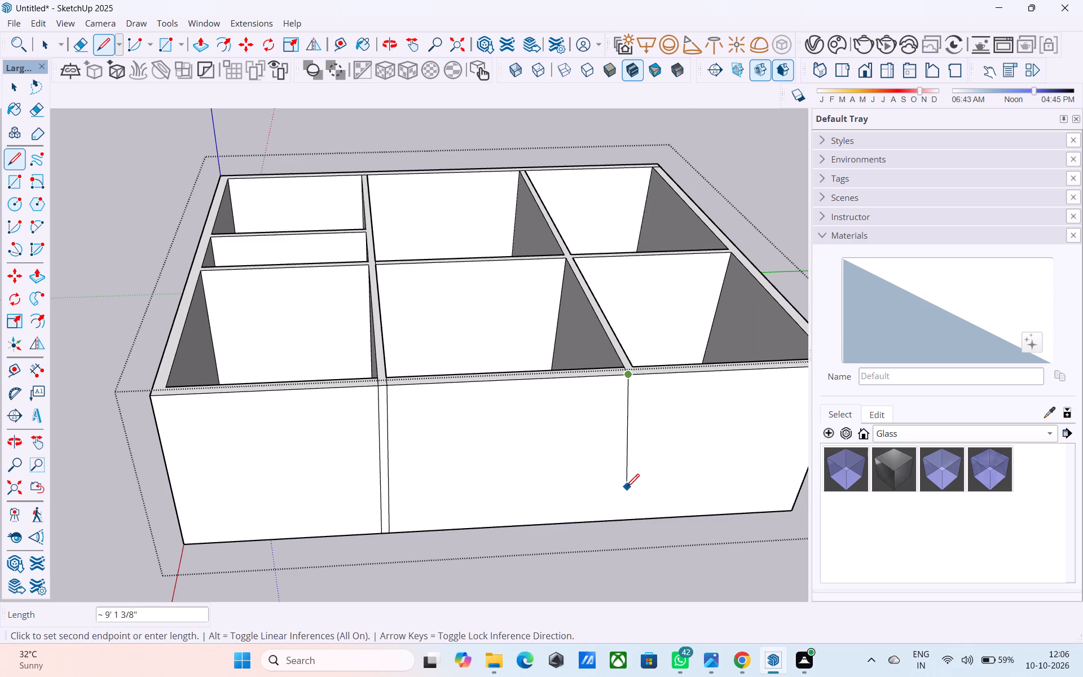
click(603, 524)
Draw a matching 9" line across the wall top from the second partition's other corner and a vertical down the outer face to its base.
middle_drag(629, 514, 470, 524)
click(486, 428)
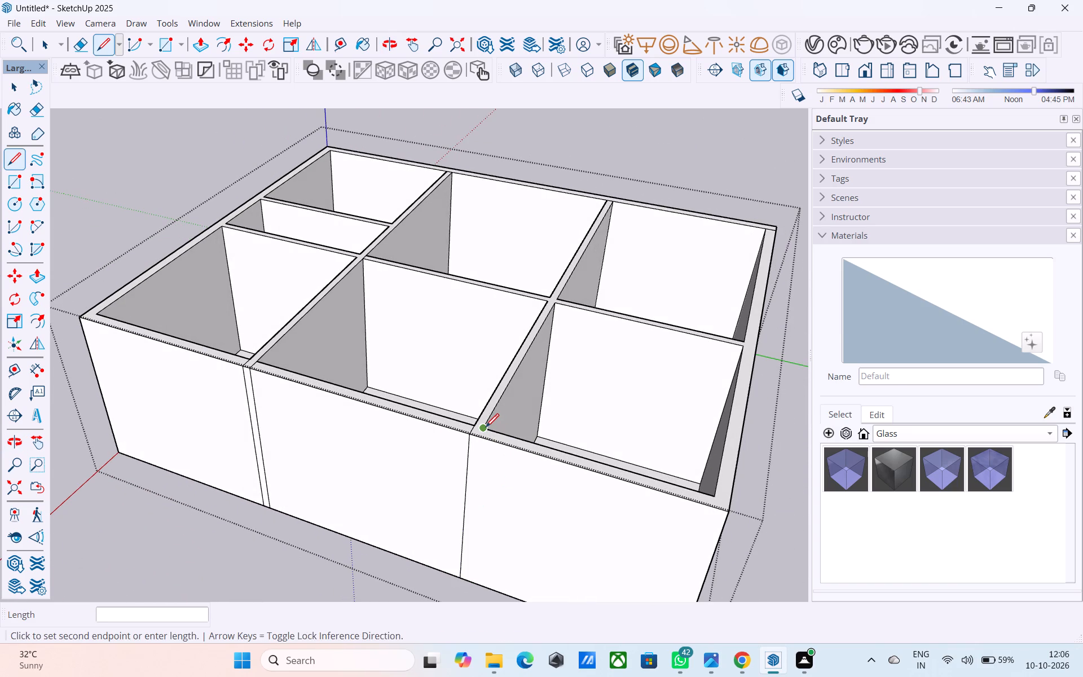
scroll(485, 428, up, 3)
click(470, 445)
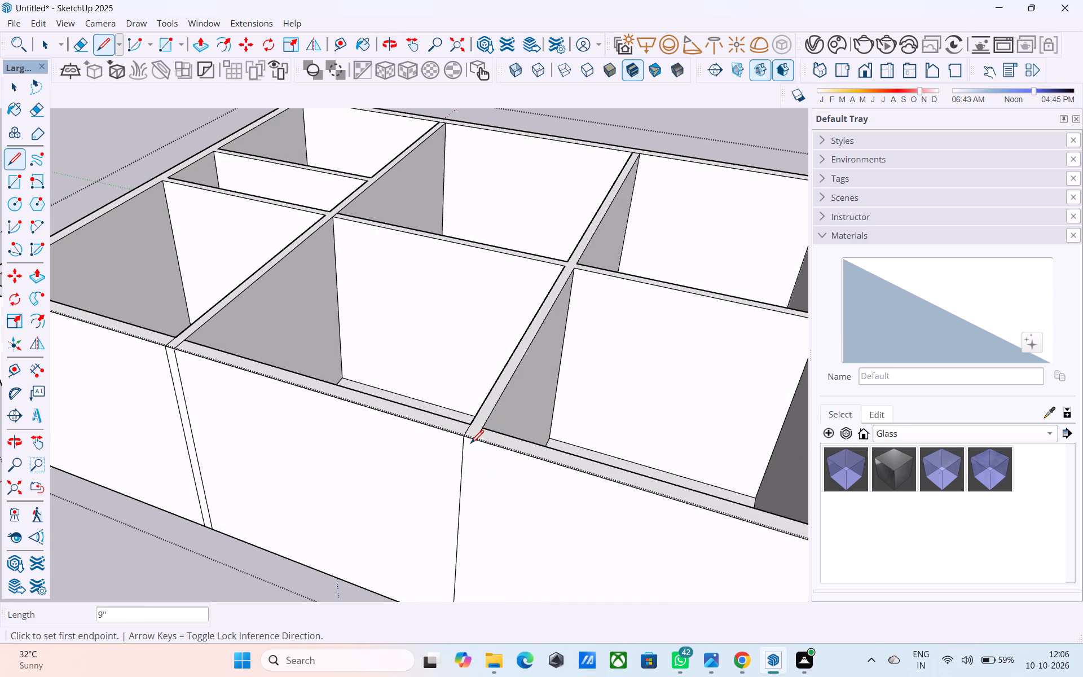
click(476, 444)
scroll(473, 455, up, 1)
scroll(475, 461, down, 10)
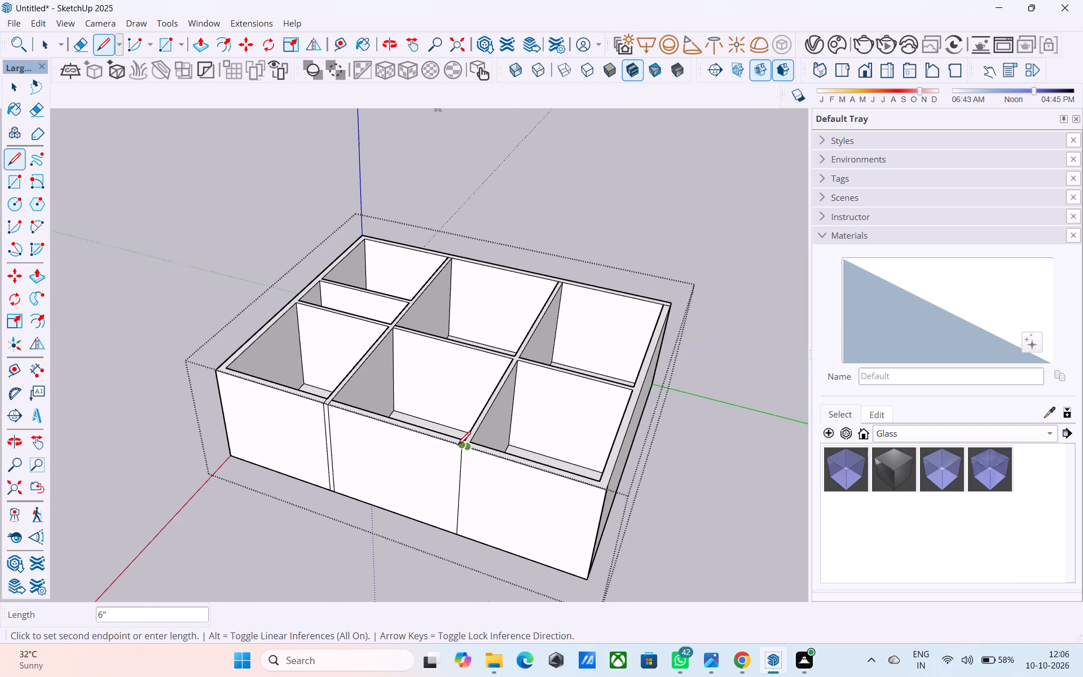
scroll(478, 524, up, 4)
click(455, 536)
scroll(455, 536, up, 1)
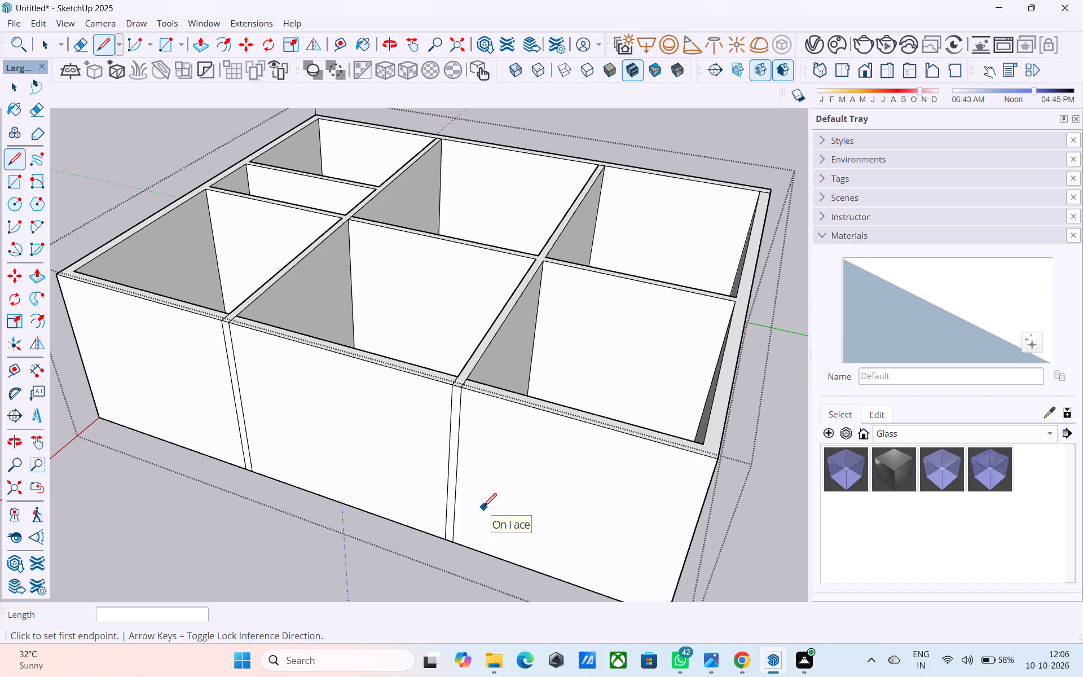
Examine the marked outer wall and wall tops from several sides, selecting the wall-top face to check its extent.
scroll(483, 508, down, 2)
middle_drag(483, 506, 562, 493)
middle_drag(382, 476, 535, 489)
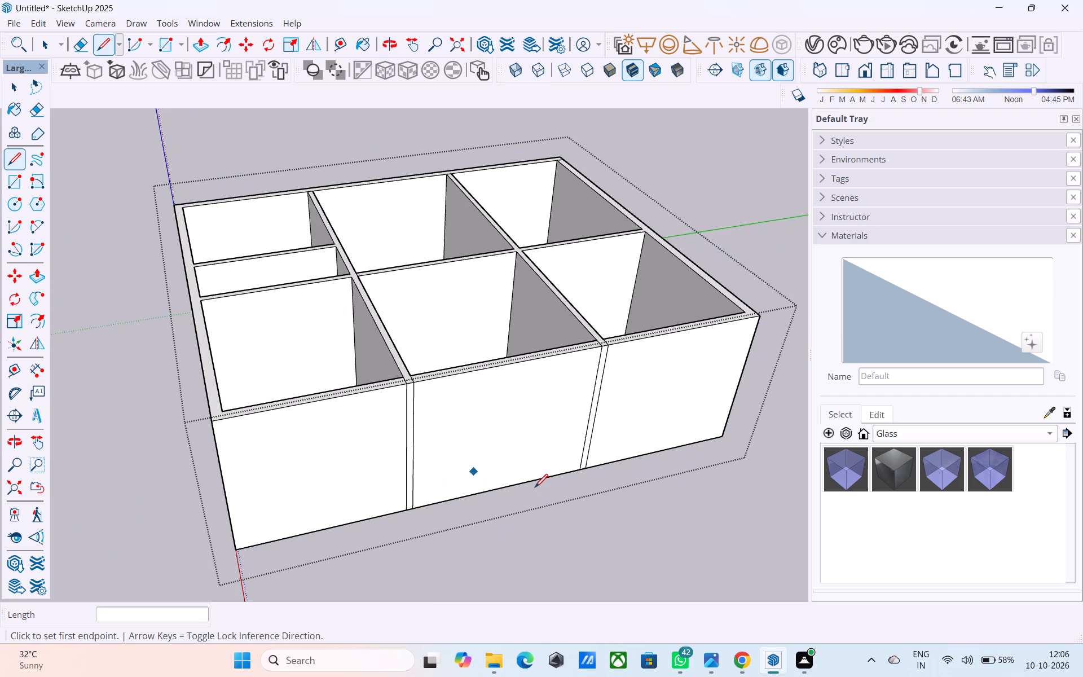
scroll(444, 407, up, 1)
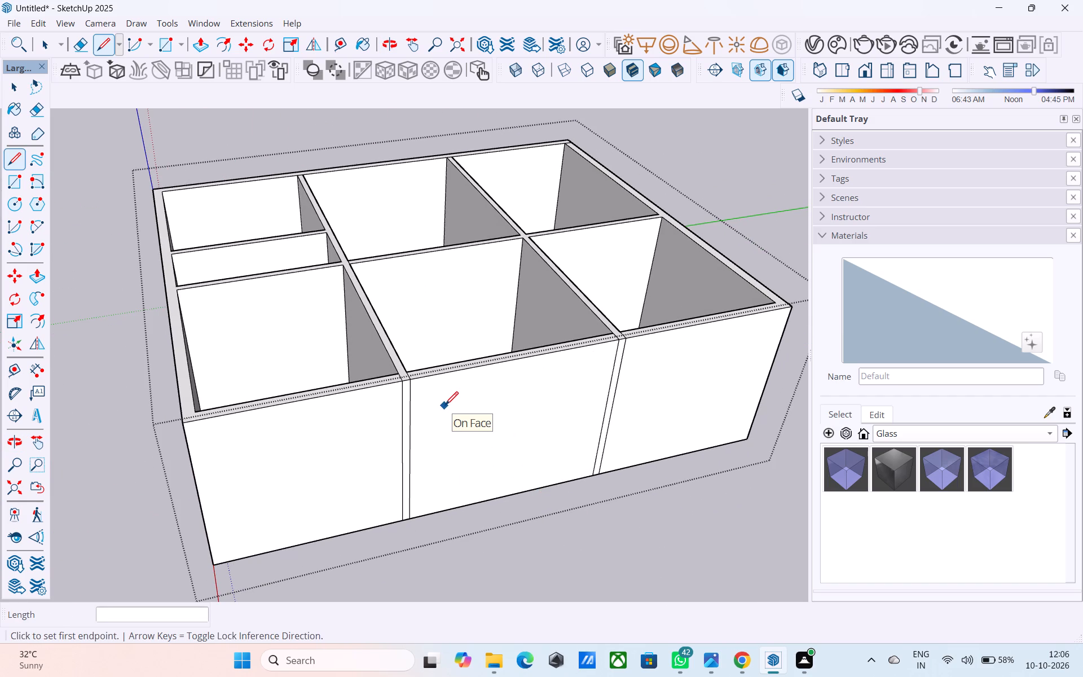
scroll(445, 406, down, 5)
middle_drag(297, 374, 395, 379)
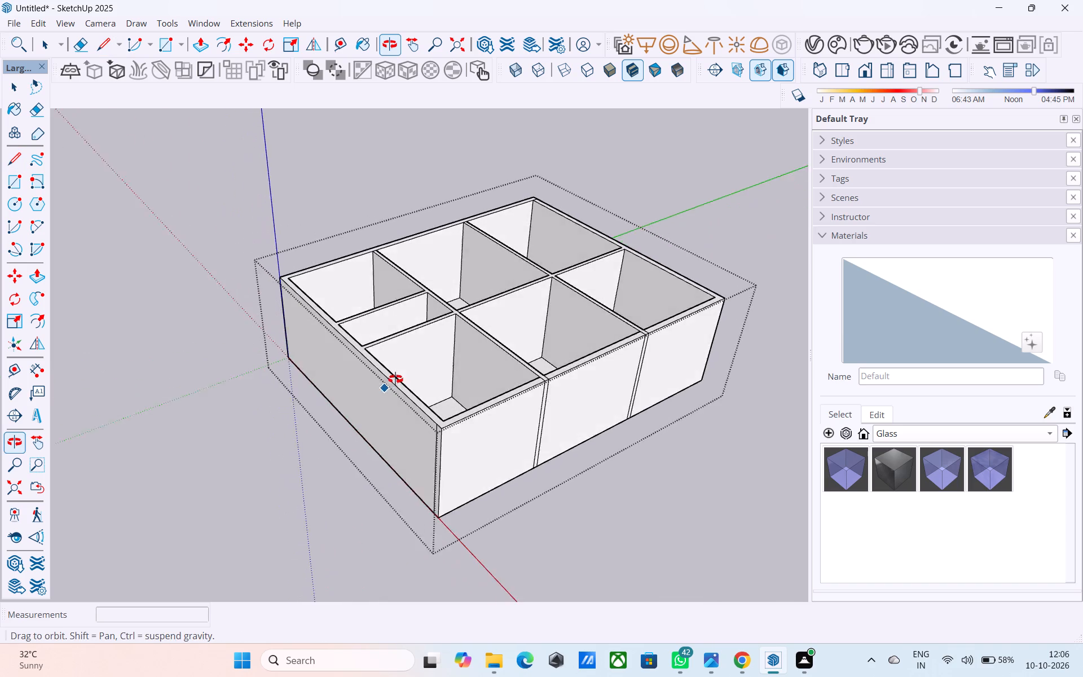
middle_drag(395, 379, 444, 394)
scroll(396, 388, up, 10)
key(space)
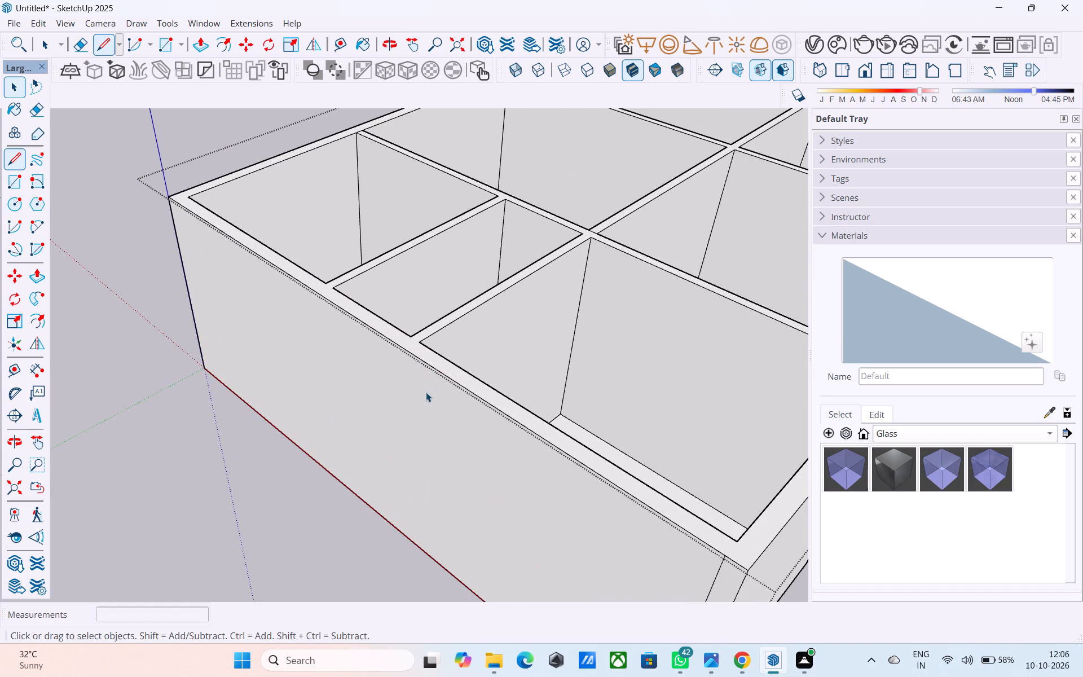
scroll(274, 372, down, 5)
middle_drag(420, 378, 342, 398)
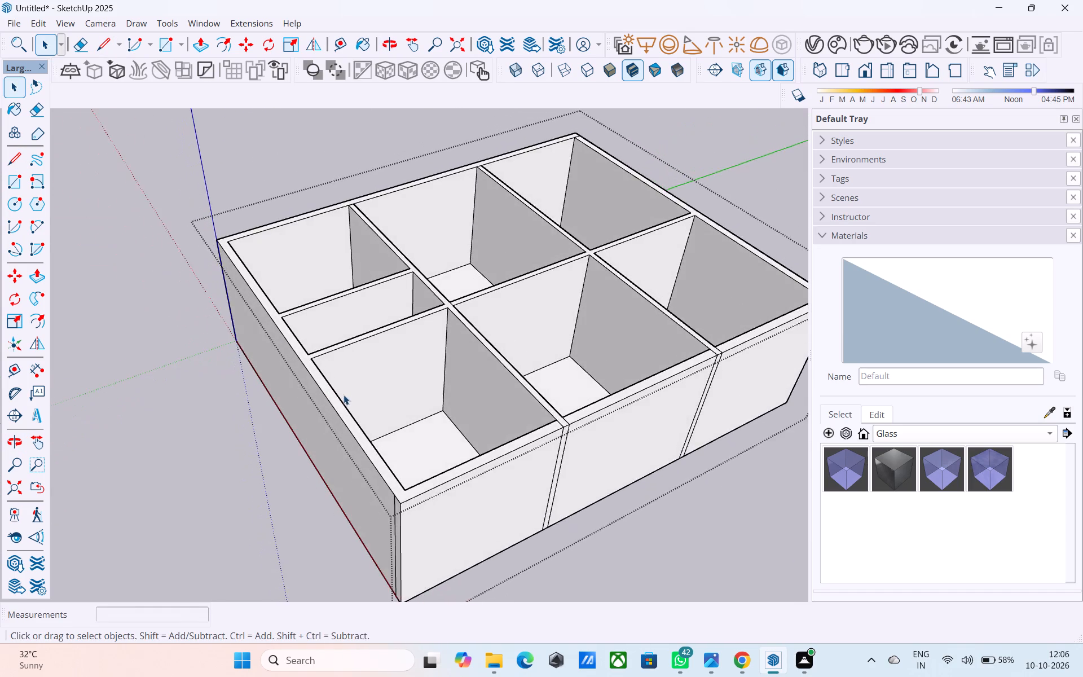
scroll(344, 395, up, 3)
click(328, 397)
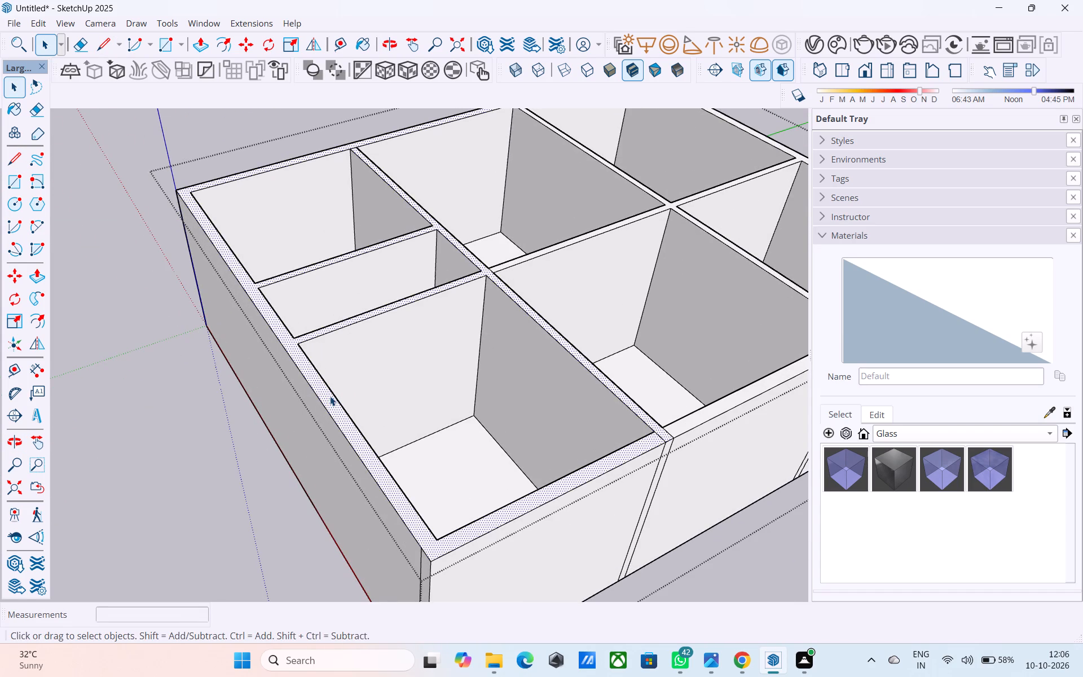
scroll(330, 396, down, 6)
middle_drag(690, 385, 513, 408)
scroll(671, 307, up, 2)
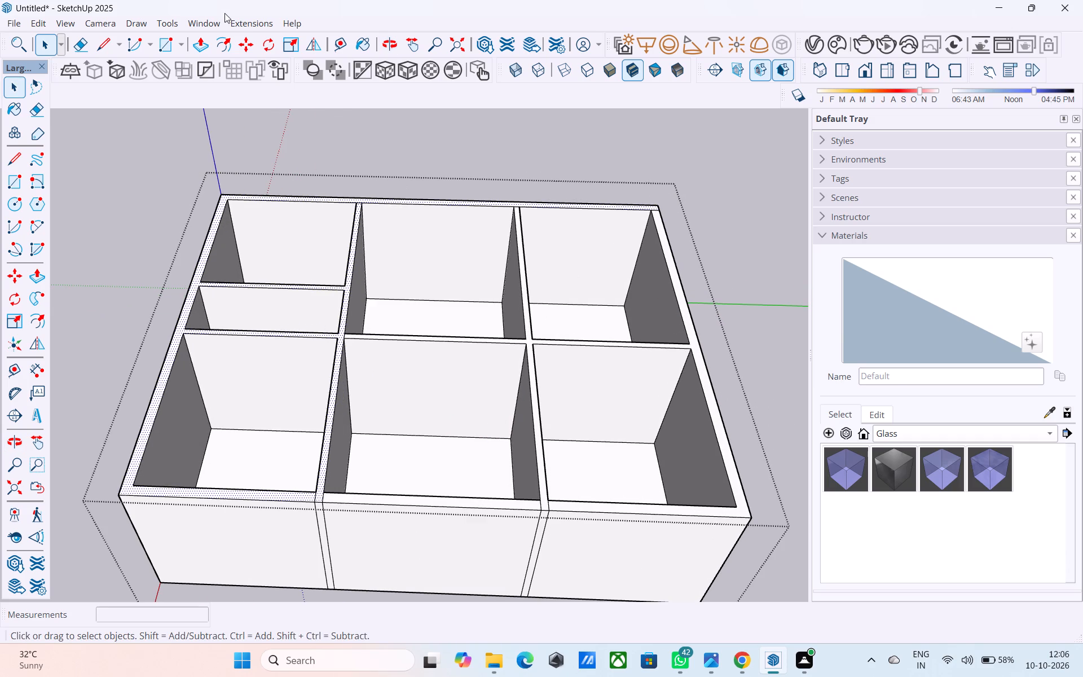
Erase the edge dividing the wall-top face at the building's far corner.
click(89, 34)
scroll(278, 445, down, 4)
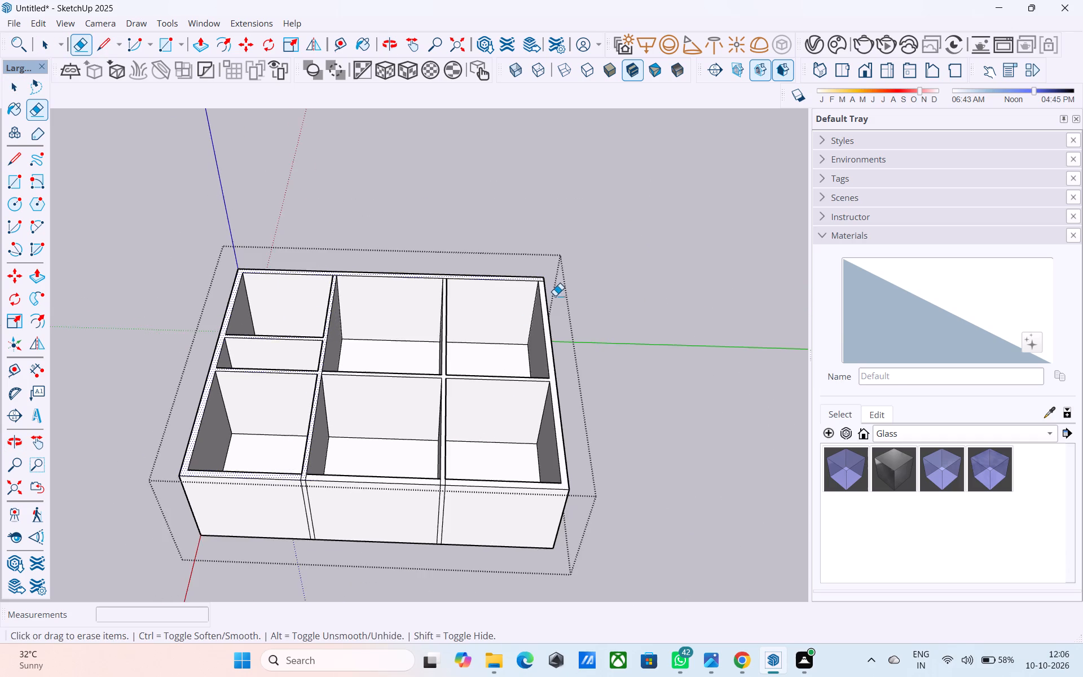
scroll(557, 291, up, 5)
middle_drag(547, 288, 531, 361)
scroll(530, 319, up, 10)
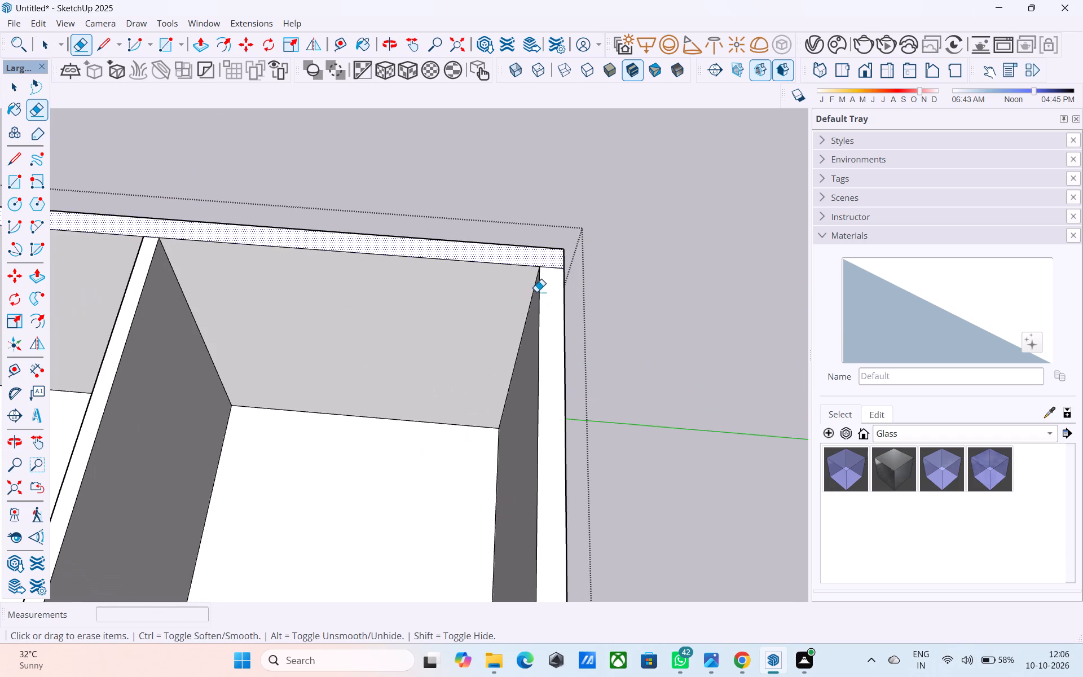
click(549, 267)
scroll(549, 268, down, 16)
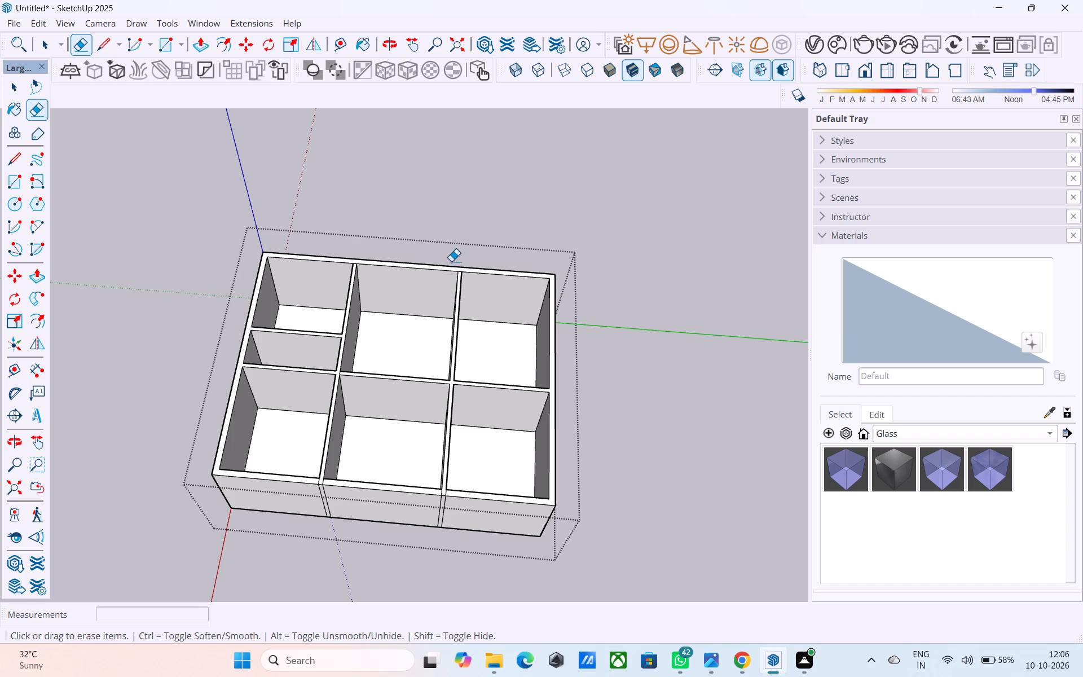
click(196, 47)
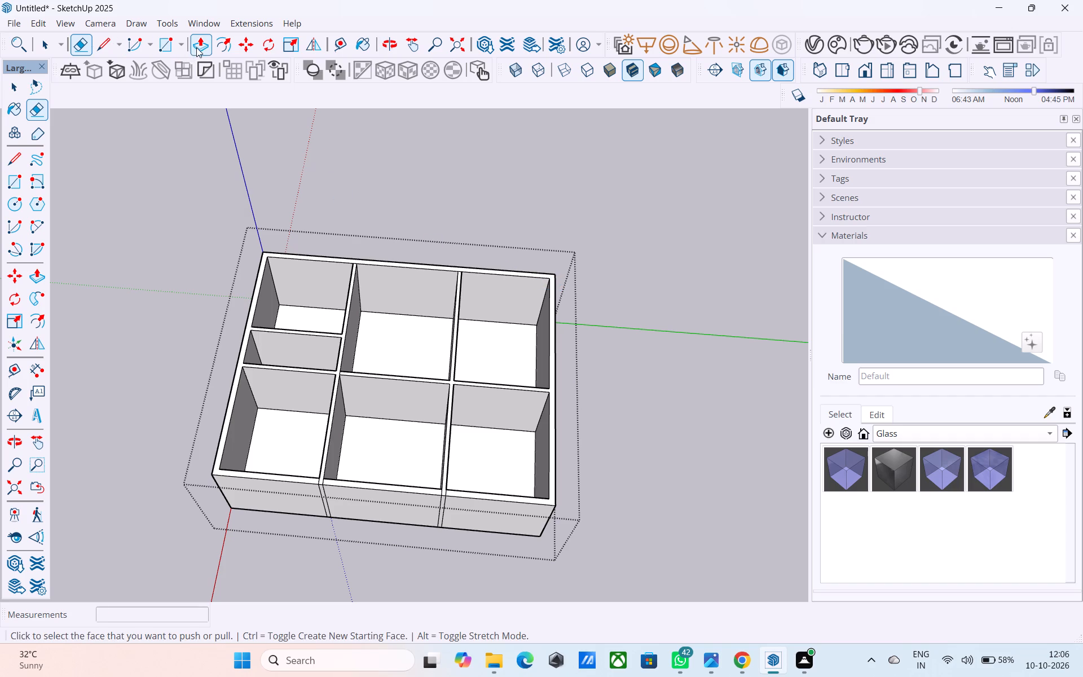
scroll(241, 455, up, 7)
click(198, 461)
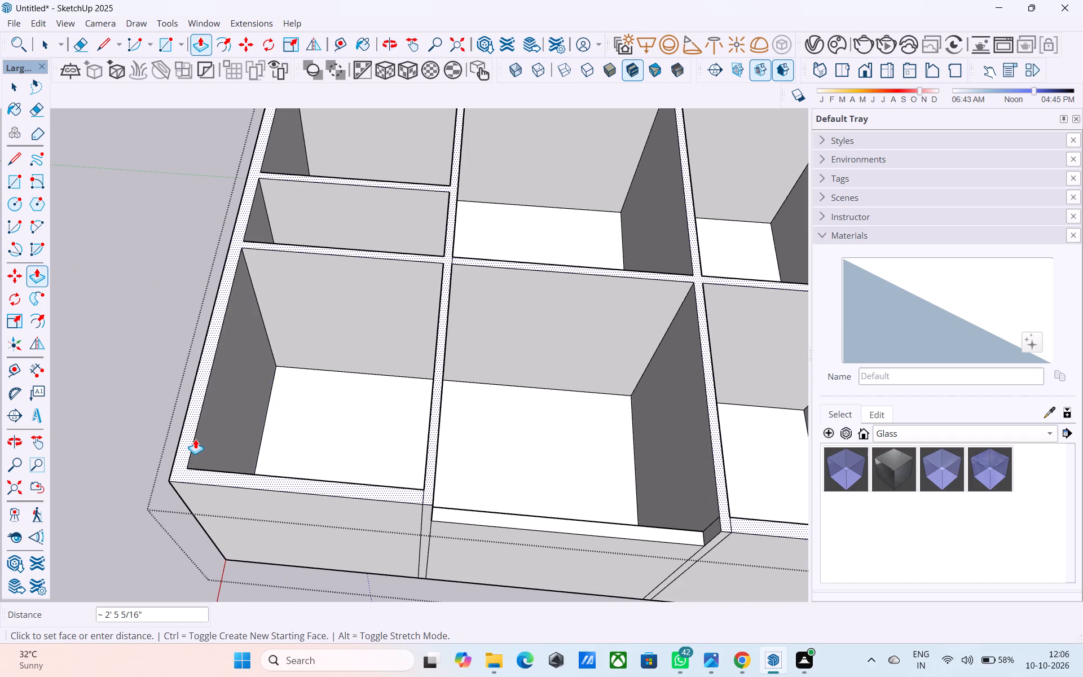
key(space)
Erase the dividing line across the outer wall's top beside the end of the first partition.
scroll(243, 472, down, 1)
middle_drag(253, 473, 451, 429)
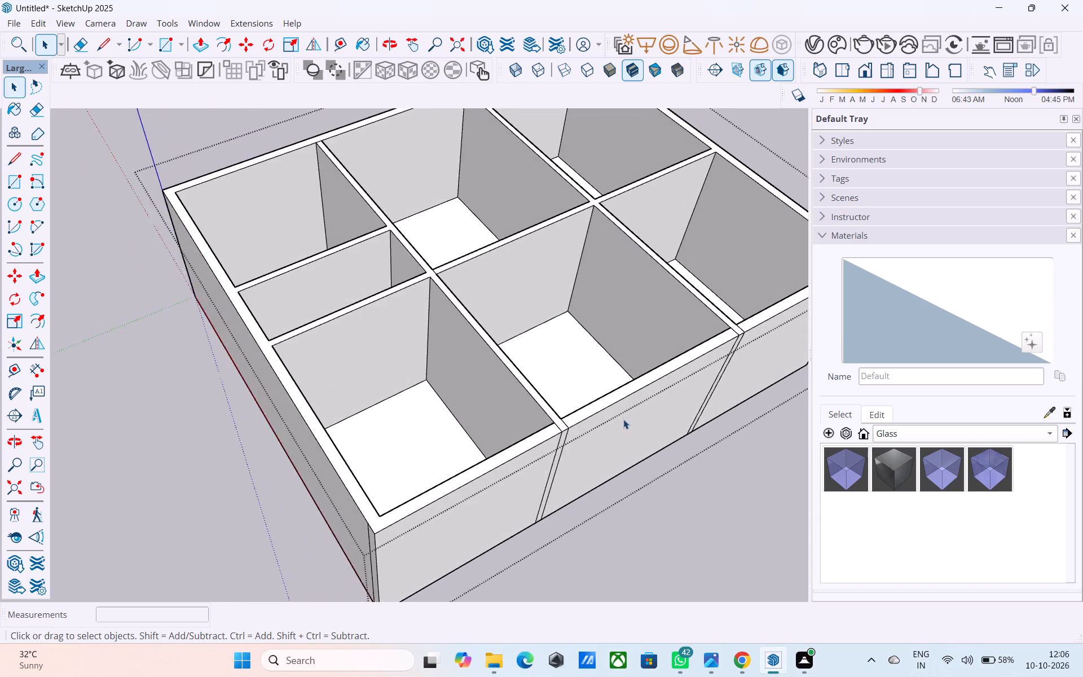
scroll(623, 419, up, 3)
key(e)
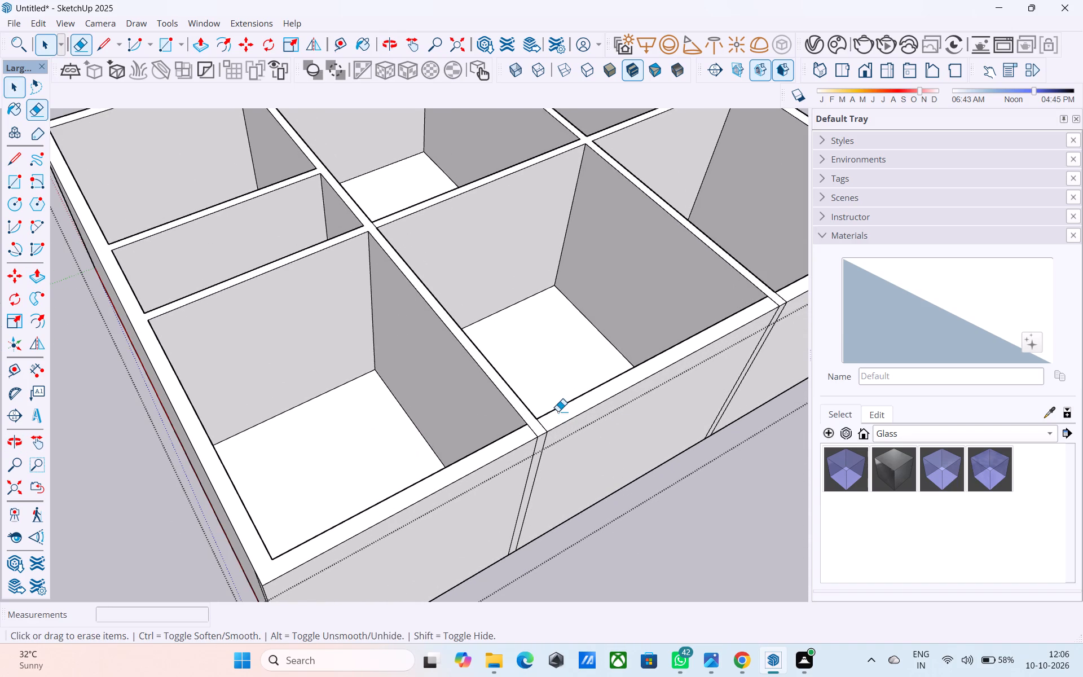
click(545, 424)
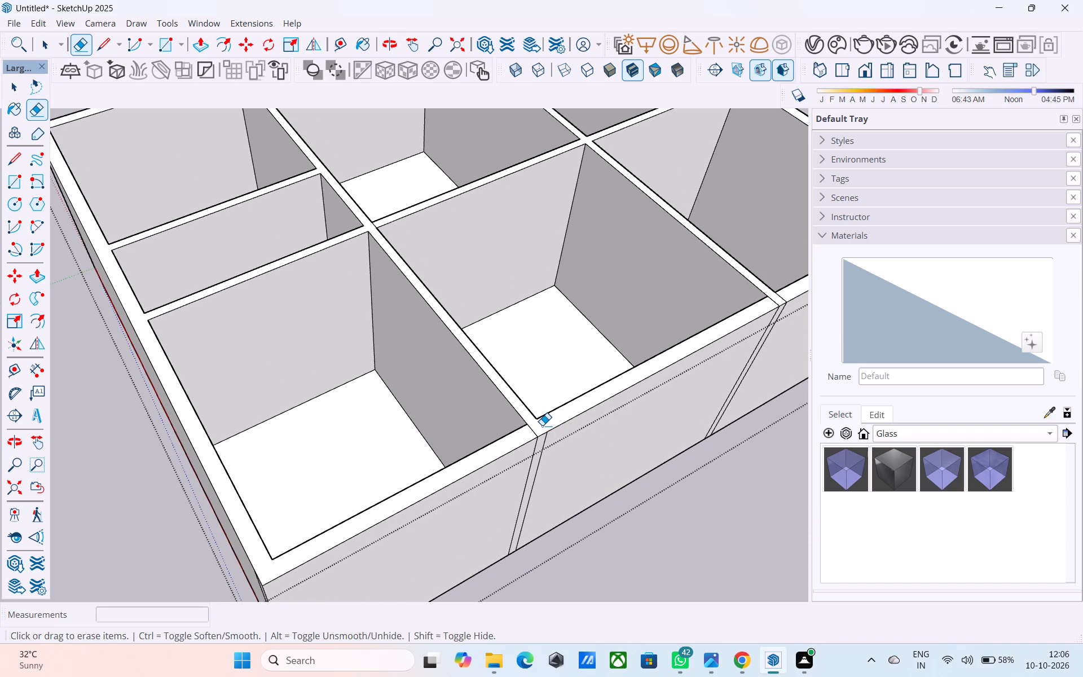
Push/Pull the merged wall-top face up by 6" and raise it again by 12'.
key(space)
click(542, 425)
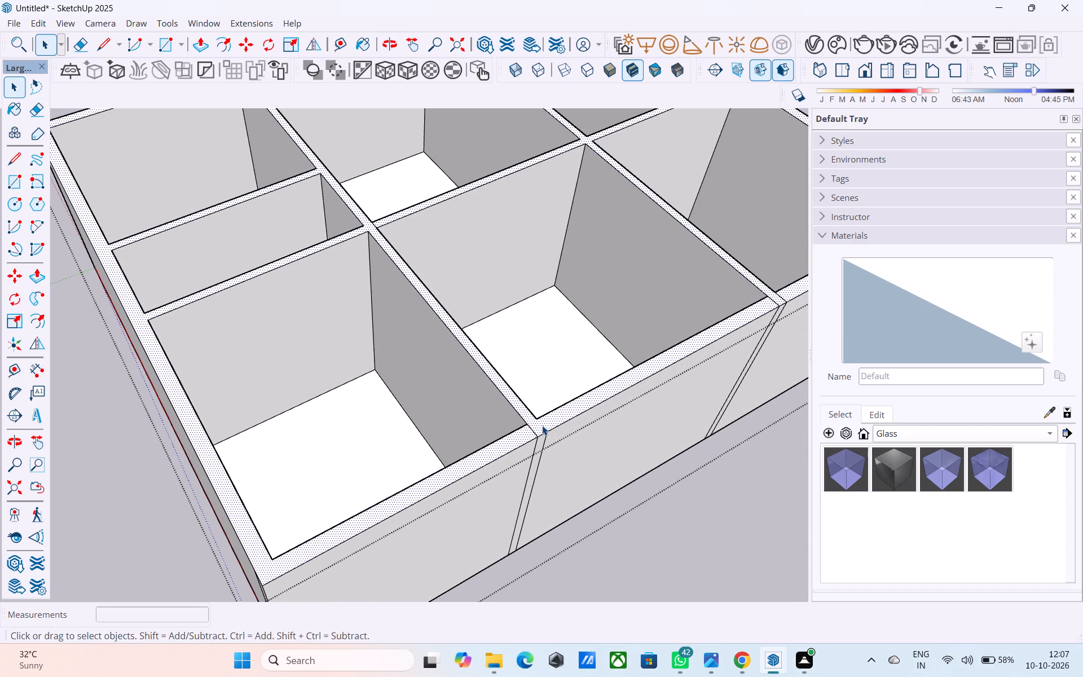
key(p)
click(541, 425)
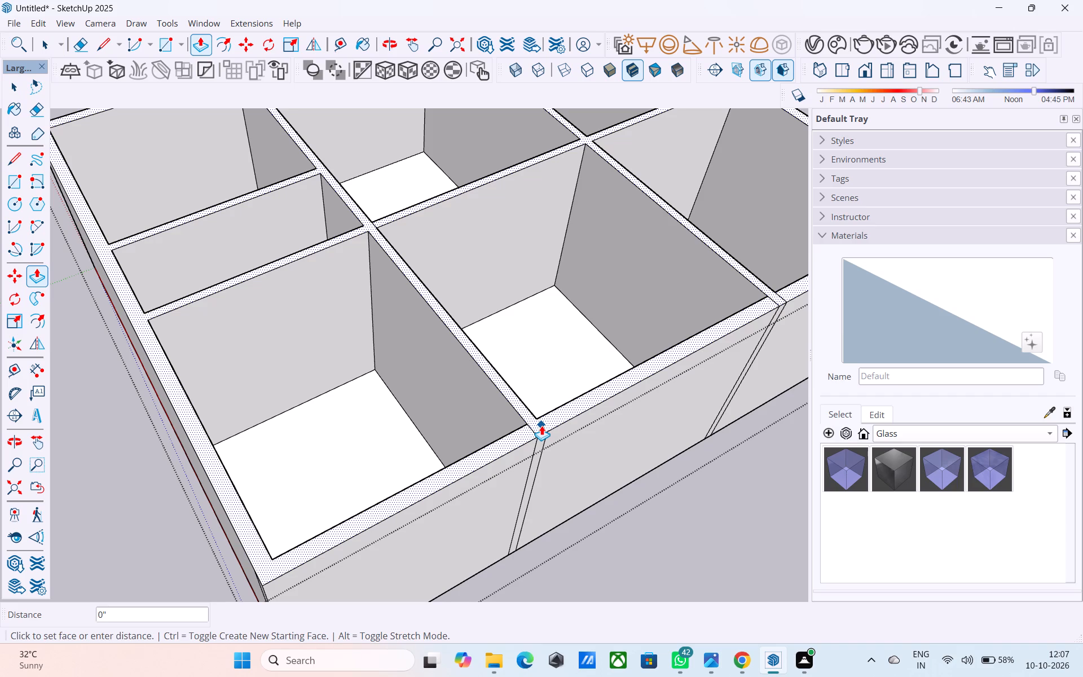
key(6)
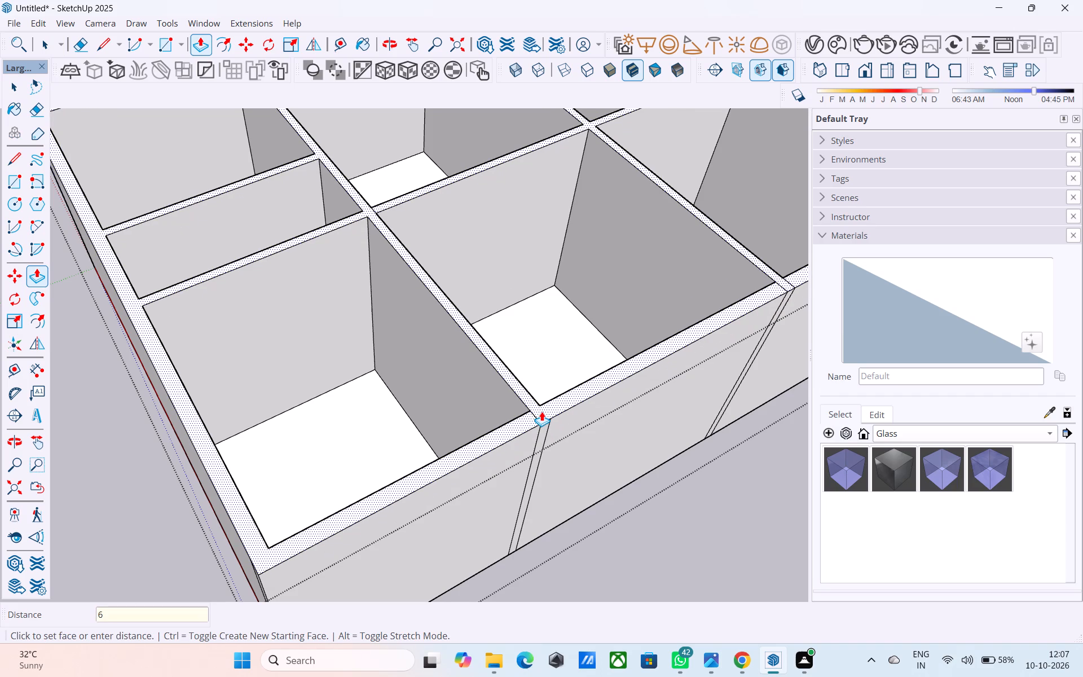
key(shift+quotedbl)
key(Return)
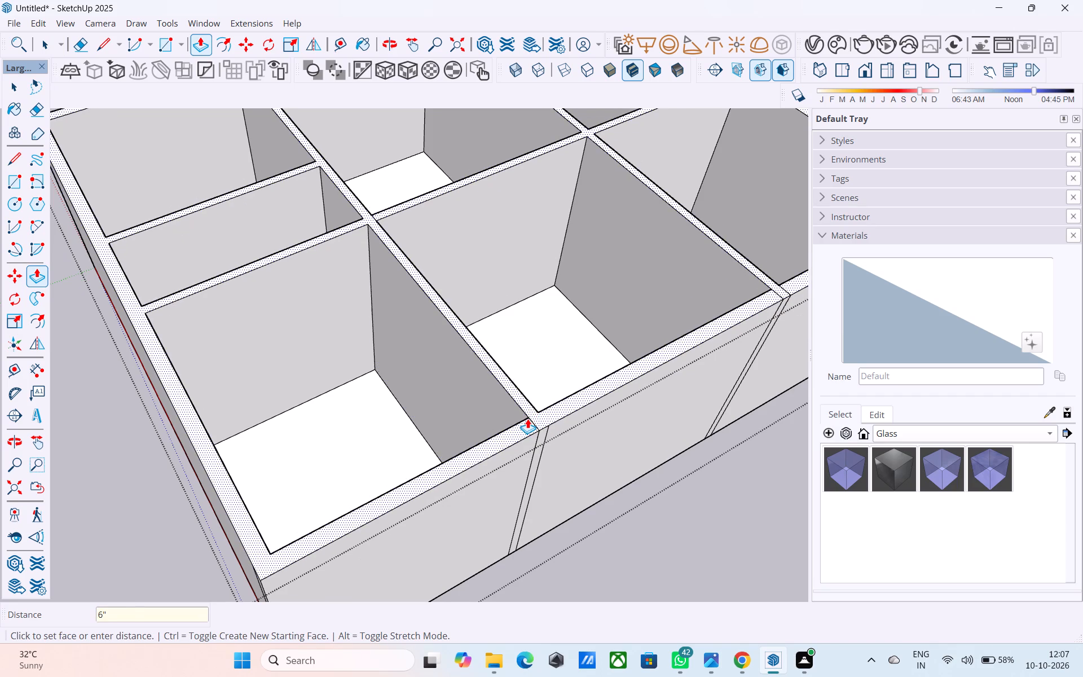
click(527, 419)
text(12')
key(Return)
Push/Pull the wall-top face up by another 6" and by a further 12'.
scroll(521, 398, down, 3)
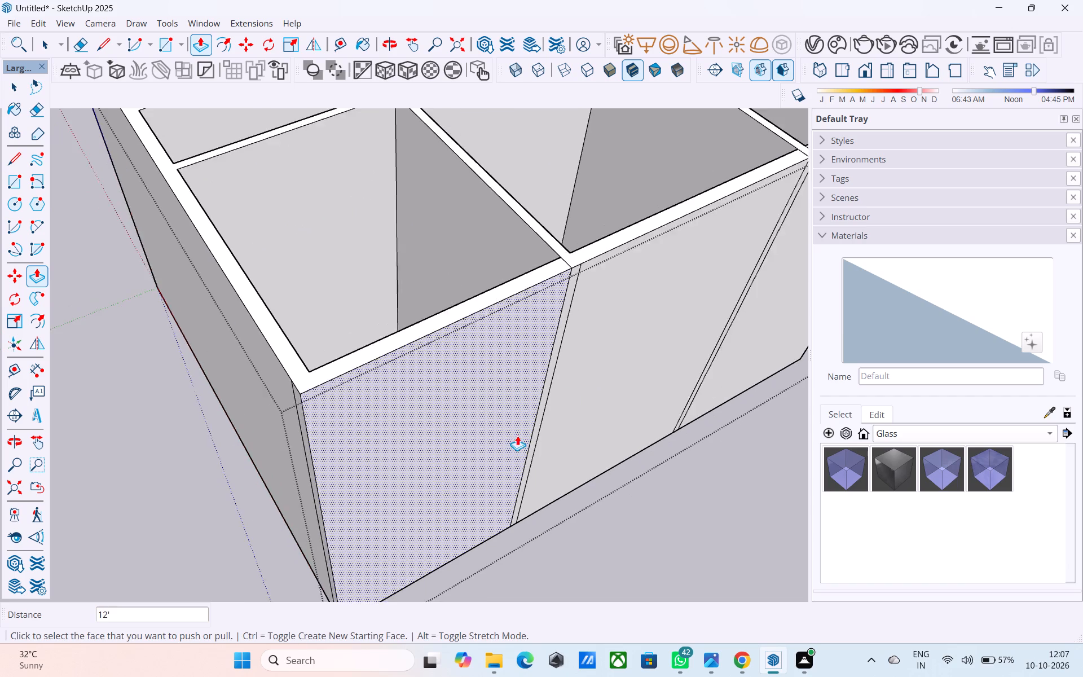
scroll(516, 437, down, 3)
scroll(461, 353, up, 3)
click(456, 355)
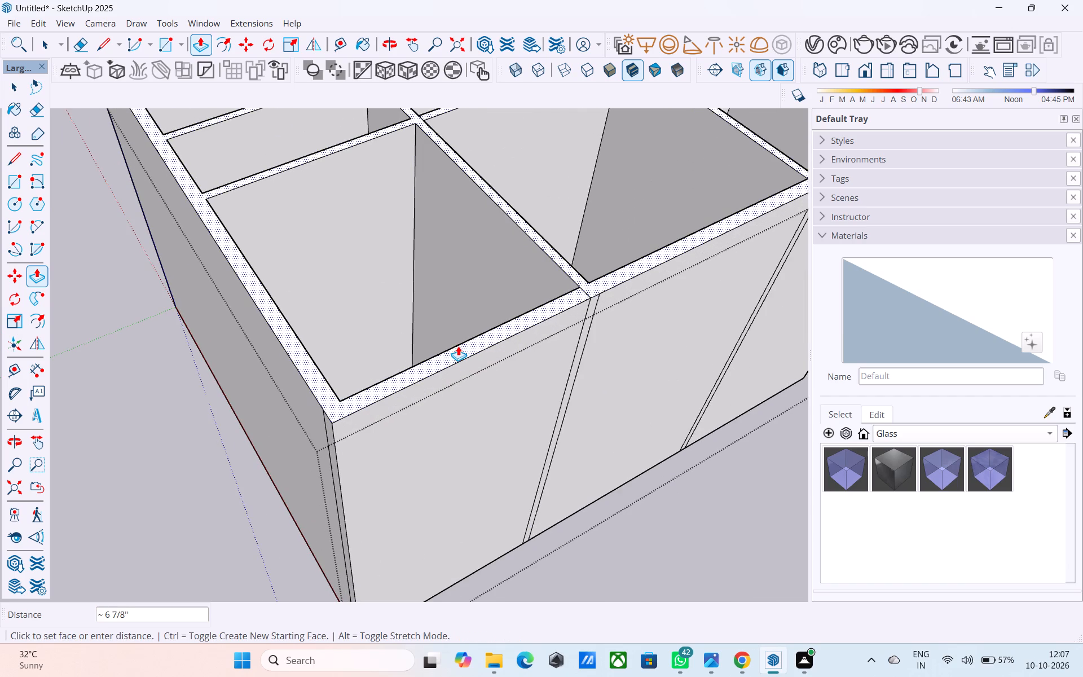
text(6")
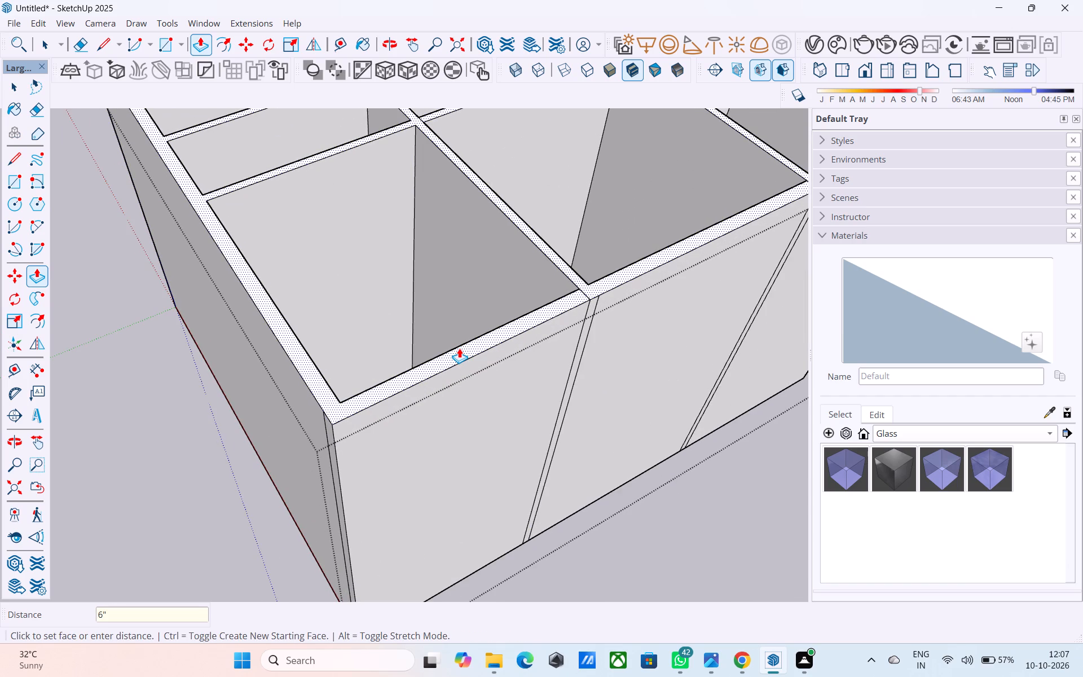
key(Return)
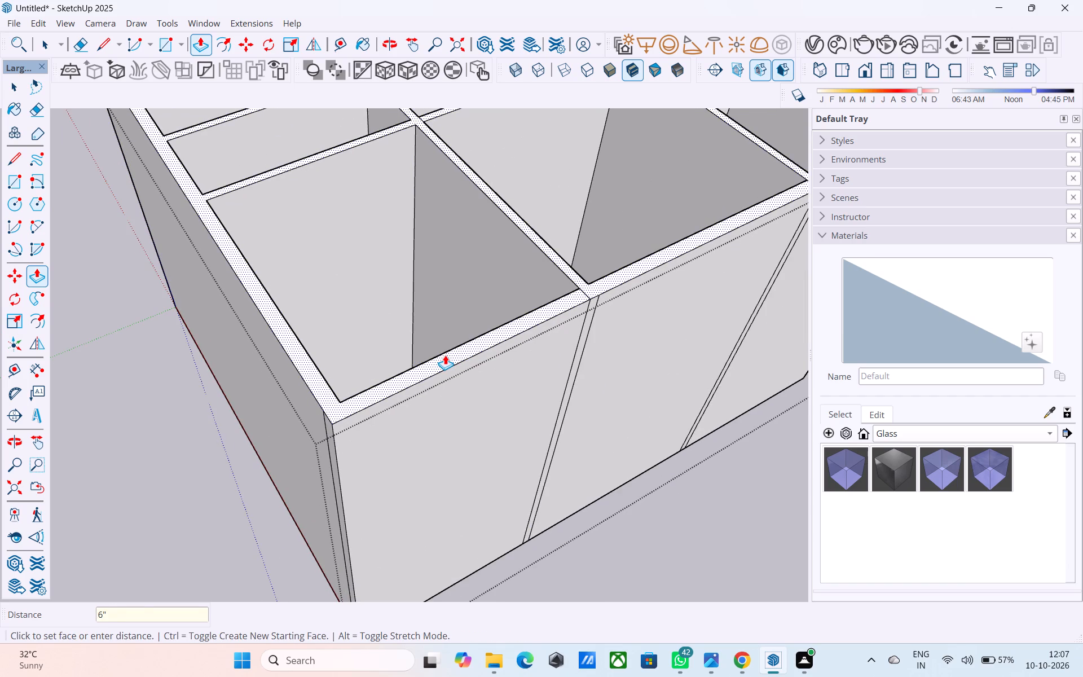
click(445, 355)
text(12')
key(Return)
Push/Pull the wall-top face up by 6".
scroll(445, 419, down, 9)
middle_drag(469, 467, 438, 384)
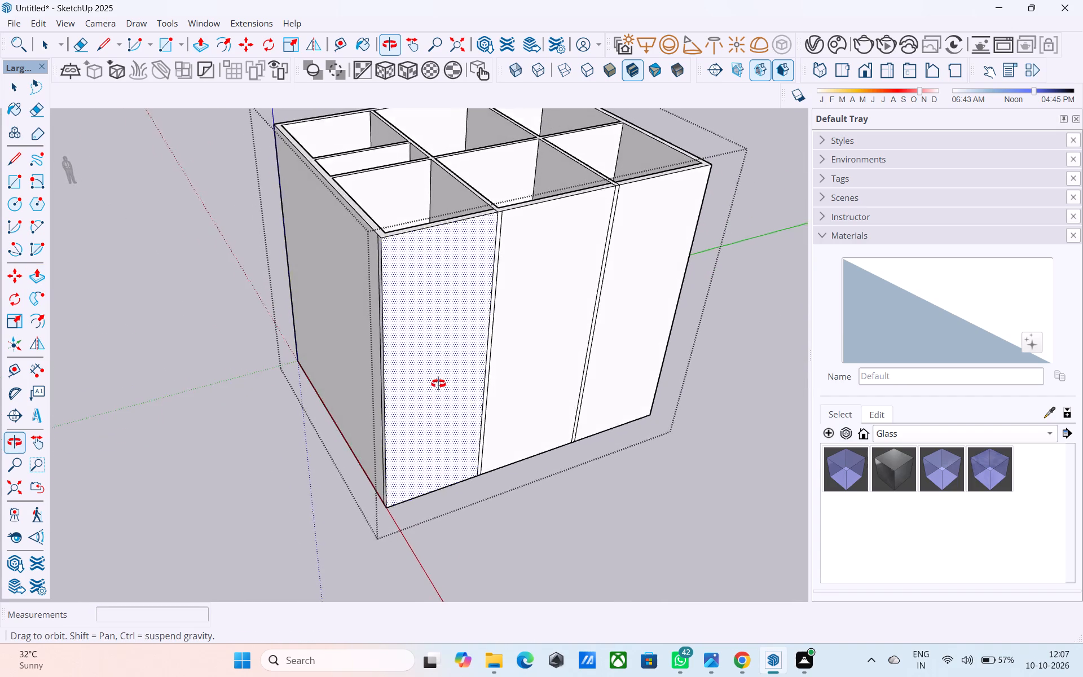
middle_drag(438, 384, 512, 529)
middle_drag(513, 450, 520, 469)
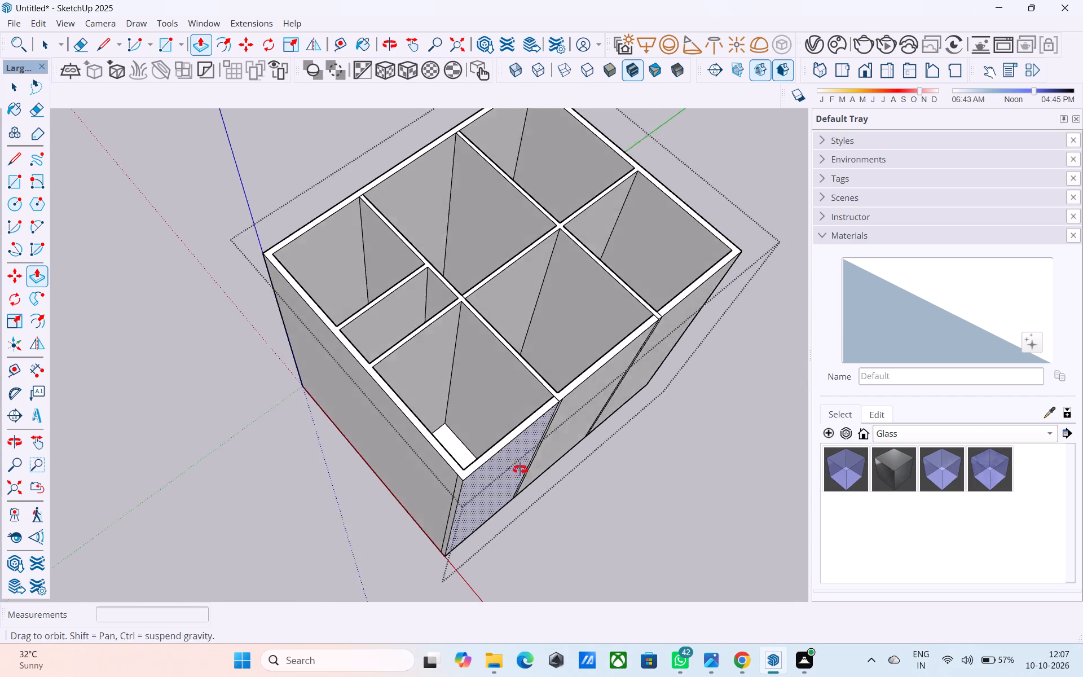
middle_drag(520, 469, 523, 509)
scroll(516, 487, up, 6)
click(505, 477)
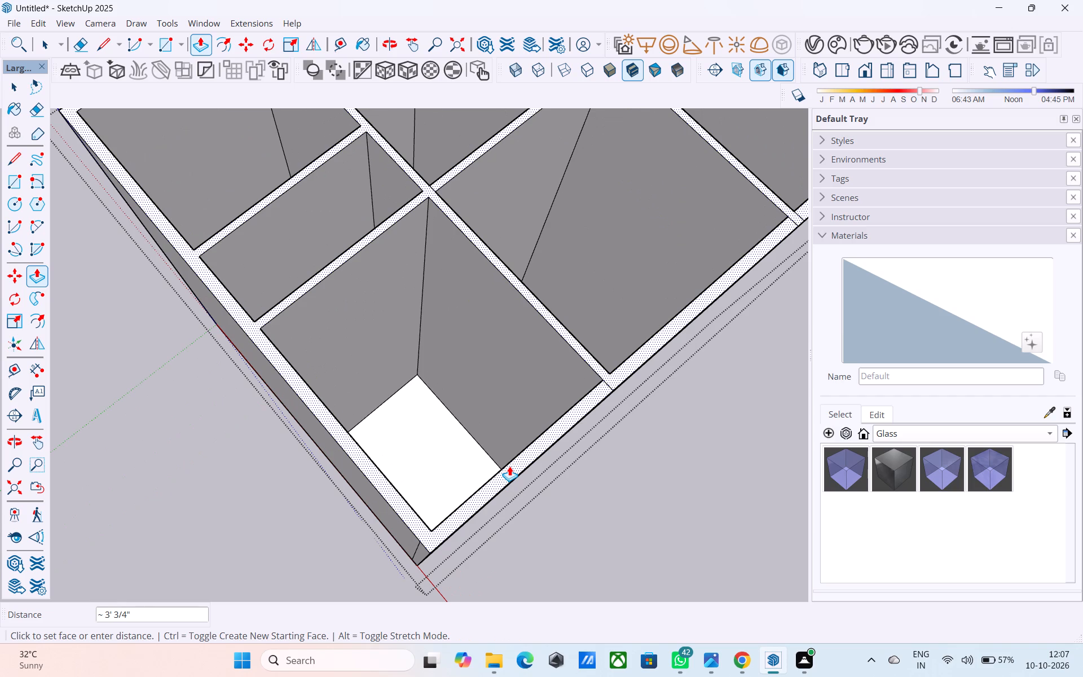
key(6)
key(shift+quotedbl)
key(Return)
Push/Pull the wall-top face up by a further 12'.
scroll(510, 465, down, 2)
middle_drag(510, 485, 476, 271)
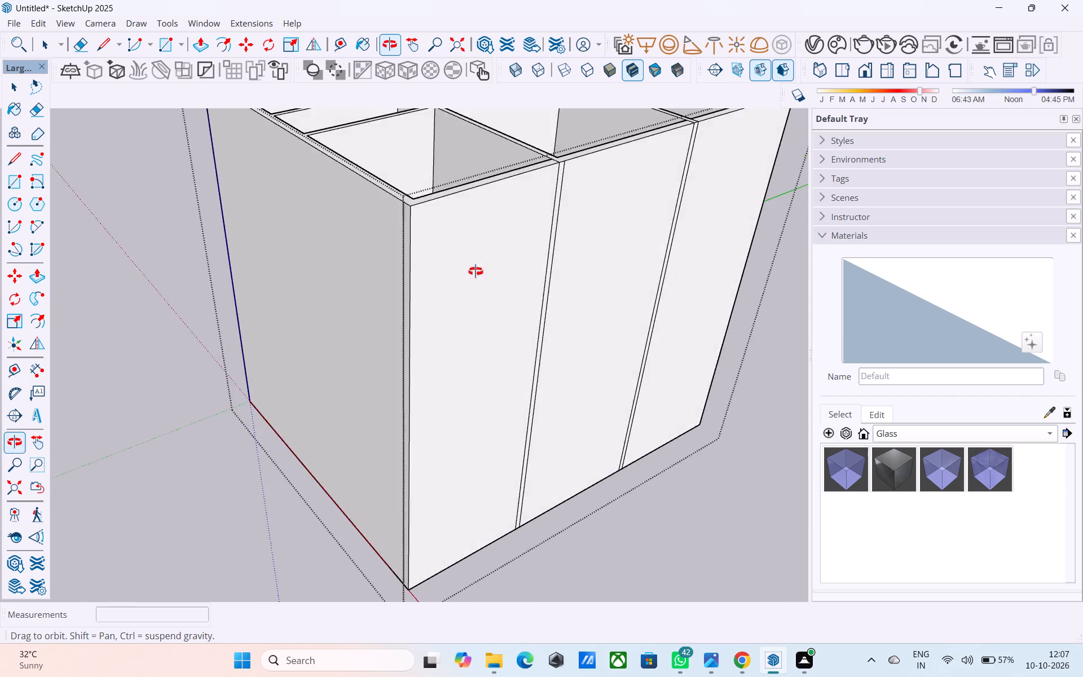
middle_drag(476, 271, 462, 342)
scroll(394, 298, up, 3)
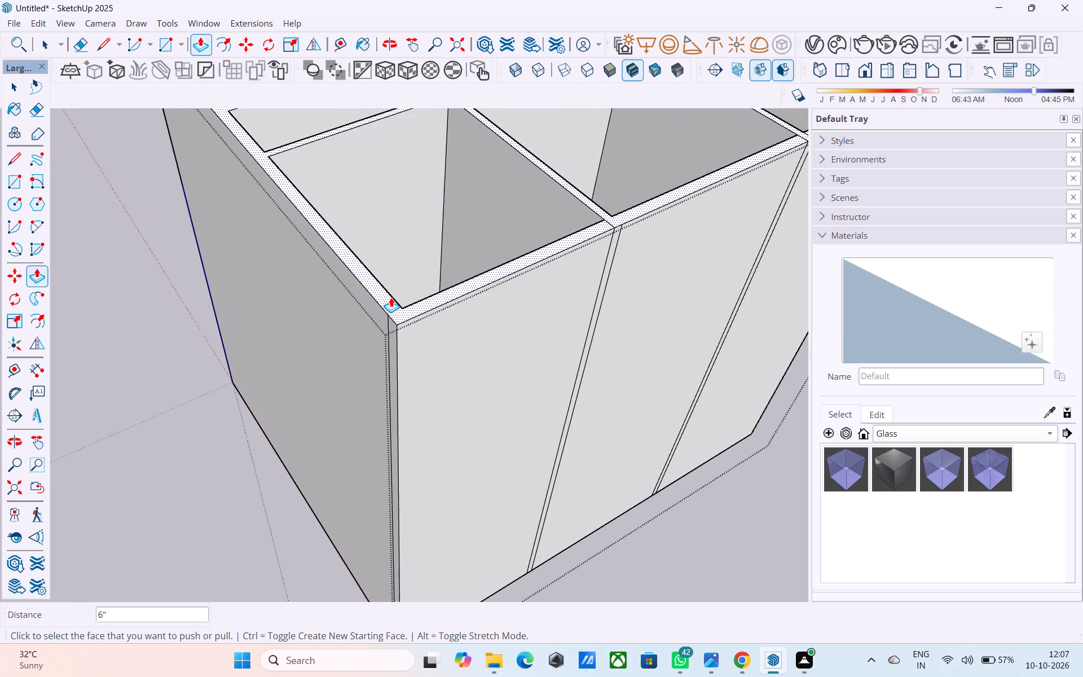
click(391, 298)
text(12')
key(Return)
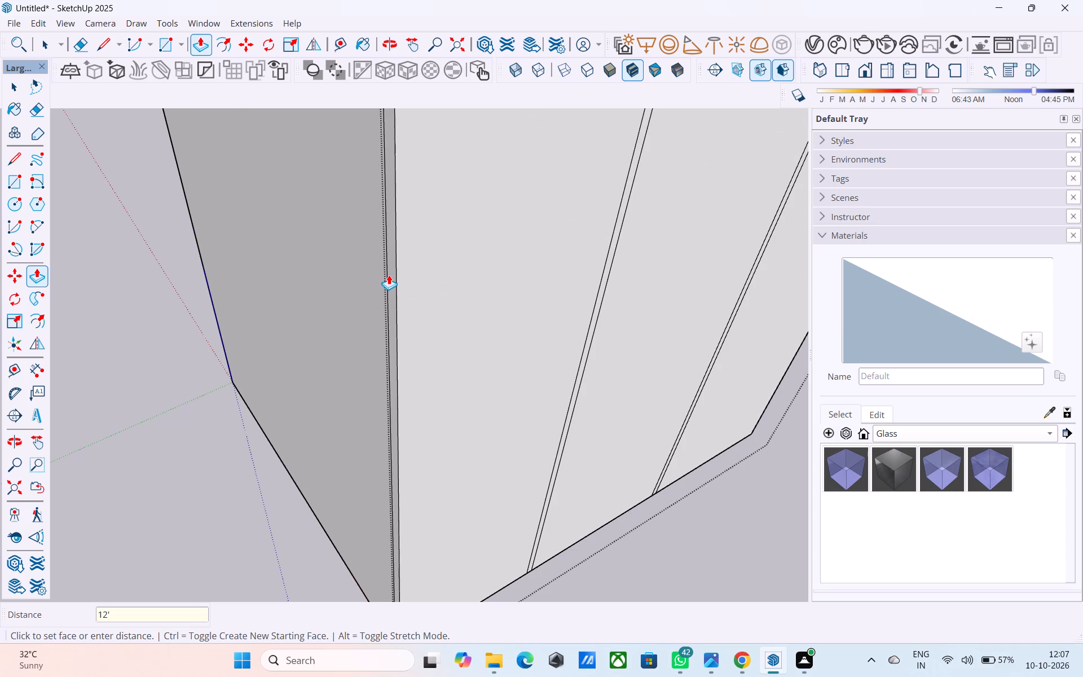
Measure the building's height with the Line tool along the outer corner edge, from base to wall top.
scroll(384, 320, down, 9)
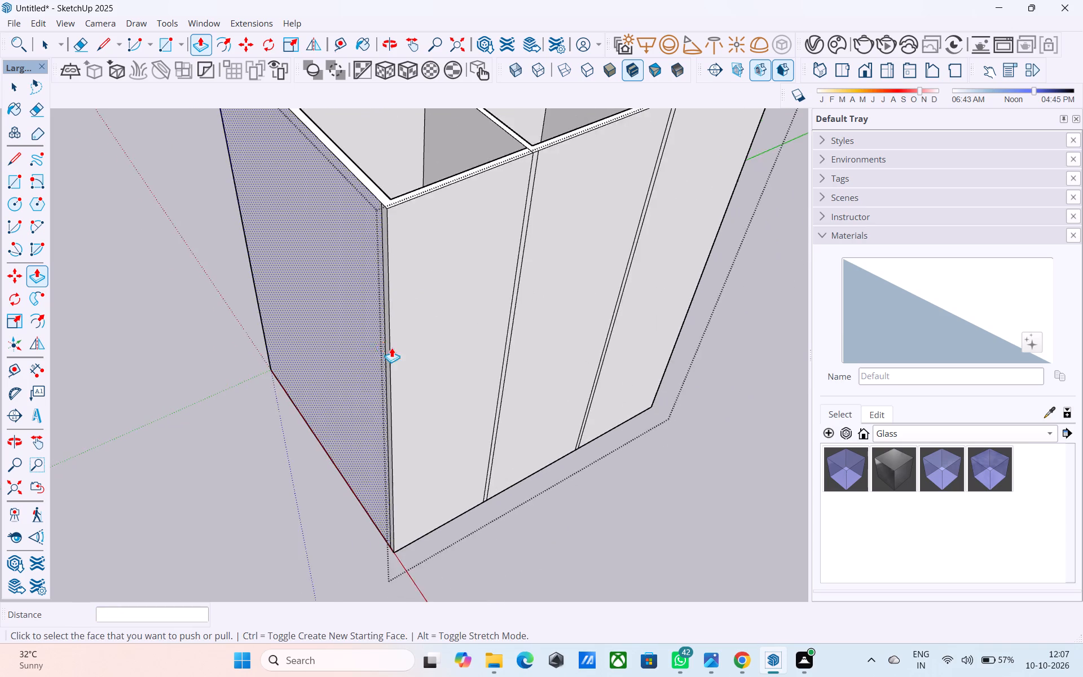
scroll(391, 348, down, 2)
middle_drag(434, 353, 416, 337)
scroll(349, 446, down, 5)
middle_drag(412, 451, 340, 303)
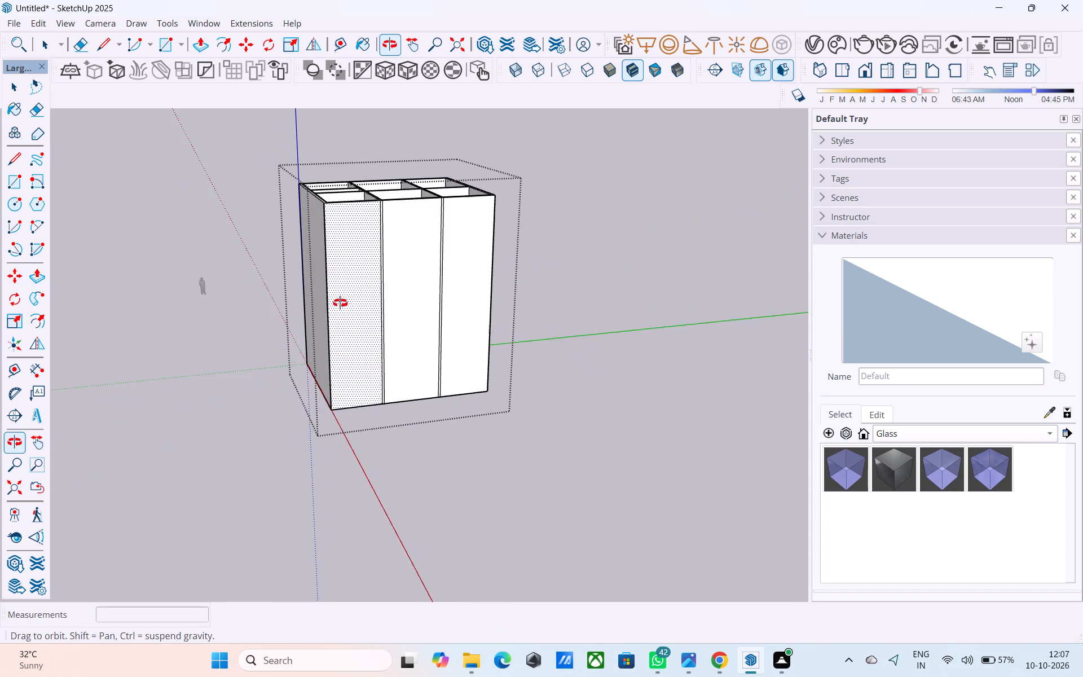
middle_drag(340, 303, 337, 297)
click(114, 49)
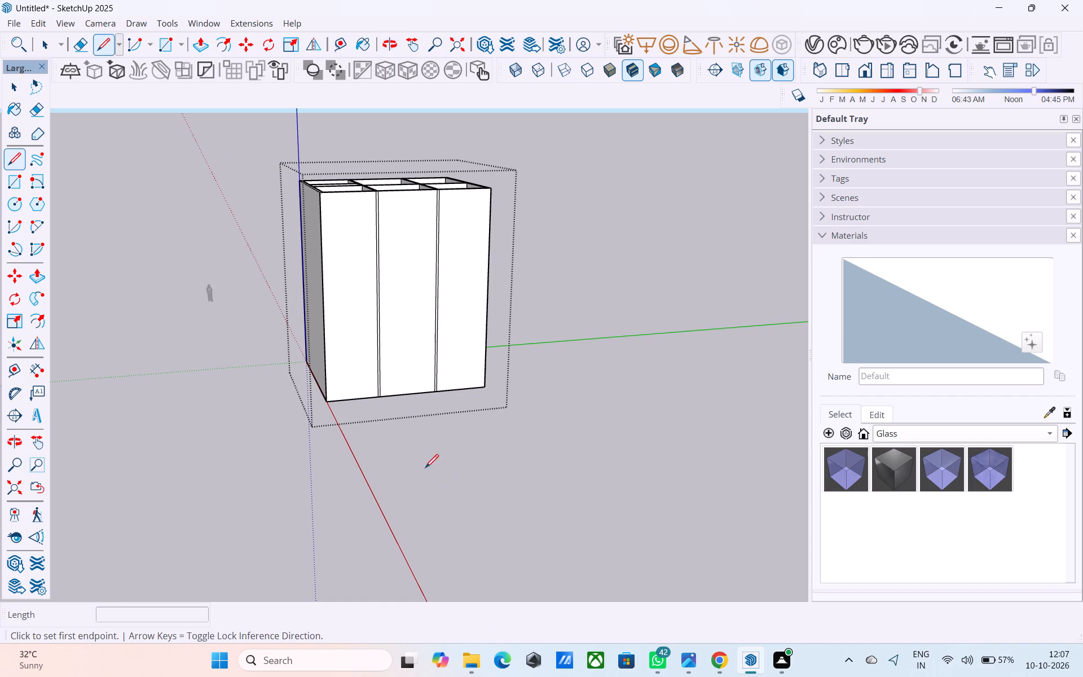
scroll(416, 465, up, 7)
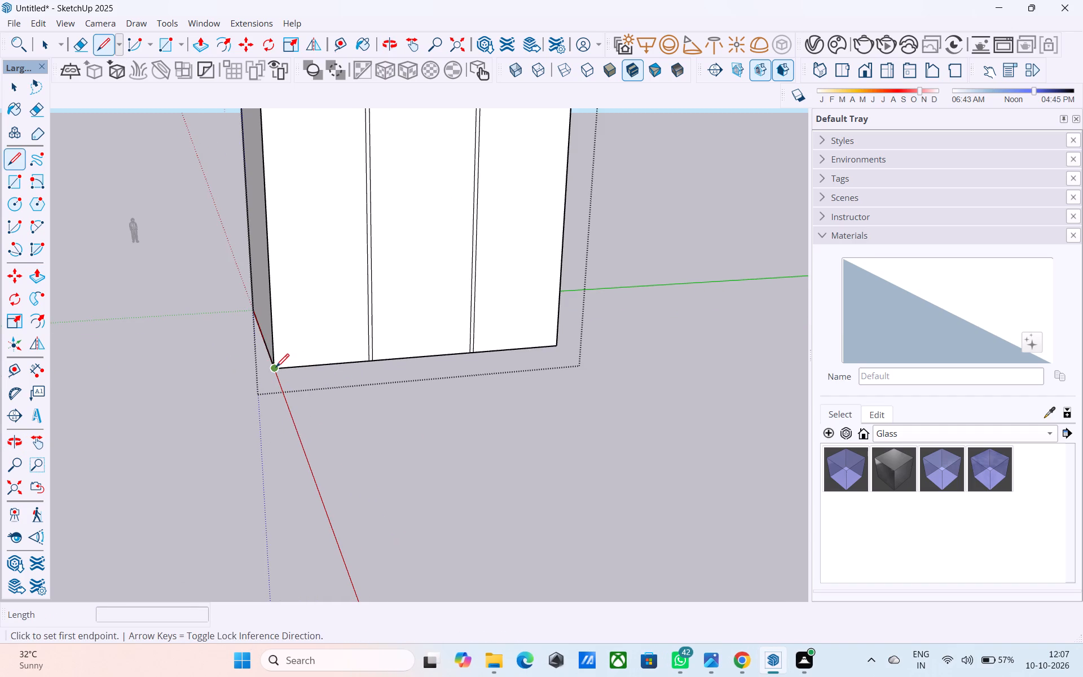
click(276, 368)
scroll(277, 370, down, 5)
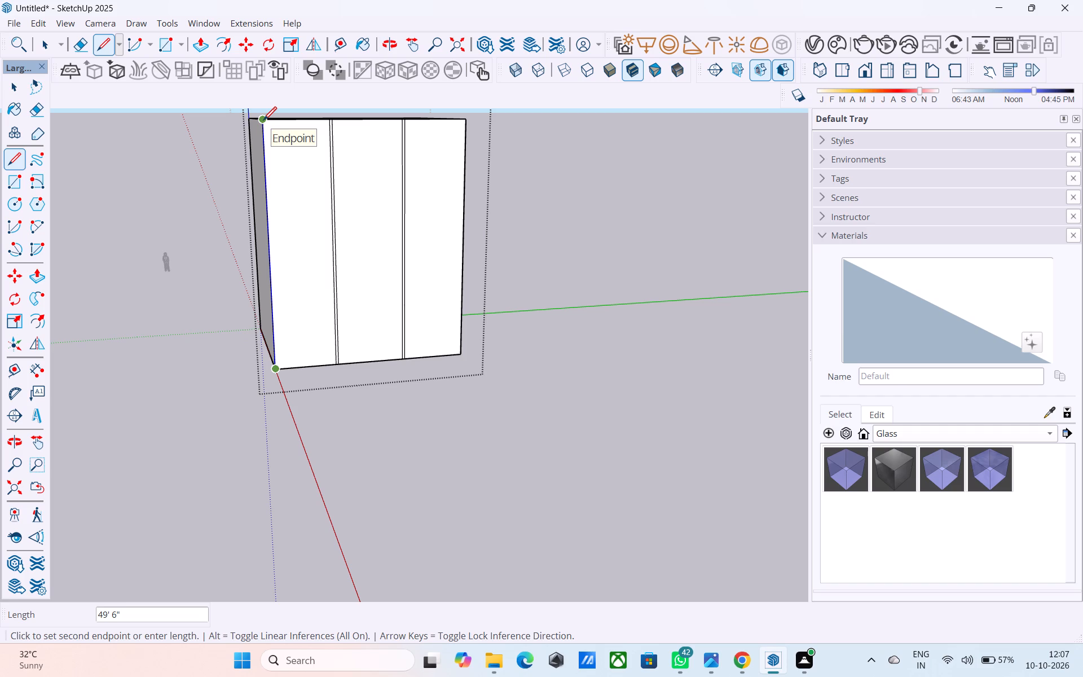
scroll(266, 139, down, 3)
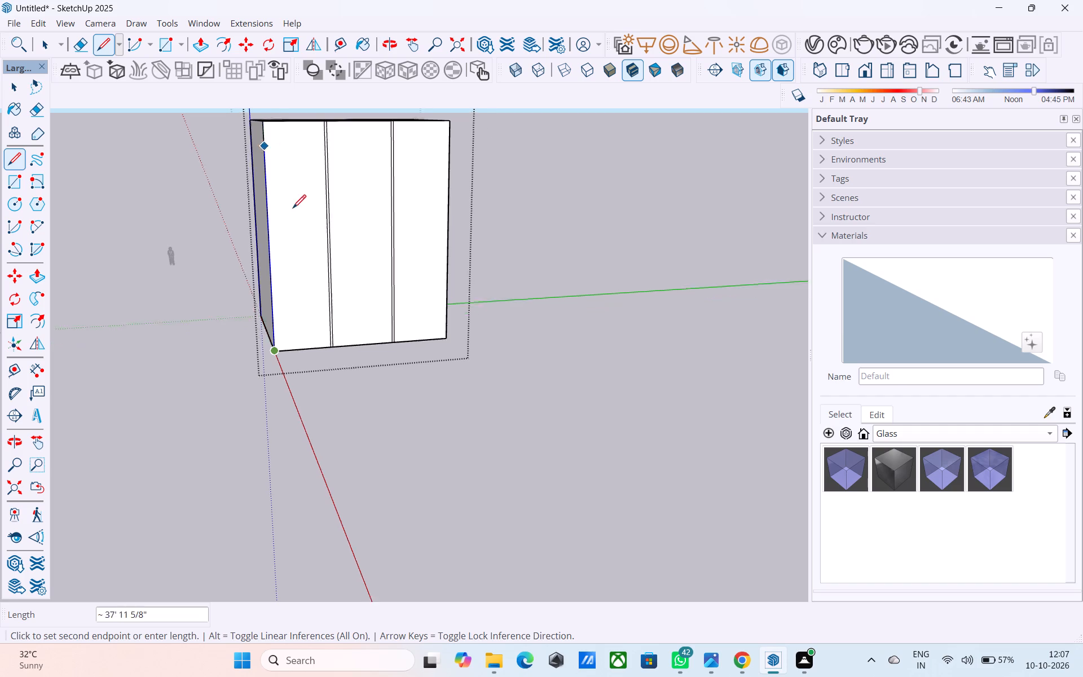
middle_drag(293, 209, 369, 465)
key(space)
Push/Pull the wall-top face up again, entering a distance of 6" followed by 12'.
scroll(371, 464, up, 2)
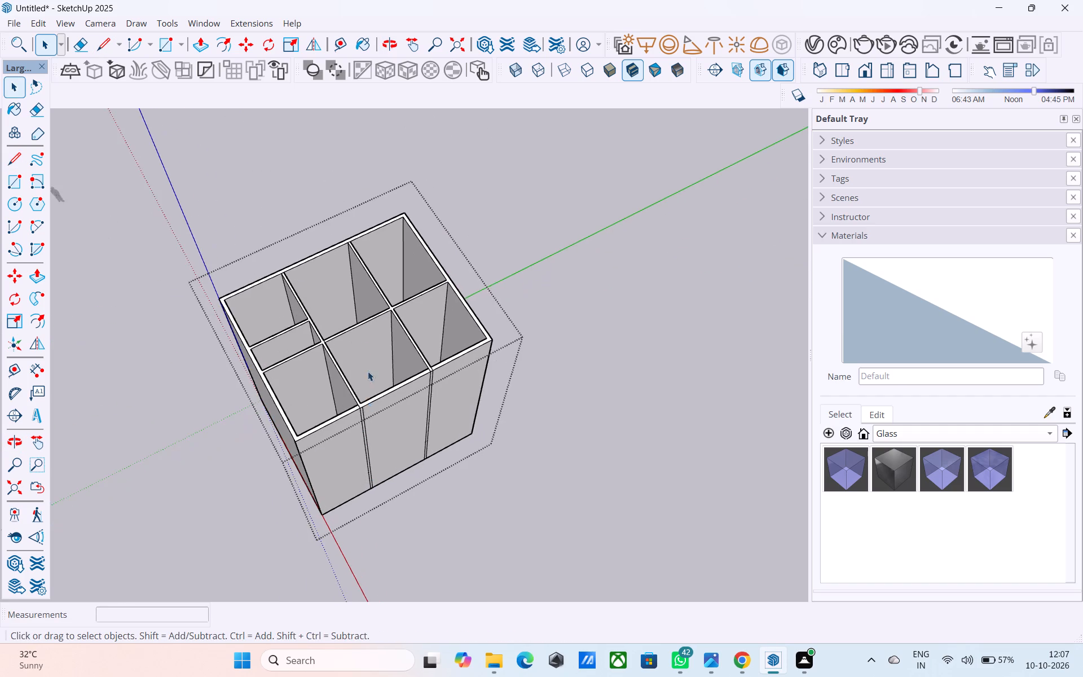
scroll(368, 371, up, 6)
click(86, 47)
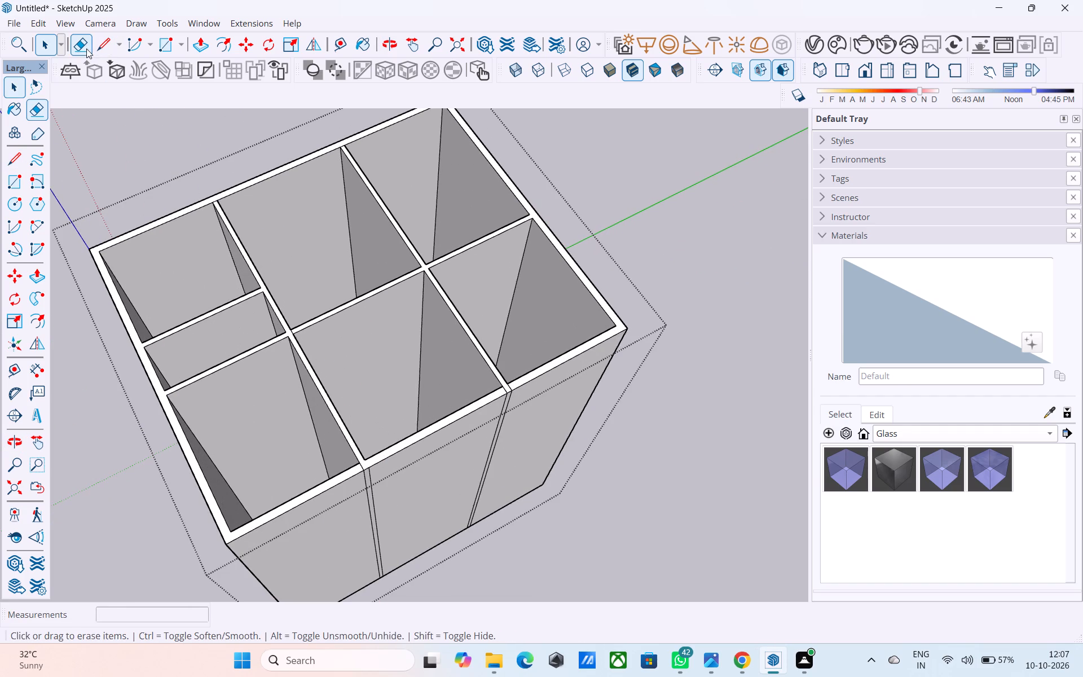
scroll(469, 499, up, 5)
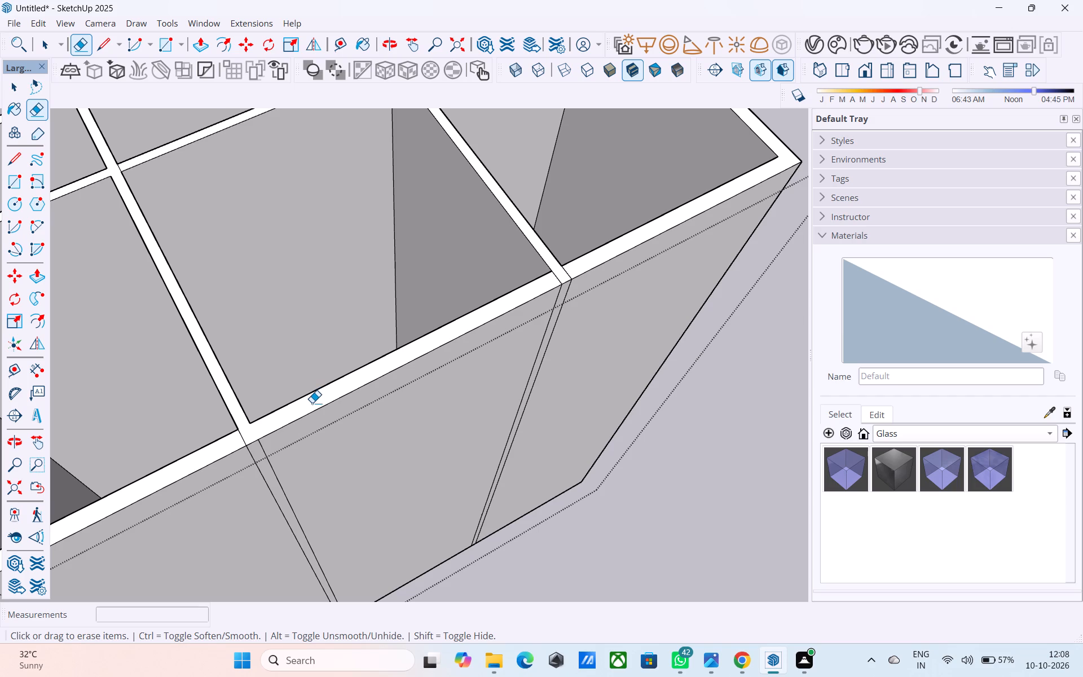
click(204, 44)
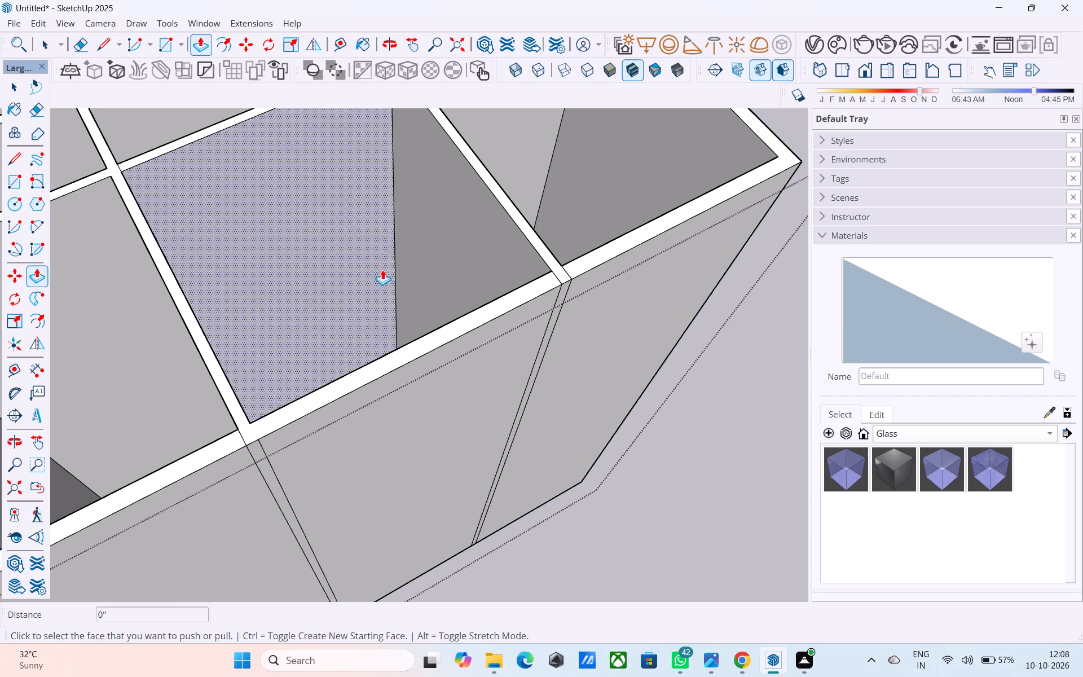
click(444, 332)
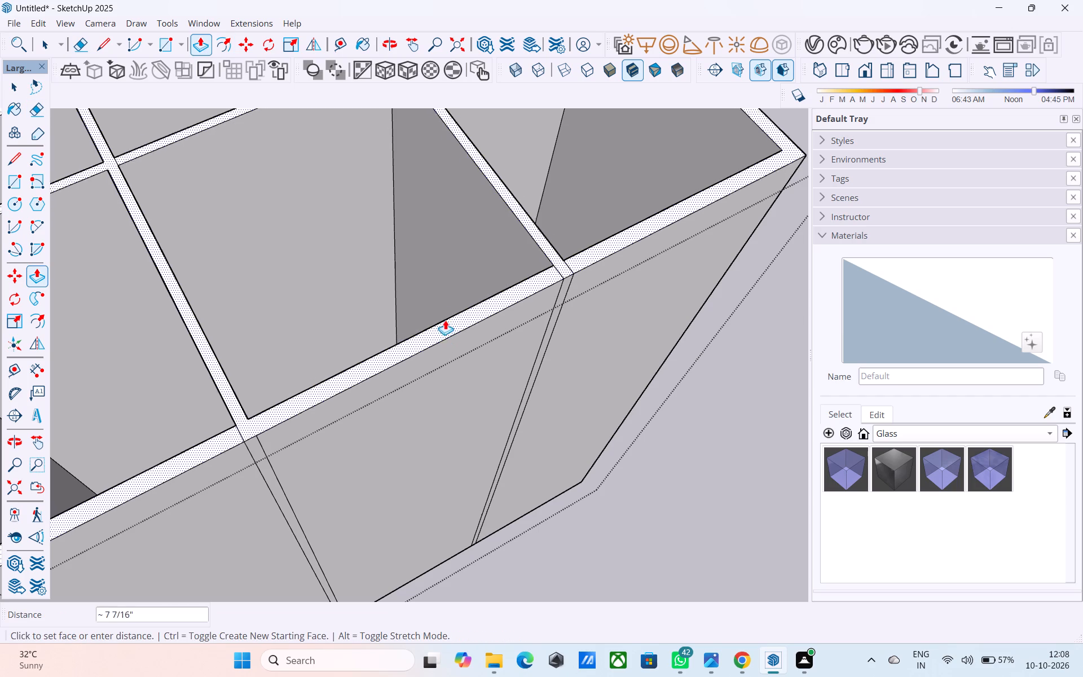
text(6")
key(Return)
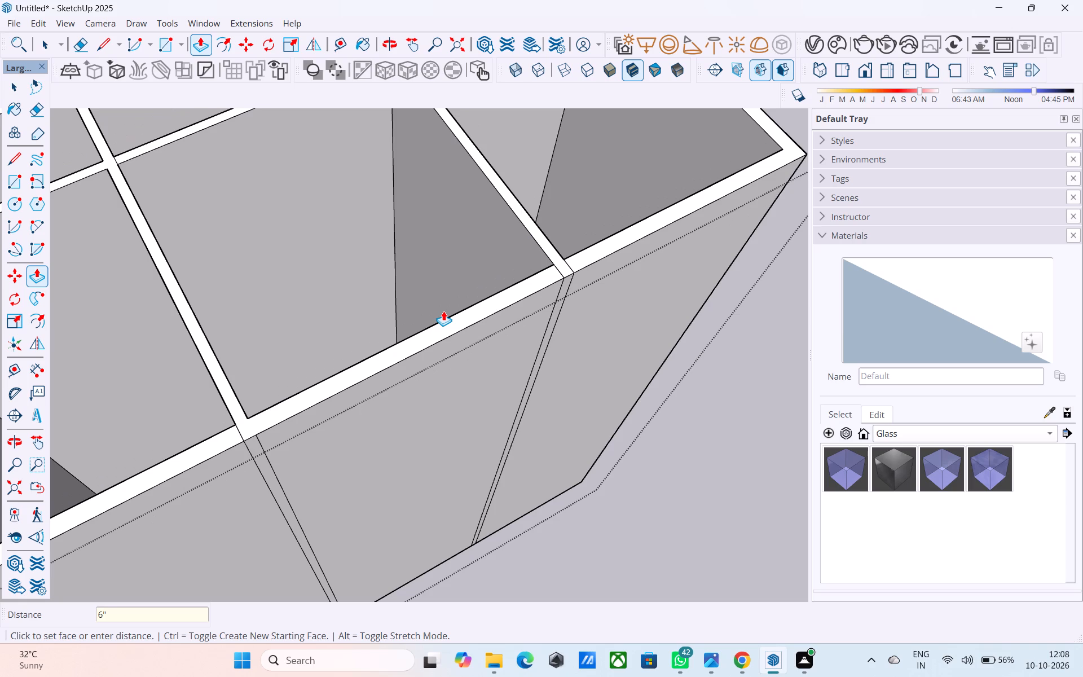
text(12')
key(Return)
scroll(444, 308, down, 16)
key(space)
Examine the raised walls and the vertical partition-end lines on the outer face from several angles.
middle_drag(477, 368, 407, 283)
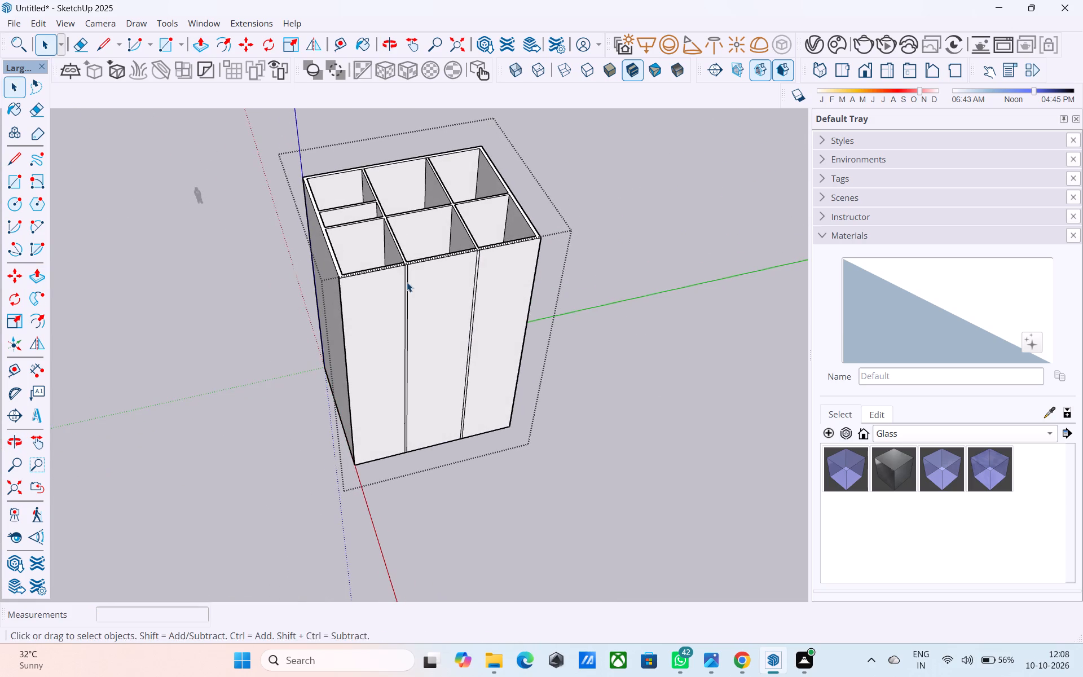
shift+middle_drag(405, 280, 397, 241)
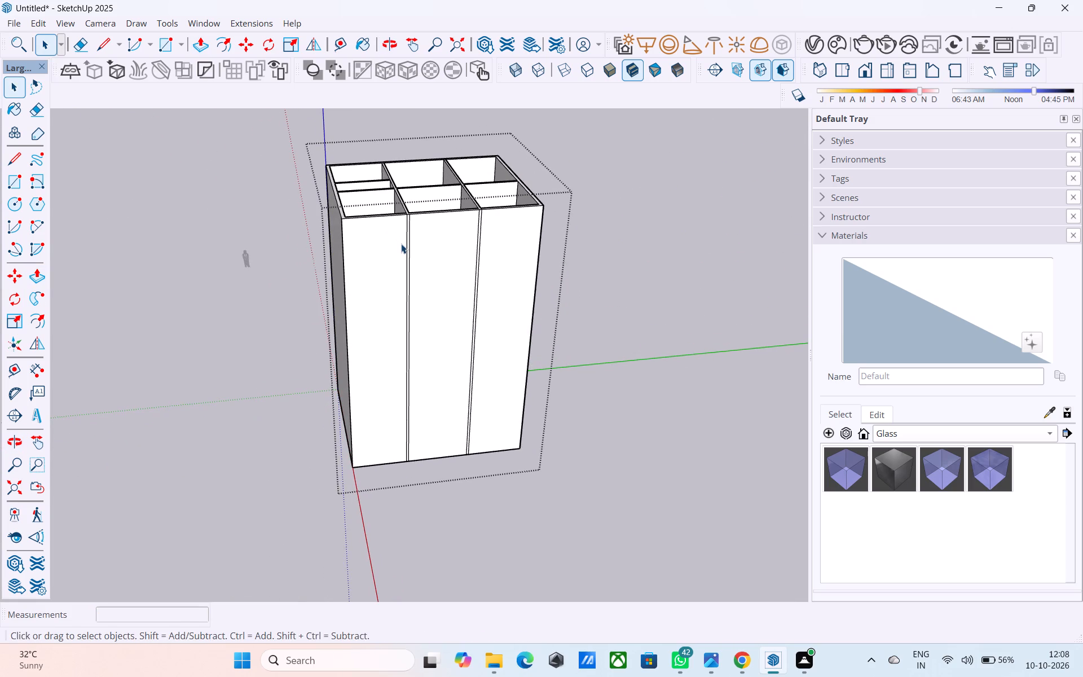
middle_drag(409, 293, 392, 272)
shift+middle_drag(388, 264, 406, 203)
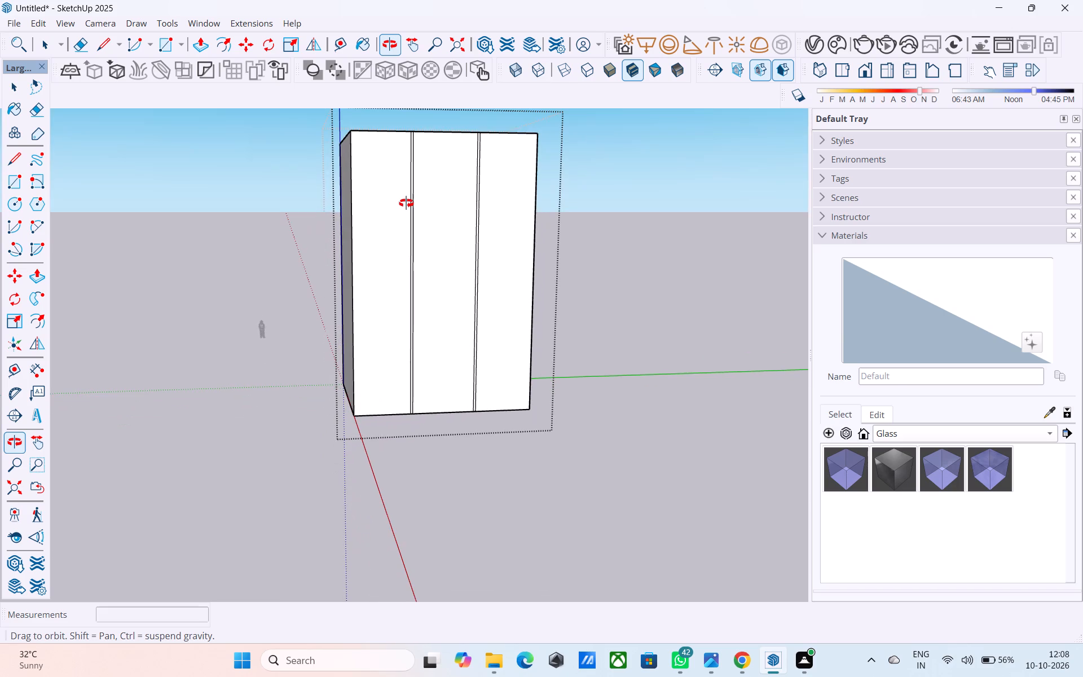
shift+middle_drag(406, 203, 410, 210)
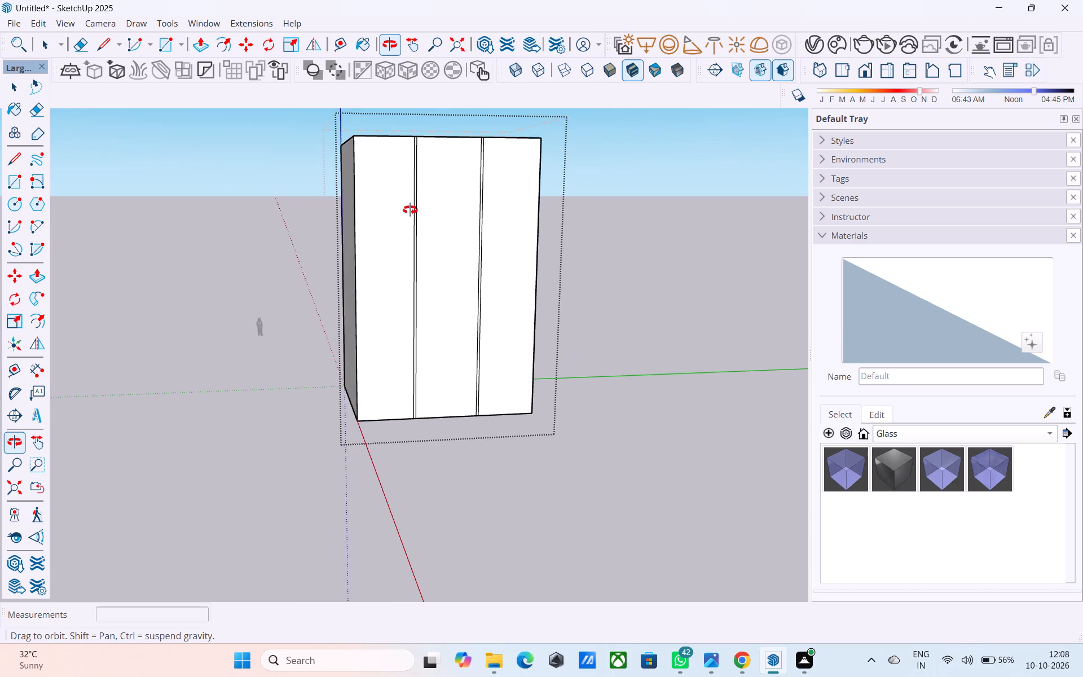
shift+middle_drag(410, 210, 410, 211)
scroll(423, 216, up, 4)
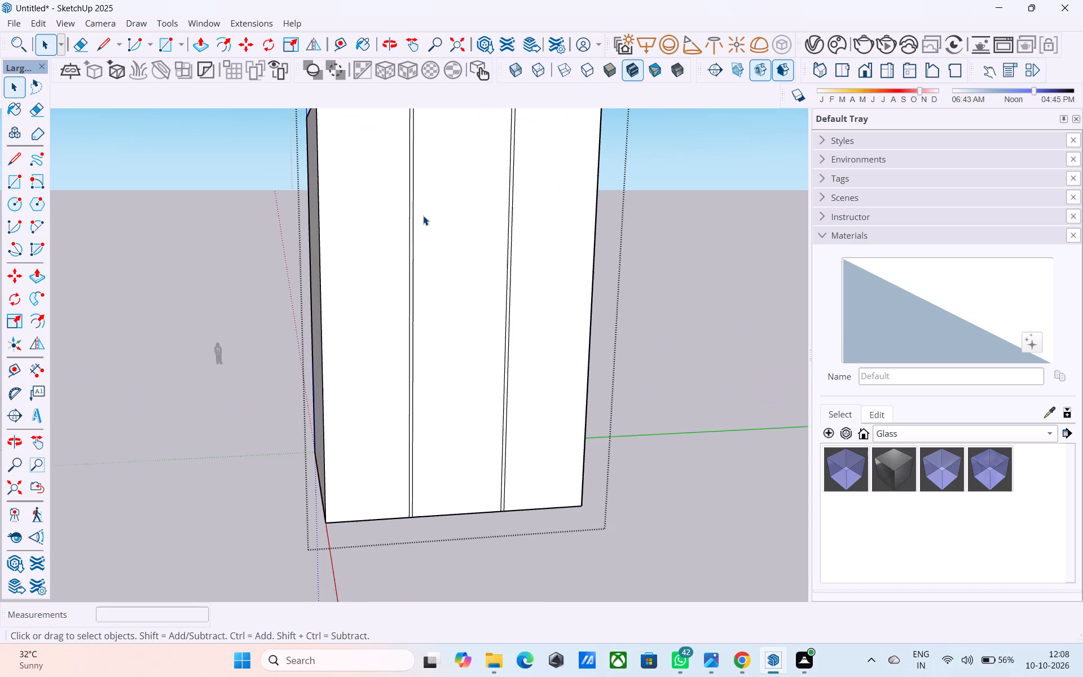
middle_drag(423, 216, 404, 371)
scroll(399, 293, up, 2)
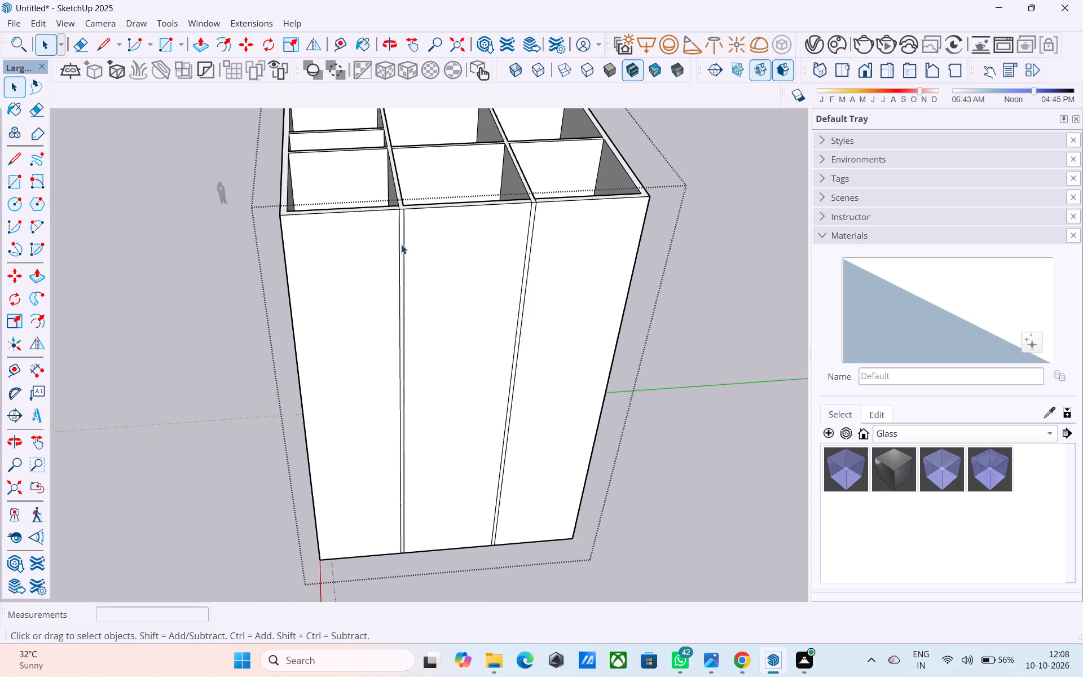
scroll(401, 244, up, 9)
scroll(393, 231, down, 12)
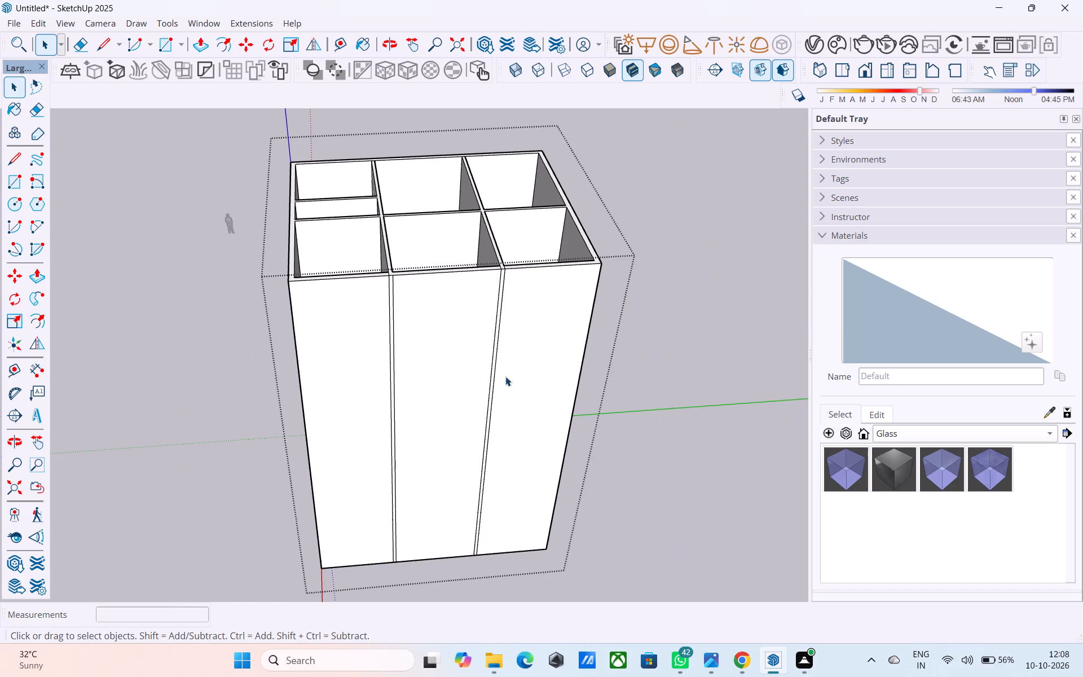
click(680, 373)
middle_drag(371, 262, 364, 289)
double_click(405, 388)
middle_drag(398, 394, 389, 359)
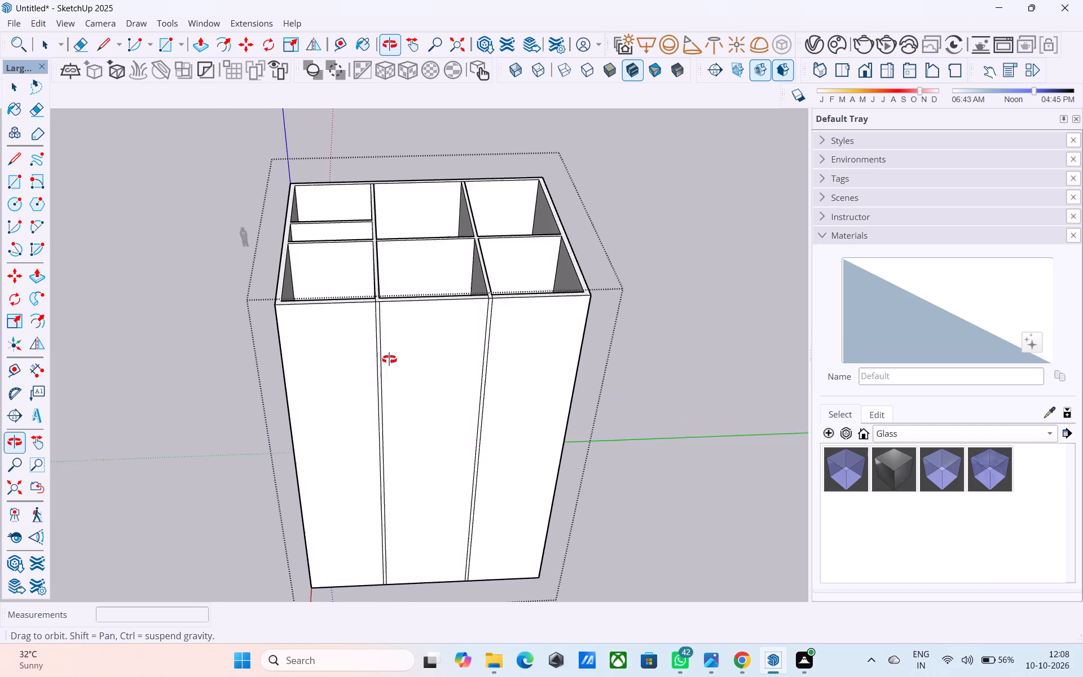
middle_drag(389, 359, 386, 341)
middle_drag(380, 336, 390, 292)
scroll(393, 307, down, 5)
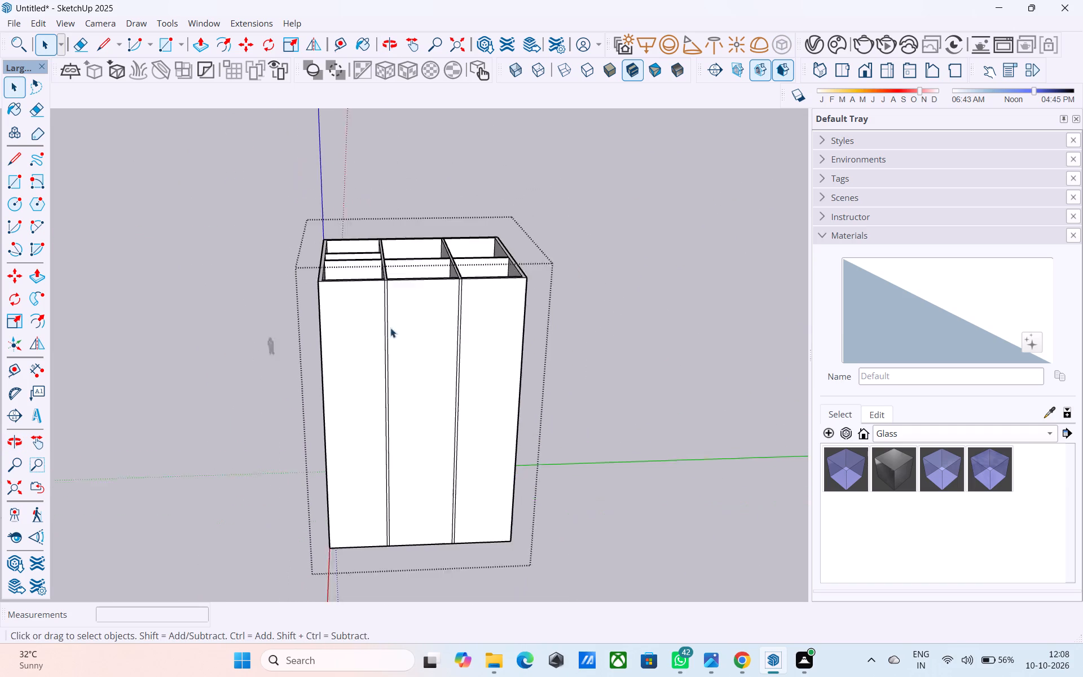
middle_drag(414, 456, 456, 474)
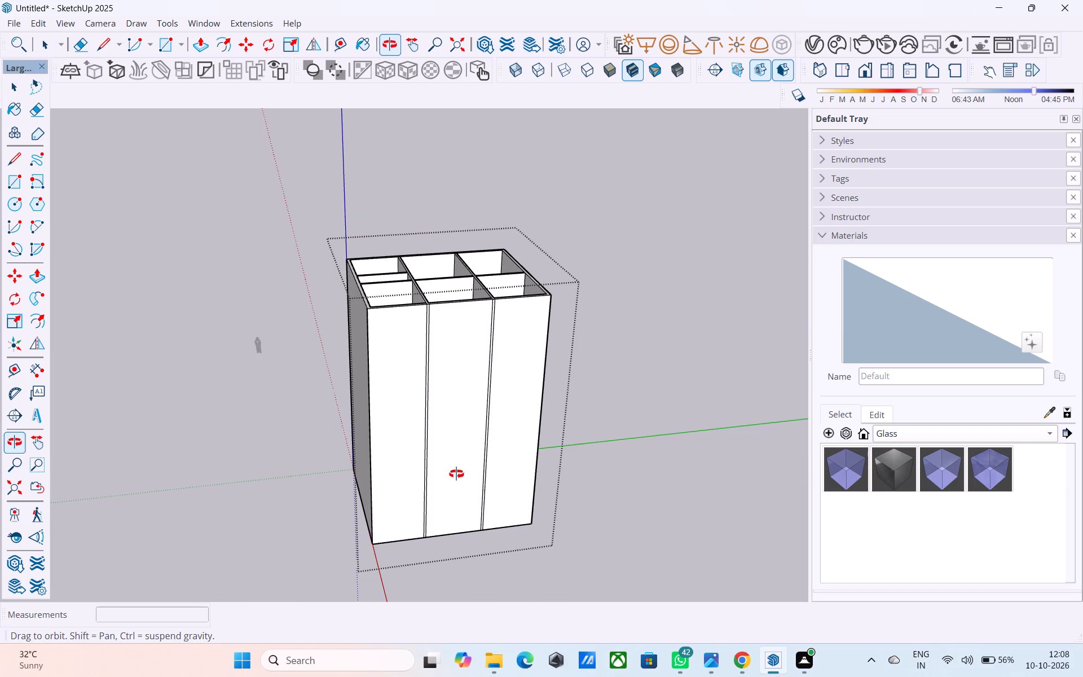
middle_drag(456, 474, 451, 477)
Erase the upper segments of the outer-side line of the left partition's end pair on the front face.
scroll(412, 390, up, 7)
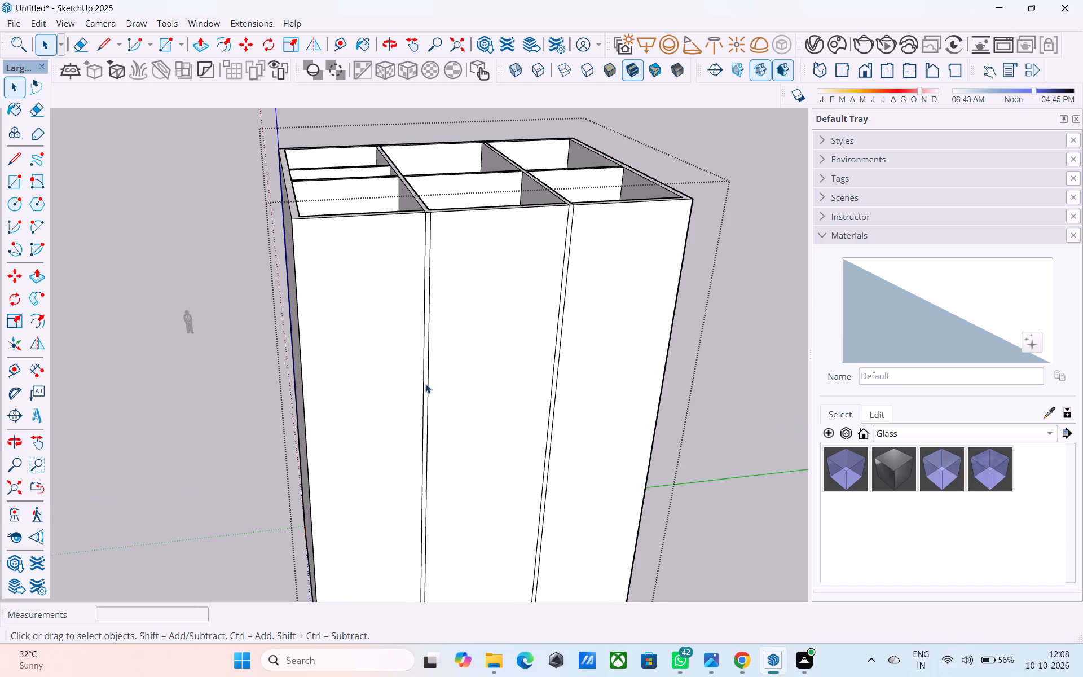
middle_drag(426, 384, 402, 393)
scroll(403, 394, up, 1)
scroll(412, 221, up, 3)
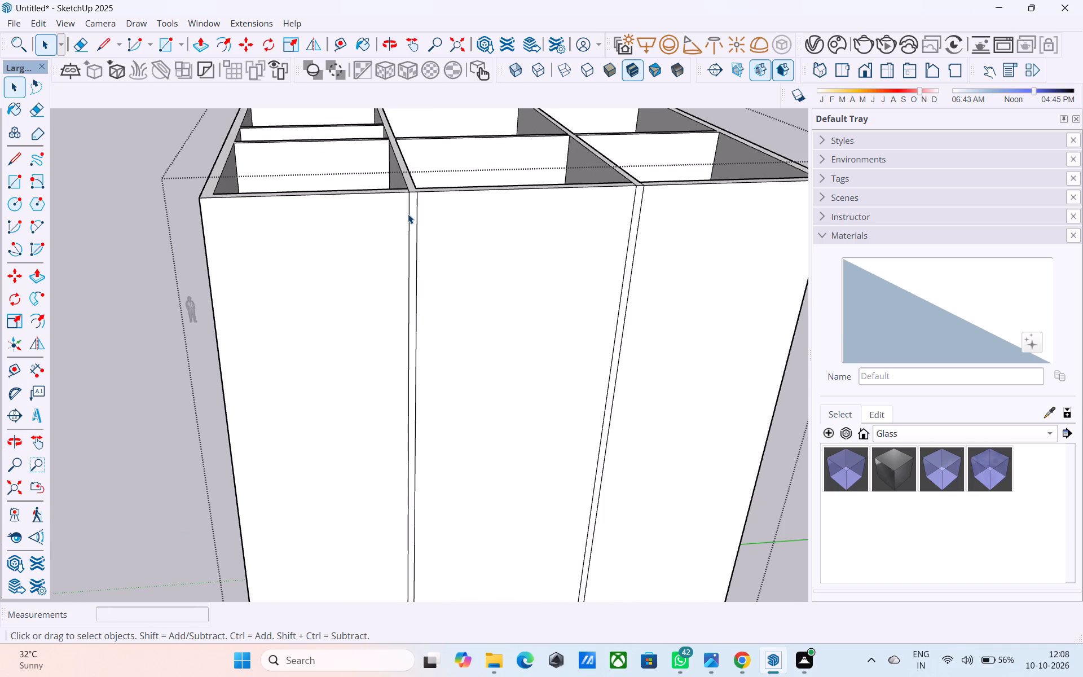
click(408, 213)
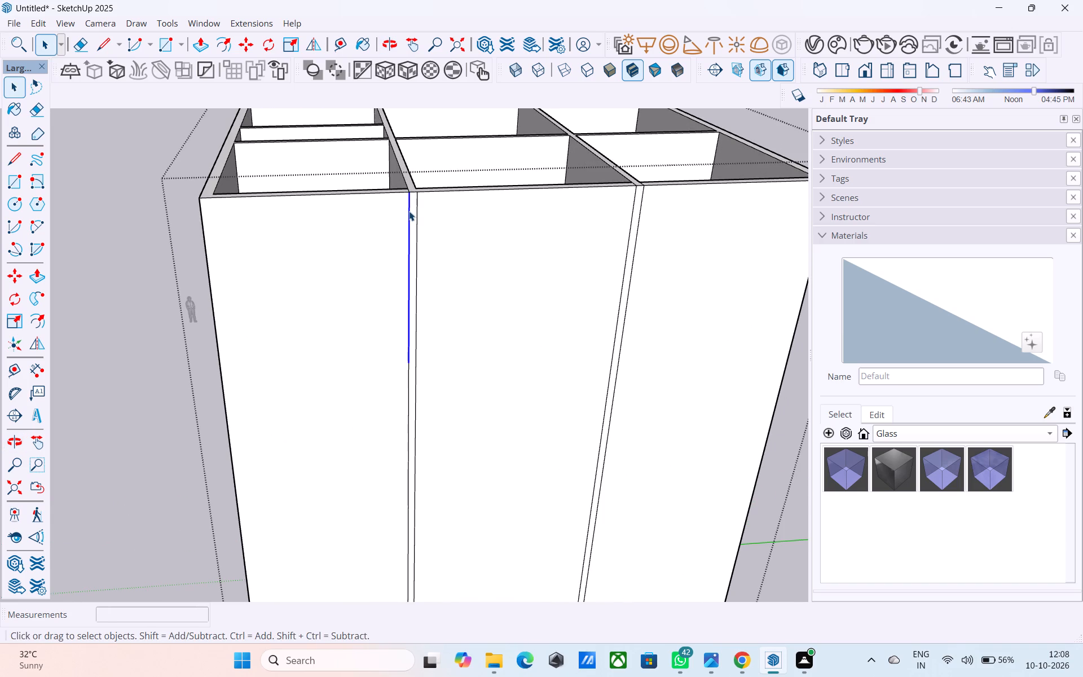
key(e)
click(409, 209)
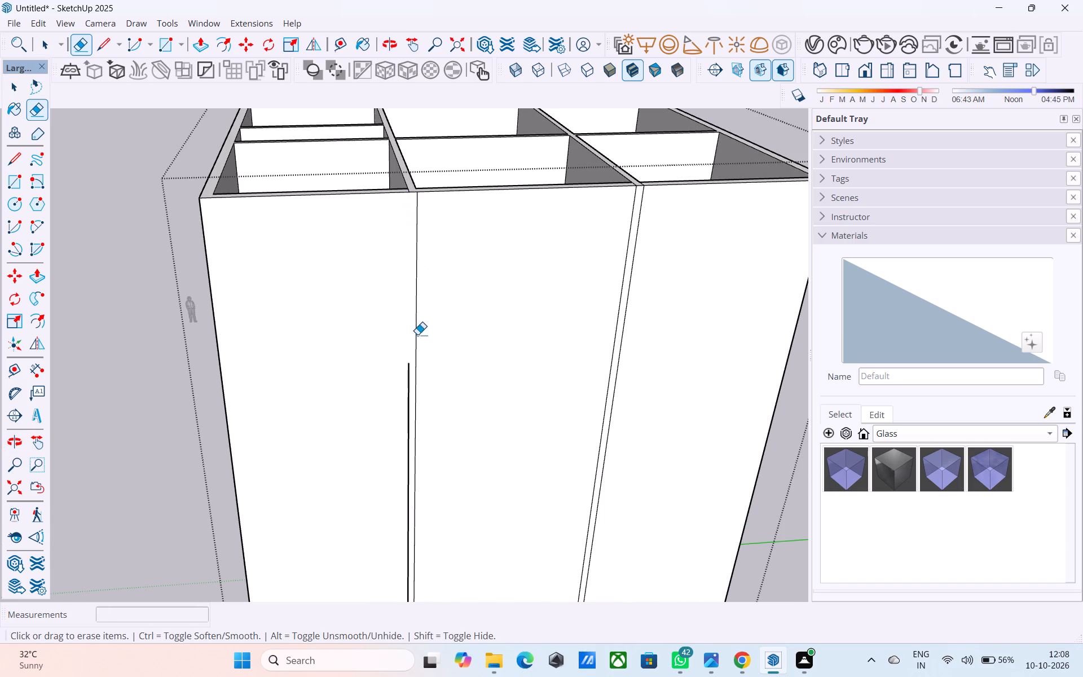
click(408, 365)
scroll(409, 340, down, 3)
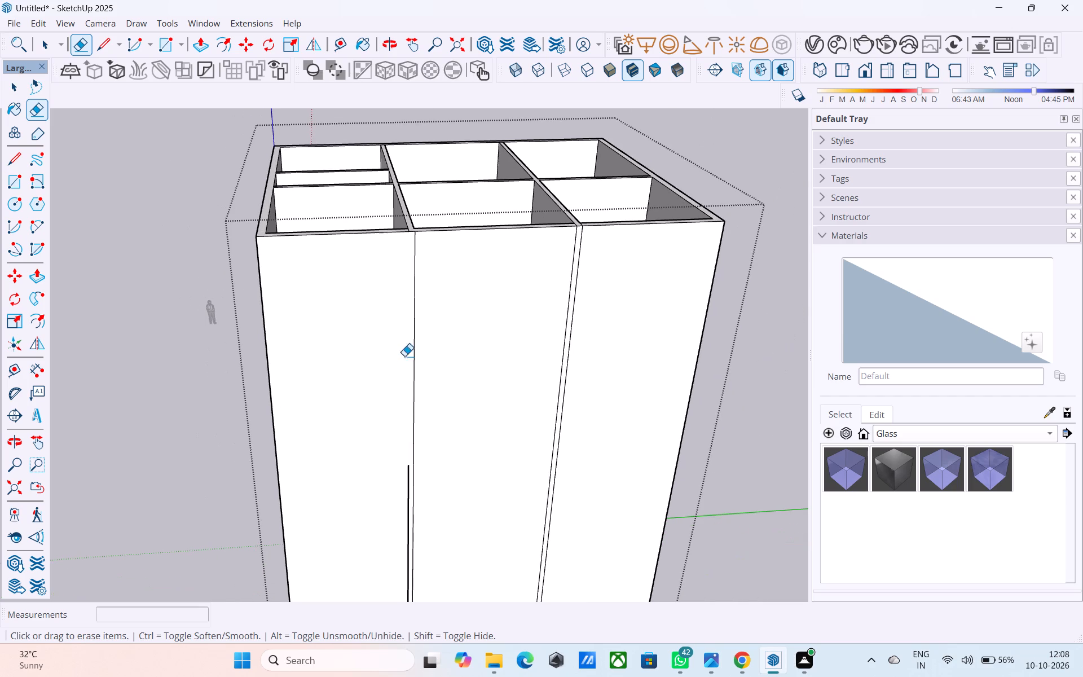
scroll(400, 495, up, 3)
click(411, 476)
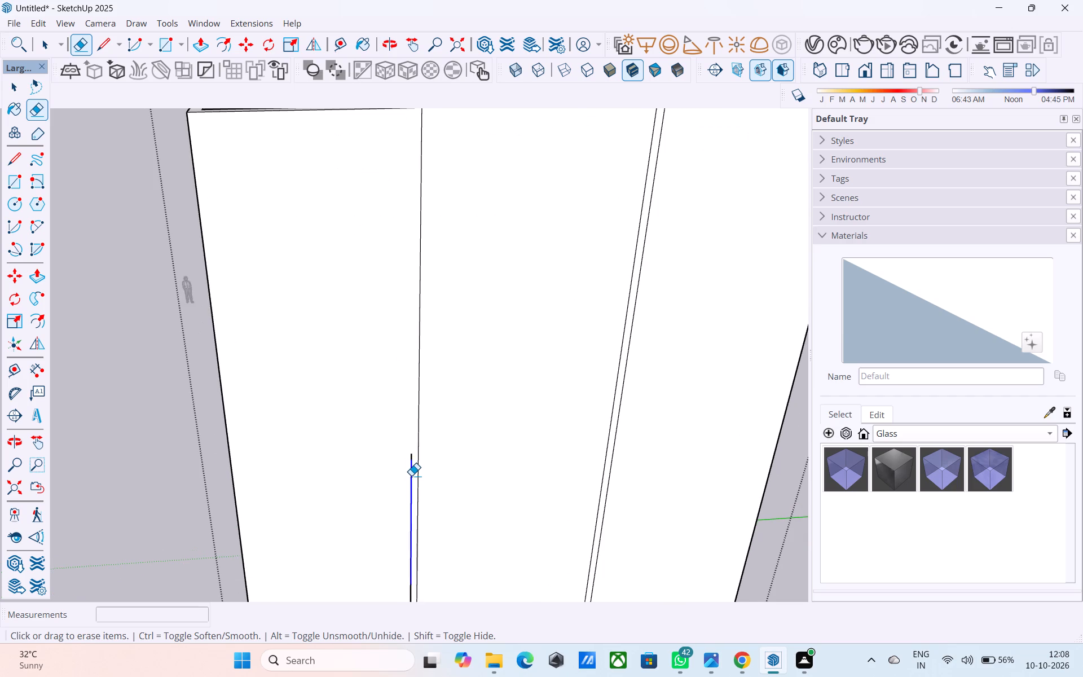
click(411, 459)
drag(412, 453, 410, 465)
Erase the remaining lower segments of that same left partition-end line down to the building's base, including the short leftover pieces.
scroll(391, 407, down, 9)
scroll(403, 577, up, 4)
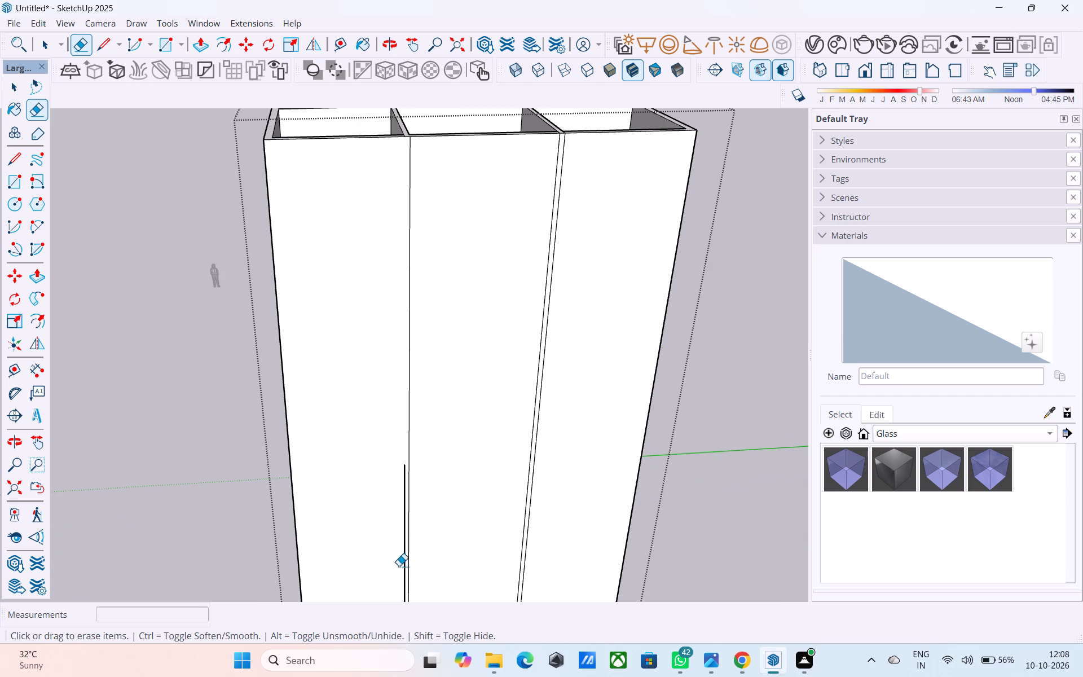
click(403, 541)
click(402, 538)
scroll(402, 534, up, 3)
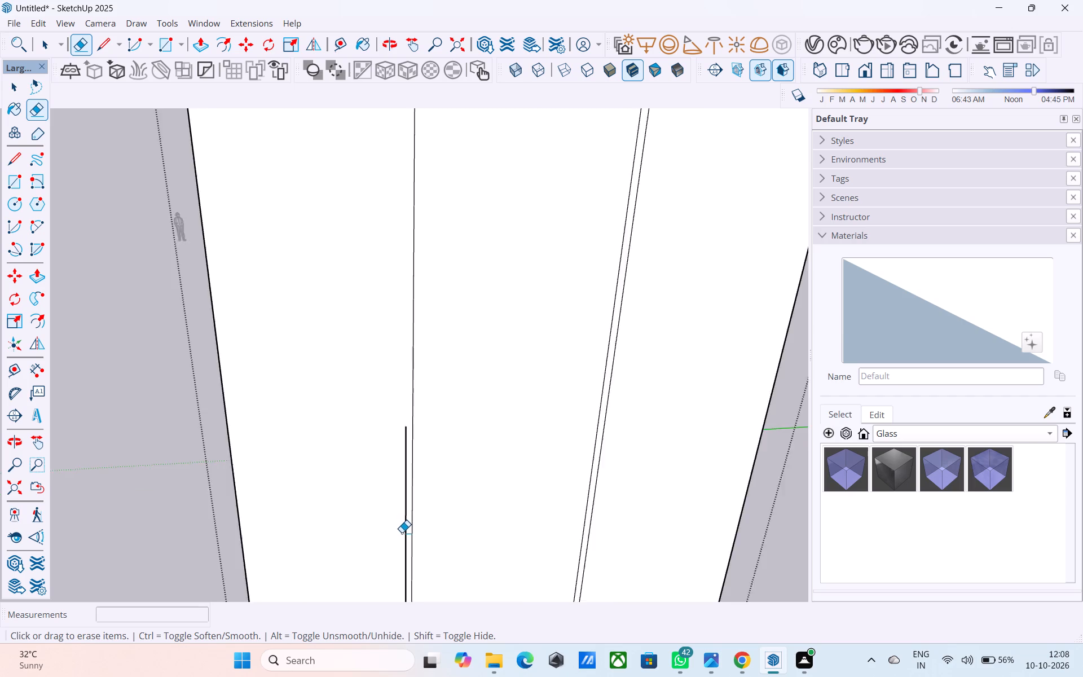
scroll(402, 533, up, 7)
drag(410, 515, 400, 510)
scroll(399, 507, down, 6)
scroll(402, 466, up, 4)
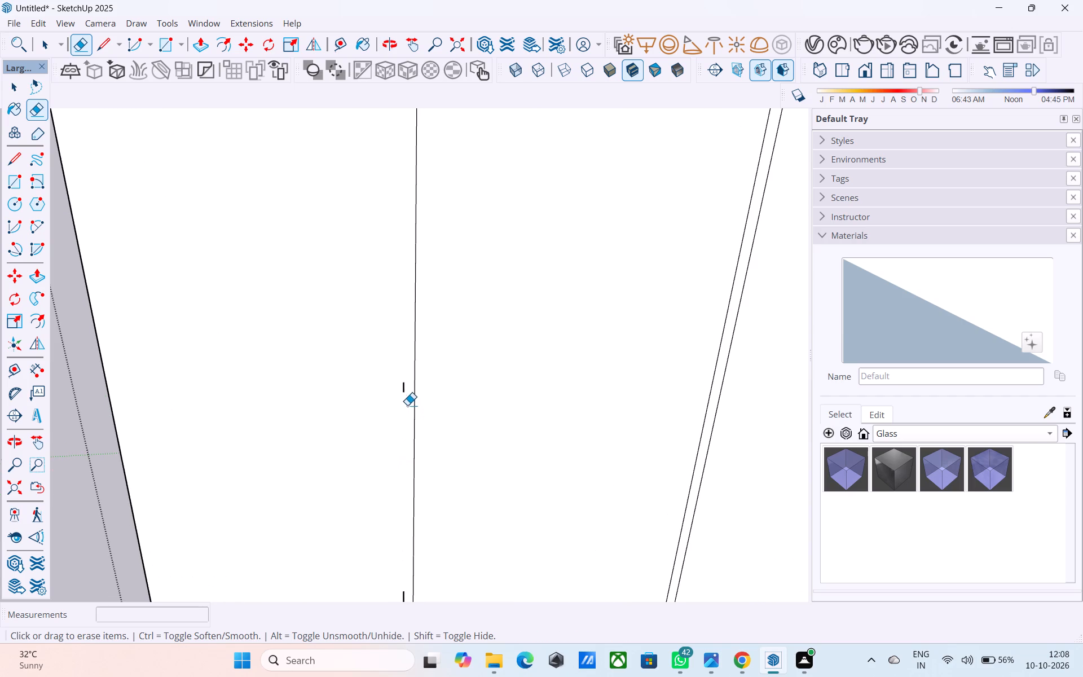
click(403, 388)
scroll(398, 398, down, 14)
scroll(399, 560, up, 7)
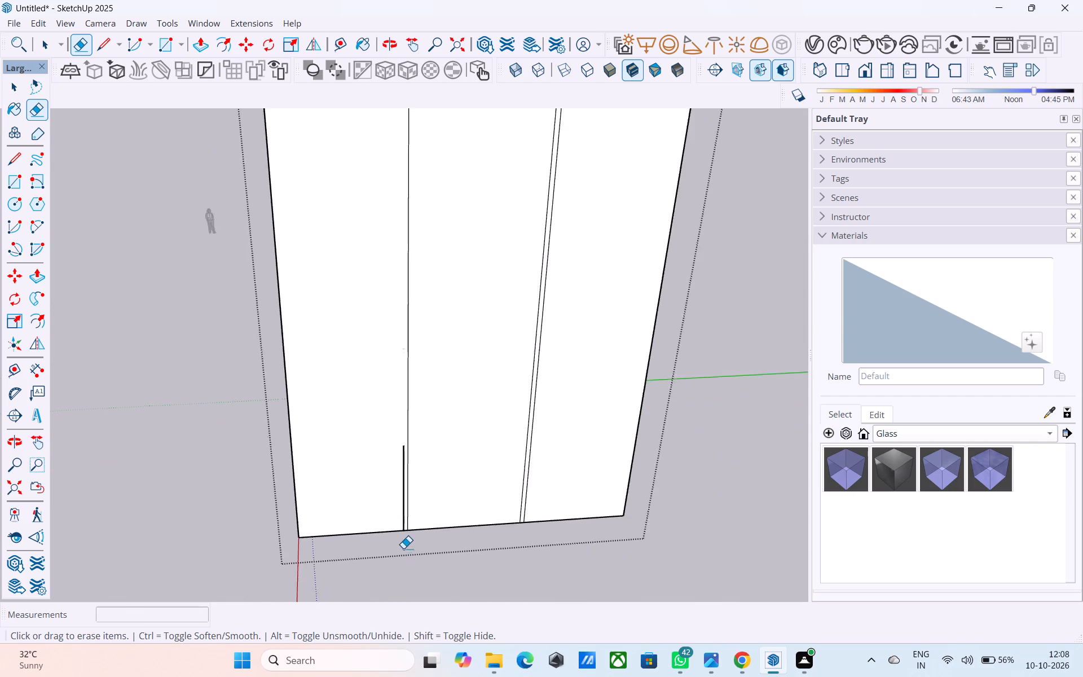
scroll(403, 548, up, 6)
click(406, 496)
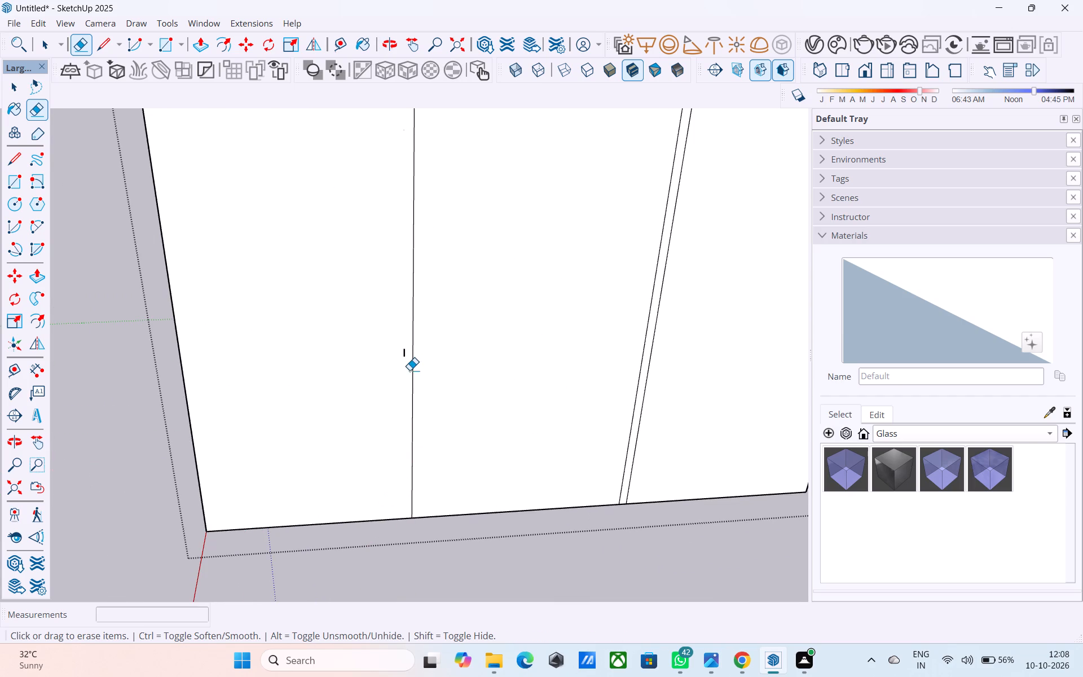
click(405, 353)
scroll(365, 407, down, 2)
scroll(363, 482, down, 12)
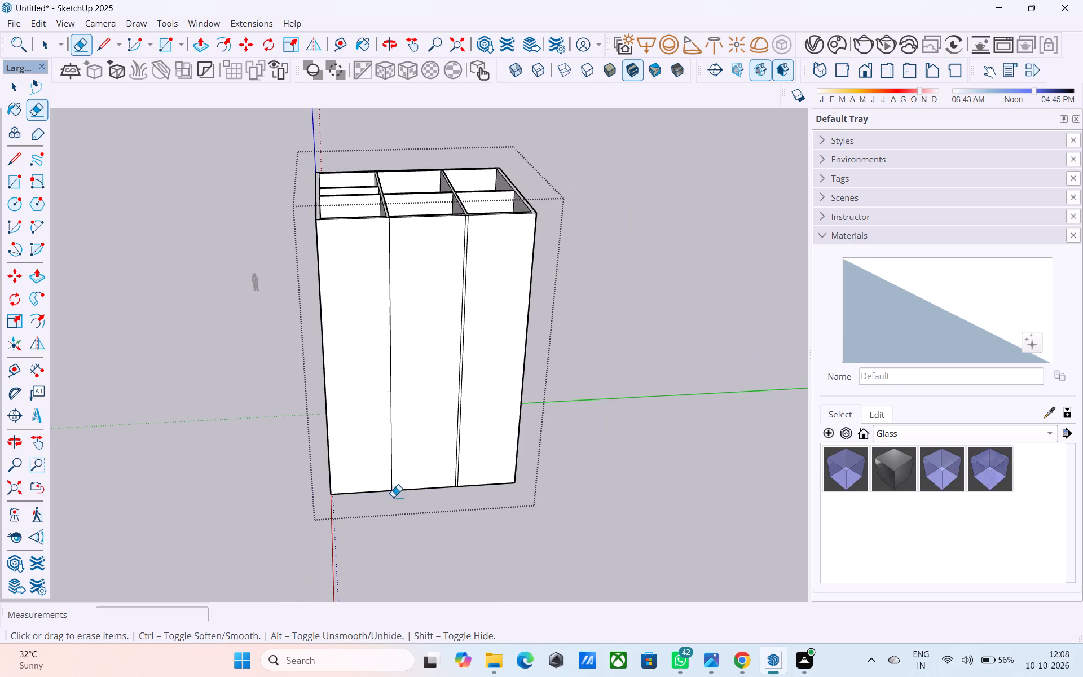
Copy the left partition's remaining full-height vertical line 1.5' toward the front face's left corner.
key(space)
click(388, 223)
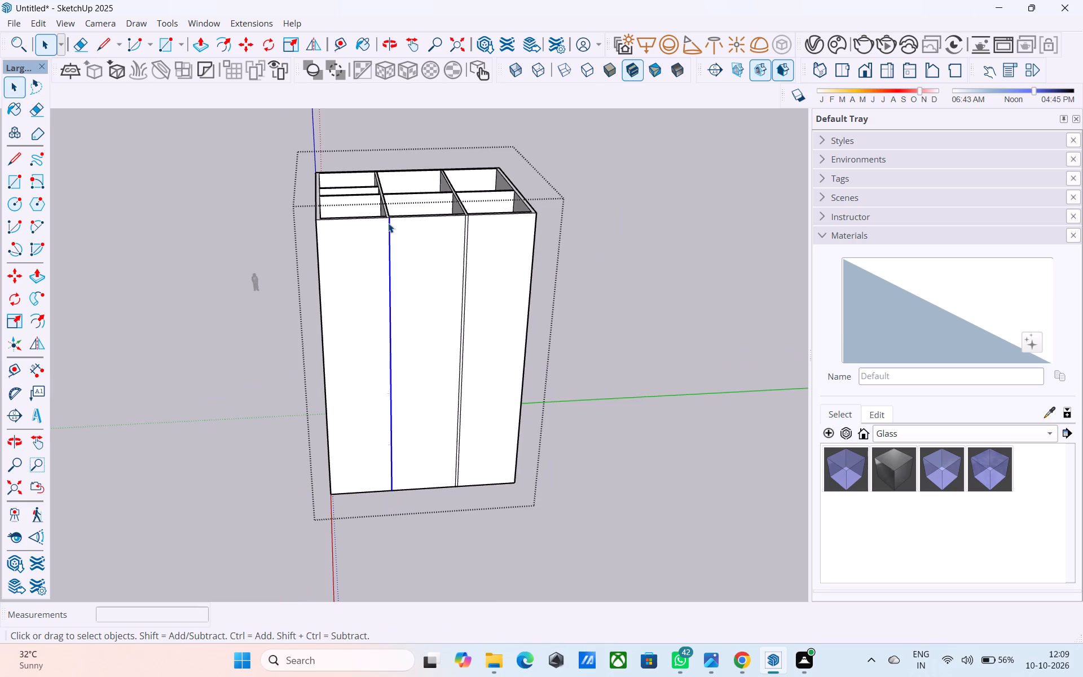
key(m)
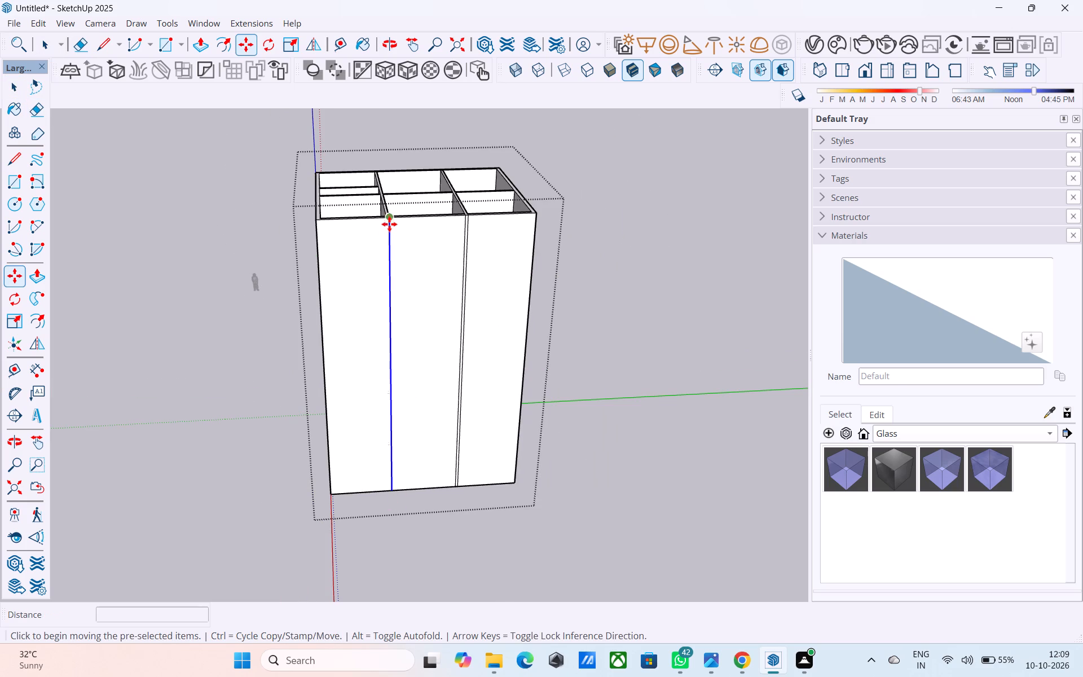
scroll(391, 225, up, 3)
click(386, 219)
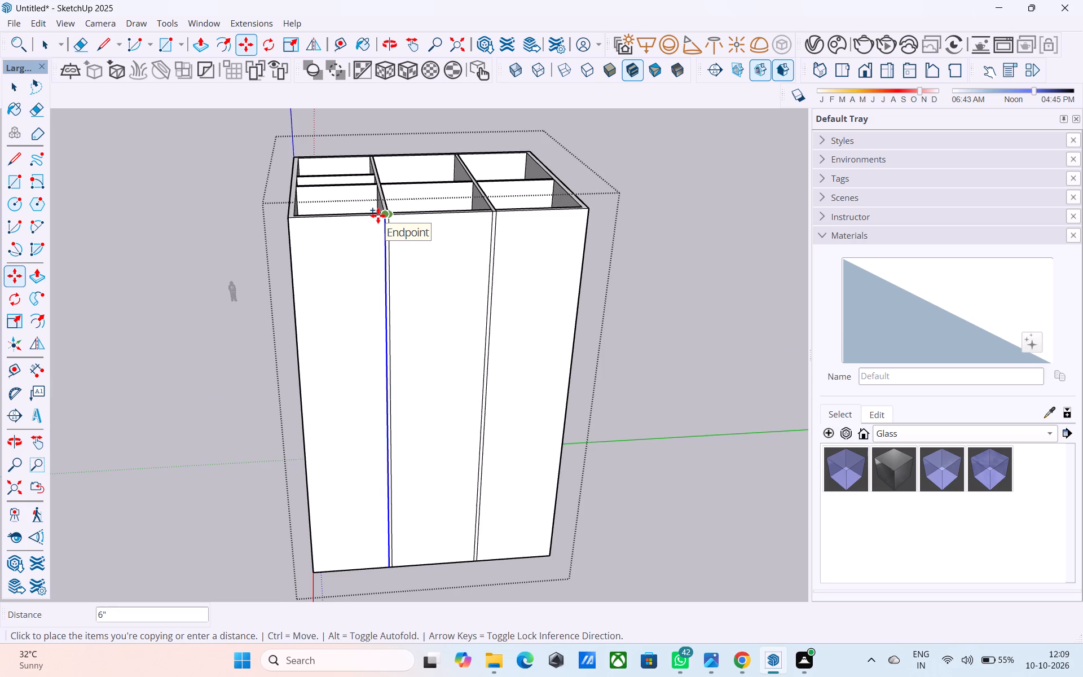
text(1')
key(Return)
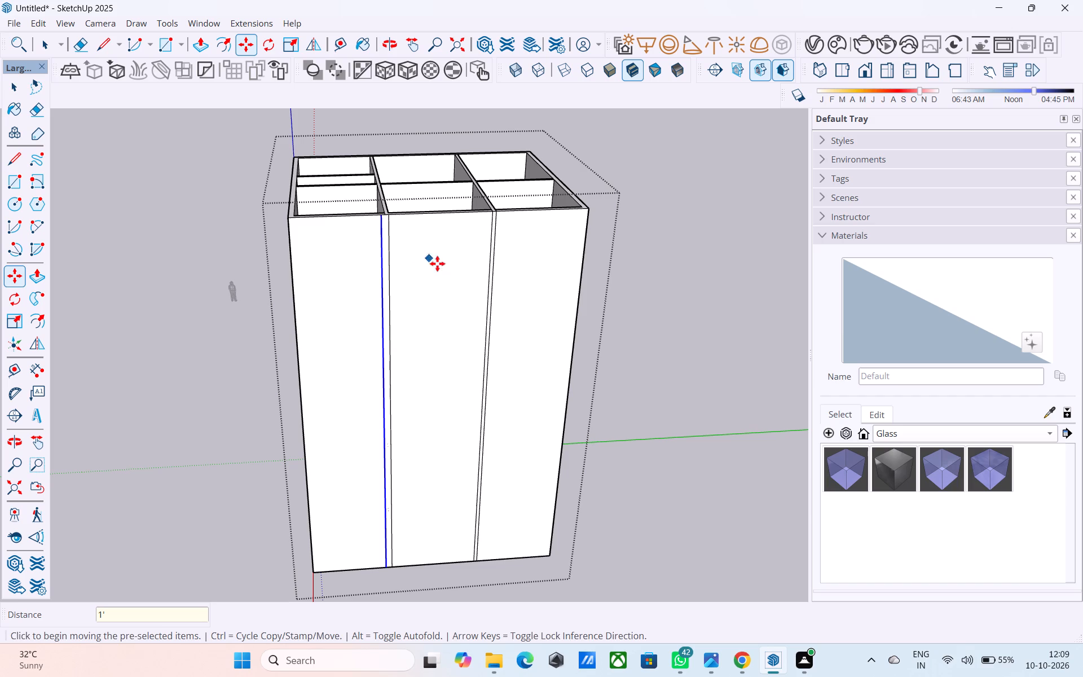
text(1.5')
key(Return)
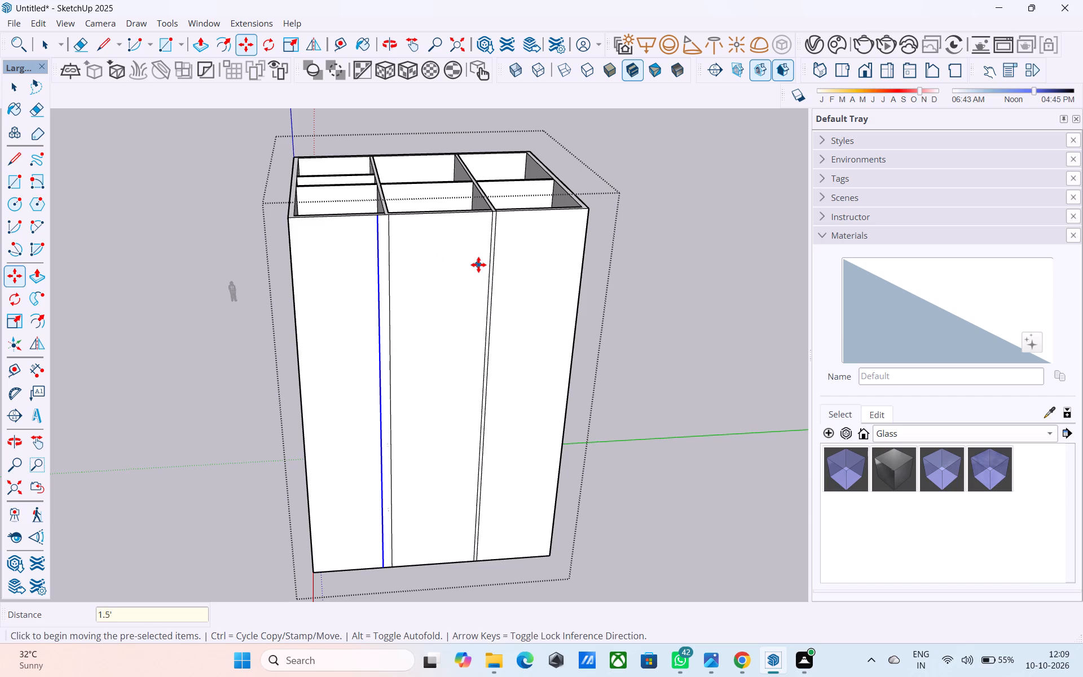
click(478, 265)
key(space)
Erase the upper and middle segments of the outer-side line of the right partition's end pair on the front face.
middle_drag(478, 265, 473, 263)
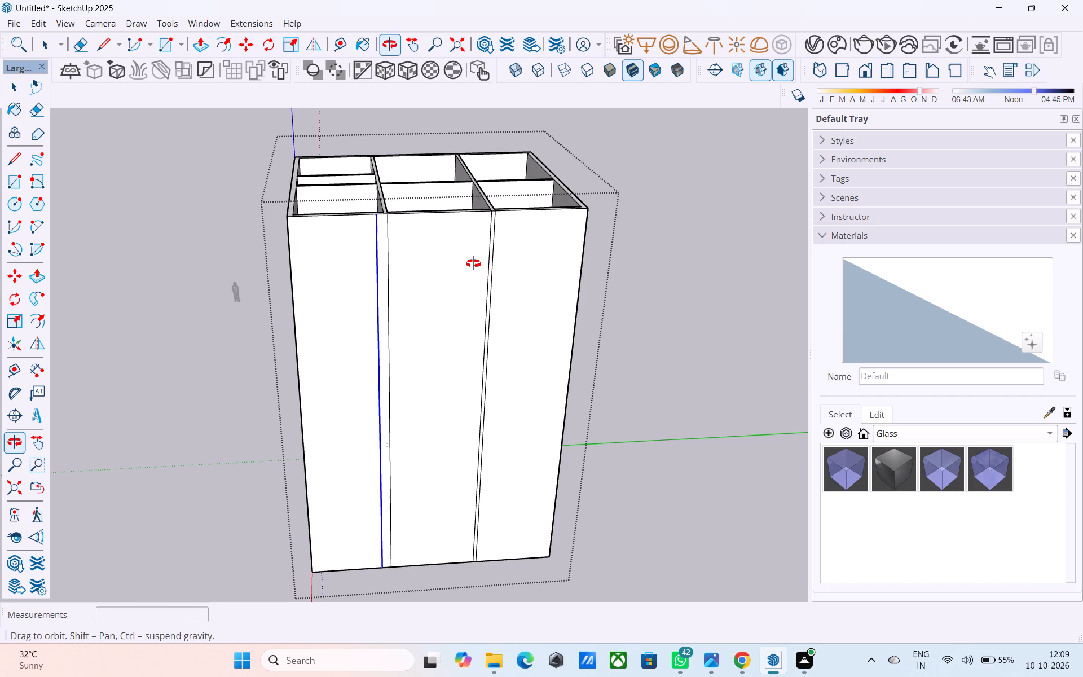
middle_drag(473, 263, 450, 272)
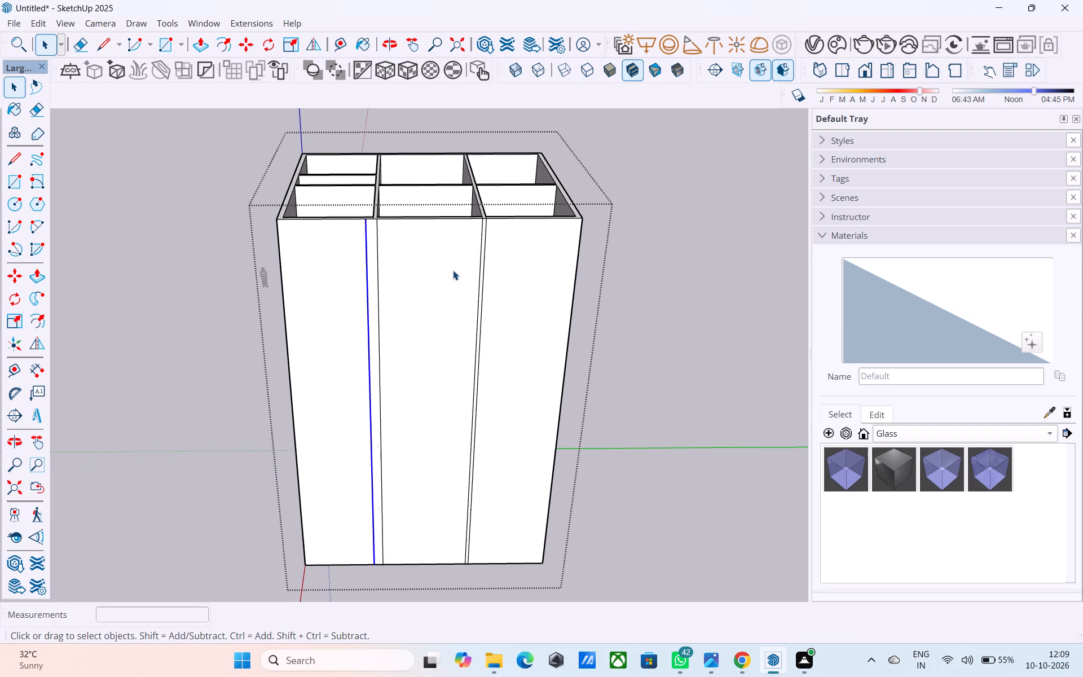
middle_drag(453, 270, 432, 284)
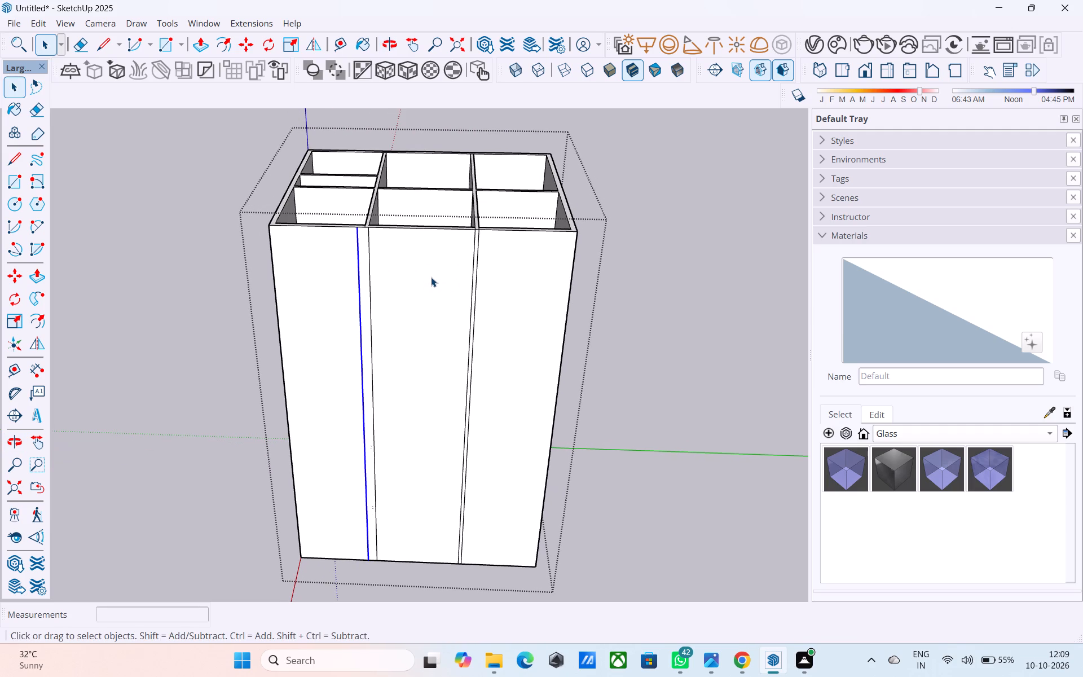
scroll(482, 245, up, 8)
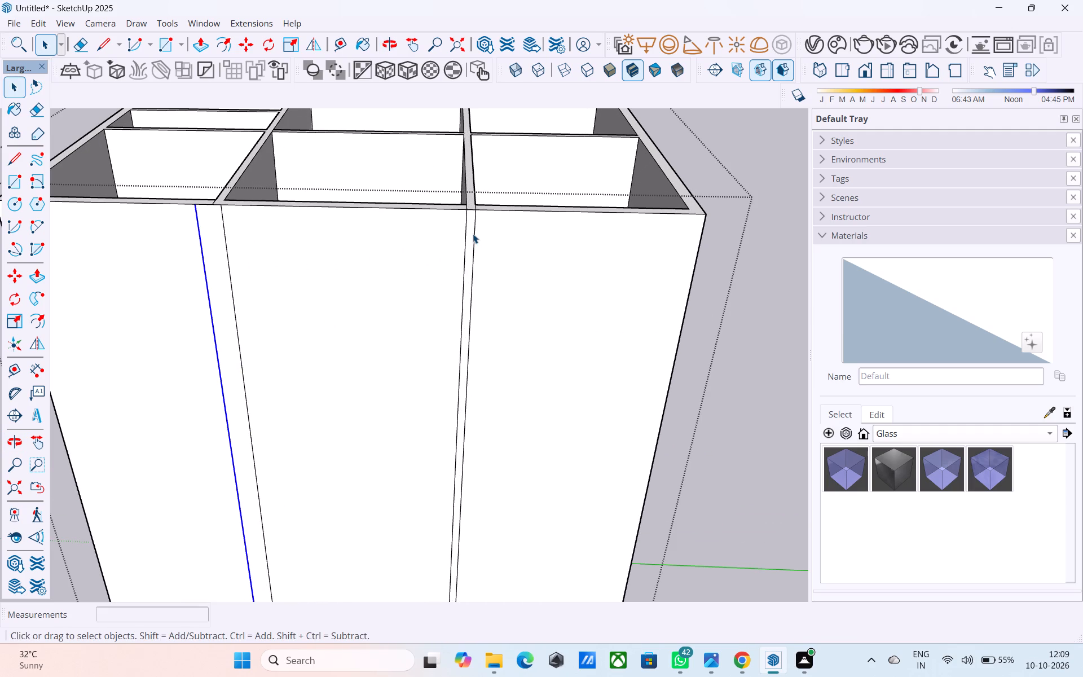
key(e)
drag(473, 232, 481, 243)
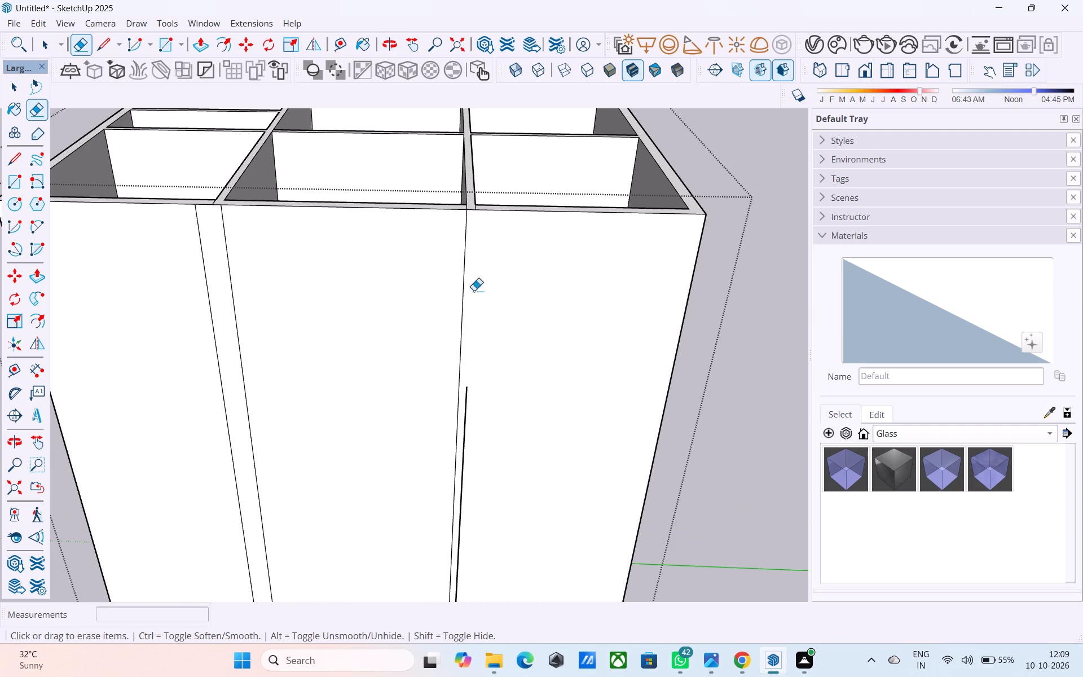
click(467, 386)
scroll(541, 249, down, 6)
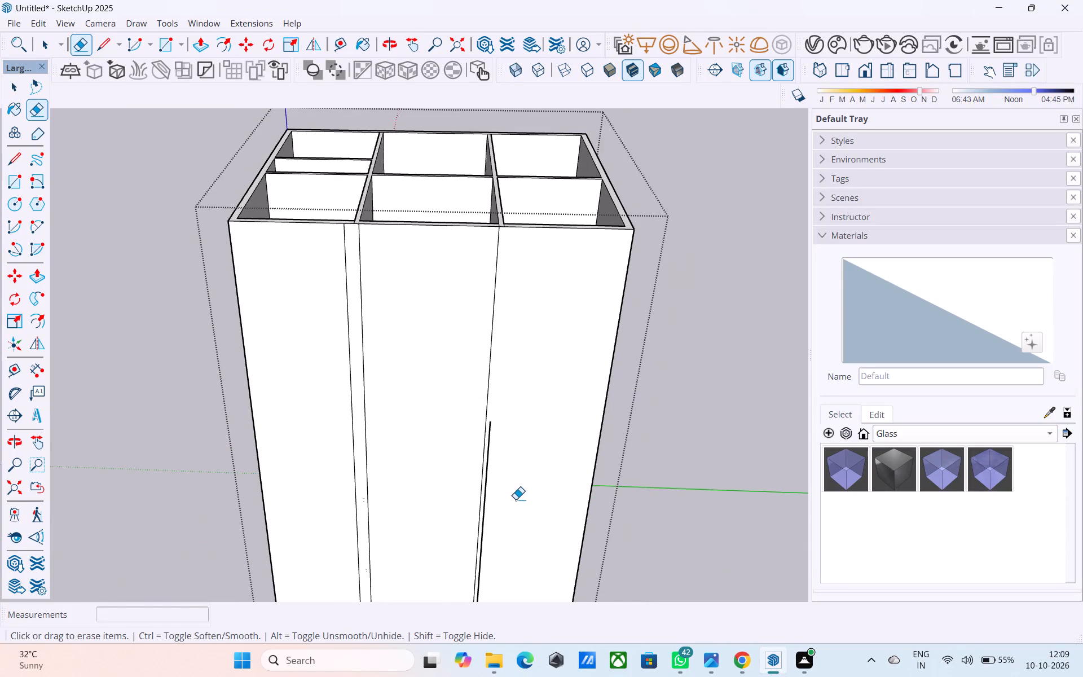
scroll(512, 505, up, 5)
drag(470, 514, 473, 489)
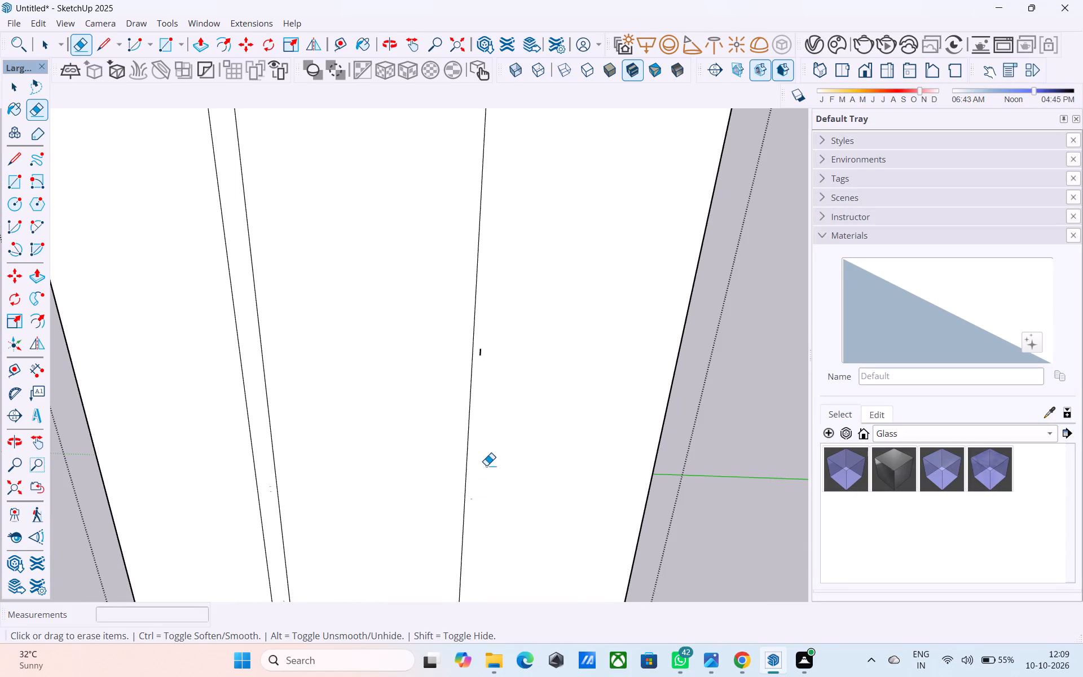
drag(481, 345, 481, 357)
scroll(501, 407, down, 5)
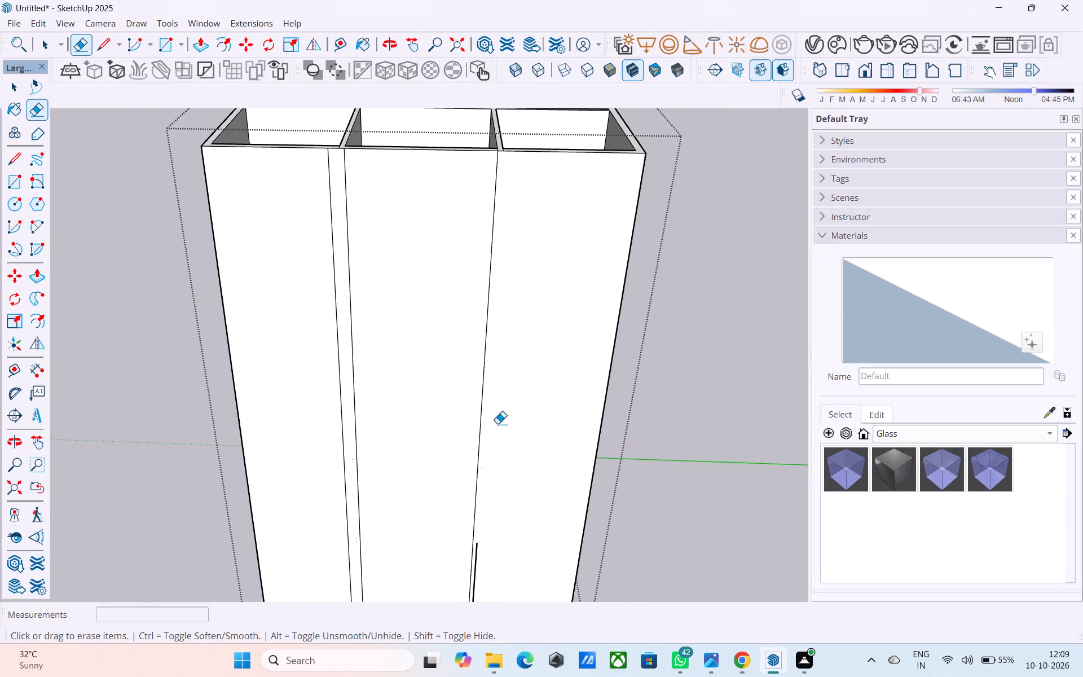
Erase the bottom segments of that same right partition-end line down to the building's base.
scroll(483, 342, down, 5)
scroll(491, 521, up, 9)
click(465, 511)
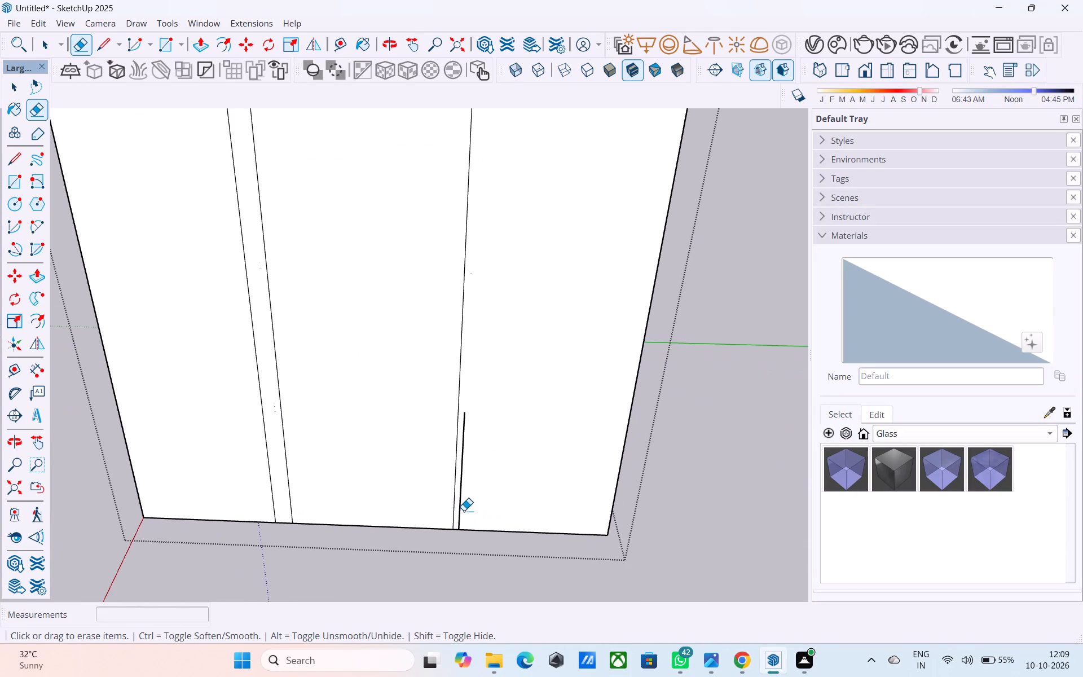
drag(466, 407, 466, 414)
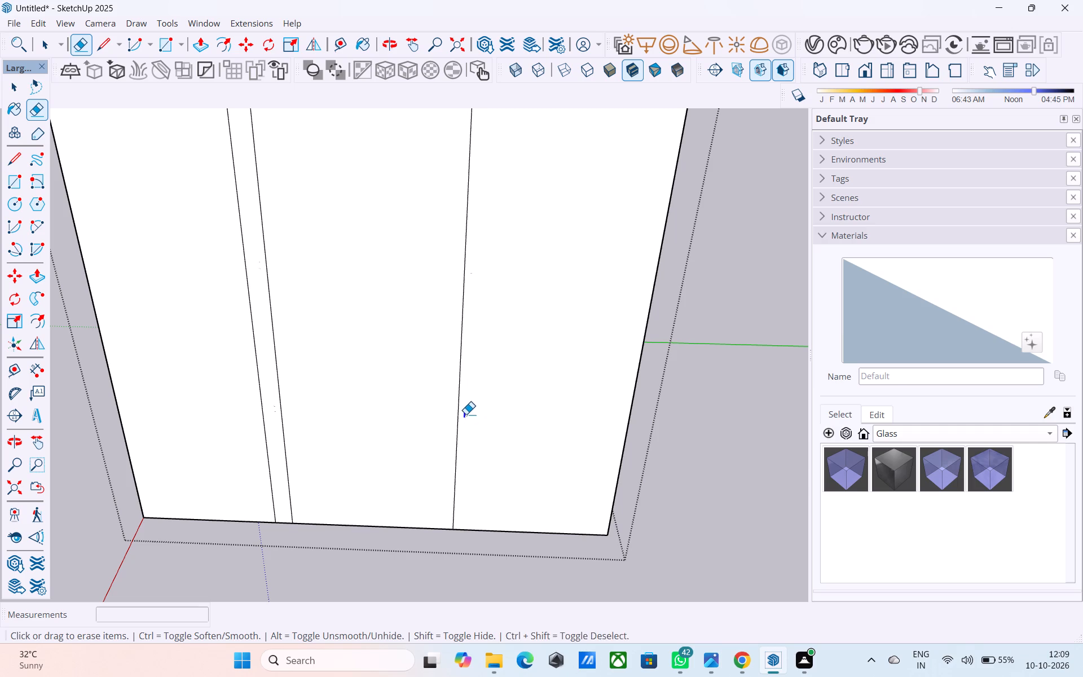
drag(466, 414, 466, 420)
Copy all segments of the right partition's remaining full-height vertical line 1.5' toward the front face's right corner.
key(space)
click(455, 454)
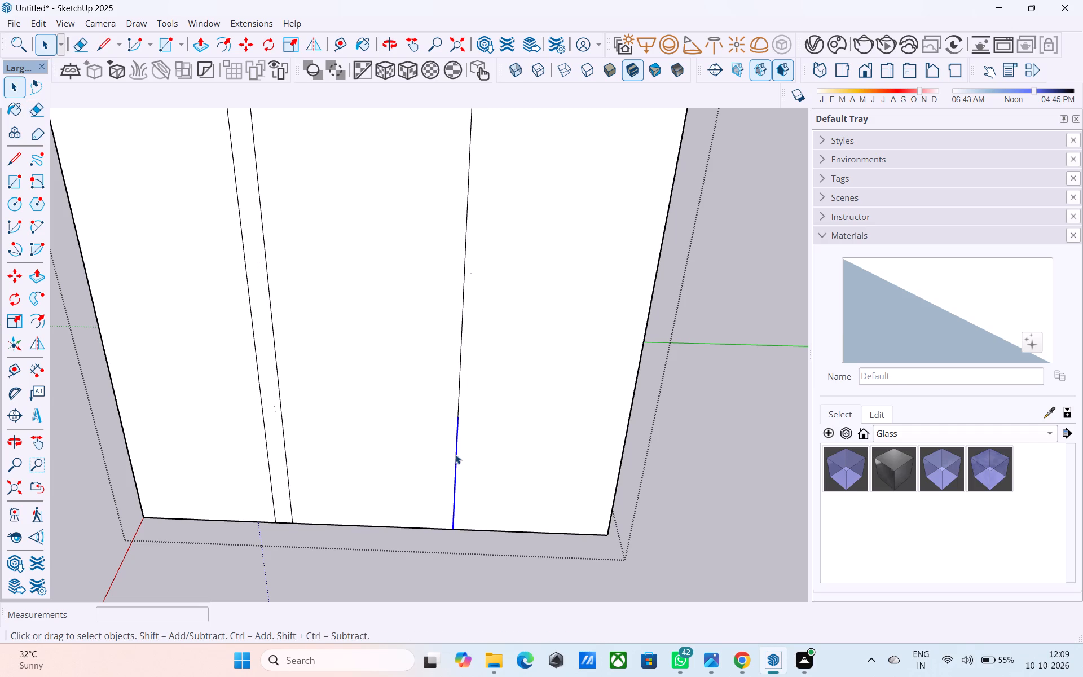
shift+click(458, 414)
shift+click(456, 404)
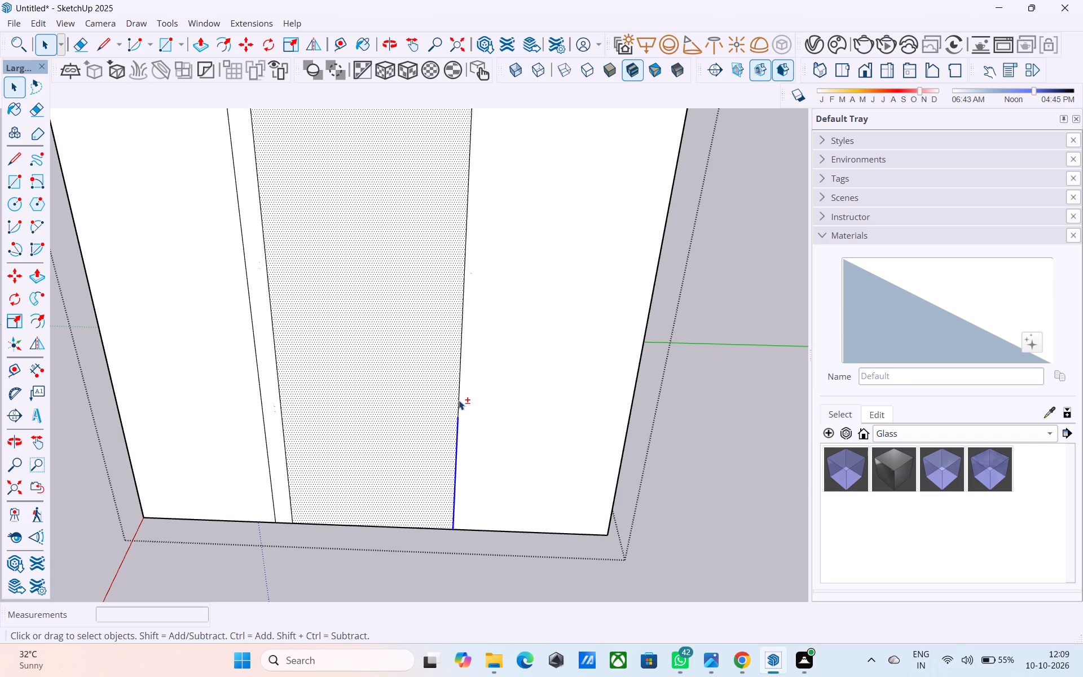
shift+click(451, 395)
shift+click(460, 391)
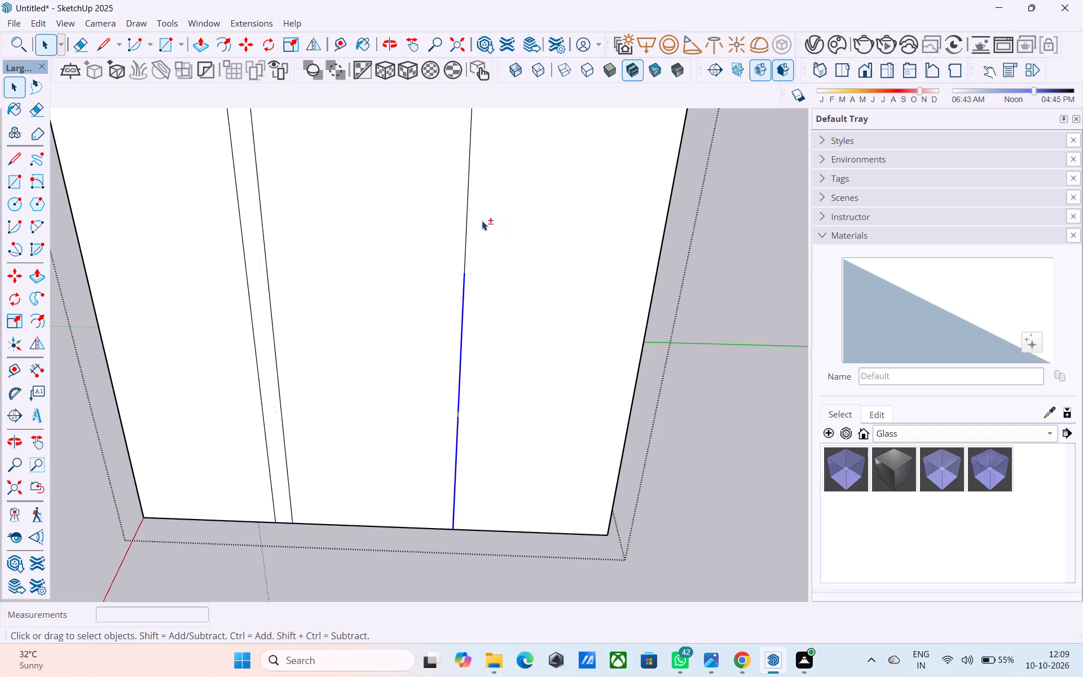
shift+click(466, 202)
shift+scroll(470, 230, down, 5)
shift+scroll(467, 323, down, 4)
shift+scroll(461, 267, up, 4)
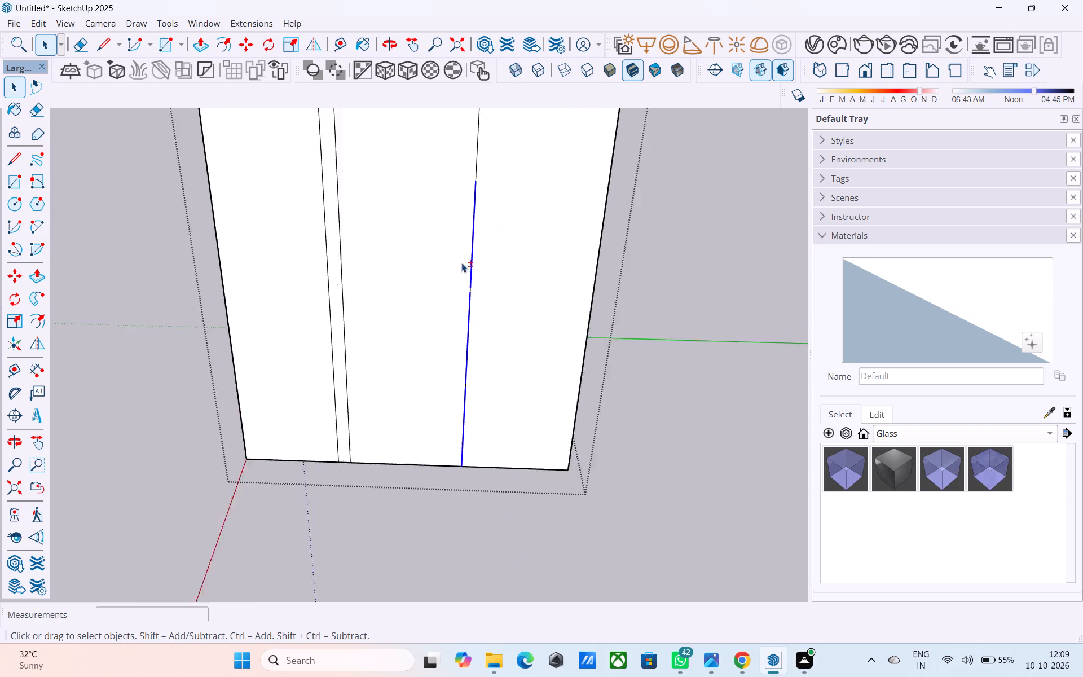
shift+scroll(461, 263, up, 9)
shift+click(470, 318)
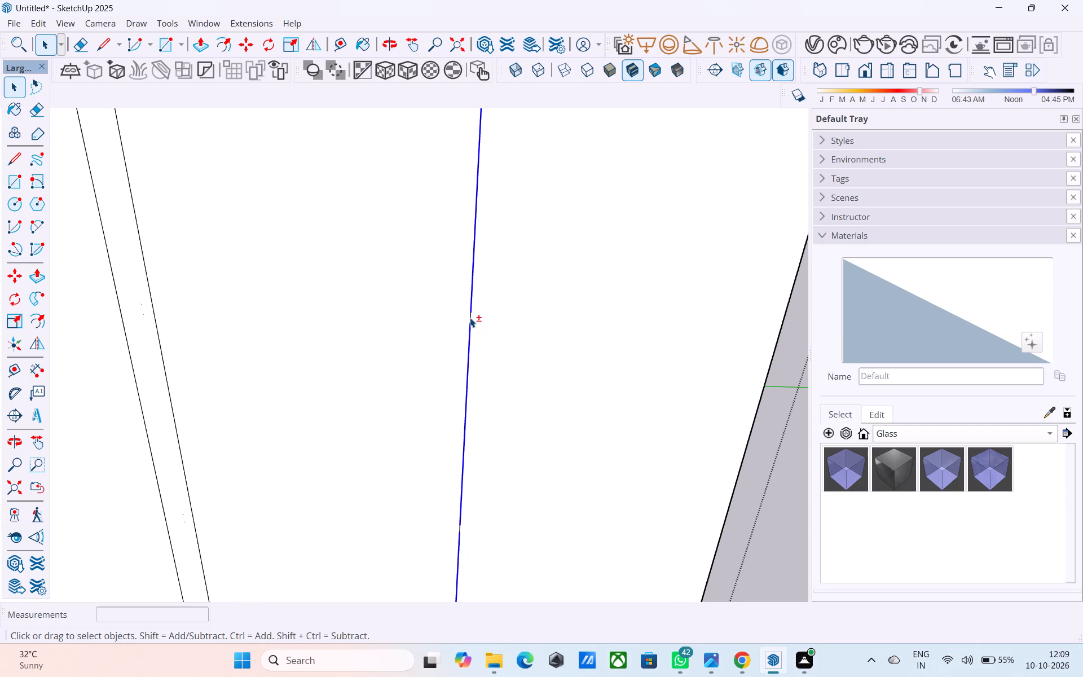
shift+scroll(458, 371, down, 6)
shift+scroll(405, 450, down, 5)
shift+scroll(481, 243, down, 1)
shift+middle_drag(477, 255, 442, 395)
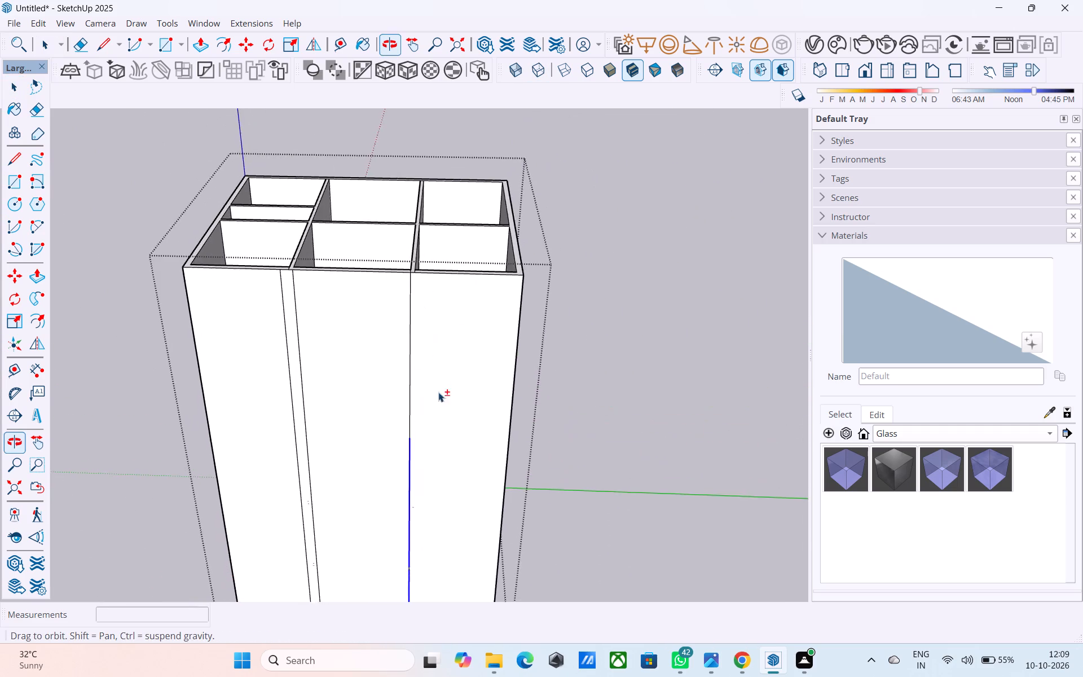
shift+scroll(410, 338, up, 4)
shift+click(410, 276)
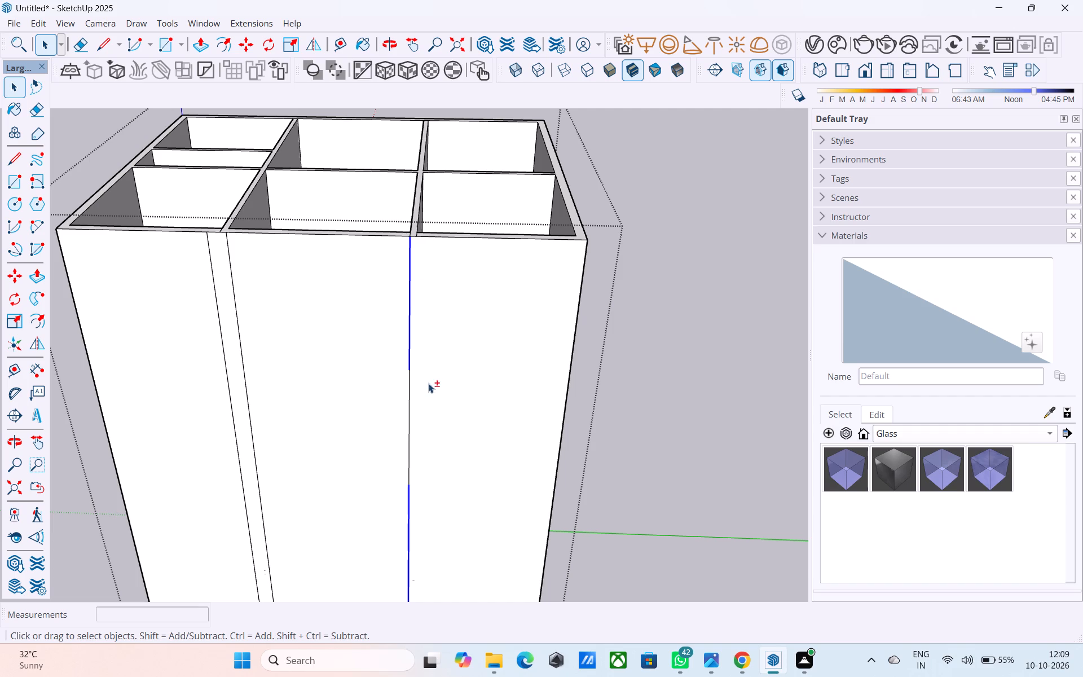
shift+click(409, 385)
shift+scroll(411, 490, up, 10)
shift+click(407, 477)
scroll(408, 483, down, 4)
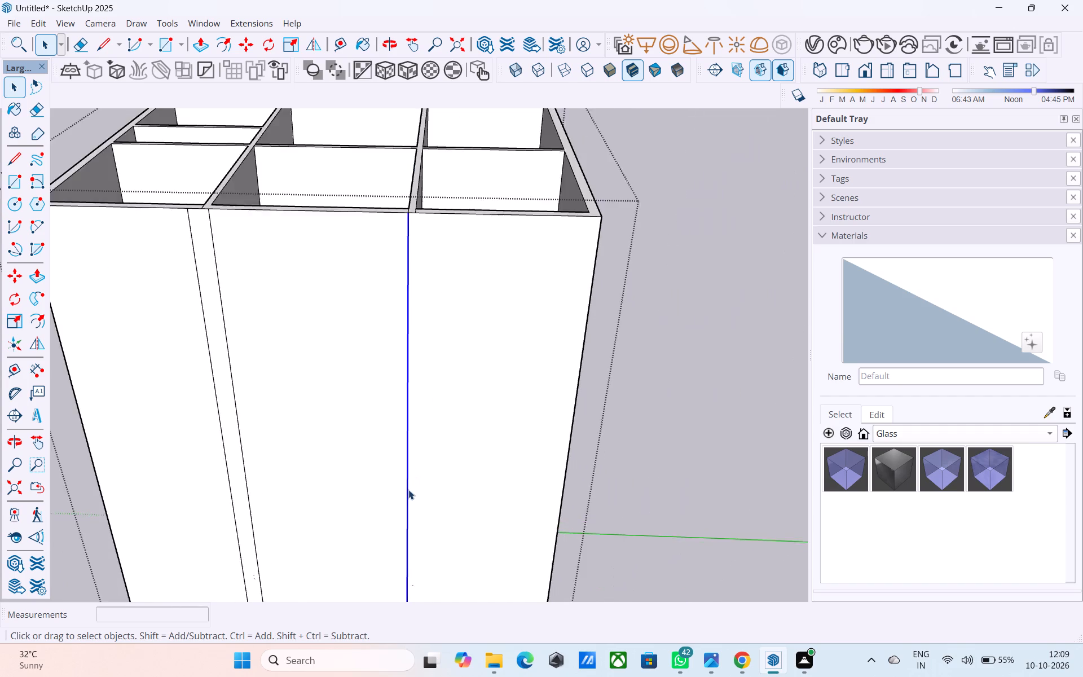
scroll(408, 490, down, 8)
key(m)
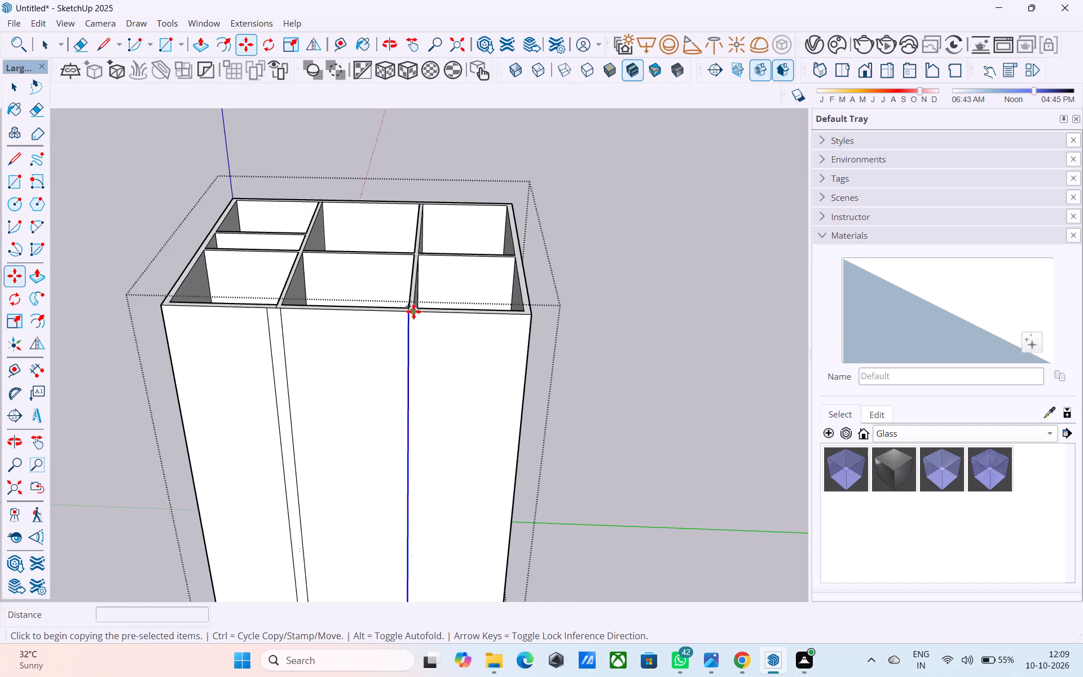
click(406, 310)
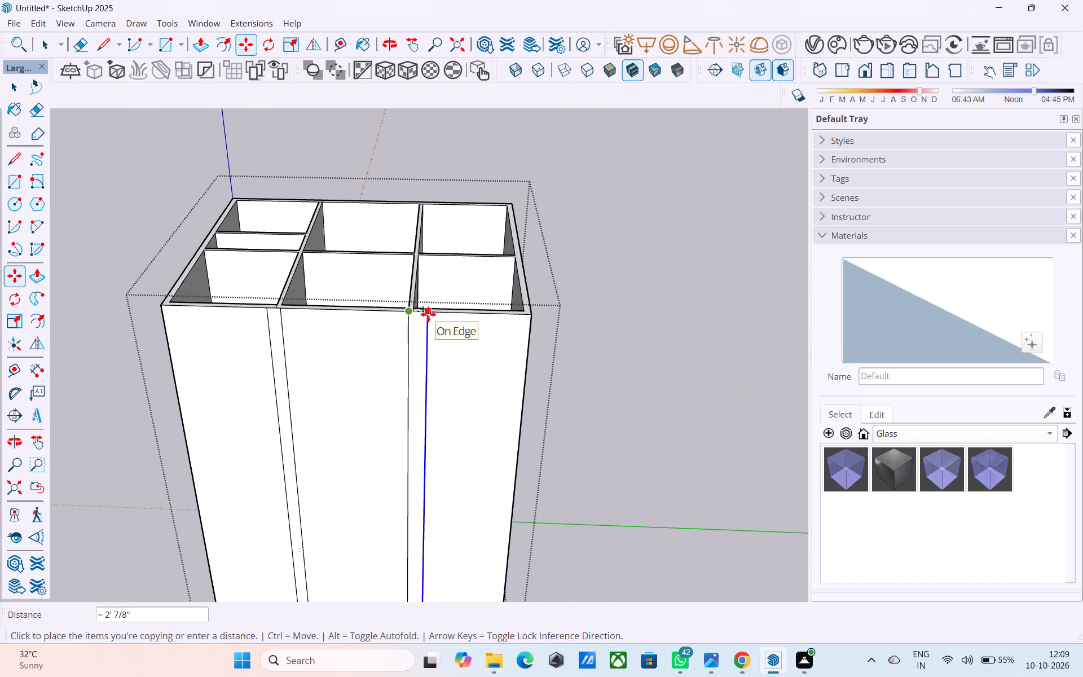
text(1.)
text(5')
key(Return)
scroll(388, 317, down, 1)
middle_drag(388, 317, 404, 278)
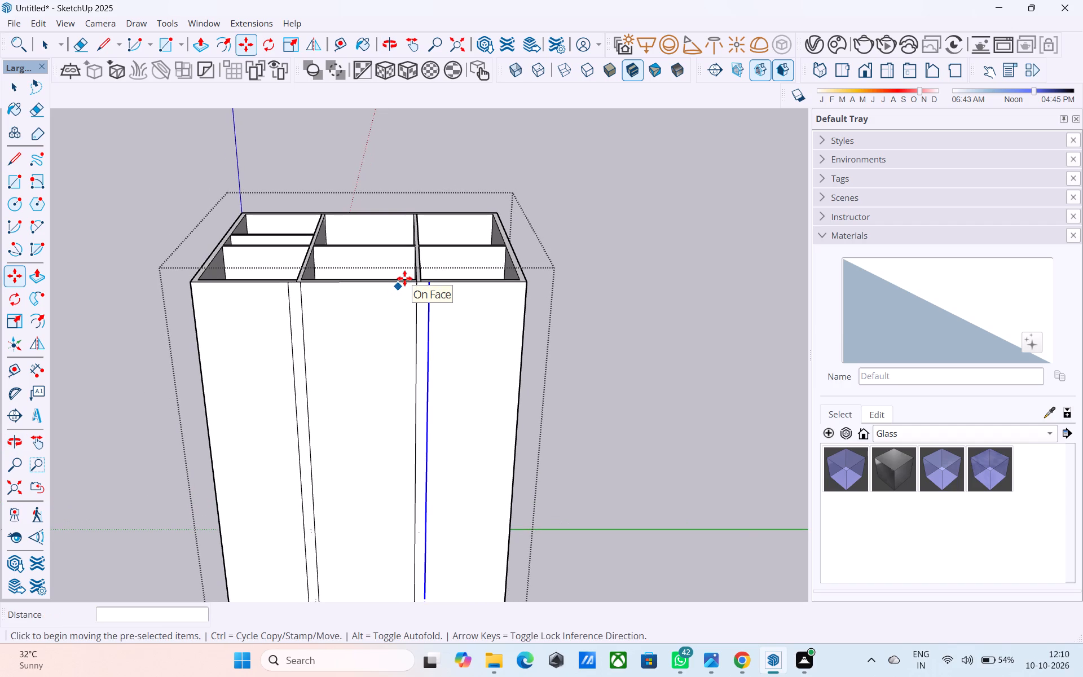
key(space)
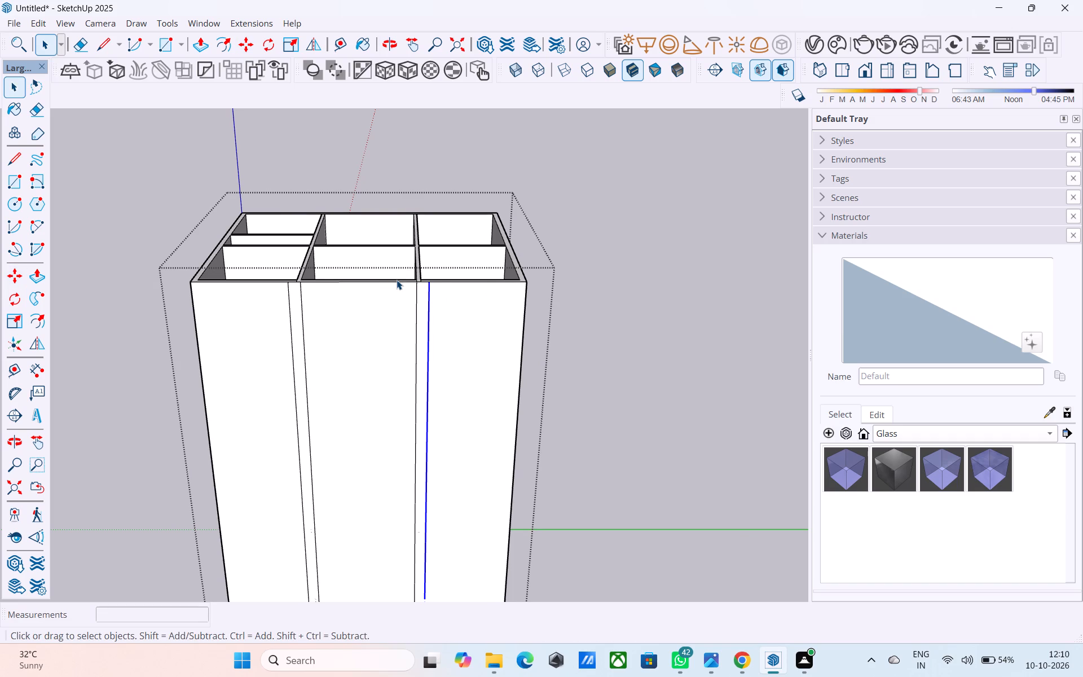
Draw 9" lines across the front wall's top from both lines of the left strip and the outer line of the right strip.
scroll(333, 264, down, 2)
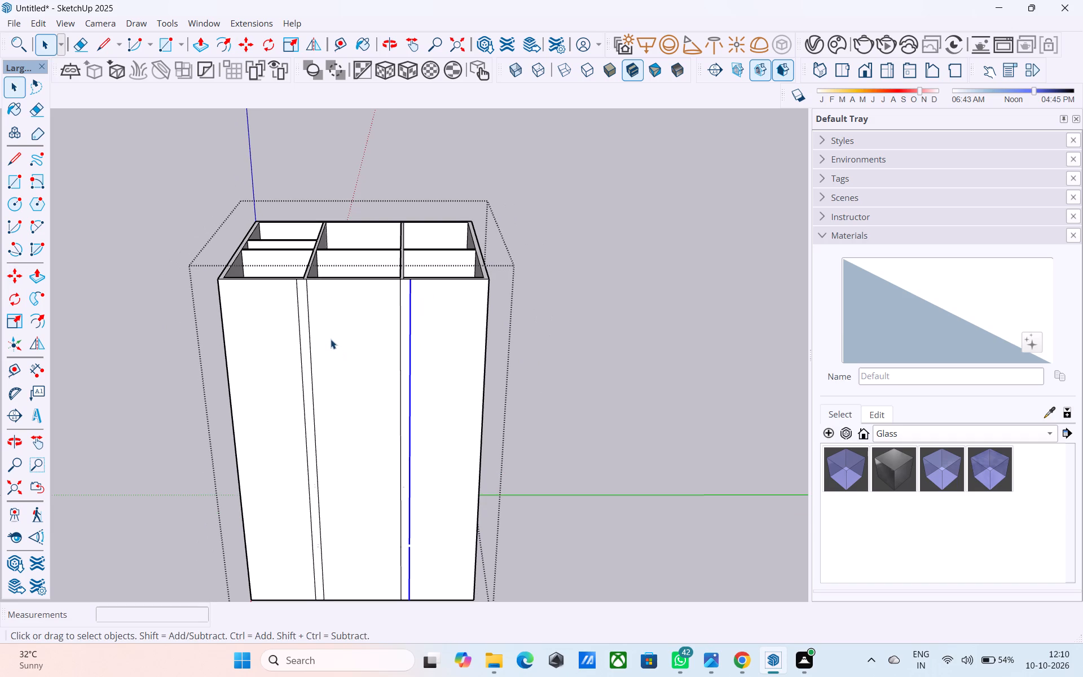
middle_drag(313, 294, 324, 370)
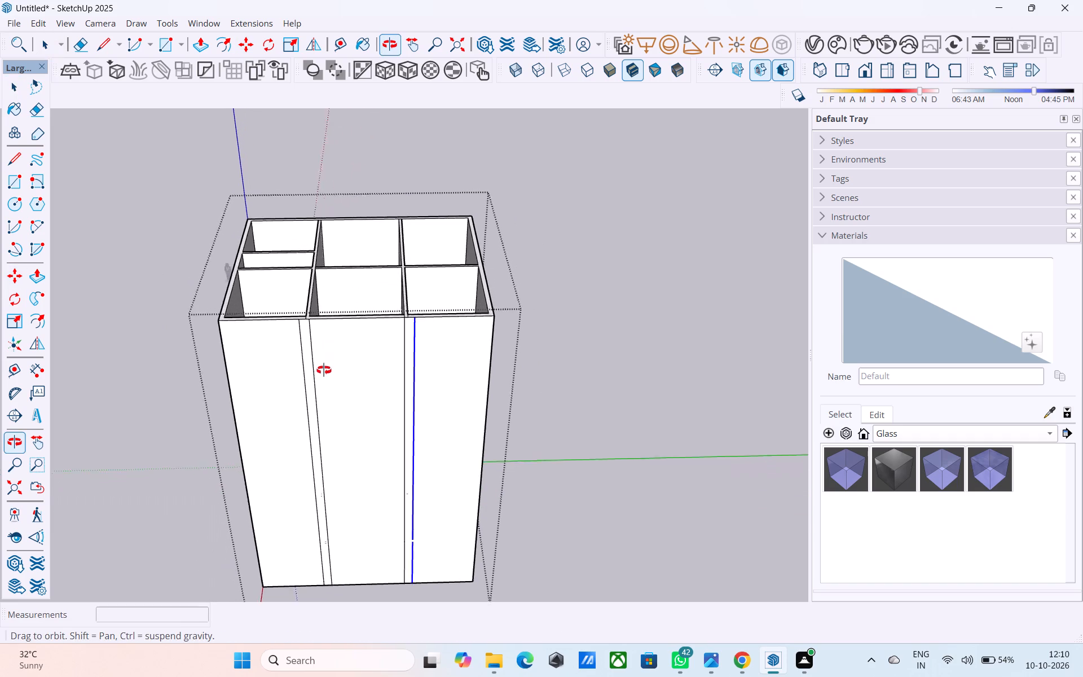
middle_drag(324, 370, 324, 394)
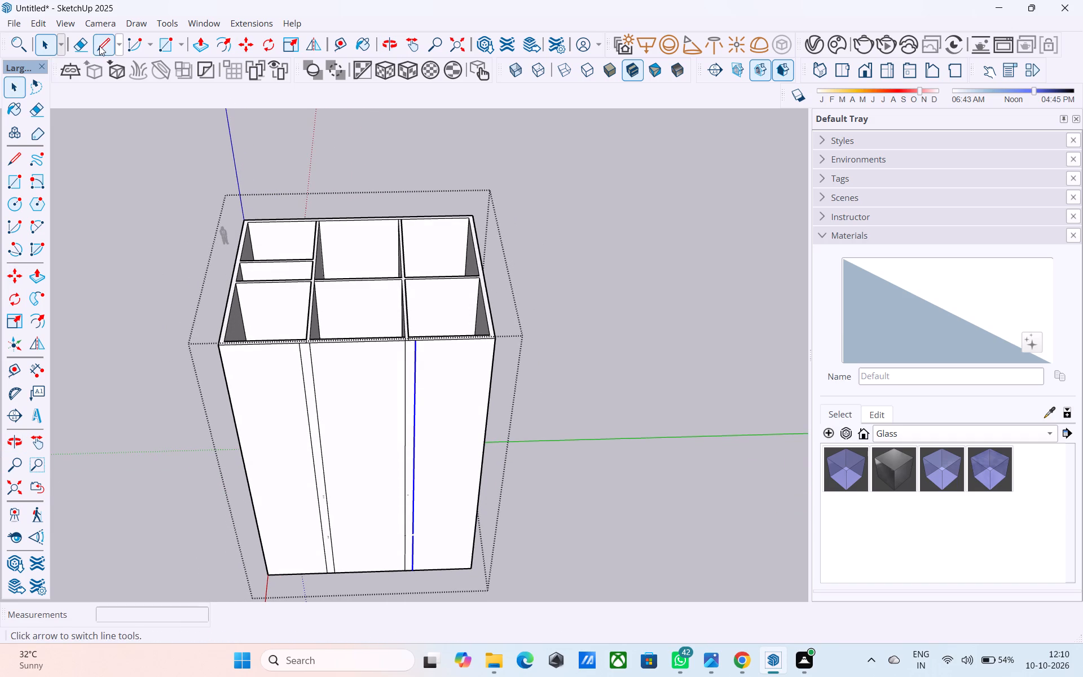
click(99, 46)
middle_drag(323, 370, 322, 501)
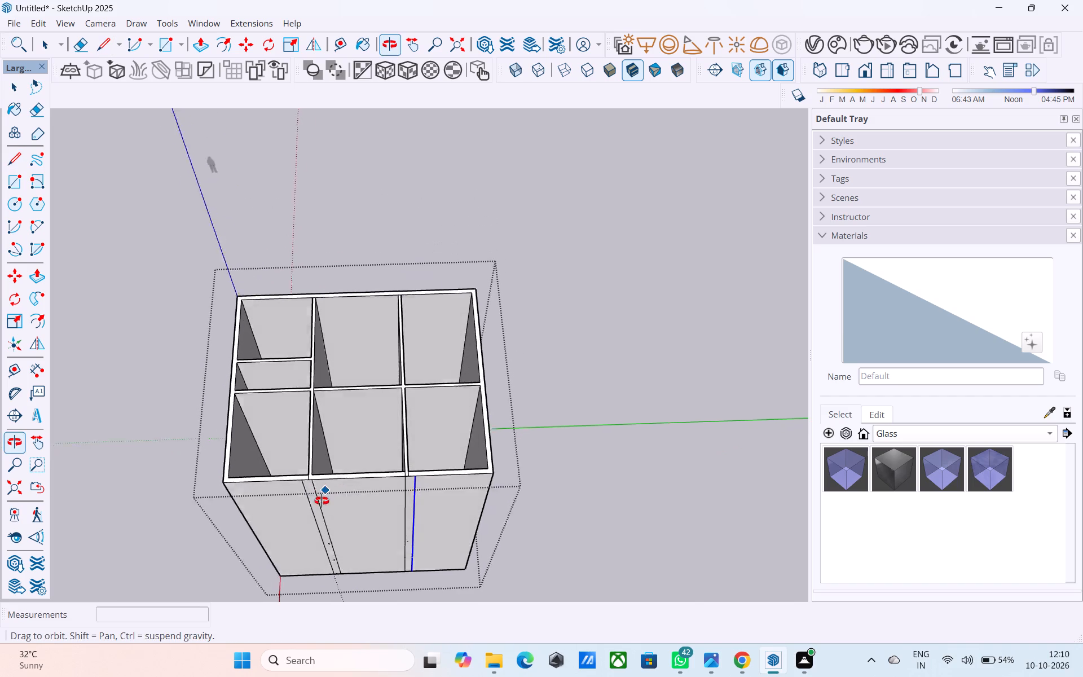
middle_drag(322, 501, 320, 505)
scroll(392, 306, down, 2)
scroll(316, 493, up, 5)
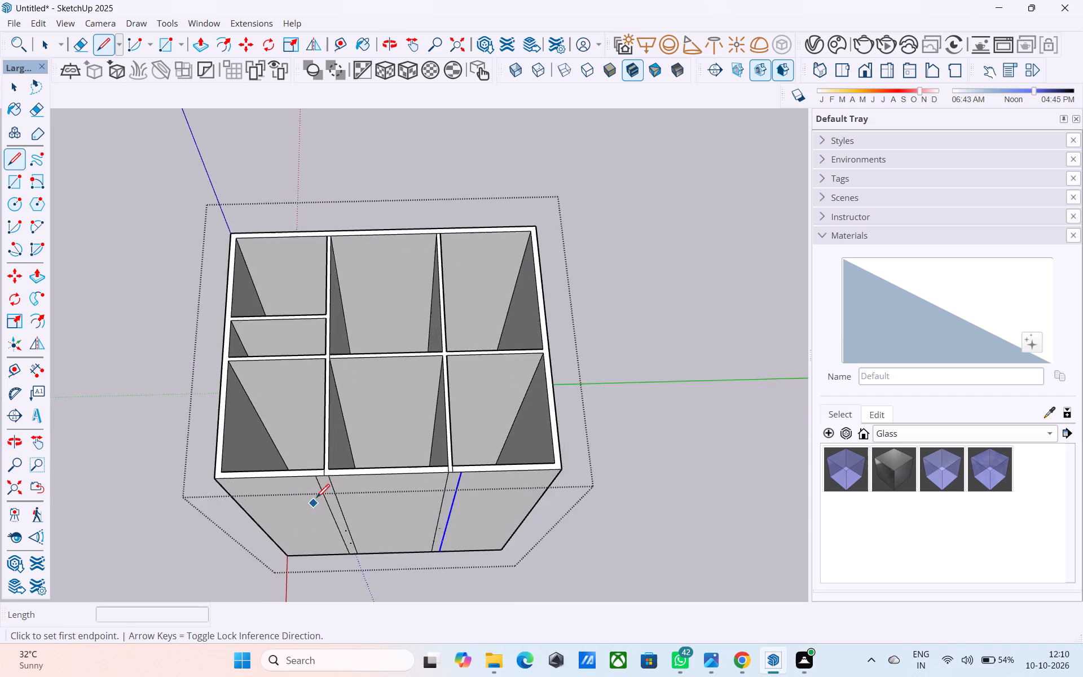
scroll(316, 499, up, 10)
click(316, 459)
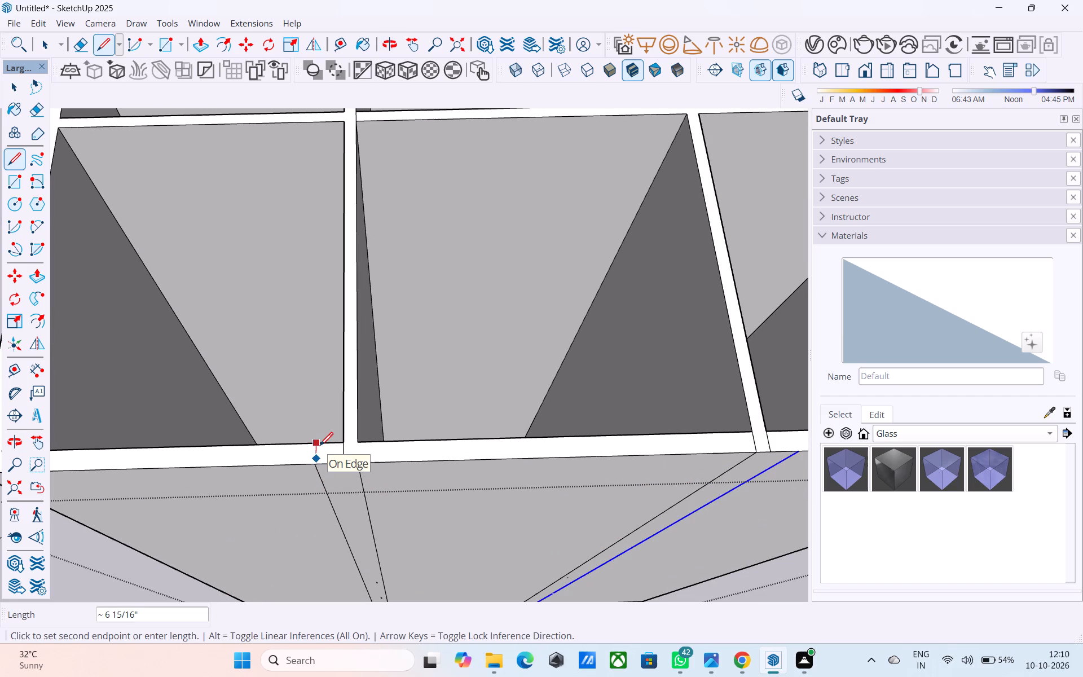
click(107, 39)
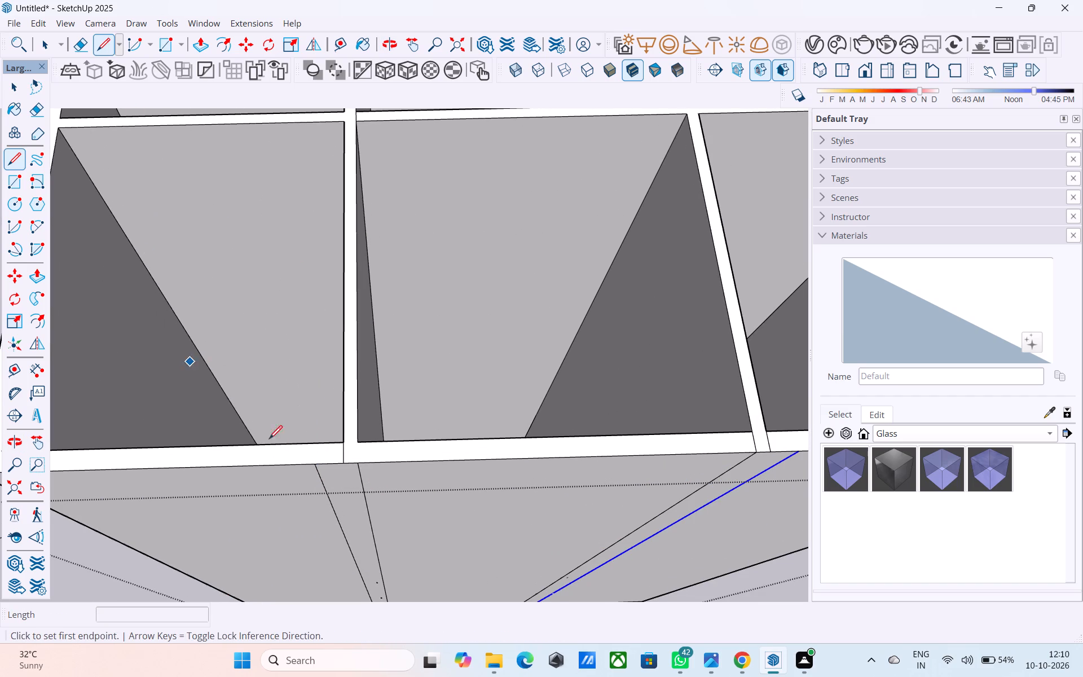
scroll(361, 500, up, 4)
click(294, 446)
click(296, 414)
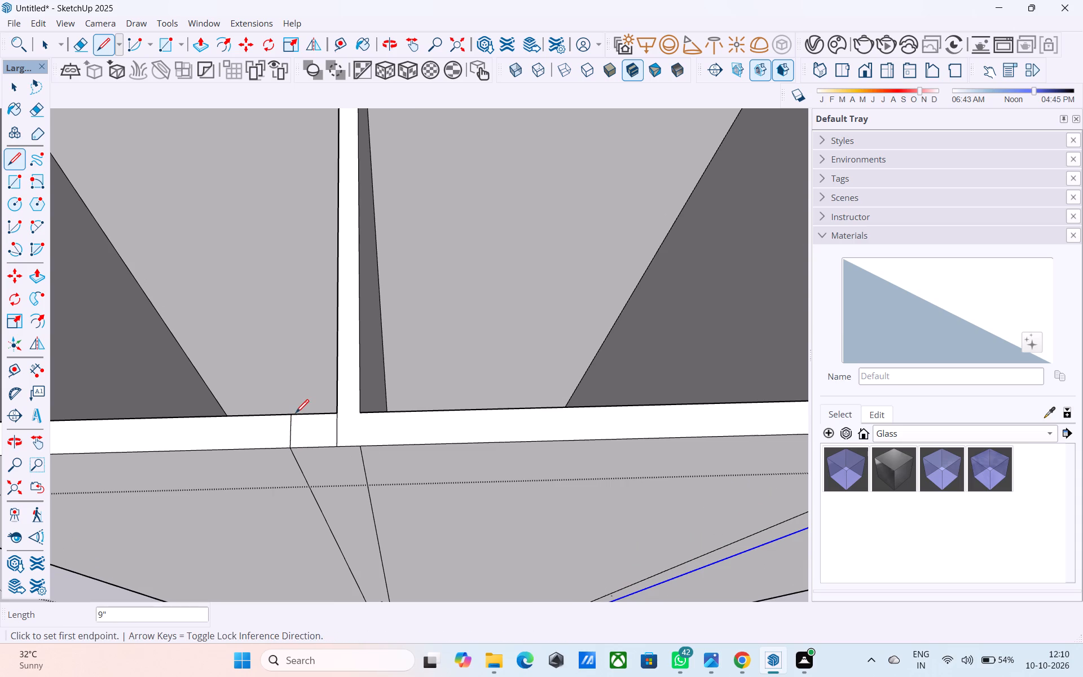
click(360, 446)
click(366, 416)
scroll(312, 422, down, 11)
scroll(570, 444, up, 5)
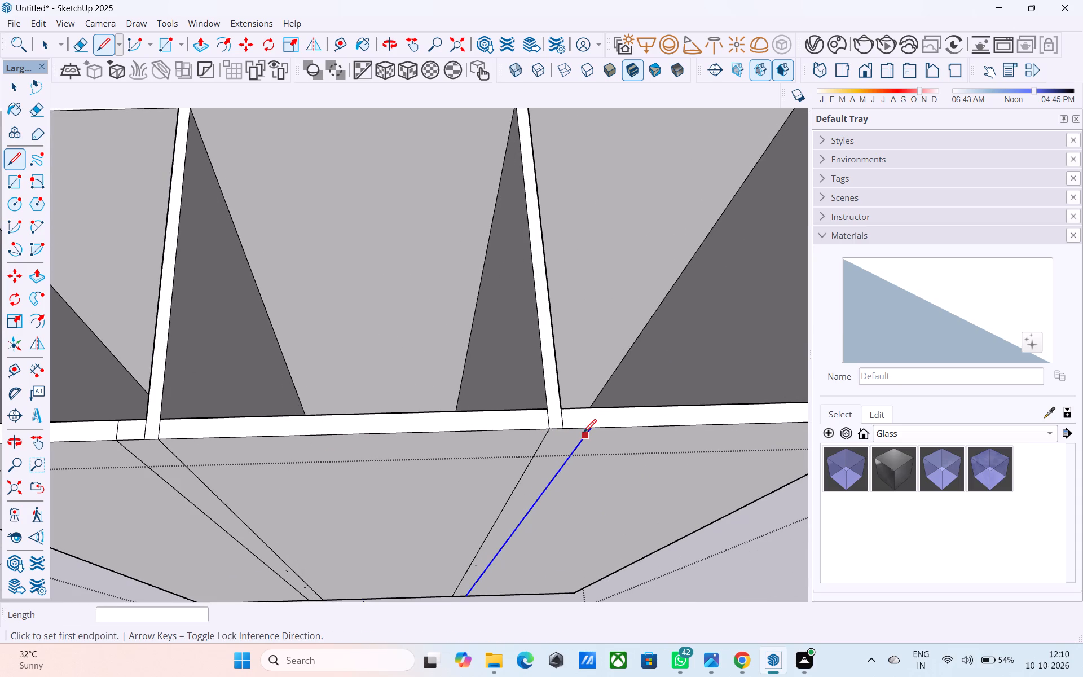
click(588, 432)
click(586, 410)
Erase the short lines crossing the front wall's top at both partition ends, keeping the outer strip lines.
click(89, 47)
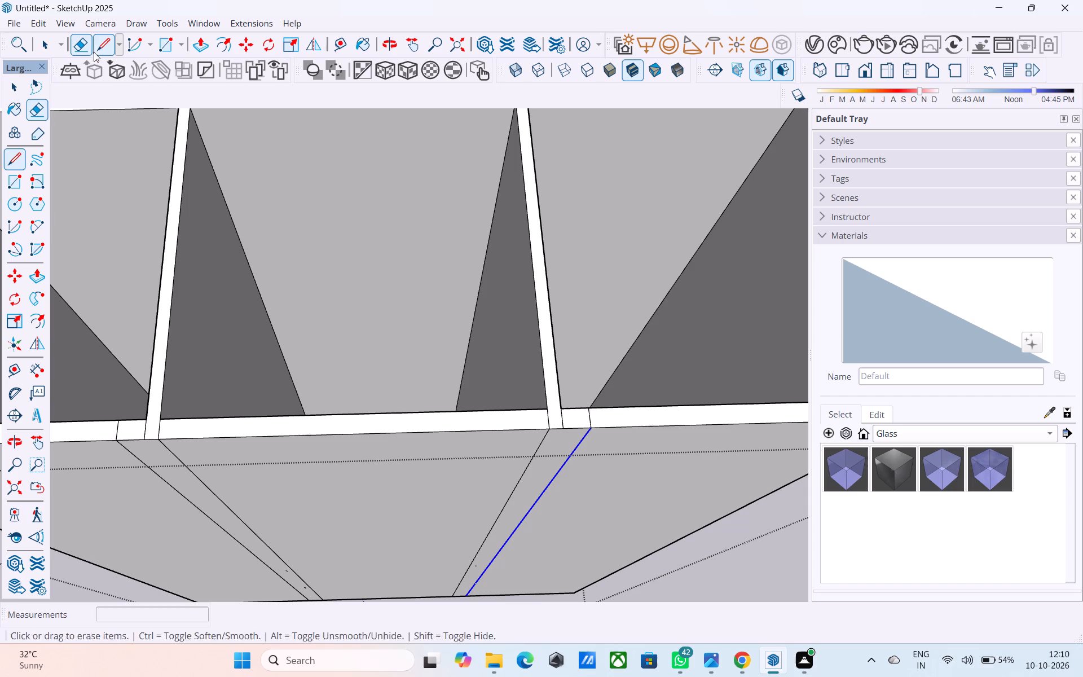
scroll(459, 257, down, 5)
scroll(556, 361, up, 8)
drag(472, 323, 463, 322)
drag(459, 322, 451, 324)
scroll(587, 328, down, 6)
scroll(246, 336, up, 5)
drag(249, 332, 241, 331)
click(240, 331)
drag(257, 332, 248, 328)
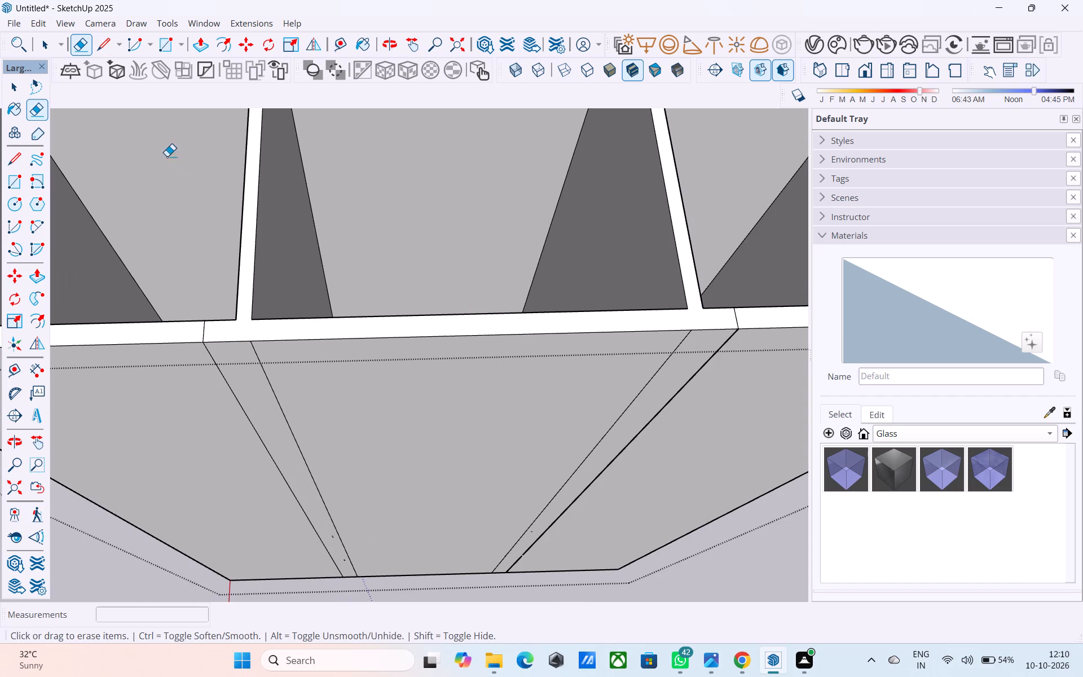
Draw a short line across each partition's end along the front wall's inner edge, 6" long at the left partition.
click(103, 46)
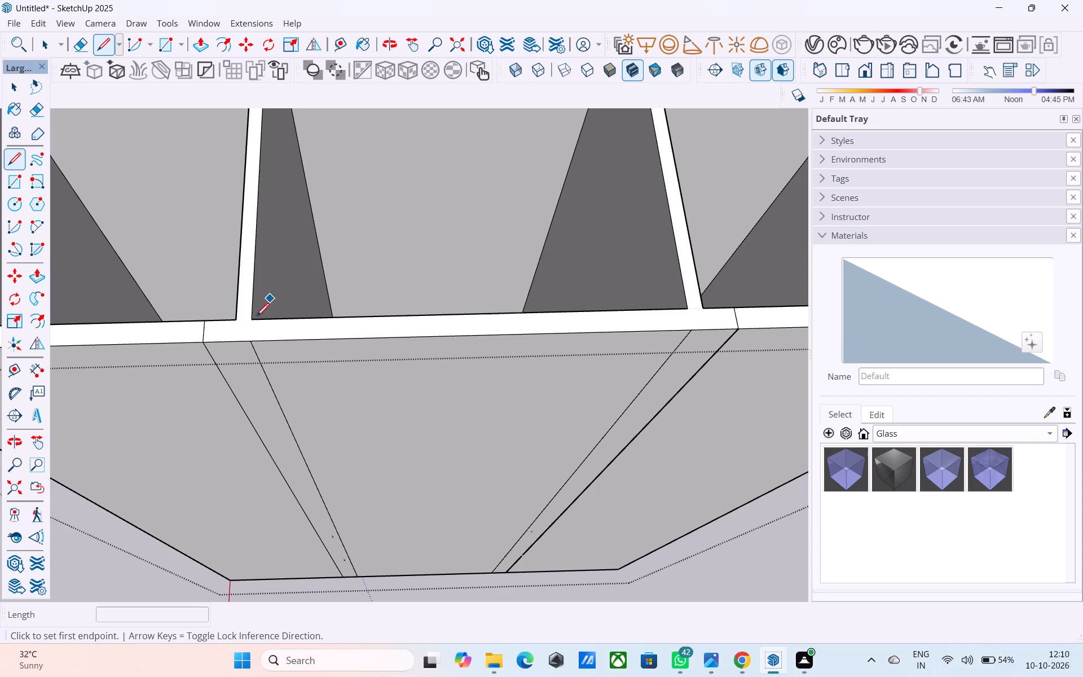
click(236, 317)
click(248, 324)
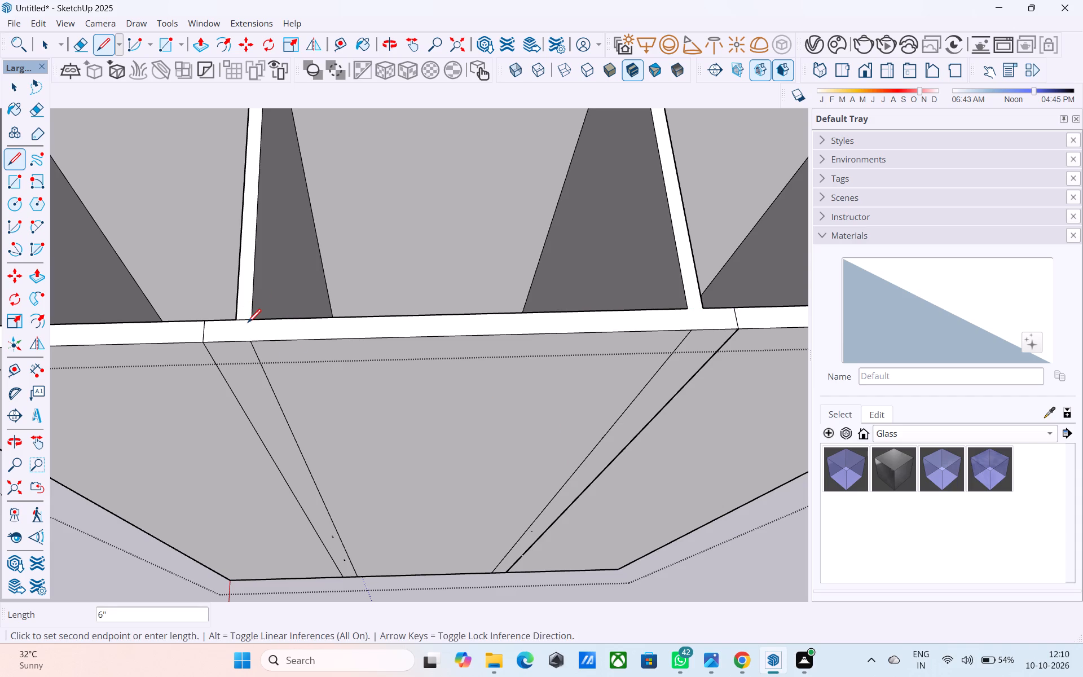
scroll(177, 329, down, 5)
scroll(515, 326, up, 5)
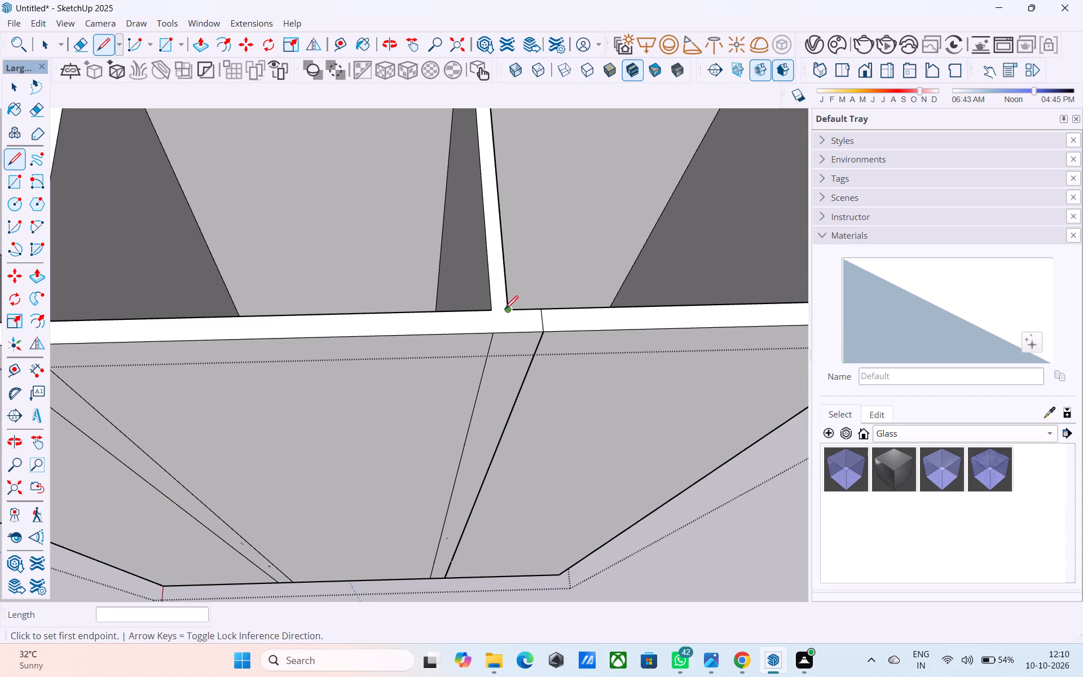
drag(505, 310, 499, 307)
click(495, 306)
Push/Pull the top face of the front wall section between the strips' outer lines upward by 12'.
scroll(454, 358, down, 5)
middle_drag(455, 445, 482, 350)
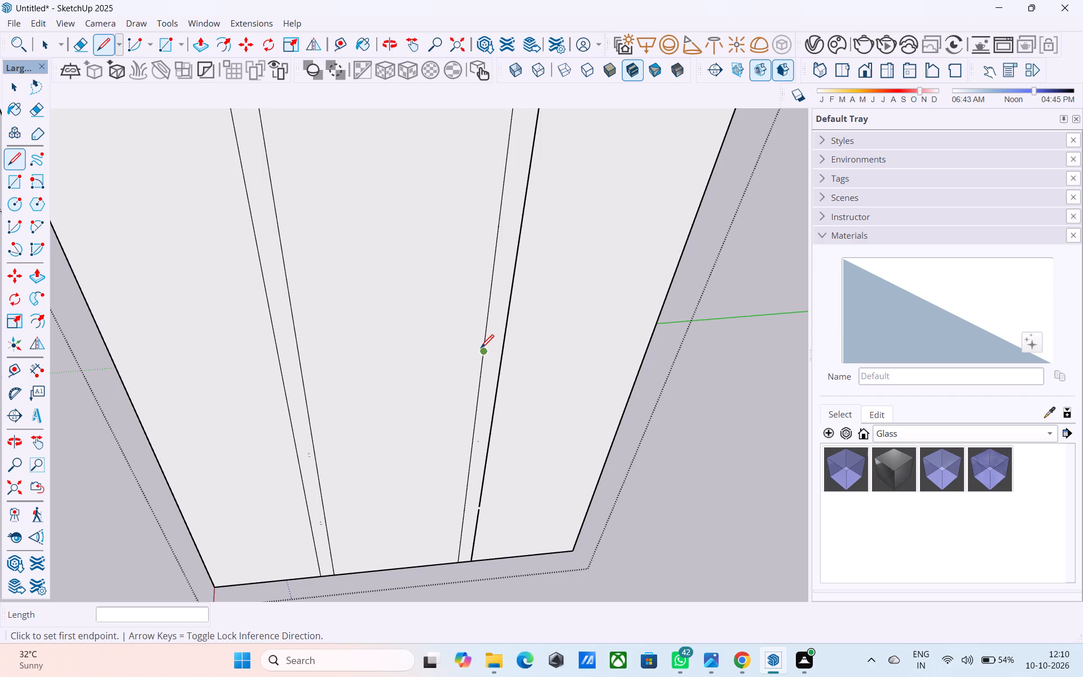
scroll(472, 349, down, 9)
middle_drag(429, 288, 413, 338)
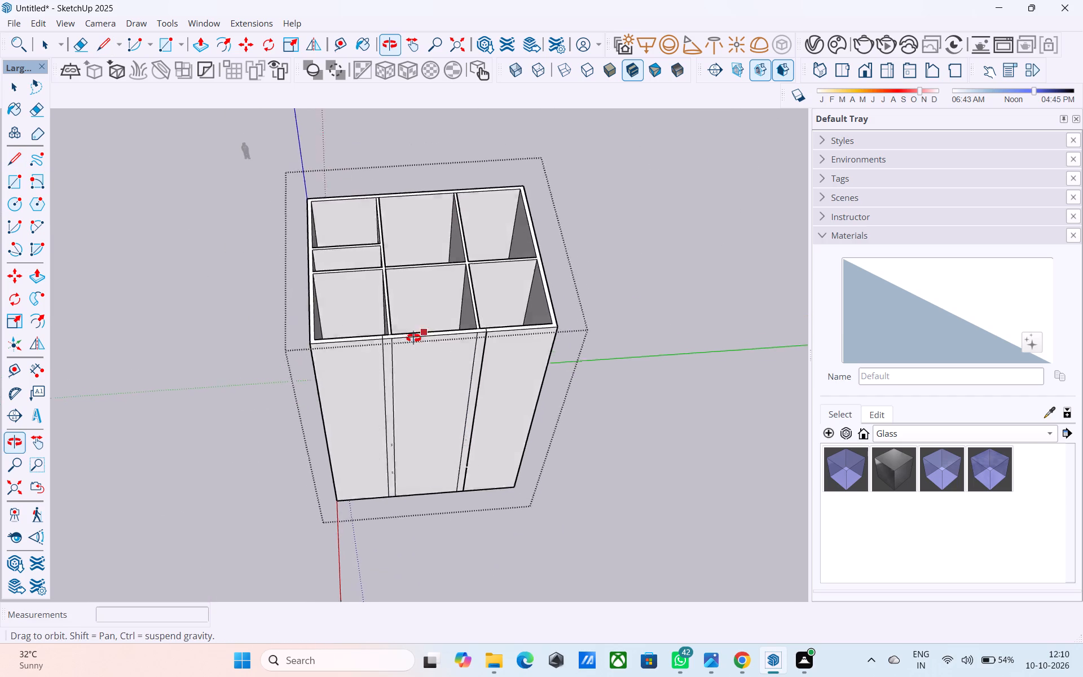
middle_drag(413, 338, 415, 354)
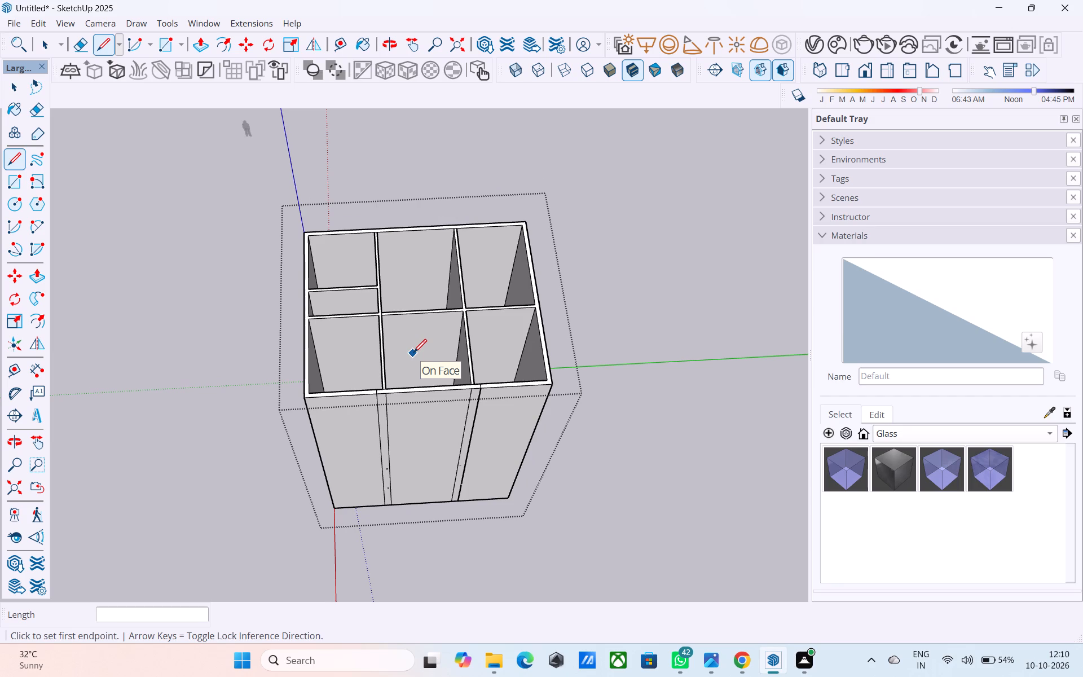
key(space)
scroll(398, 383, up, 6)
click(400, 393)
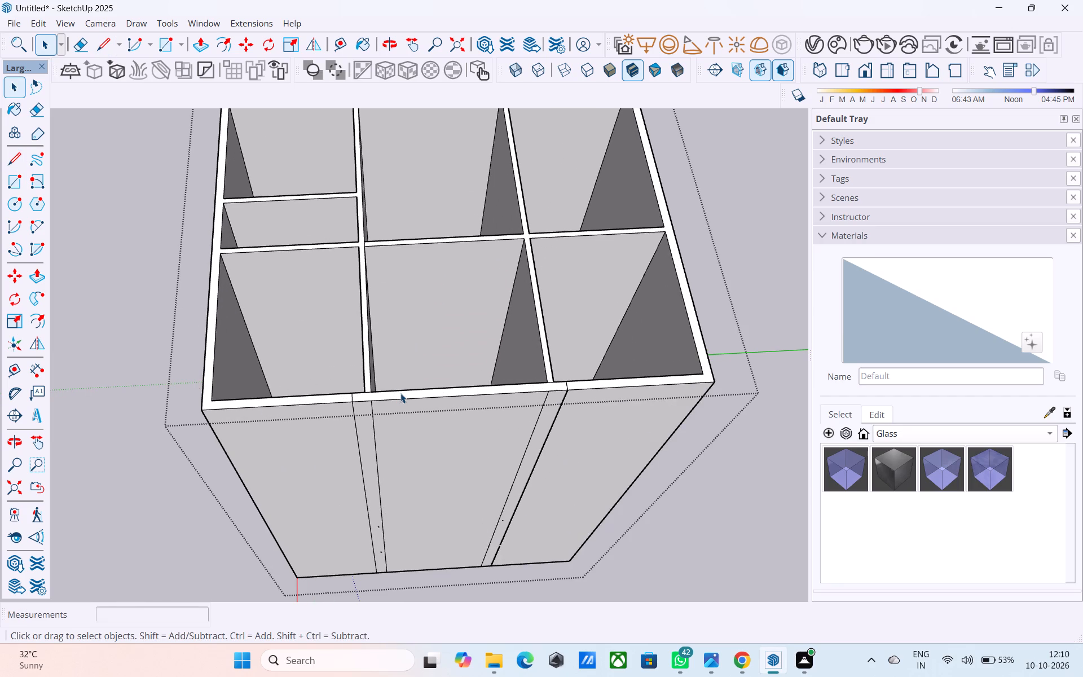
key(p)
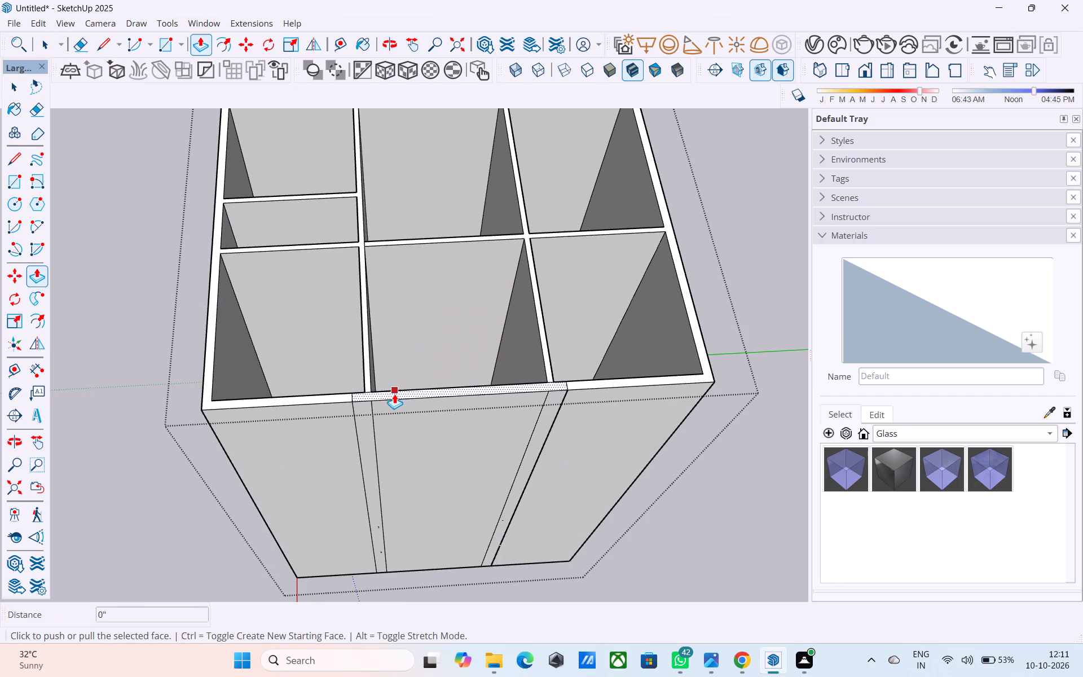
click(394, 394)
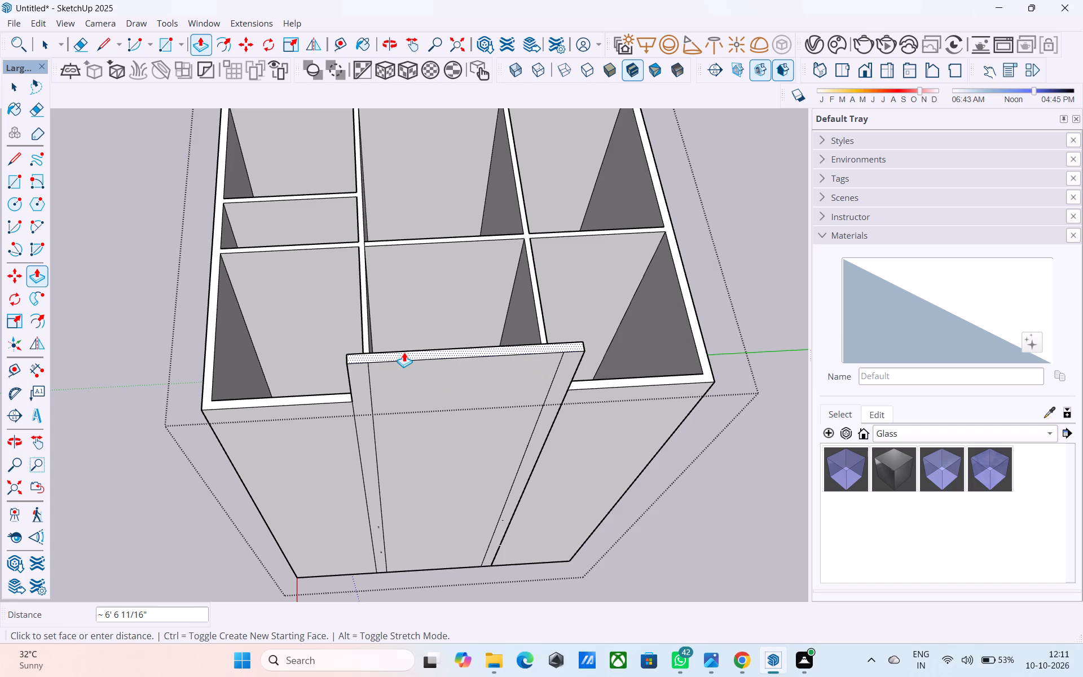
text(12')
key(Return)
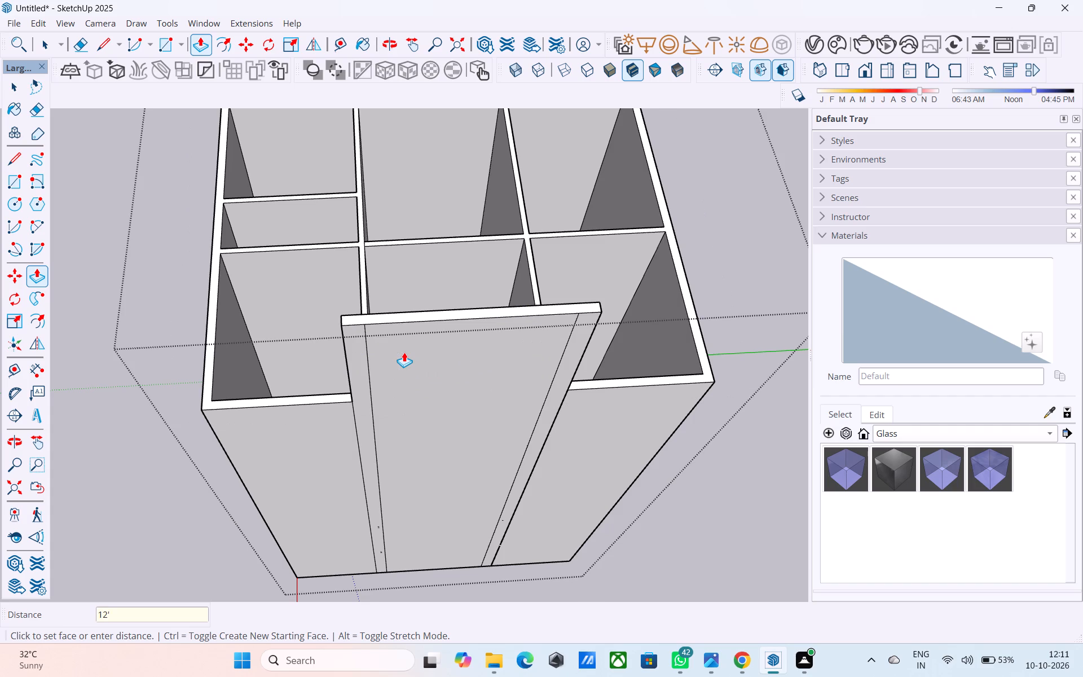
Set the raised front wall section's Push/Pull distance to 10'.
scroll(395, 355, down, 3)
middle_drag(395, 358, 370, 149)
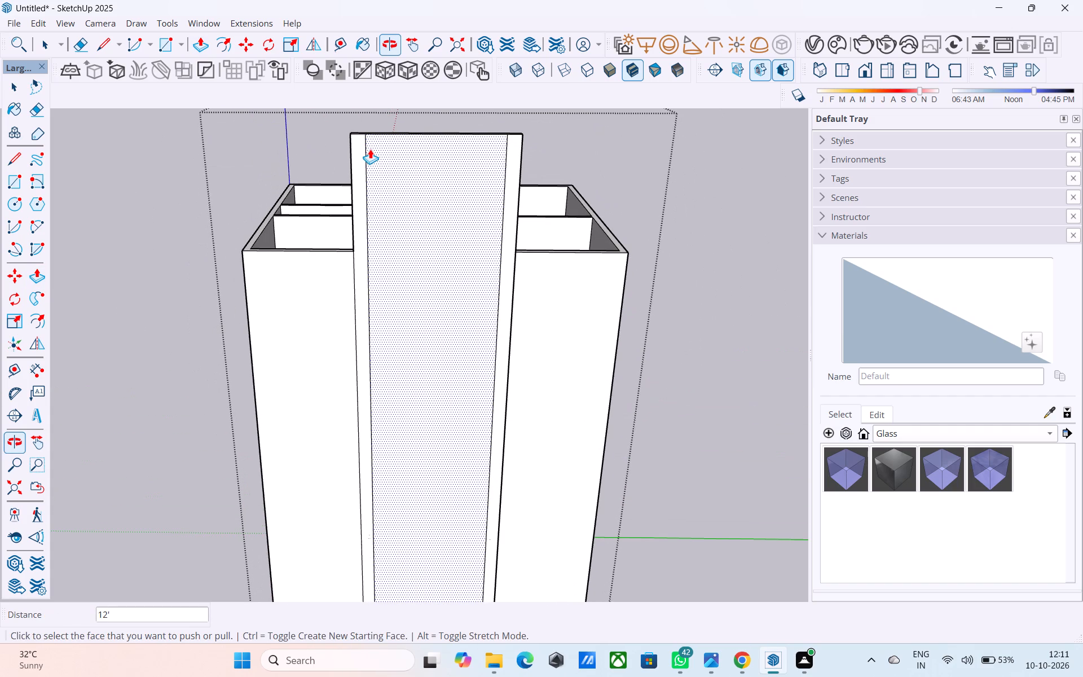
text(10')
key(Return)
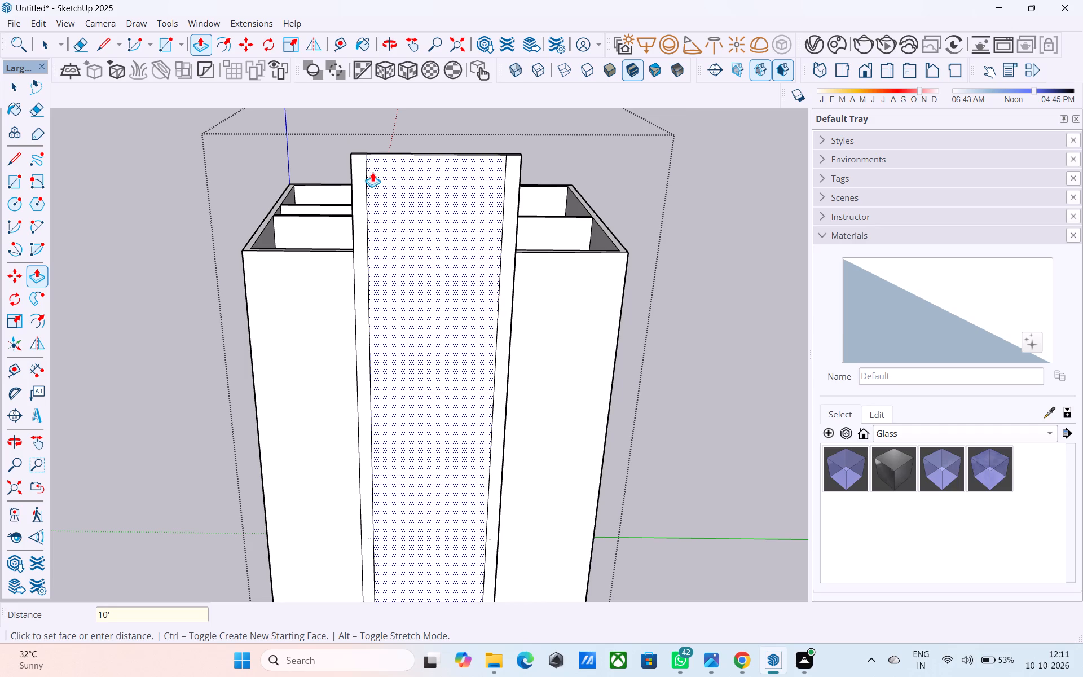
key(space)
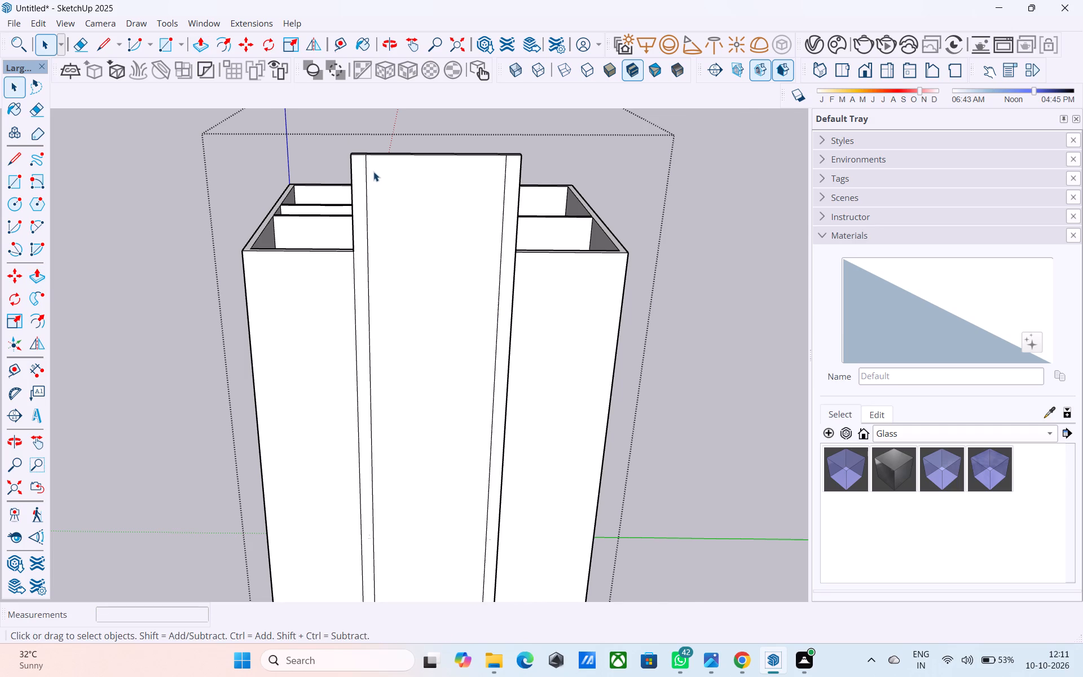
Copy the raised section's front top edge between the two inner vertical lines 2' downward.
scroll(371, 166, up, 7)
click(371, 147)
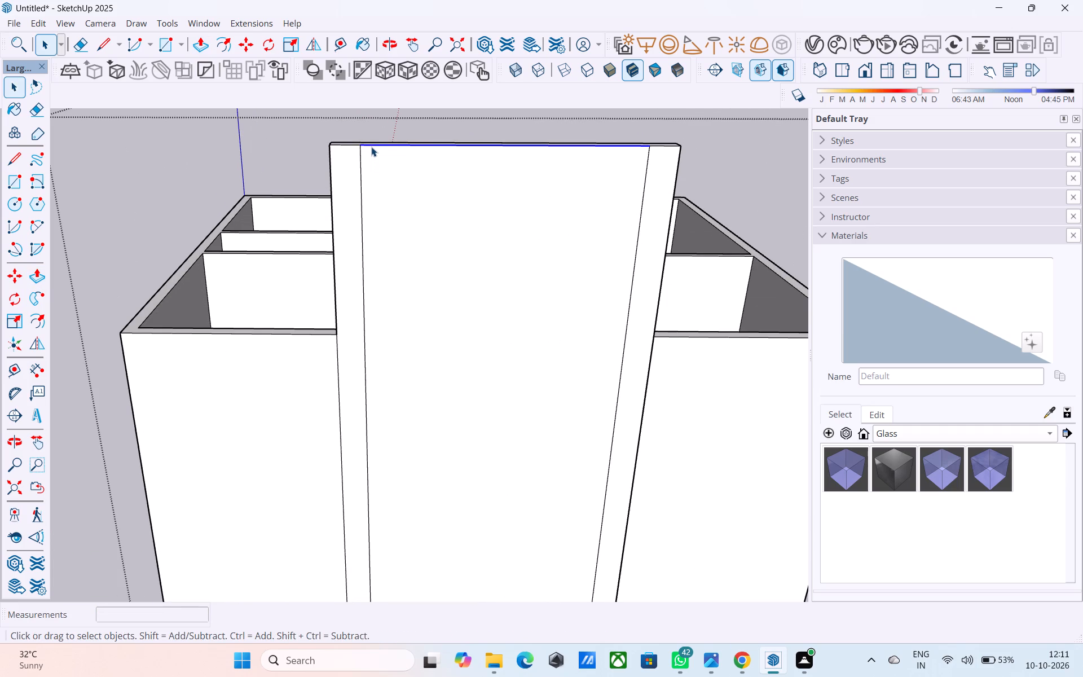
key(m)
click(363, 146)
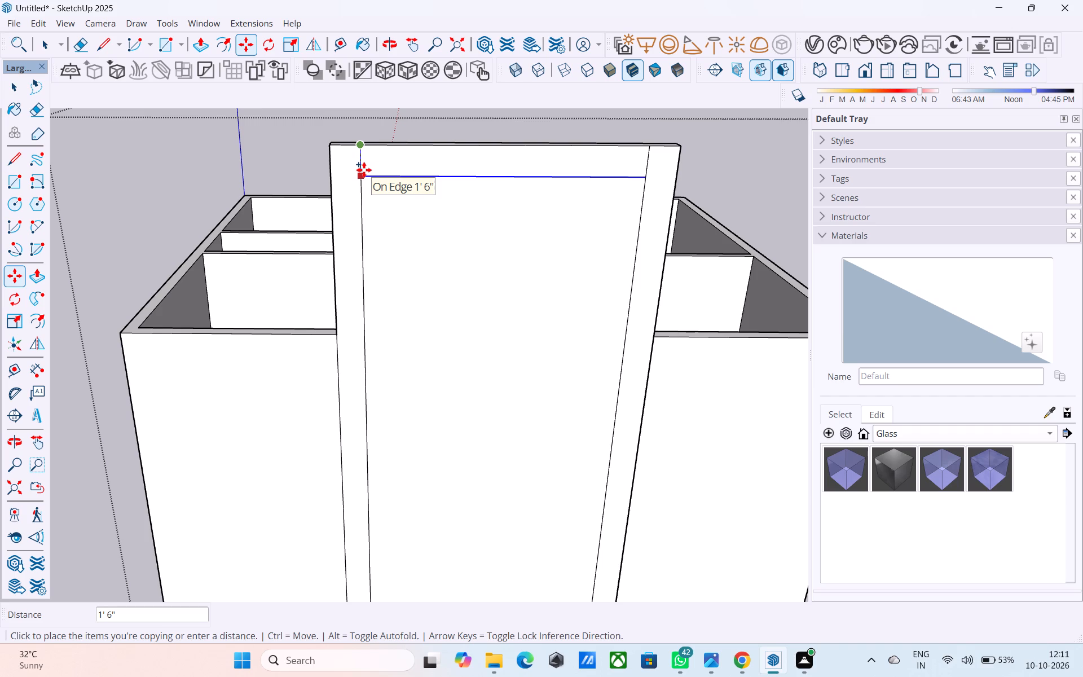
text(2')
key(Return)
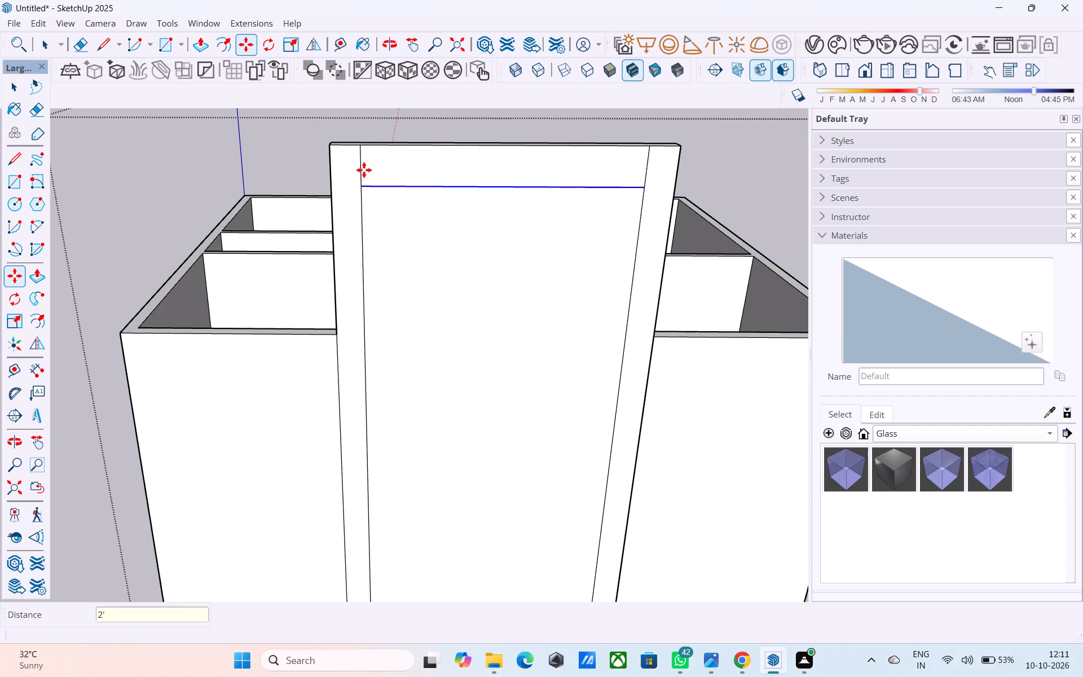
key(space)
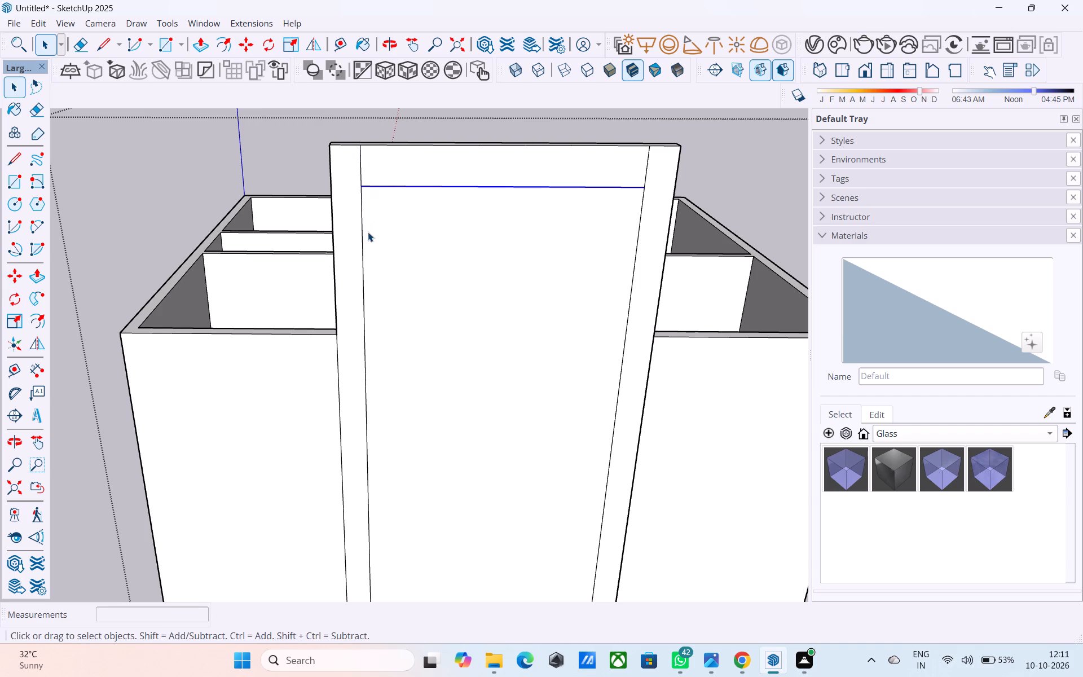
Copy the left strip's inner vertical line below the new horizontal line 6" toward the panel's centre.
click(362, 234)
key(m)
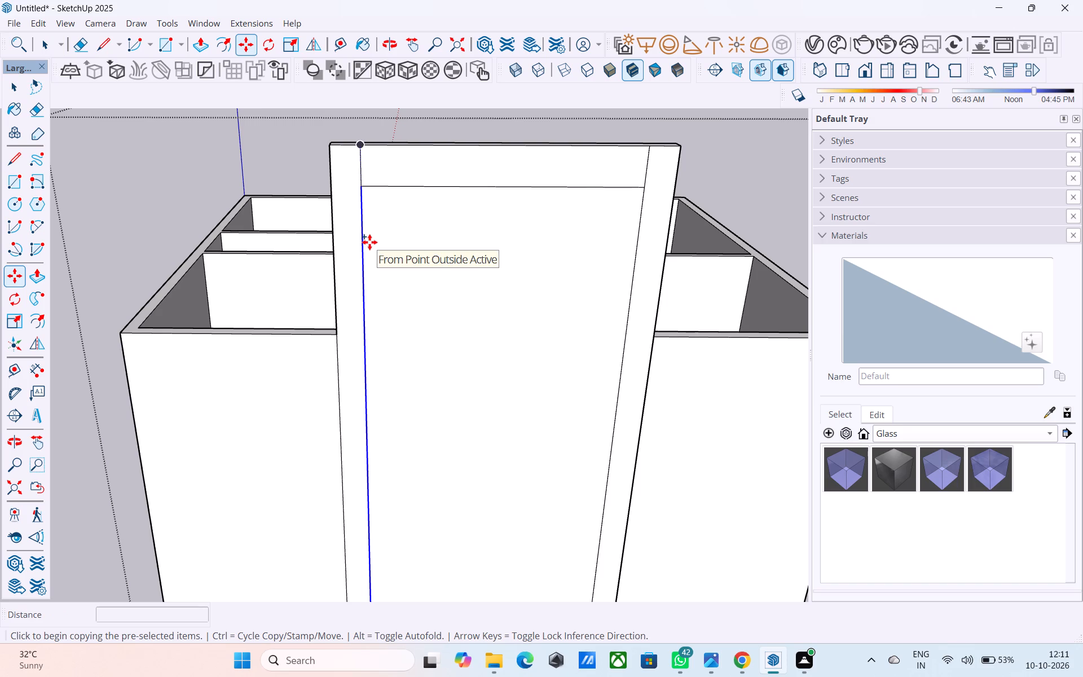
scroll(362, 193, up, 3)
click(362, 190)
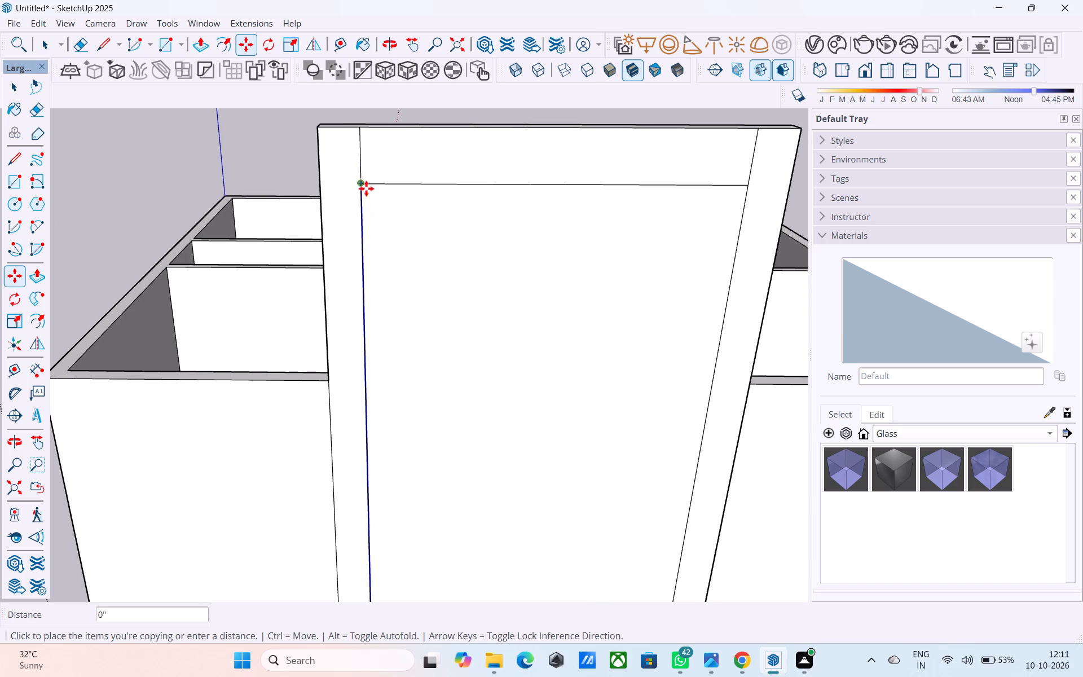
text(6")
key(Return)
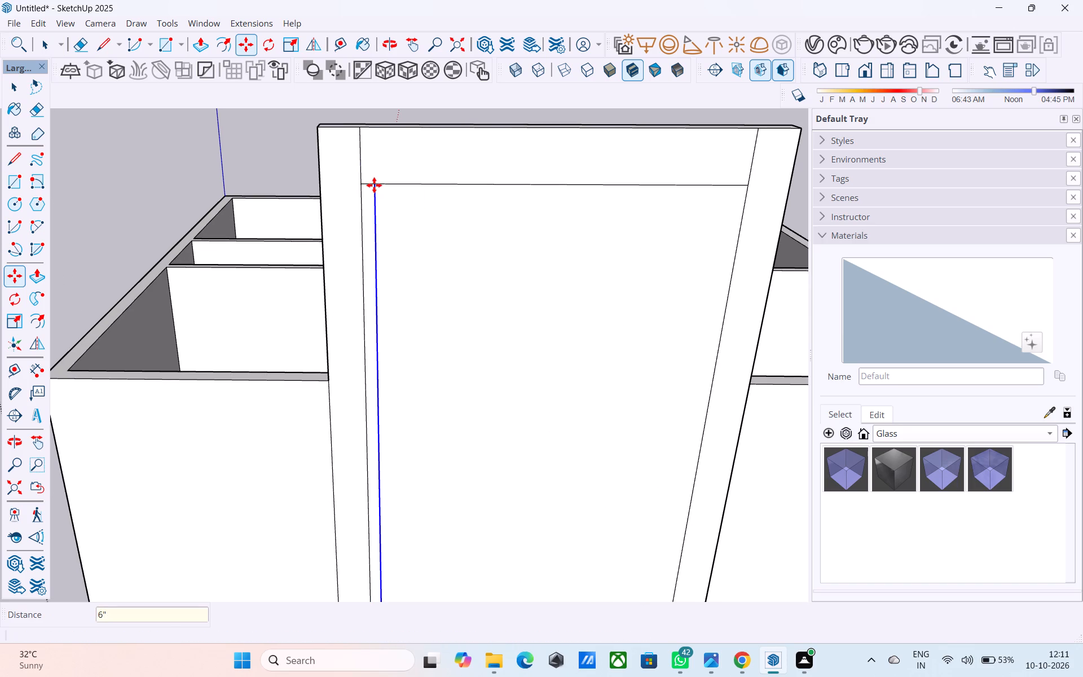
key(space)
key(space)
Copy the upper segment of the right strip's inner vertical line 6" toward the panel's centre.
click(737, 262)
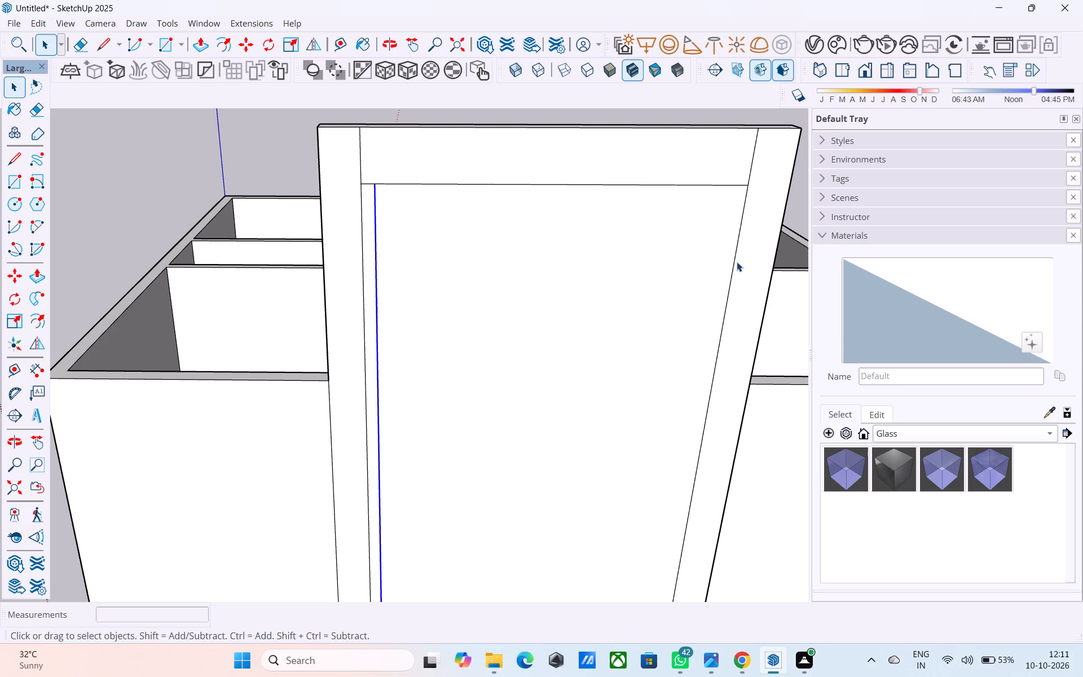
click(734, 258)
key(m)
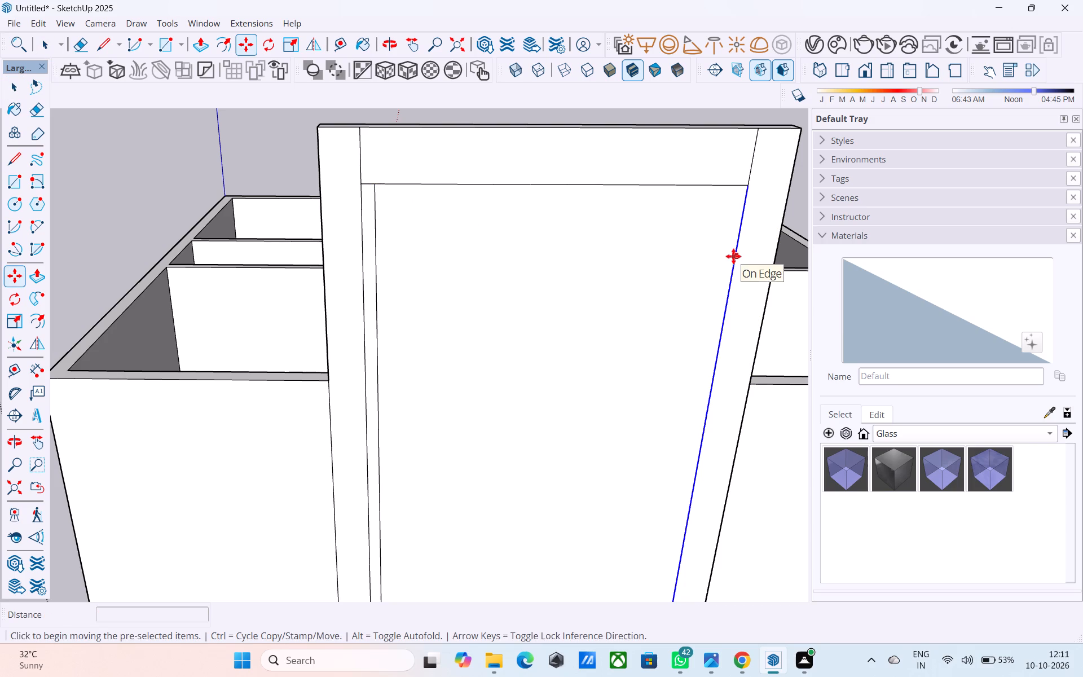
click(746, 186)
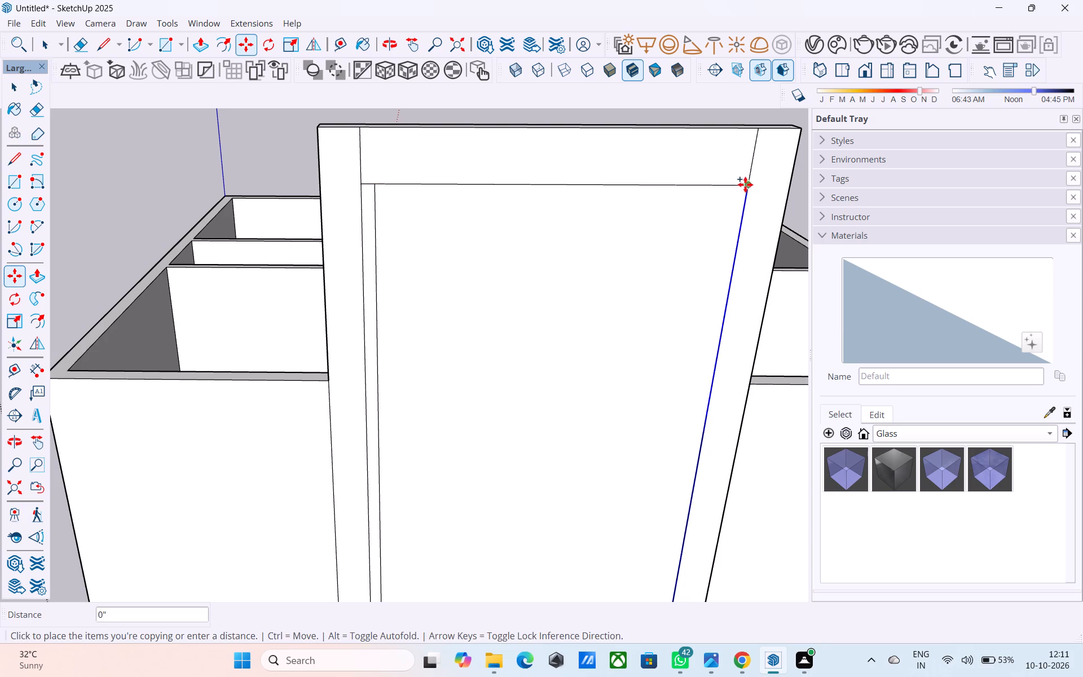
click(732, 185)
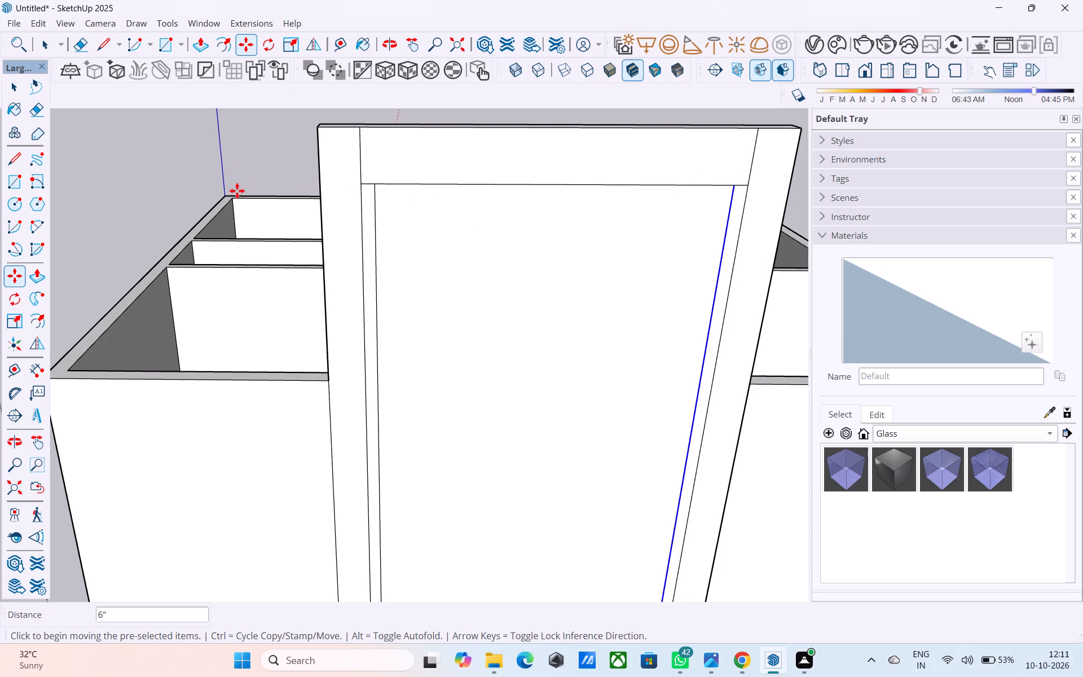
Erase the original inner vertical lines beside the copies and the stubs above and beside the panel outline's upper corners.
click(87, 46)
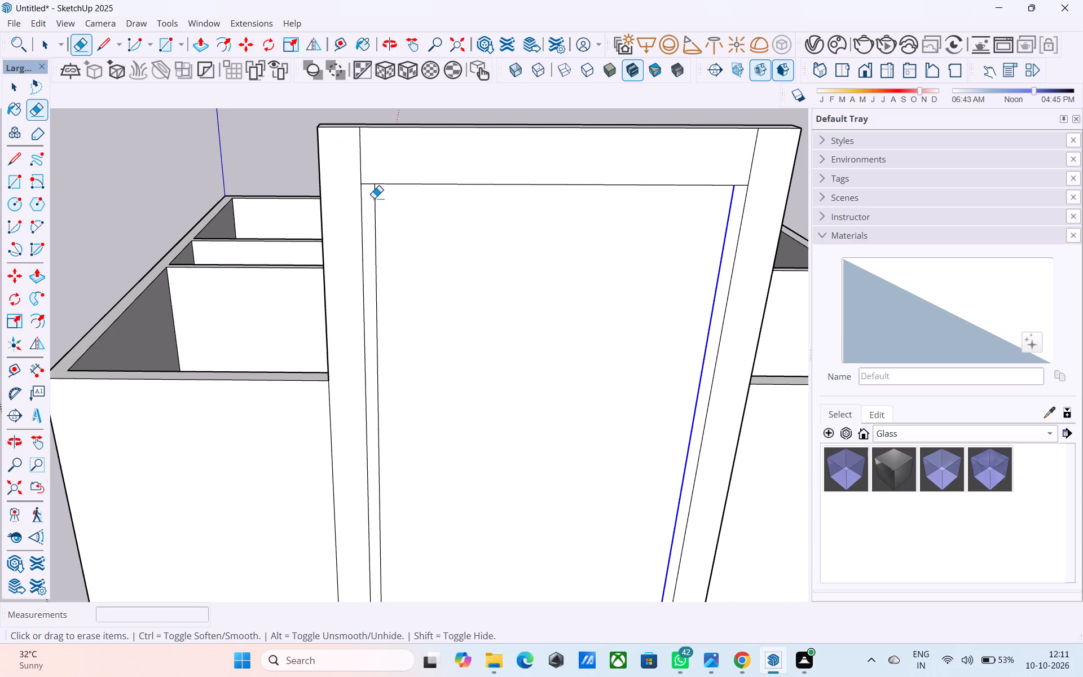
scroll(367, 191, up, 2)
click(361, 191)
scroll(321, 188, down, 5)
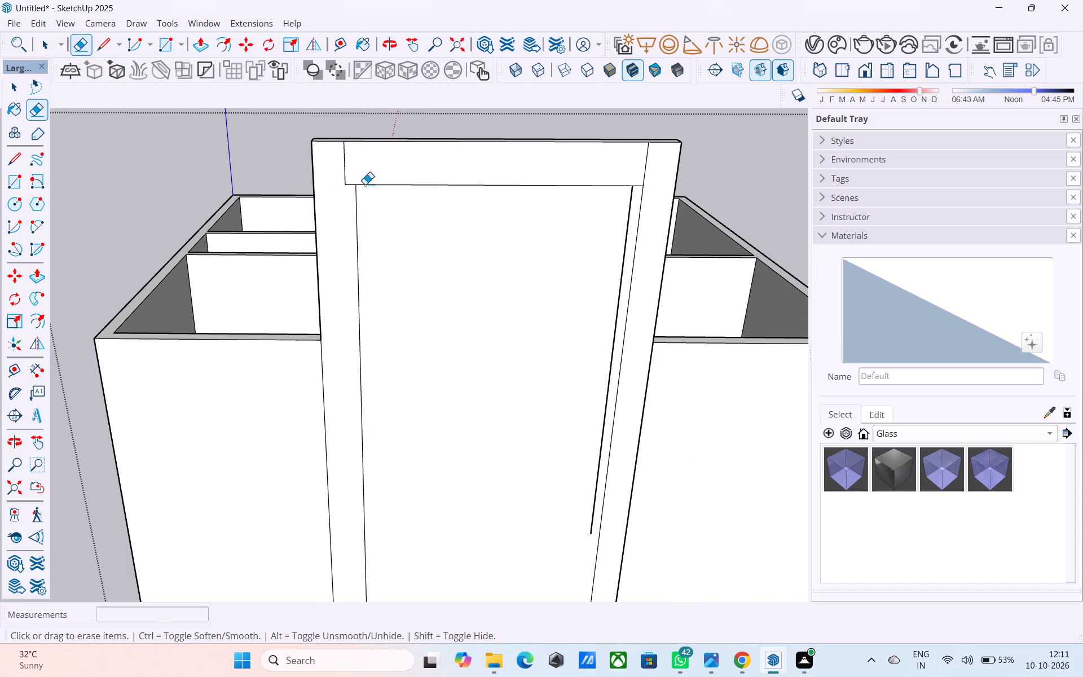
drag(349, 172, 337, 171)
drag(347, 178, 347, 178)
drag(347, 178, 347, 192)
drag(629, 169, 640, 181)
drag(640, 181, 646, 191)
scroll(522, 203, down, 6)
scroll(467, 219, down, 5)
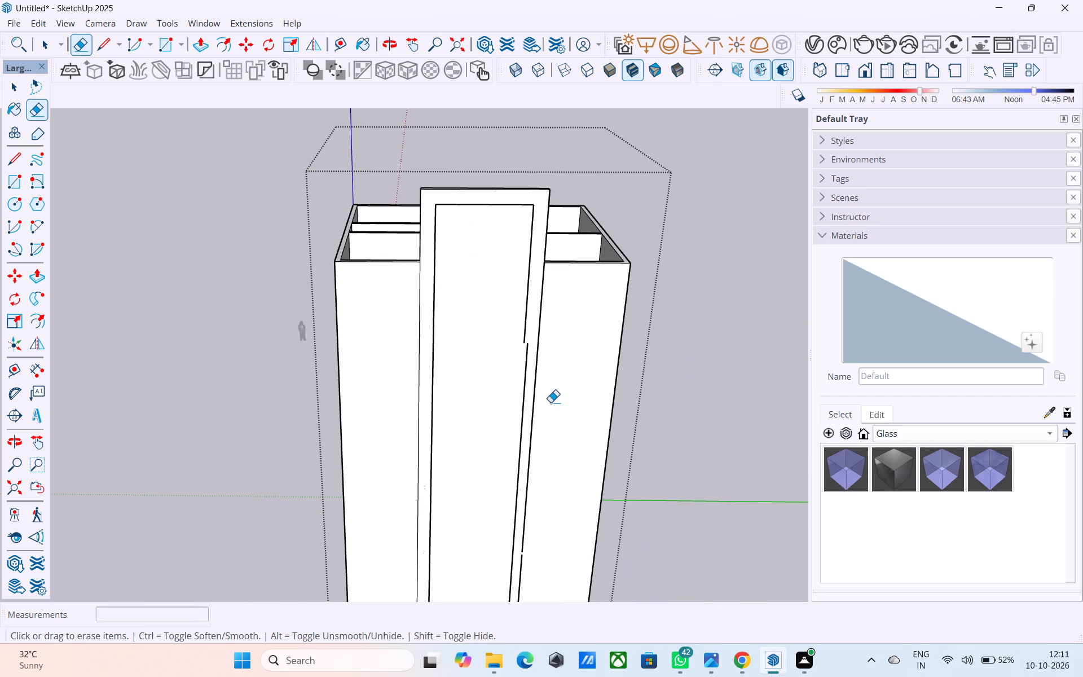
Erase the remaining lower segments of the right strip's original inner vertical line on the front face.
click(523, 384)
scroll(486, 355, down, 6)
scroll(536, 407, up, 7)
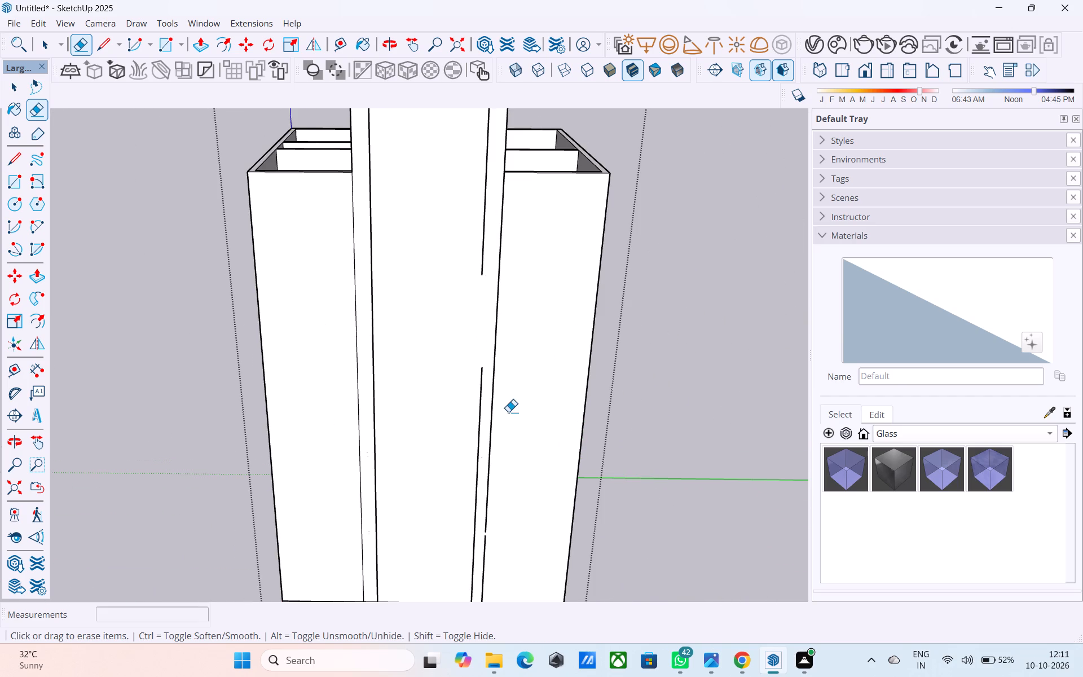
drag(482, 368, 472, 506)
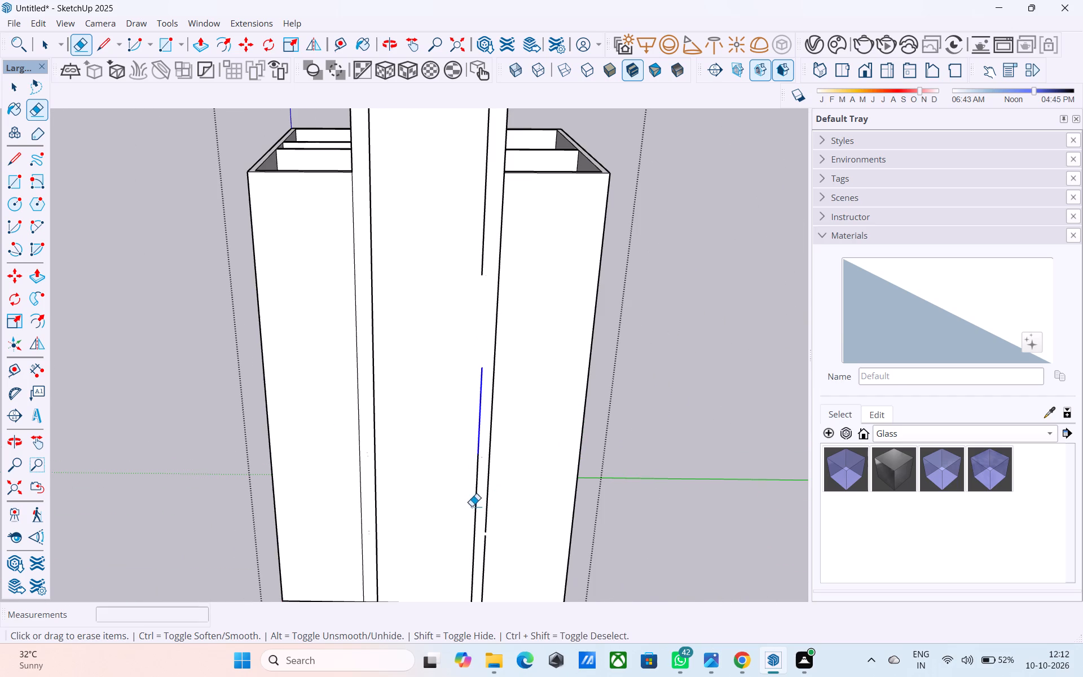
drag(472, 506, 476, 554)
drag(473, 518, 474, 525)
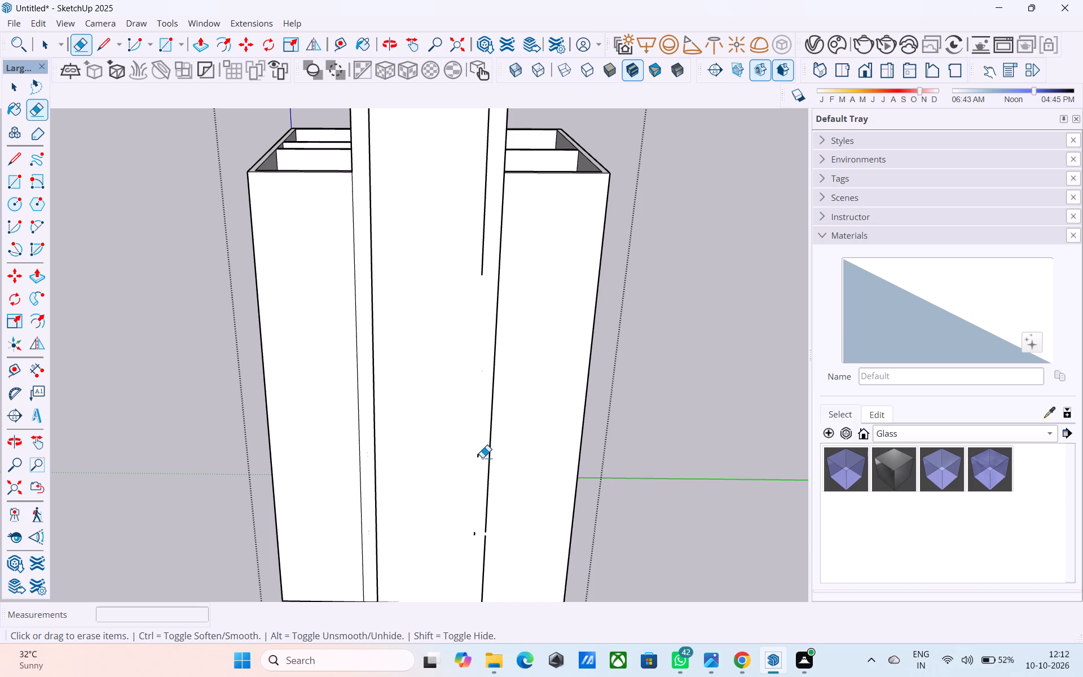
drag(479, 452, 476, 467)
drag(476, 531, 474, 553)
scroll(446, 492, down, 6)
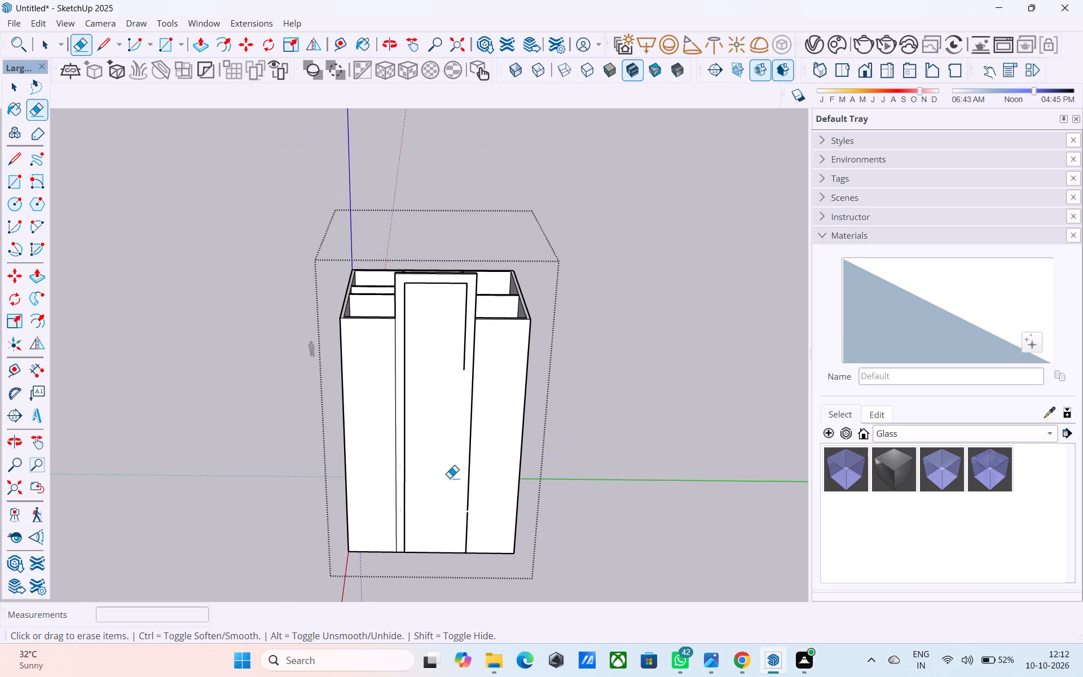
Draw a vertical line from the panel outline's upper right corner down to the front face's bottom edge.
key(l)
scroll(469, 390, up, 6)
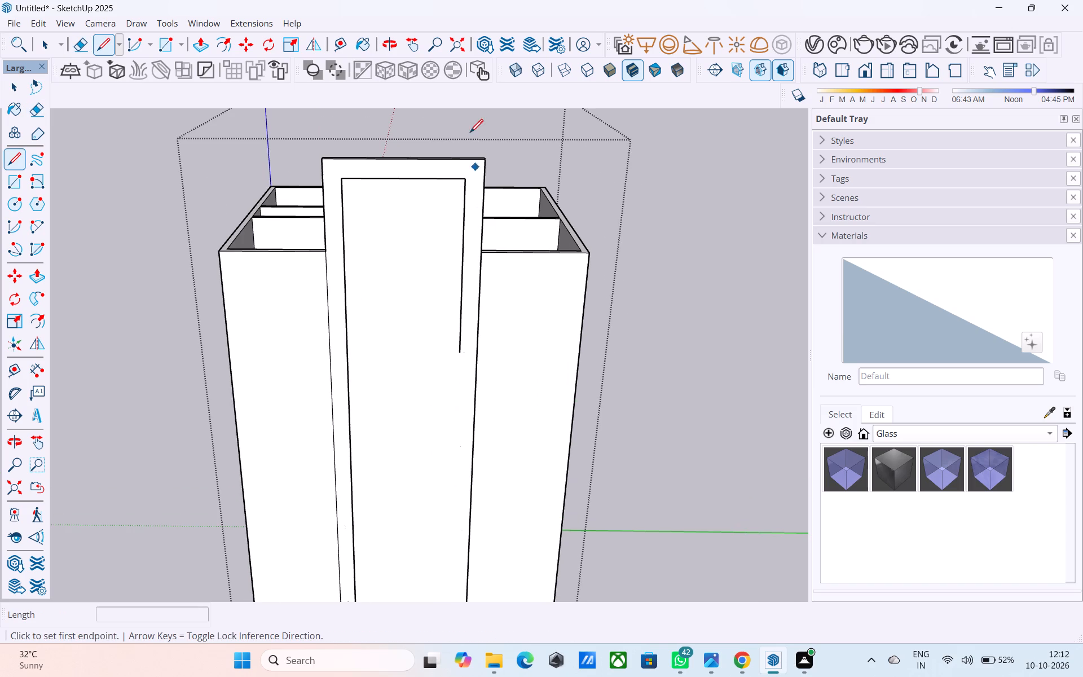
click(467, 177)
scroll(461, 316, down, 5)
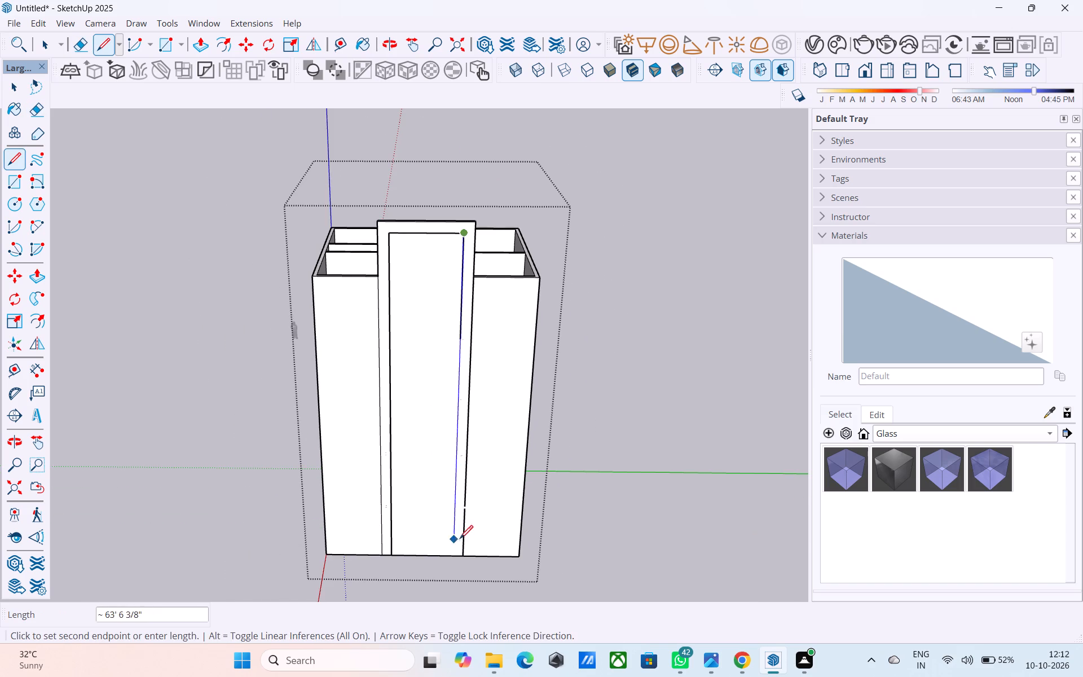
scroll(457, 559, up, 6)
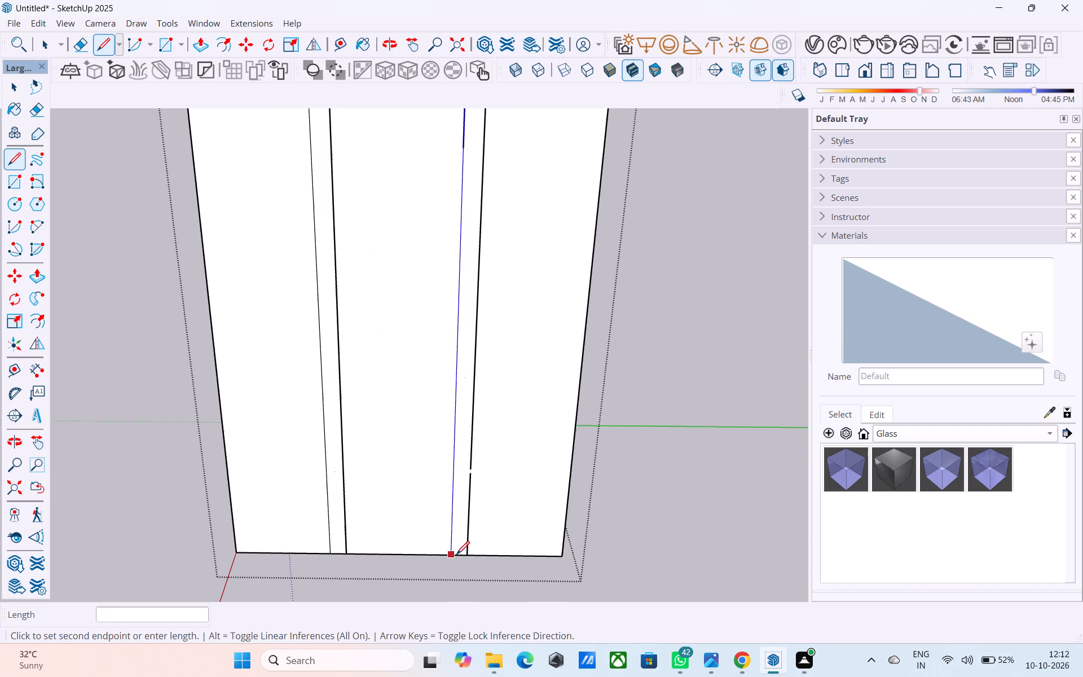
click(451, 557)
scroll(432, 549, down, 6)
key(space)
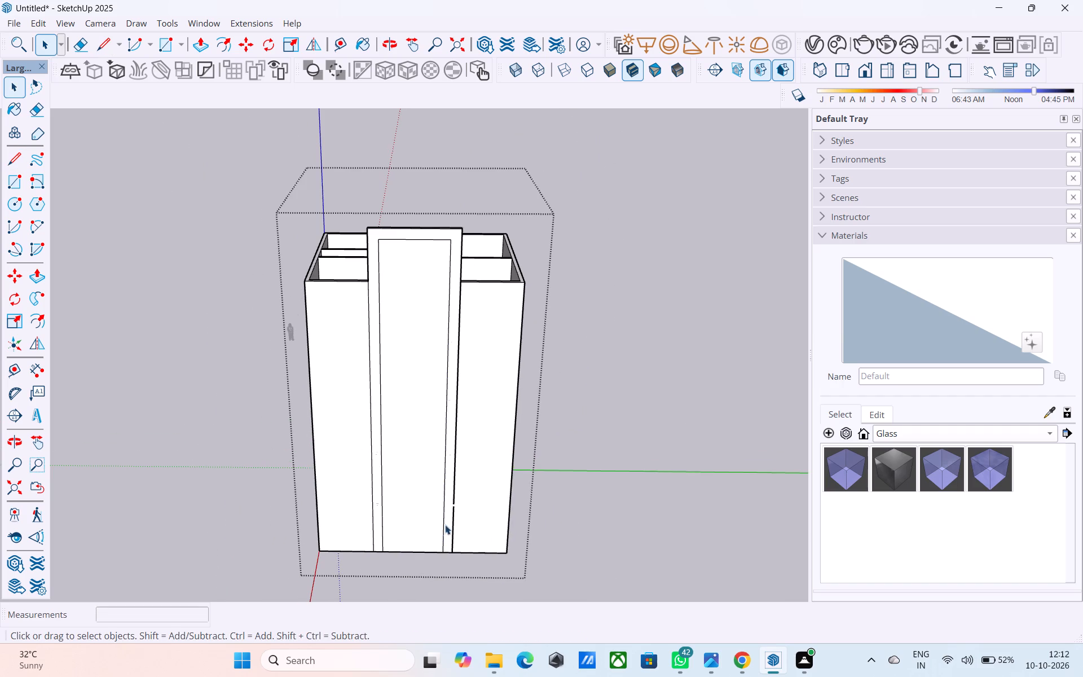
Erase all segments of the thick, broken vertical line below the raised section's right edge on the front face.
key(e)
drag(461, 483, 455, 485)
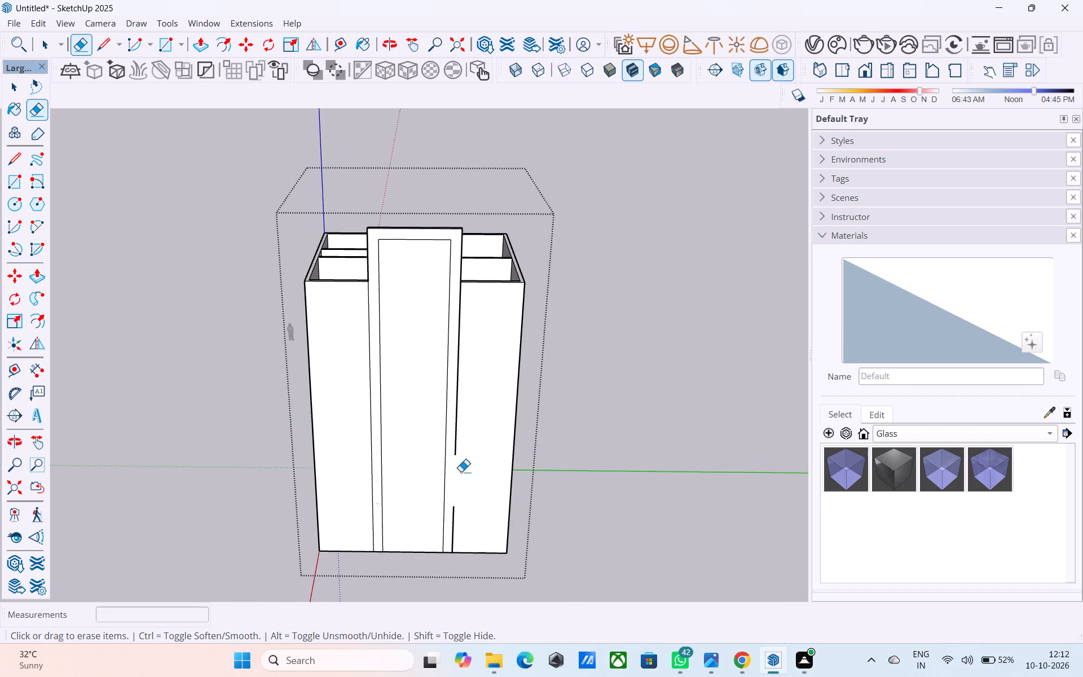
drag(465, 385, 456, 383)
click(461, 337)
drag(457, 400, 457, 405)
drag(455, 424, 456, 461)
drag(450, 469, 450, 469)
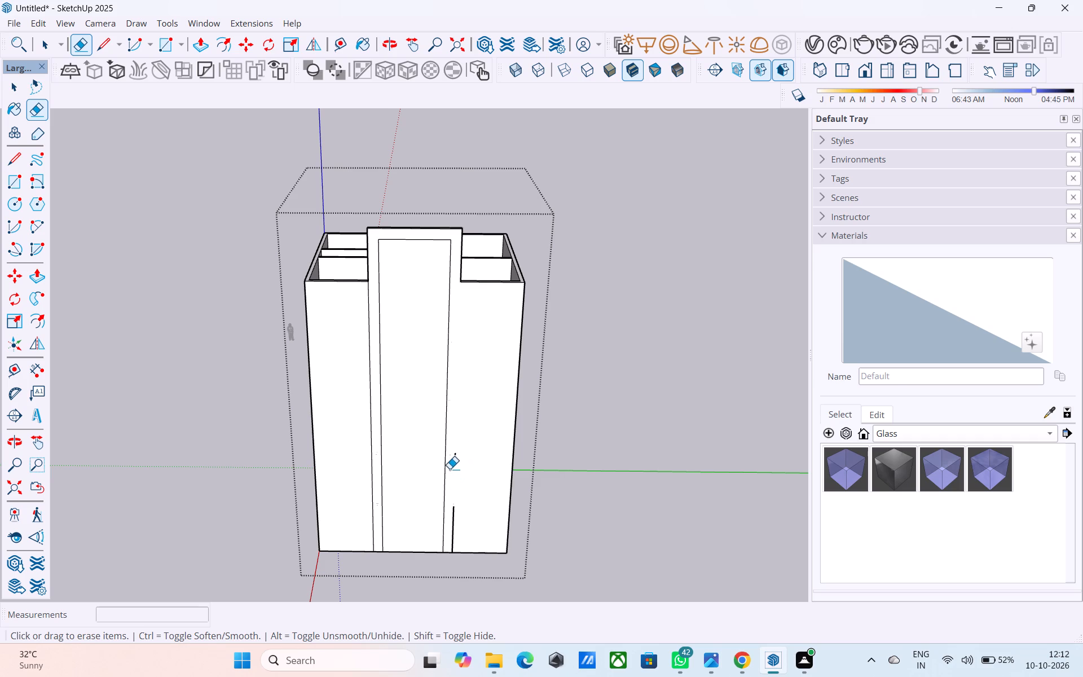
drag(450, 469, 456, 446)
drag(456, 448, 456, 479)
drag(454, 498, 455, 520)
Draw a 61' 6" vertical line from the raised section's right junction with the lower wall top down to the front face's bottom edge.
key(l)
scroll(478, 342, up, 12)
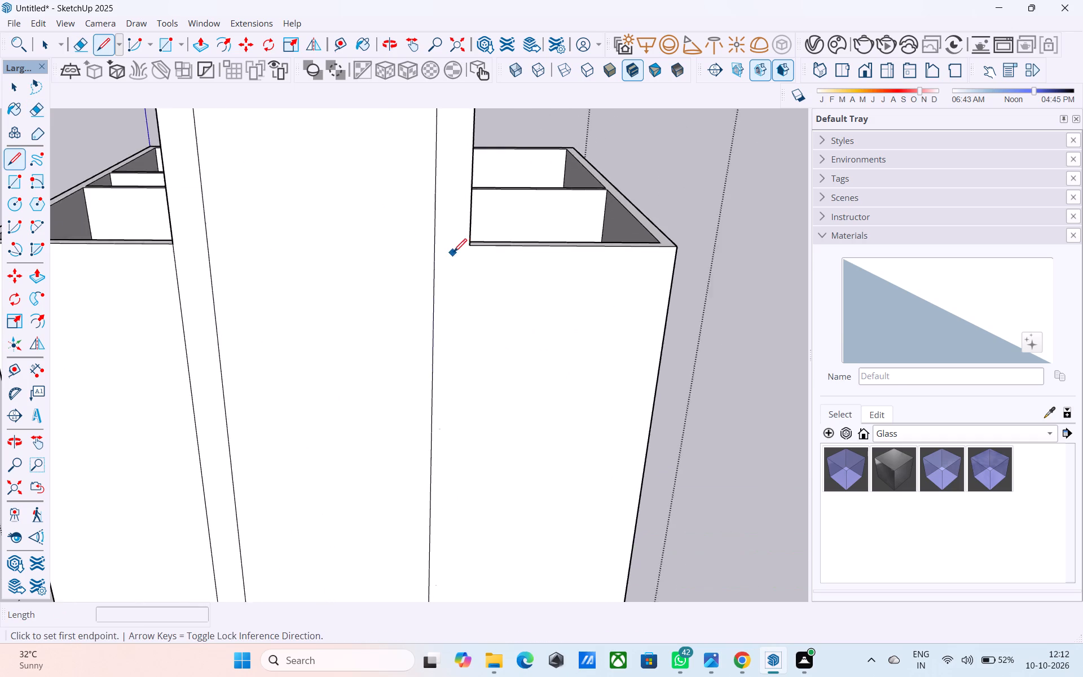
middle_drag(458, 251, 429, 274)
scroll(461, 265, up, 3)
click(483, 243)
scroll(483, 243, down, 5)
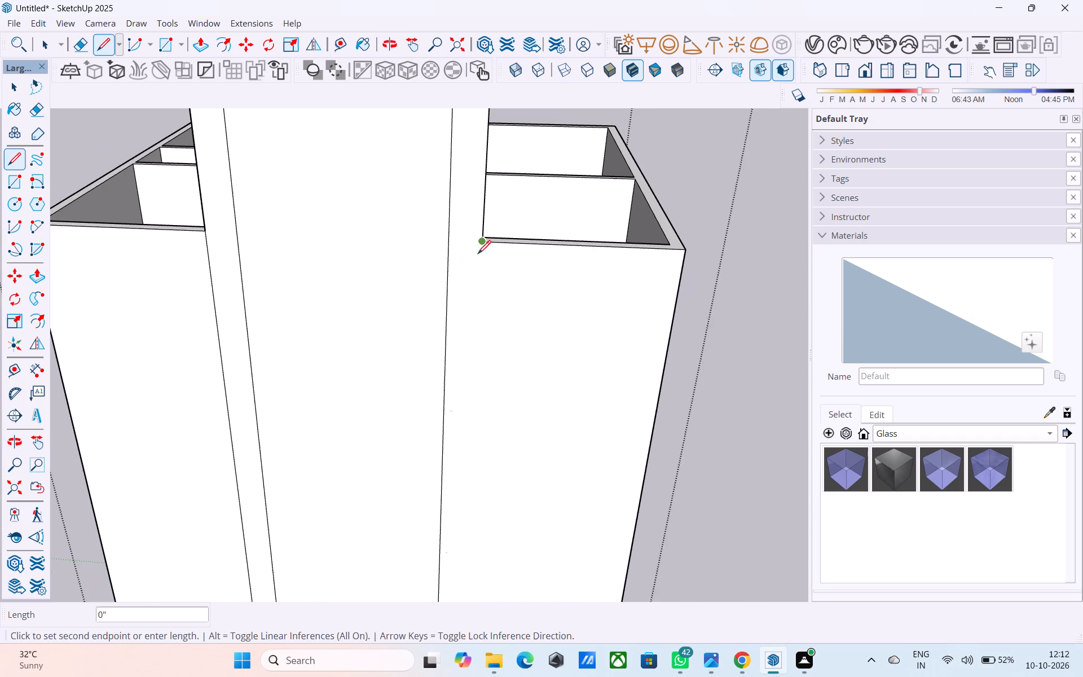
scroll(477, 473, down, 5)
scroll(471, 535, down, 4)
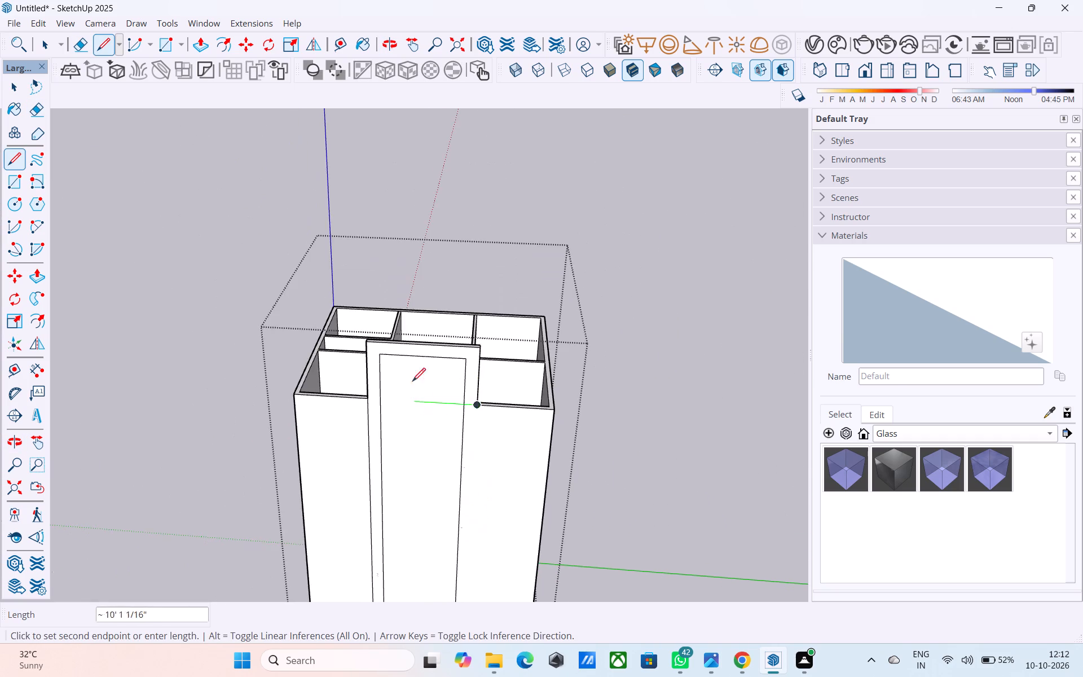
scroll(412, 383, down, 5)
scroll(433, 493, up, 8)
scroll(426, 298, down, 6)
scroll(474, 481, up, 7)
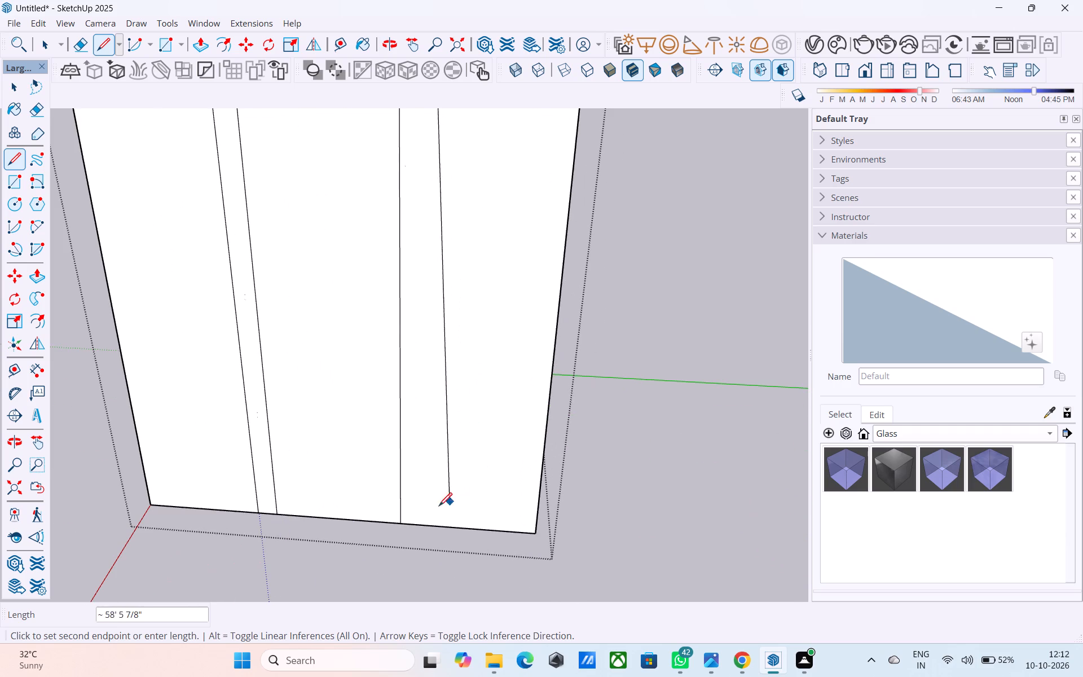
click(421, 523)
Save the model in the Downloads folder as "i pro 26f".
key(ctrl+s)
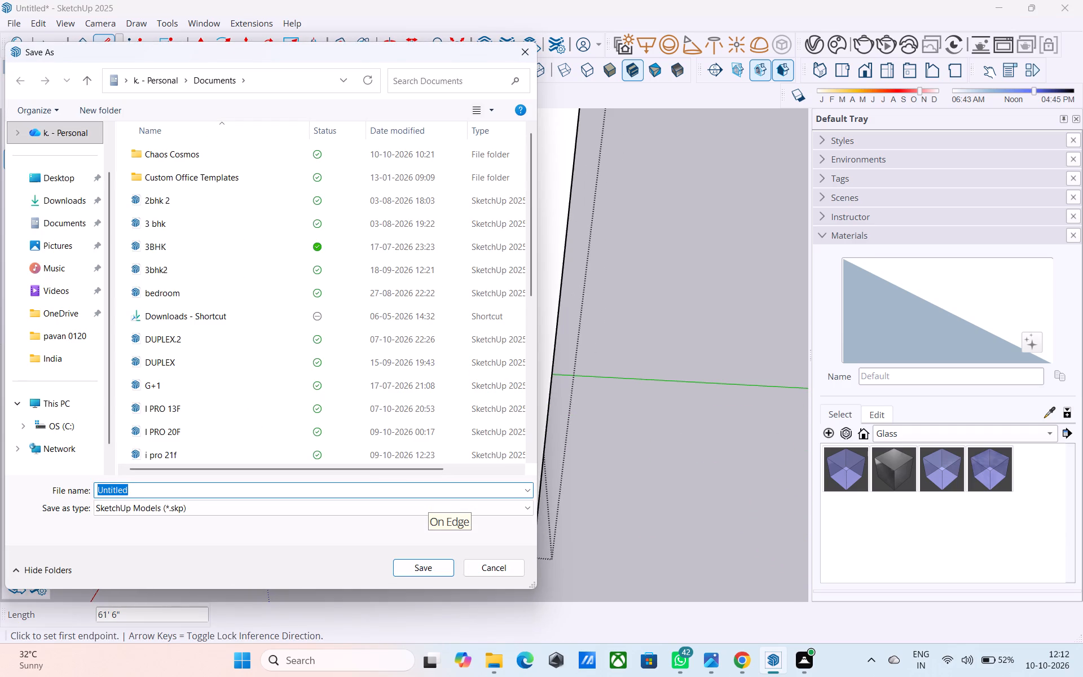
click(189, 490)
key(BackSpace)
key(BackSpace)
key(BackSpace)
key(BackSpace)
key(BackSpace)
key(BackSpace)
key(BackSpace)
key(BackSpace)
key(BackSpace)
key(BackSpace)
key(BackSpace)
key(BackSpace)
key(BackSpace)
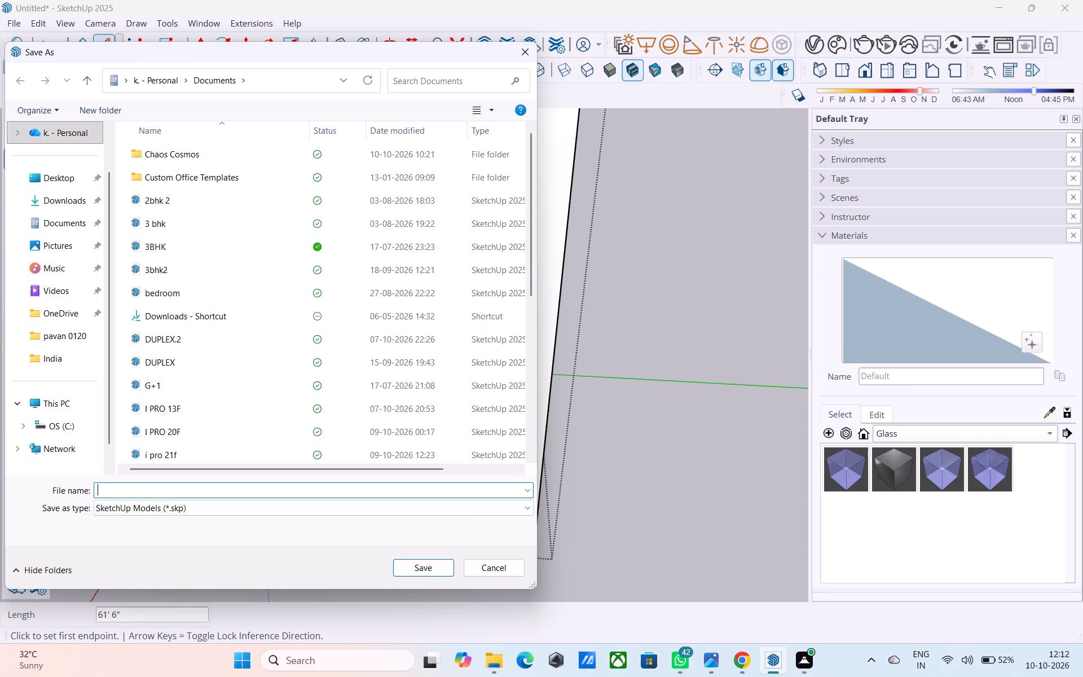
click(43, 196)
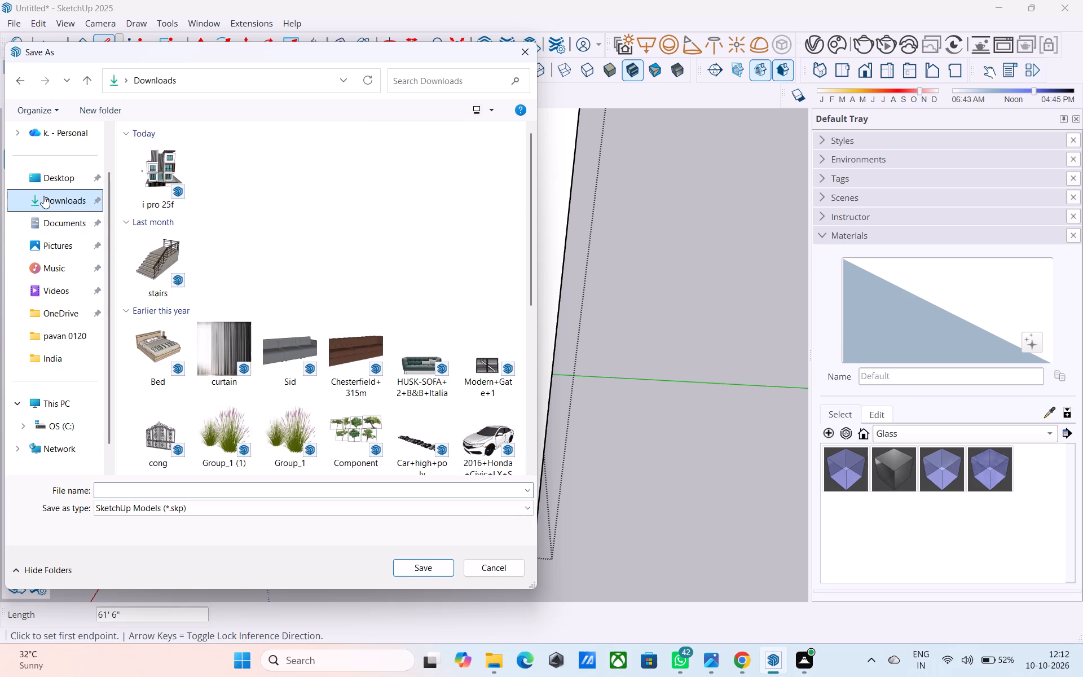
click(134, 485)
text(i pro)
key(space)
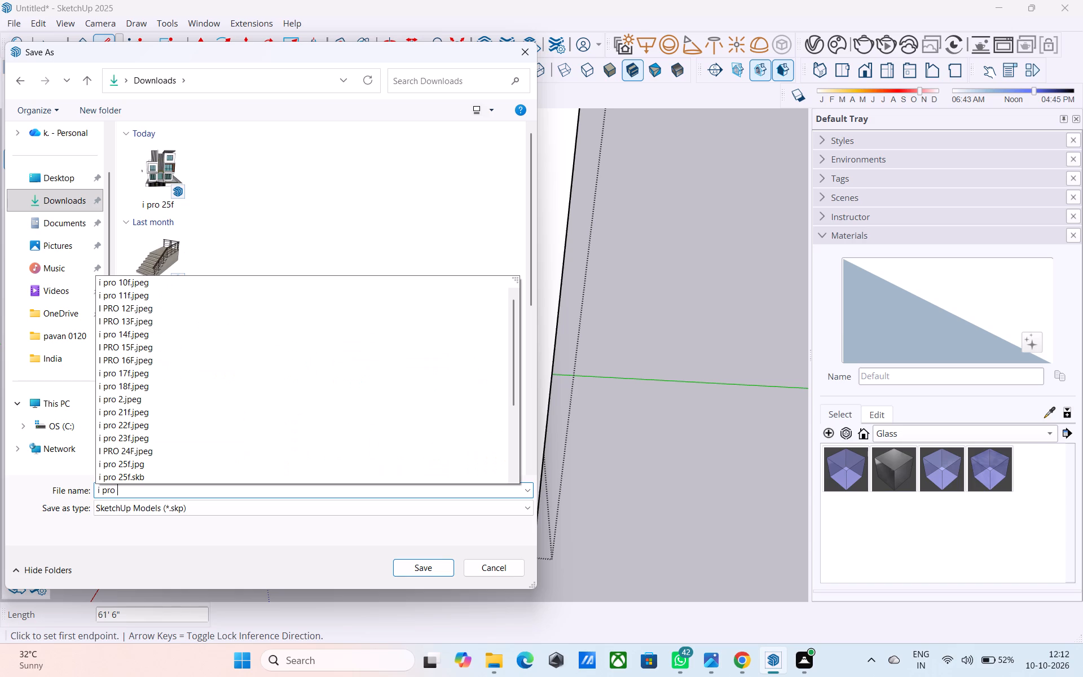
text(26)
key(f)
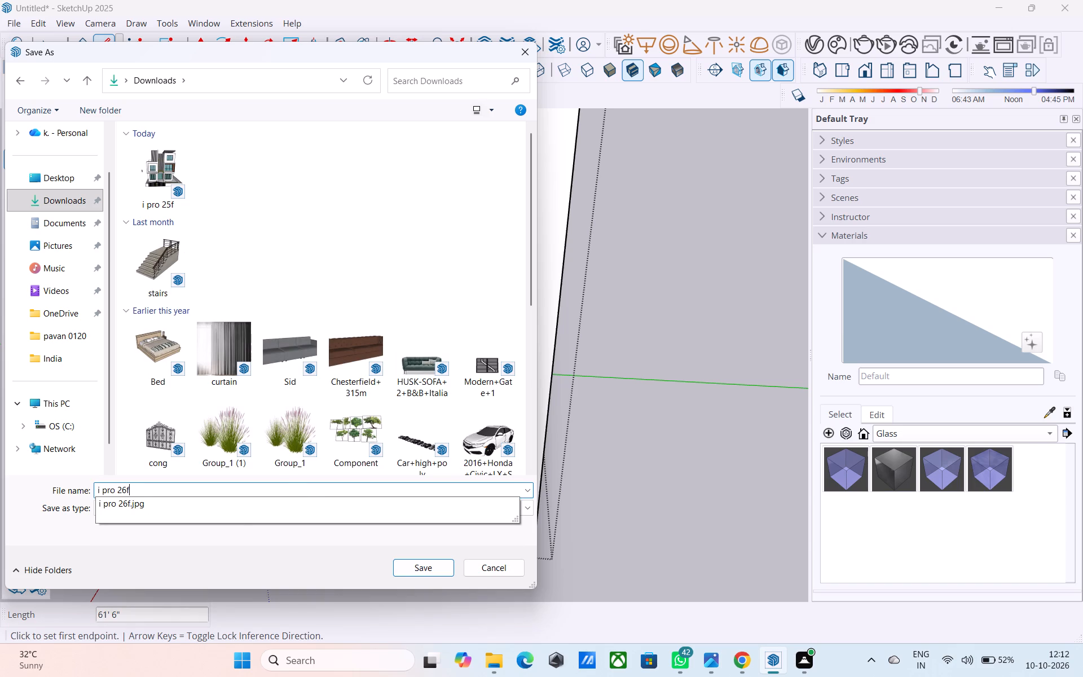
click(412, 570)
Push/Pull the frame-shaped border face around the central front panel outward by 4'.
scroll(349, 533, down, 11)
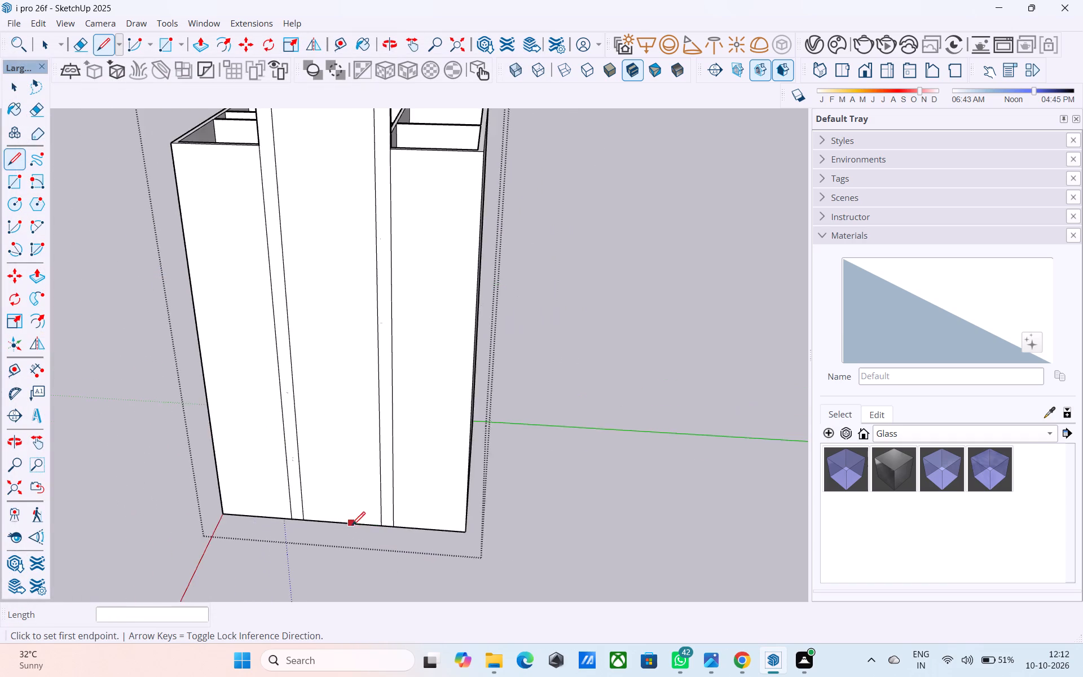
scroll(352, 526, down, 8)
middle_drag(368, 478, 446, 416)
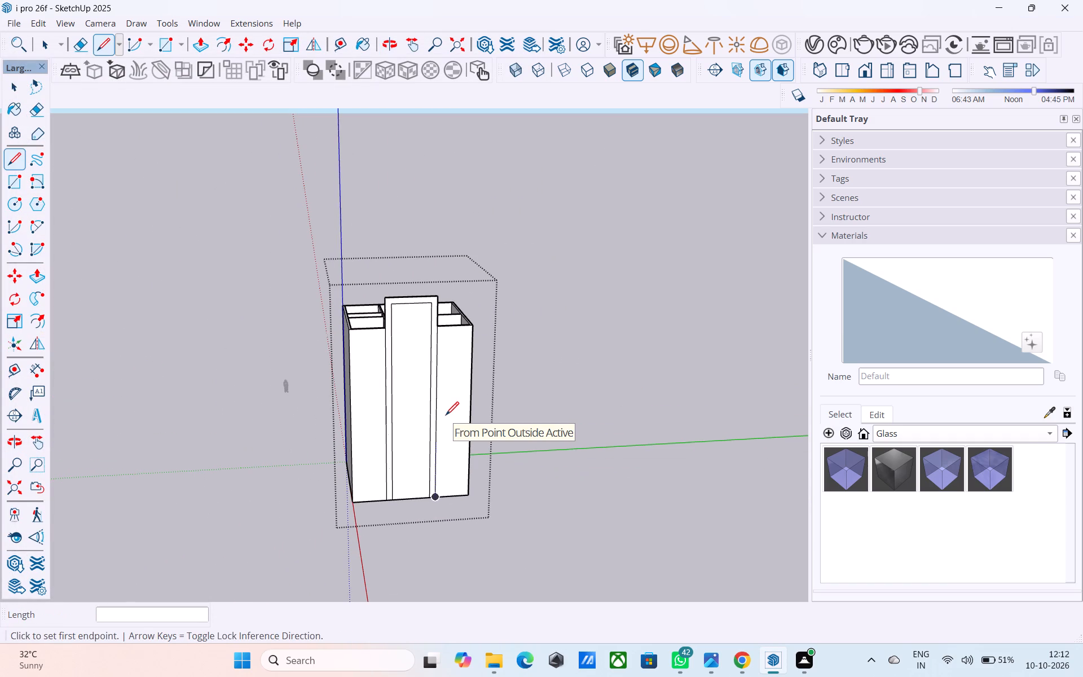
middle_drag(445, 416, 417, 423)
scroll(386, 373, up, 5)
key(space)
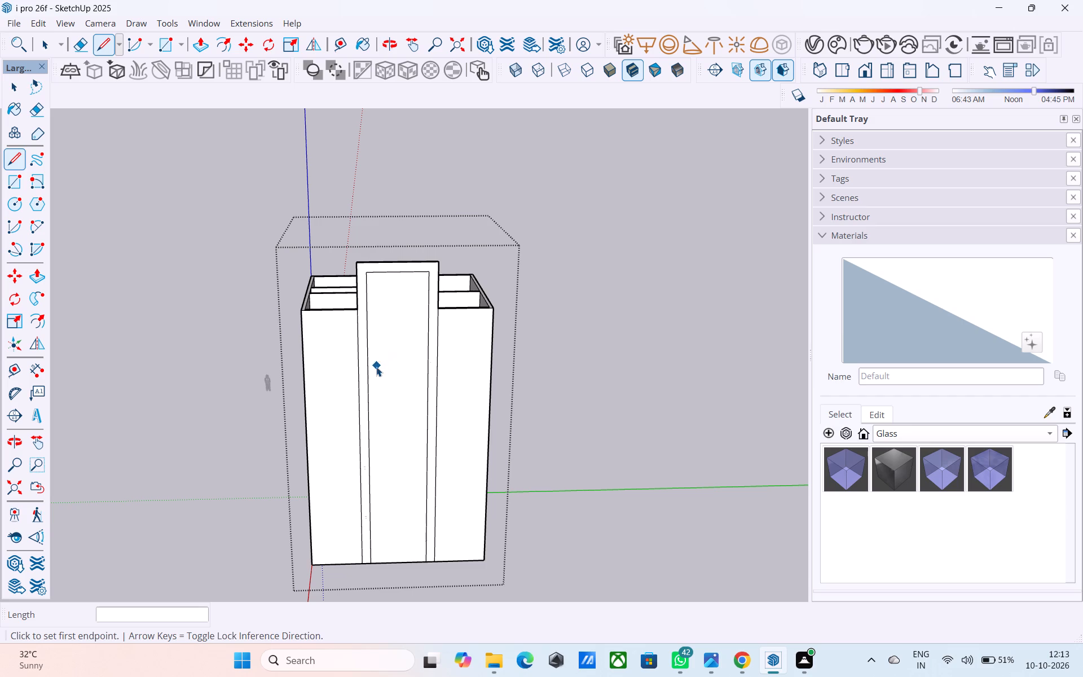
click(361, 359)
key(p)
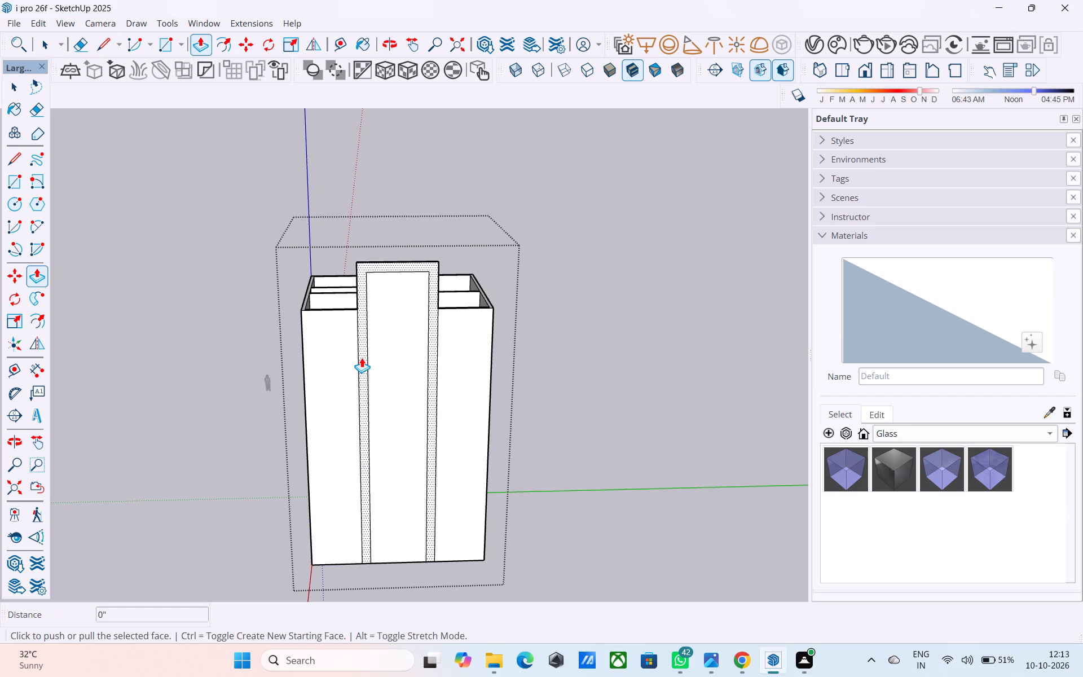
click(362, 358)
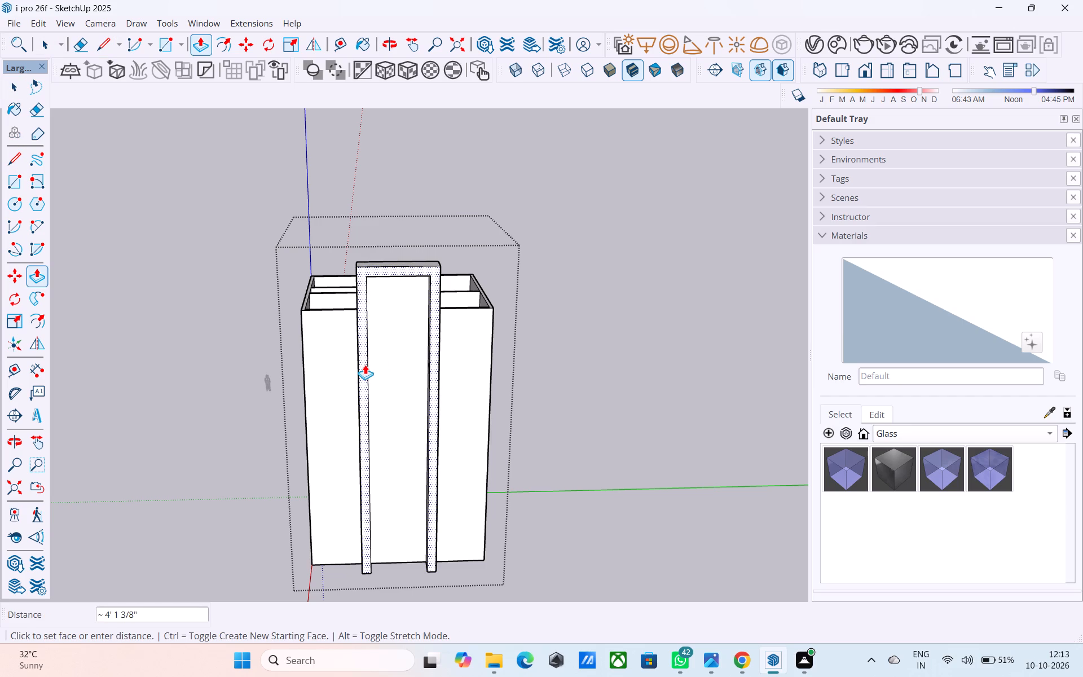
text(4')
key(Return)
Set the front frame's Push/Pull distance to 3'.
middle_drag(365, 364, 543, 351)
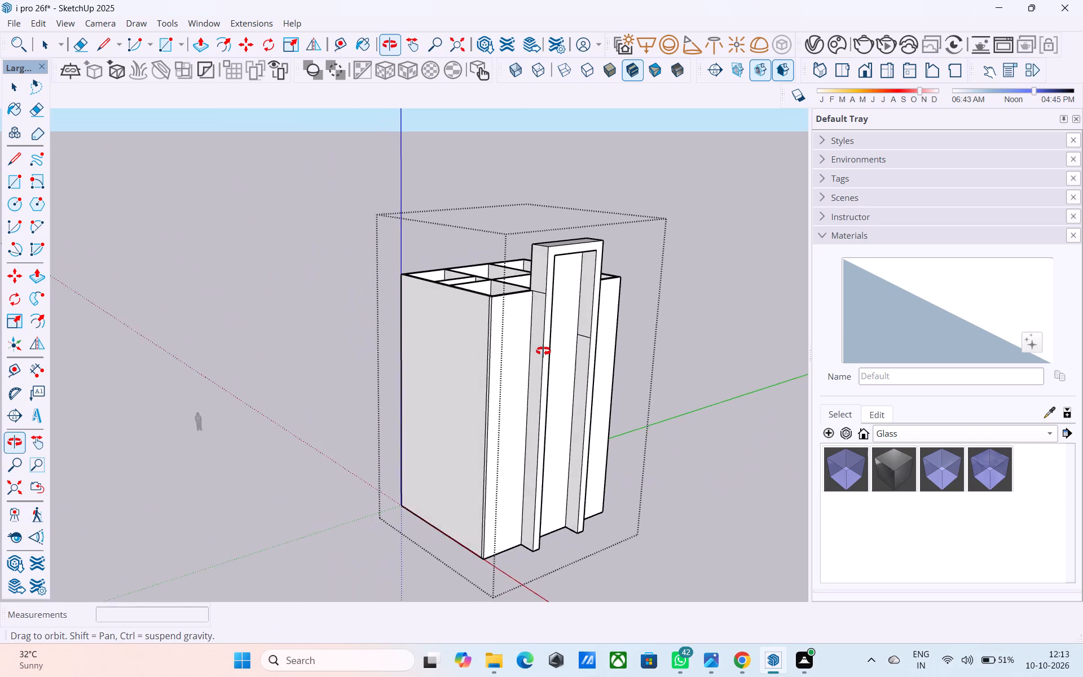
middle_drag(543, 351, 540, 350)
scroll(334, 365, down, 3)
scroll(548, 377, up, 5)
middle_drag(523, 402, 221, 389)
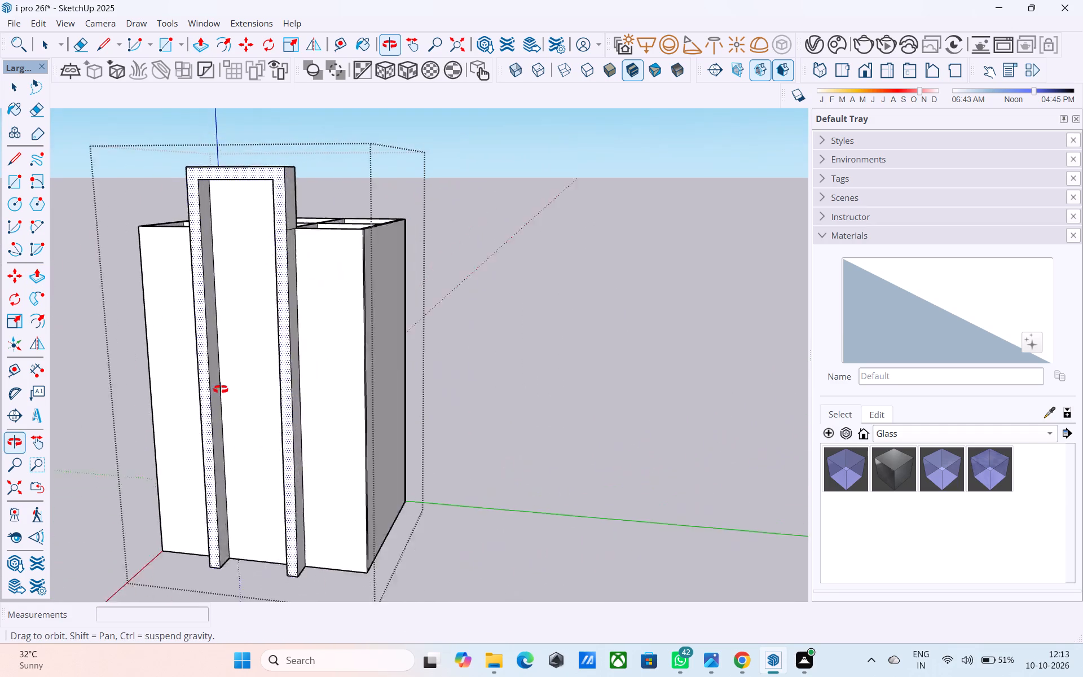
middle_drag(221, 389, 673, 376)
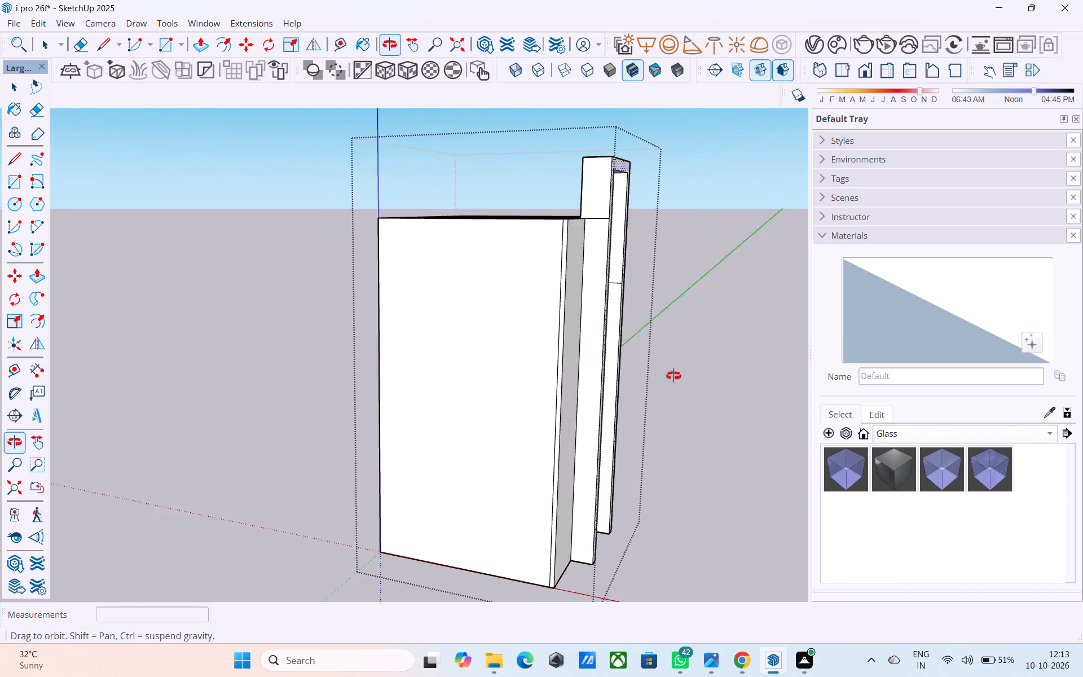
middle_drag(673, 376, 639, 381)
scroll(580, 368, up, 3)
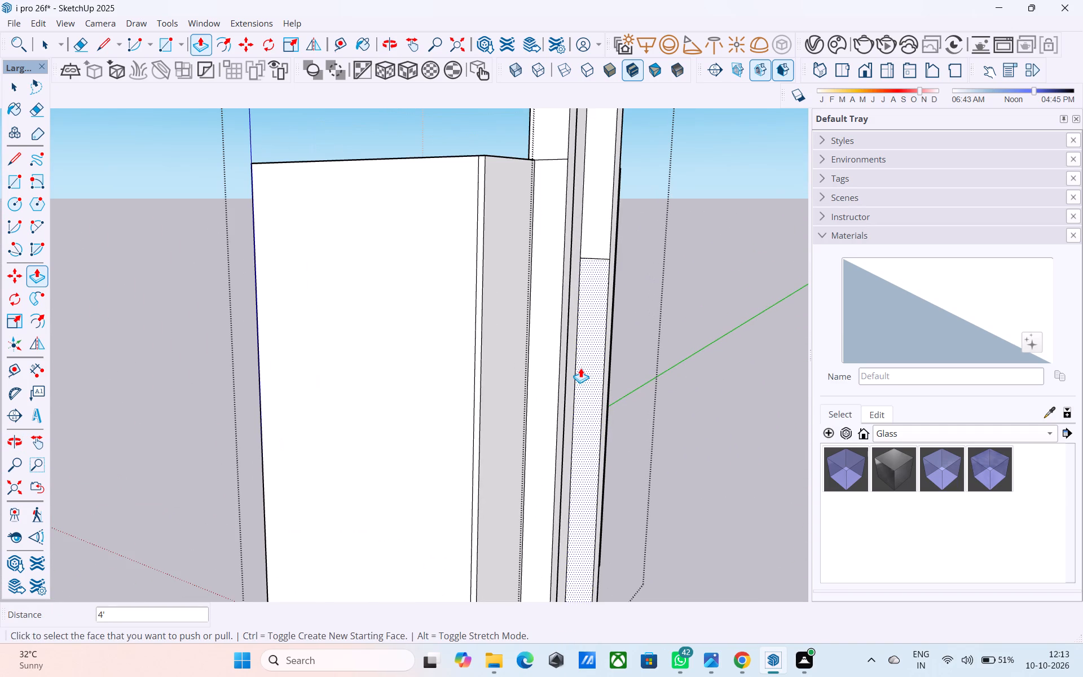
text(3')
key(Return)
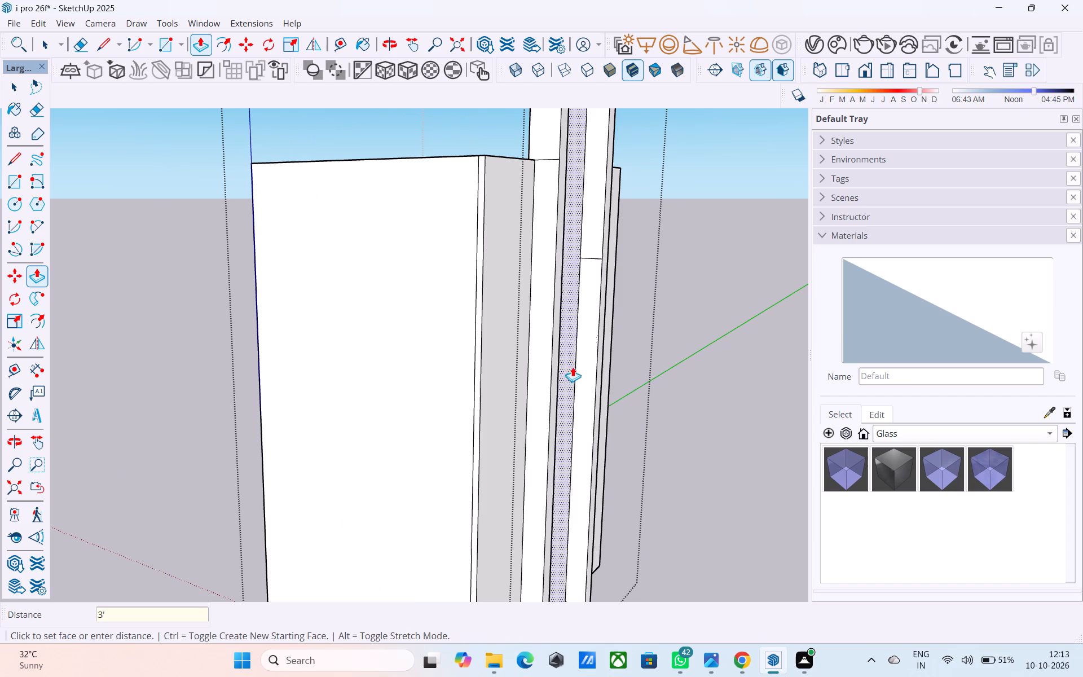
Erase the leftover horizontal edges across the projecting frame's inner and outer side faces.
key(space)
text(e)
drag(552, 157, 551, 162)
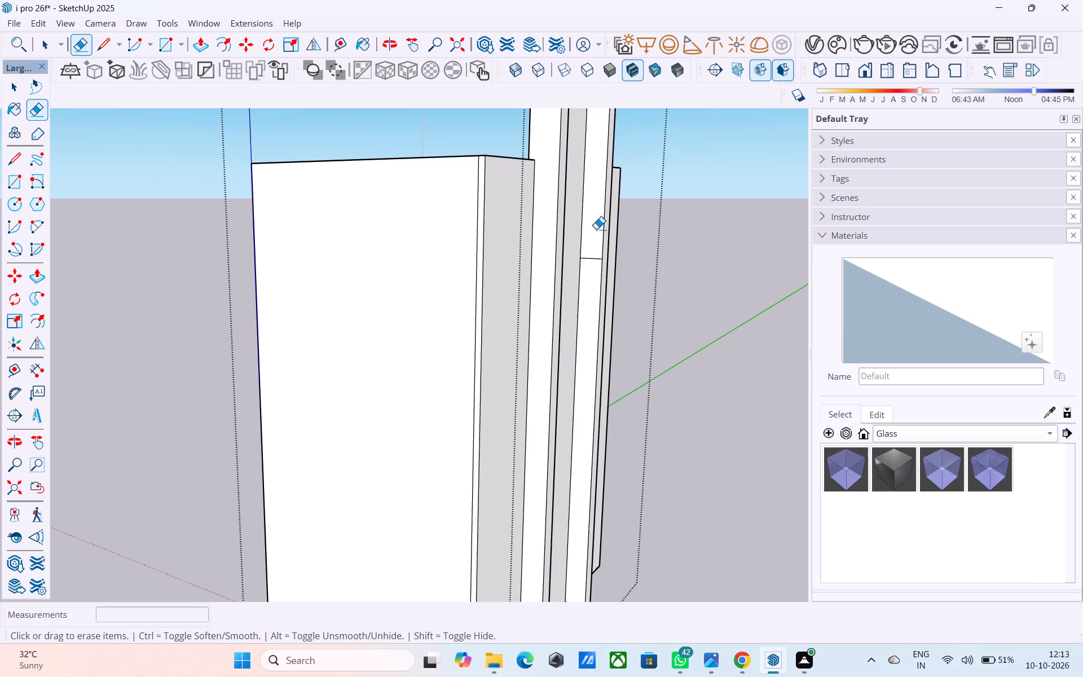
drag(596, 259, 596, 267)
scroll(564, 258, down, 4)
middle_drag(581, 381, 258, 353)
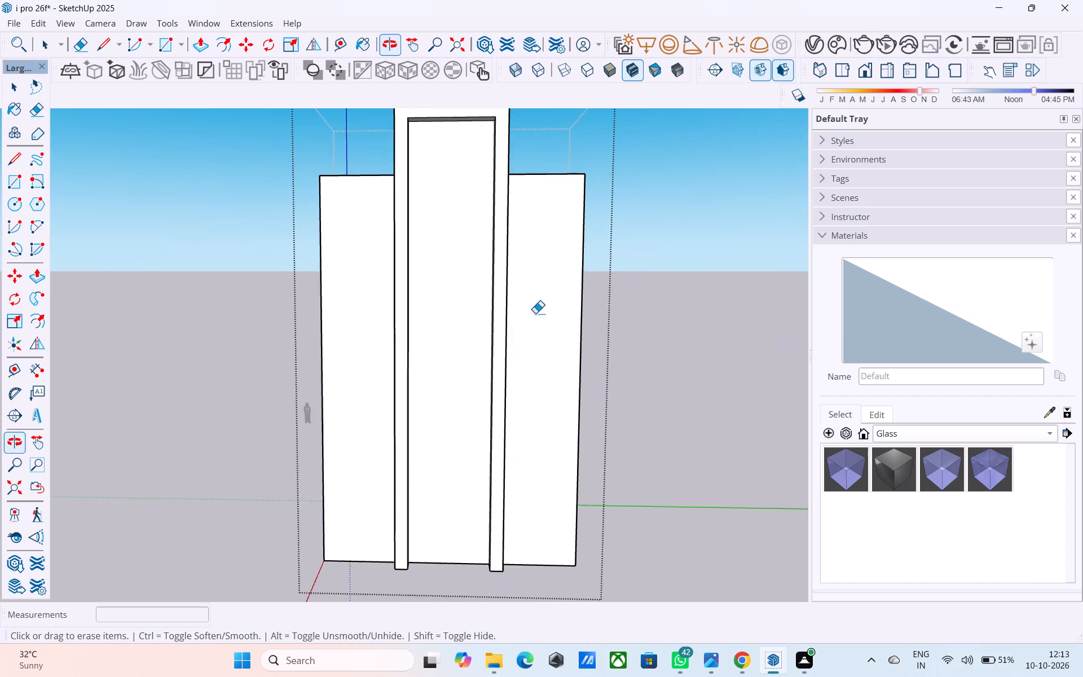
middle_drag(526, 306, 319, 307)
scroll(400, 166, up, 6)
drag(389, 166, 389, 174)
Examine the projecting frame and the building's open wall tops from several sides.
middle_drag(421, 164, 383, 250)
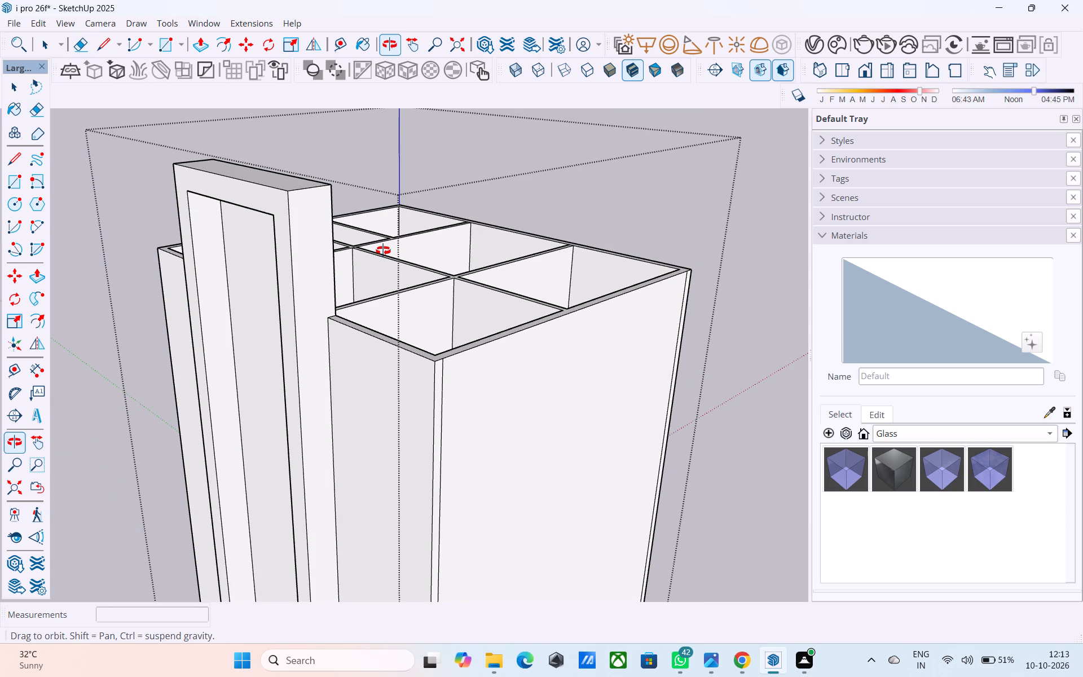
middle_drag(383, 250, 382, 250)
middle_drag(381, 250, 535, 231)
scroll(336, 263, down, 5)
middle_drag(320, 264, 415, 257)
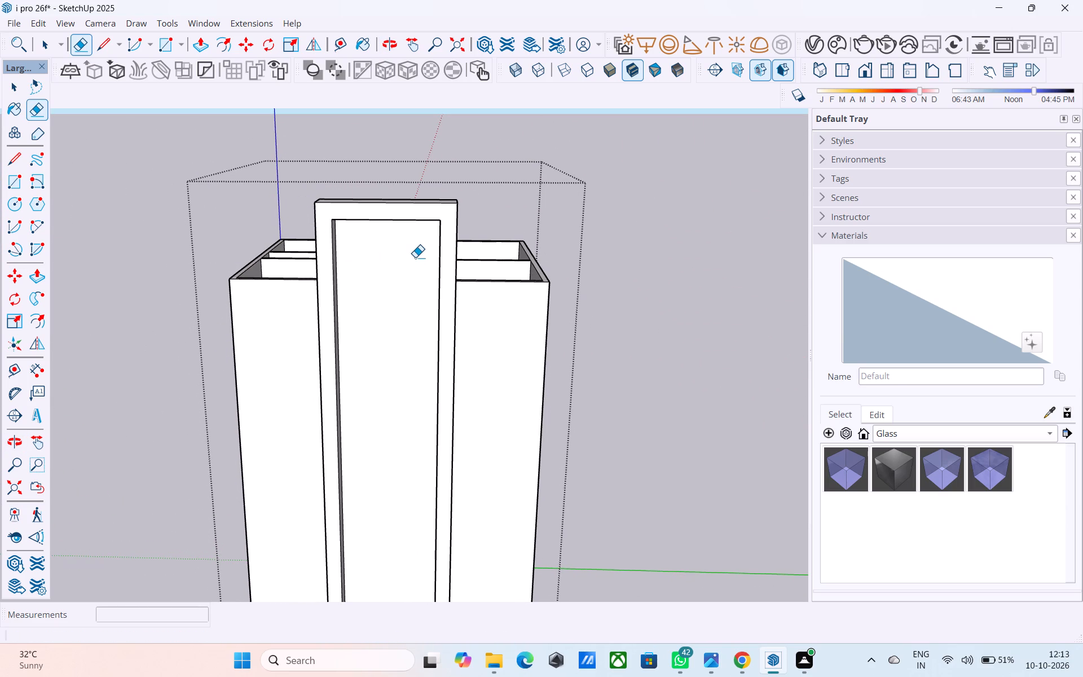
scroll(326, 247, down, 4)
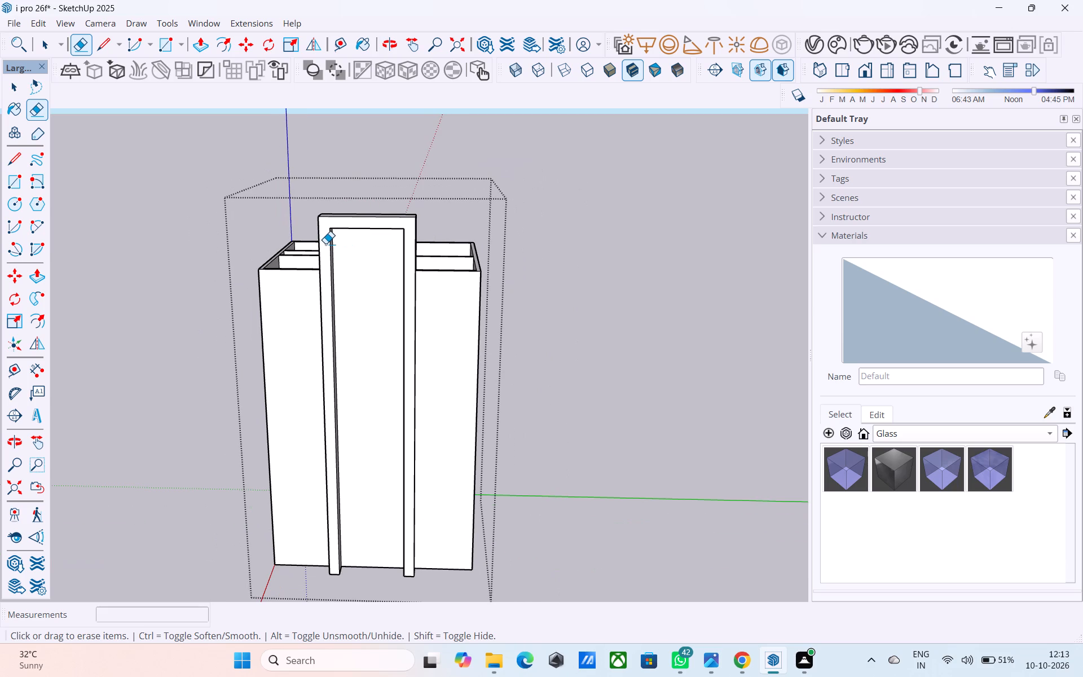
middle_drag(541, 249, 435, 240)
scroll(435, 233, up, 1)
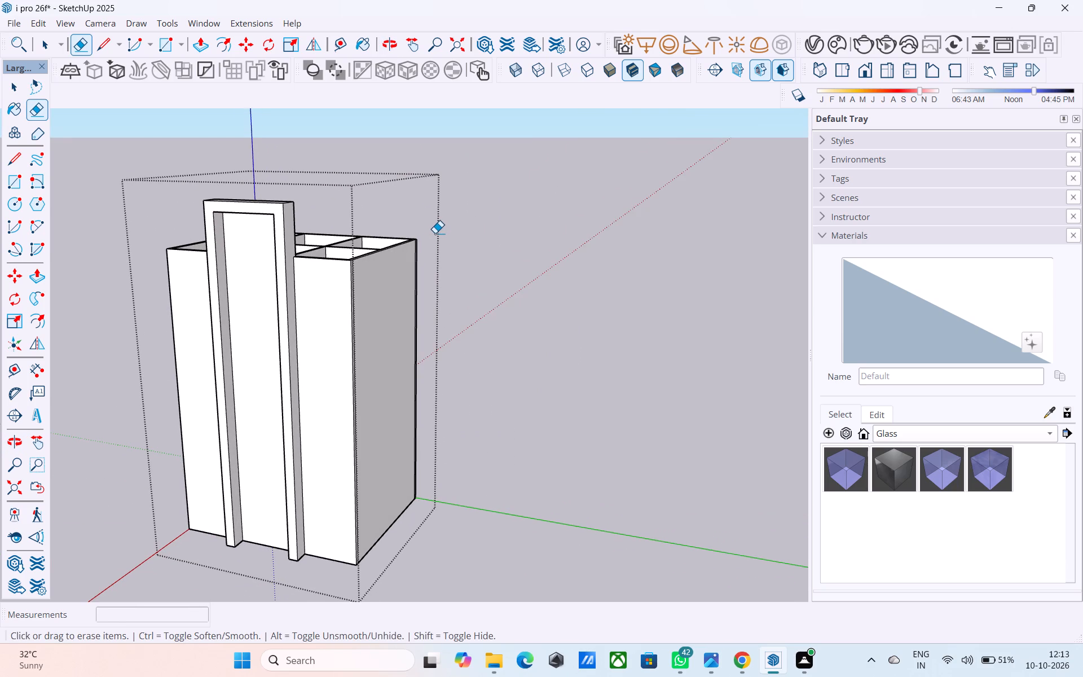
scroll(435, 233, up, 3)
scroll(435, 233, down, 5)
middle_drag(391, 231, 376, 318)
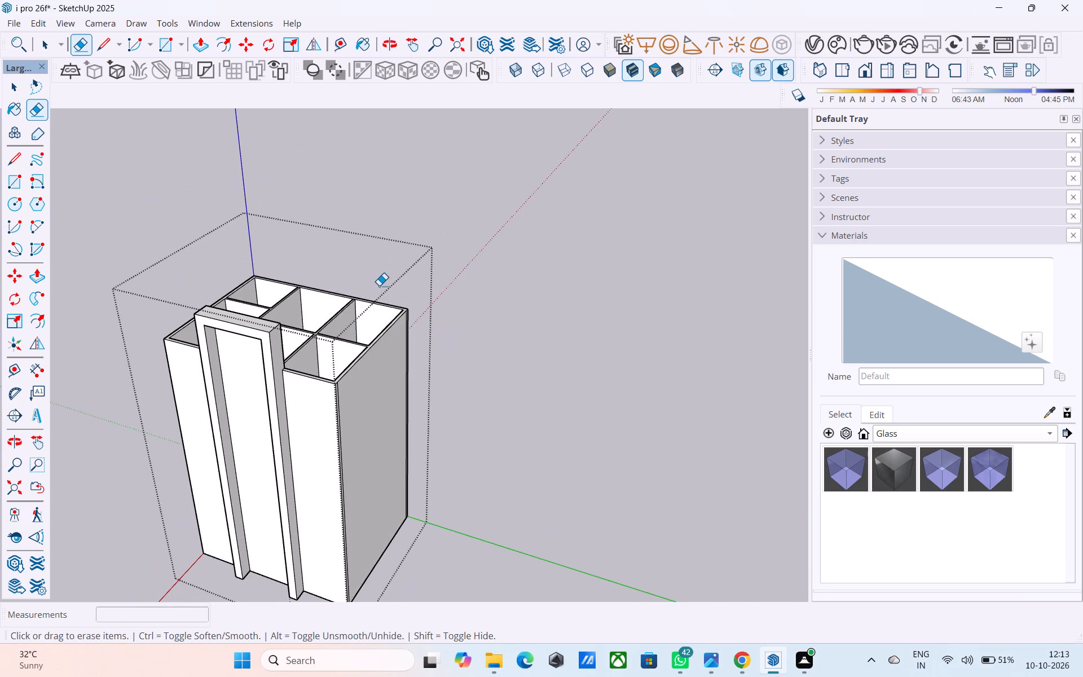
Draw split lines across the wall tops, one at the partition's rear-wall junction and a 6" one at the central wall crossing.
key(space)
scroll(325, 393, up, 7)
middle_drag(287, 358, 302, 434)
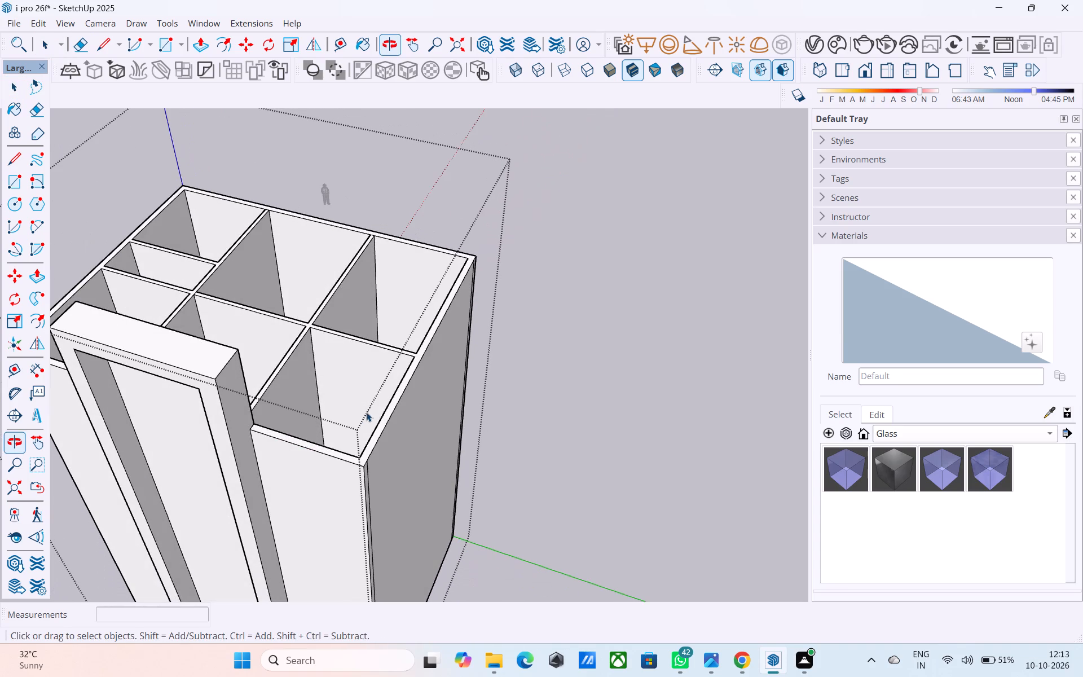
click(386, 415)
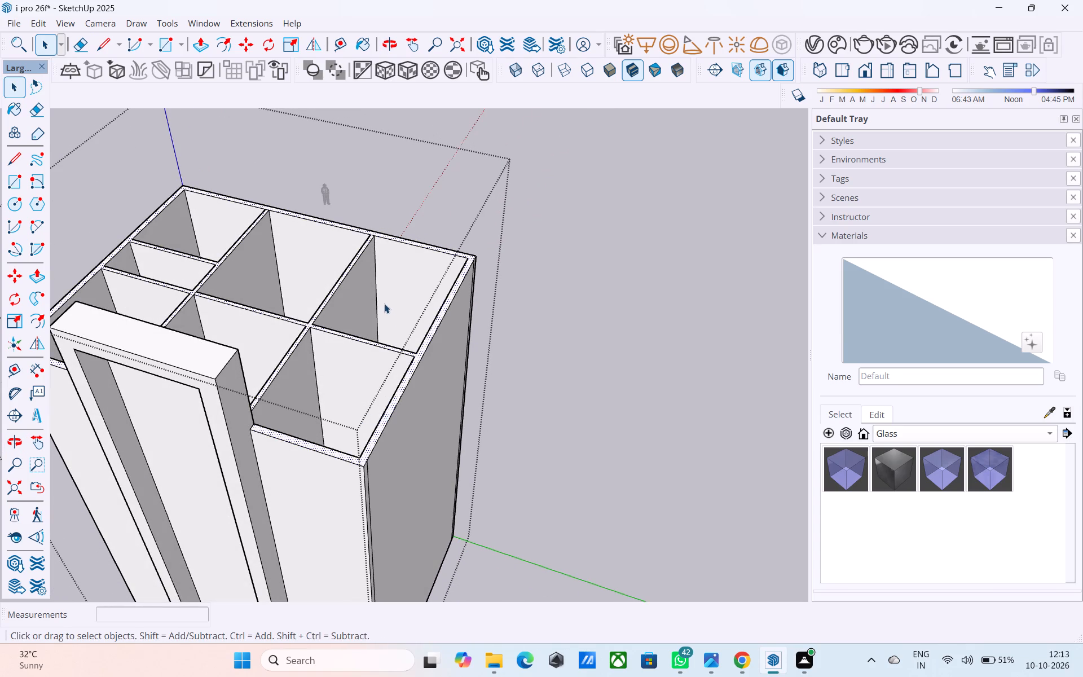
key(l)
scroll(376, 228, up, 6)
click(368, 243)
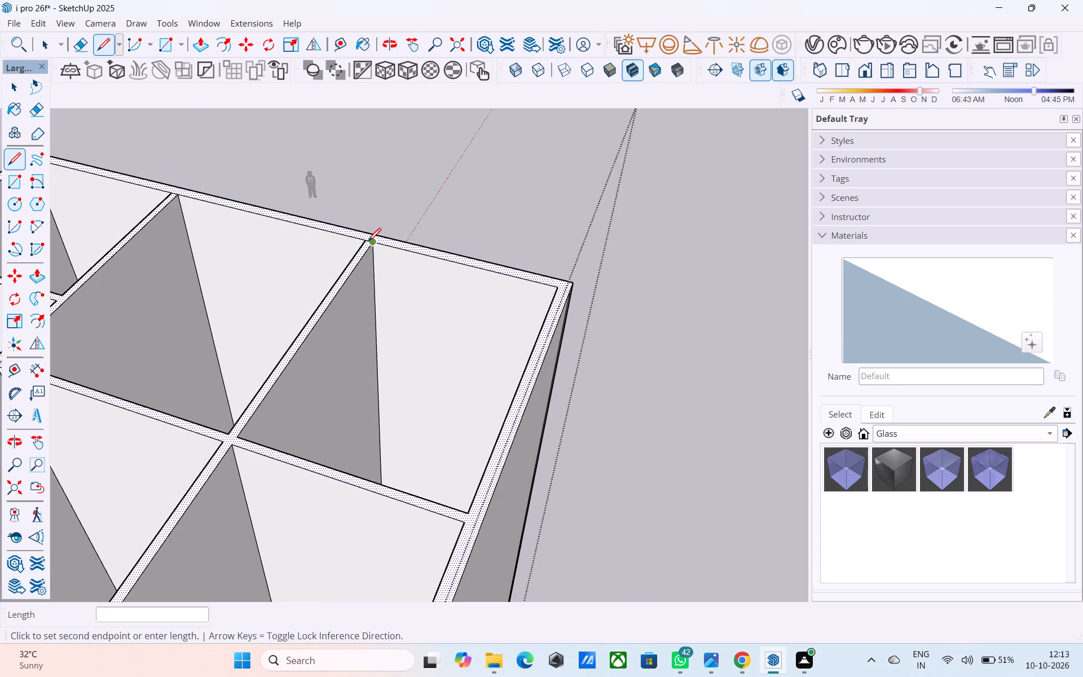
click(373, 235)
scroll(375, 232, down, 5)
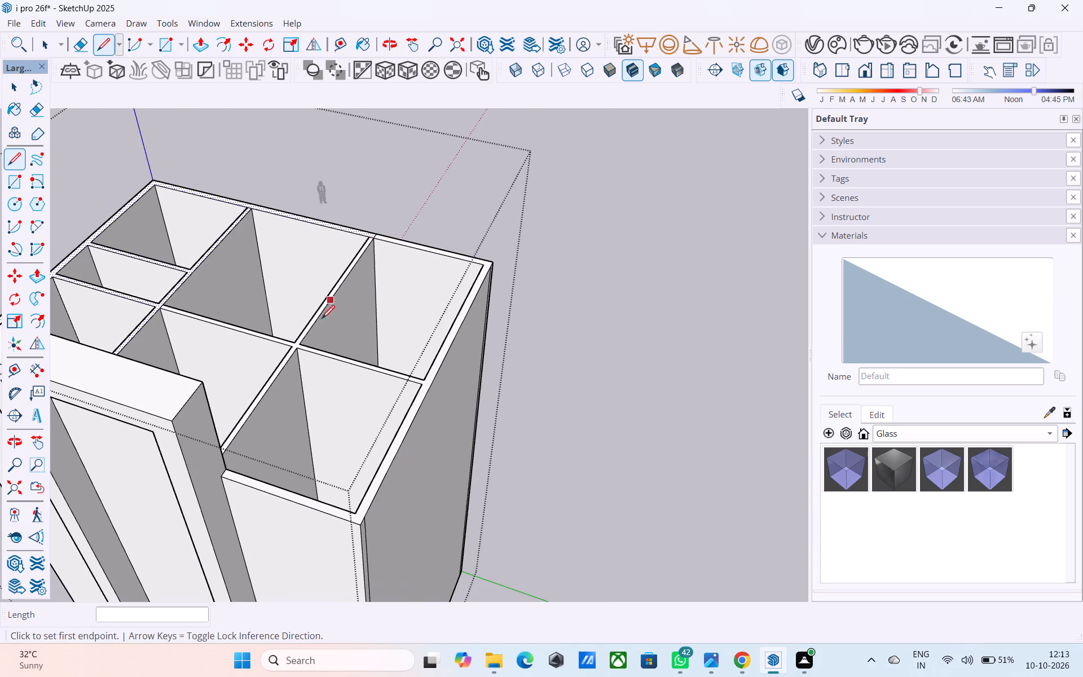
scroll(299, 350, up, 7)
click(295, 348)
click(301, 336)
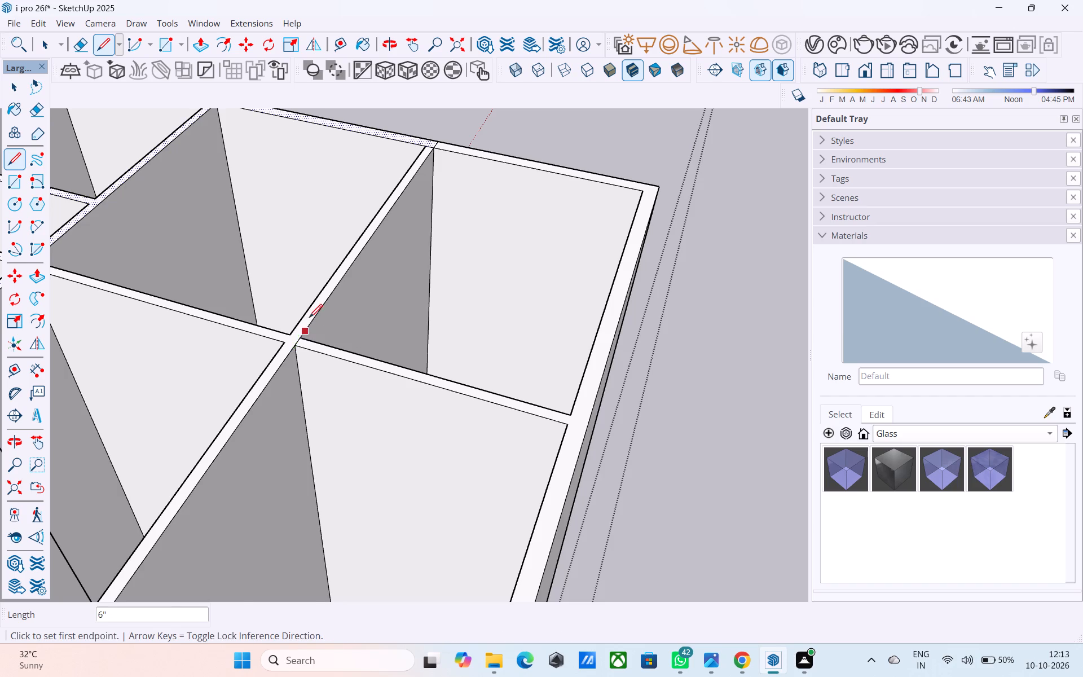
scroll(311, 316, down, 4)
Push/Pull the separated wall-top face around the two outer side rooms down 61' 6" to the ground.
key(space)
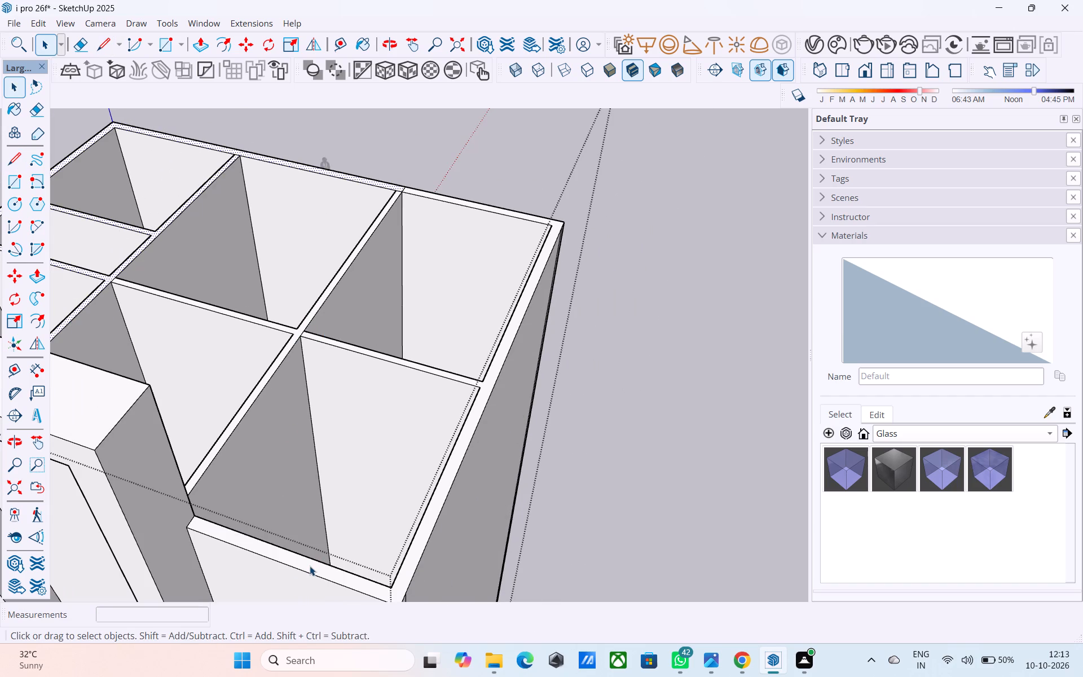
click(310, 566)
key(p)
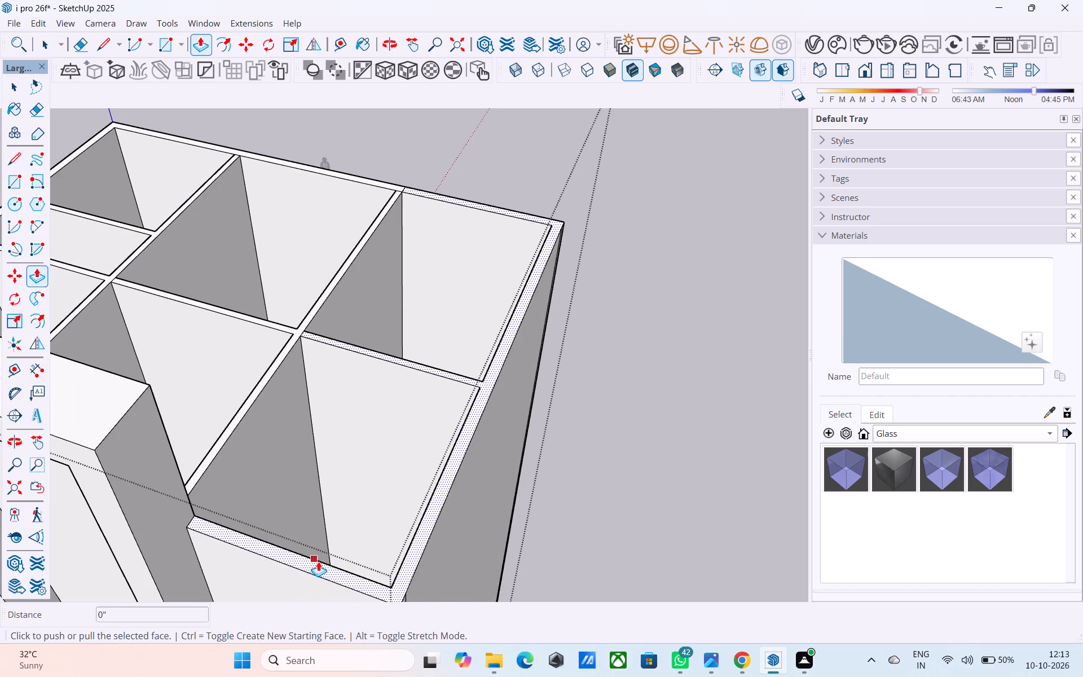
click(410, 524)
scroll(503, 540, down, 11)
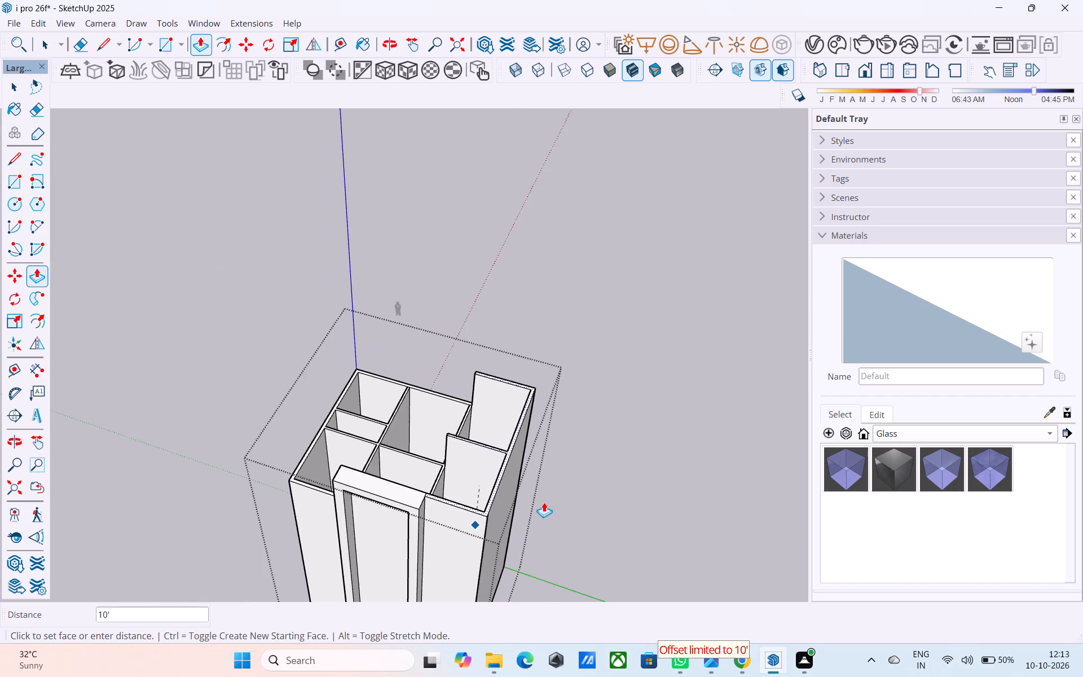
scroll(540, 499, down, 9)
scroll(476, 296, down, 2)
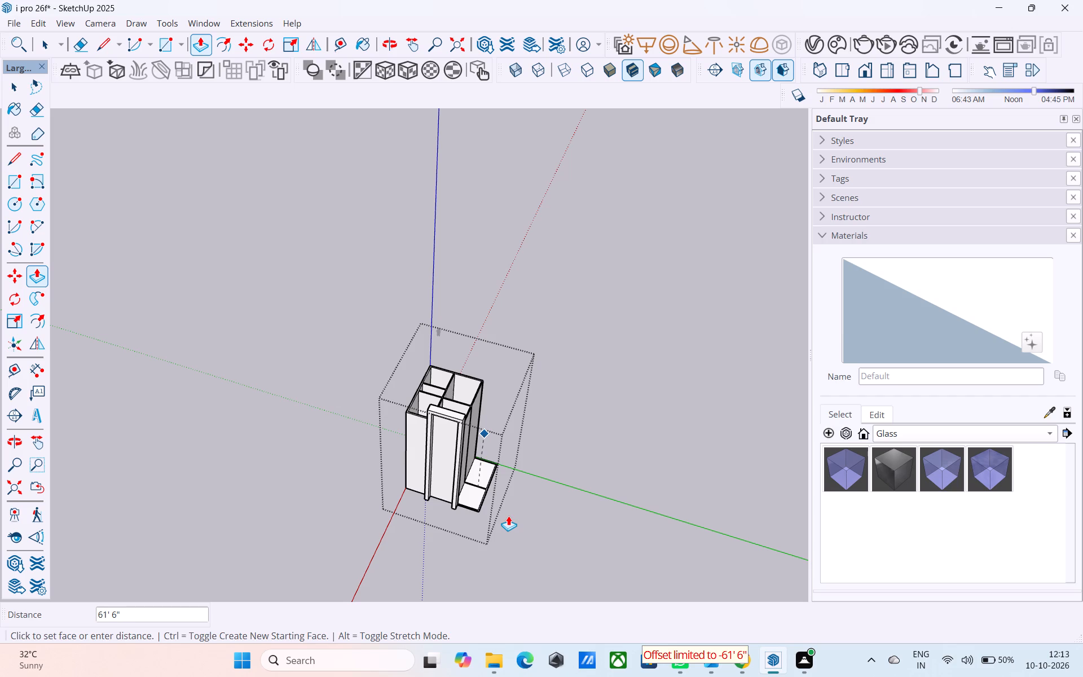
click(508, 516)
middle_drag(498, 501, 479, 488)
scroll(473, 487, up, 11)
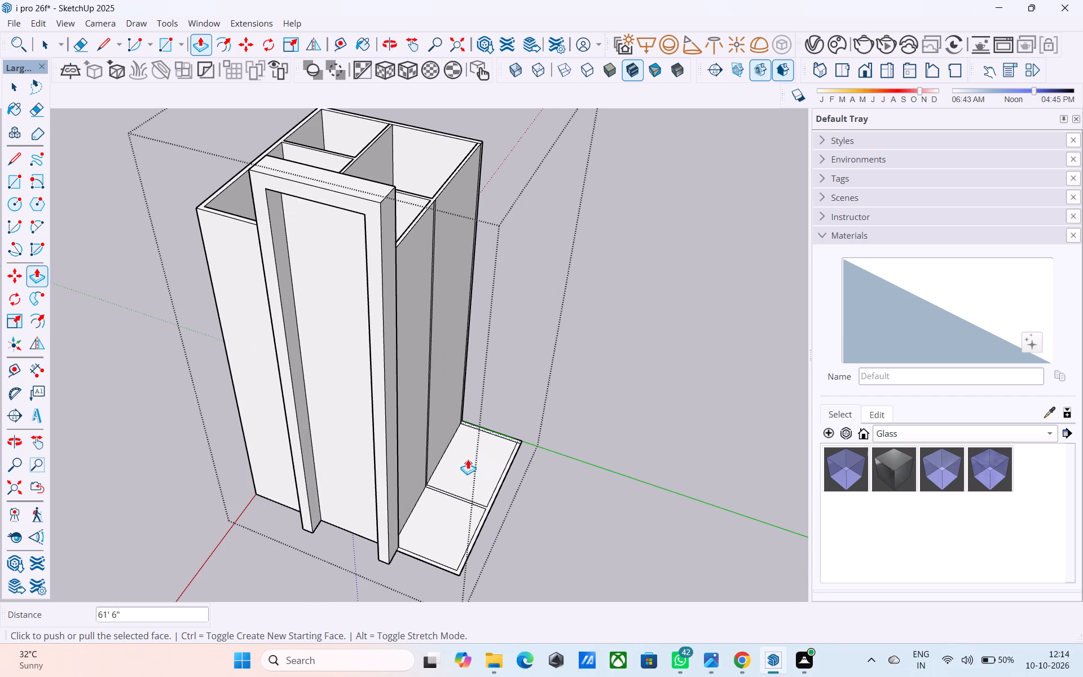
Erase all leftover floor outline edges of the removed side rooms beside the building.
key(e)
drag(496, 409, 483, 471)
drag(482, 469, 437, 537)
drag(441, 526, 417, 573)
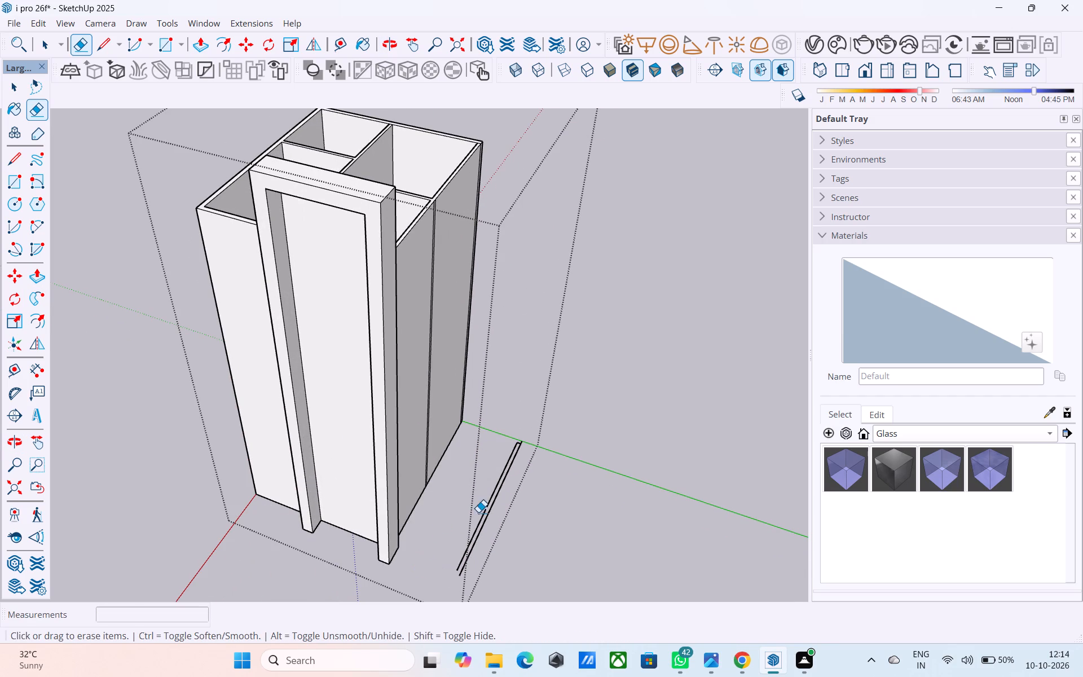
drag(484, 490, 498, 541)
drag(484, 505, 462, 547)
drag(504, 518, 488, 561)
drag(468, 531, 447, 567)
drag(491, 539, 470, 561)
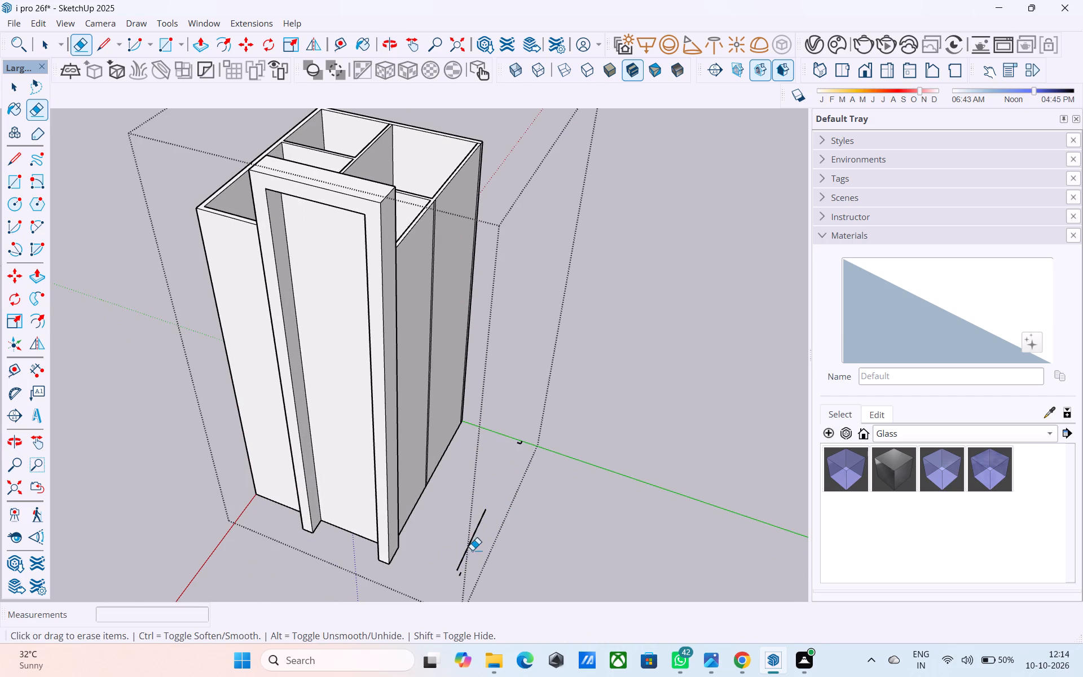
click(472, 546)
click(463, 575)
drag(525, 445, 520, 445)
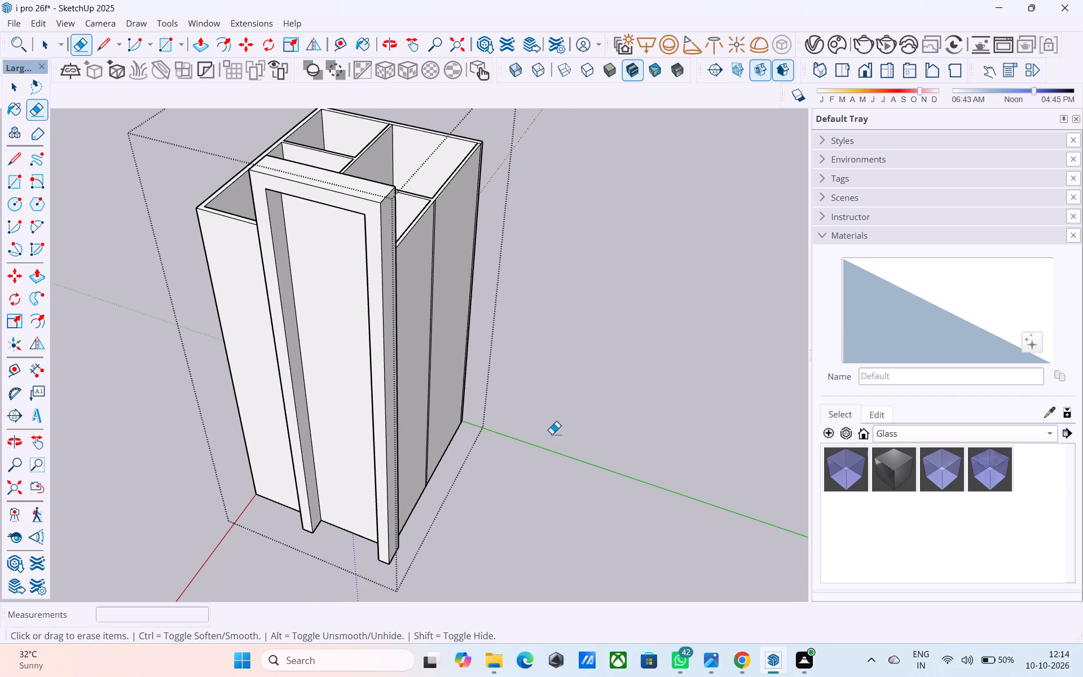
Check the cleaned side of the building and close the building group's editing.
middle_drag(536, 438, 142, 495)
scroll(495, 454, up, 1)
middle_drag(486, 452, 630, 412)
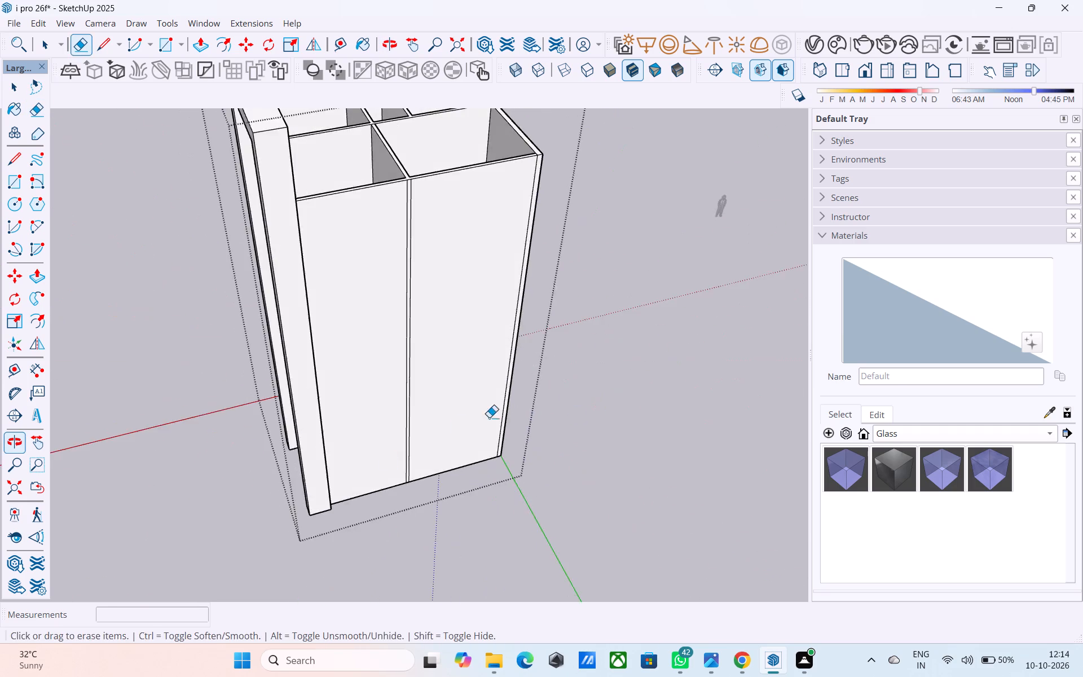
scroll(442, 439, down, 4)
middle_drag(343, 472, 589, 439)
middle_drag(417, 408, 488, 415)
scroll(469, 419, down, 2)
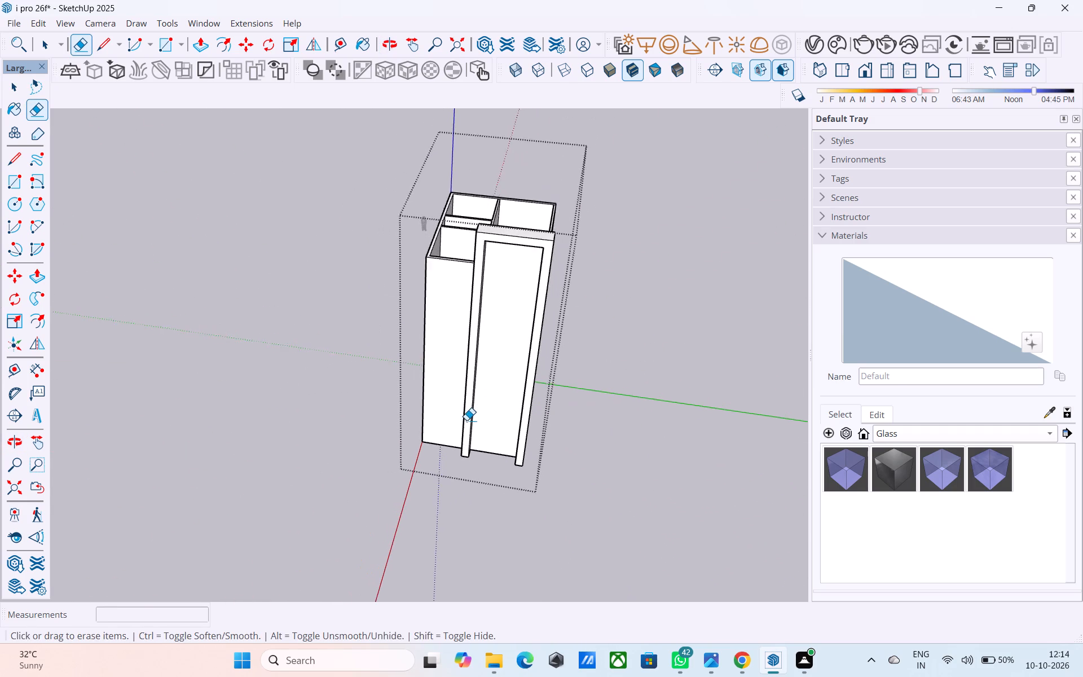
key(space)
shift+middle_drag(633, 406, 619, 418)
click(620, 418)
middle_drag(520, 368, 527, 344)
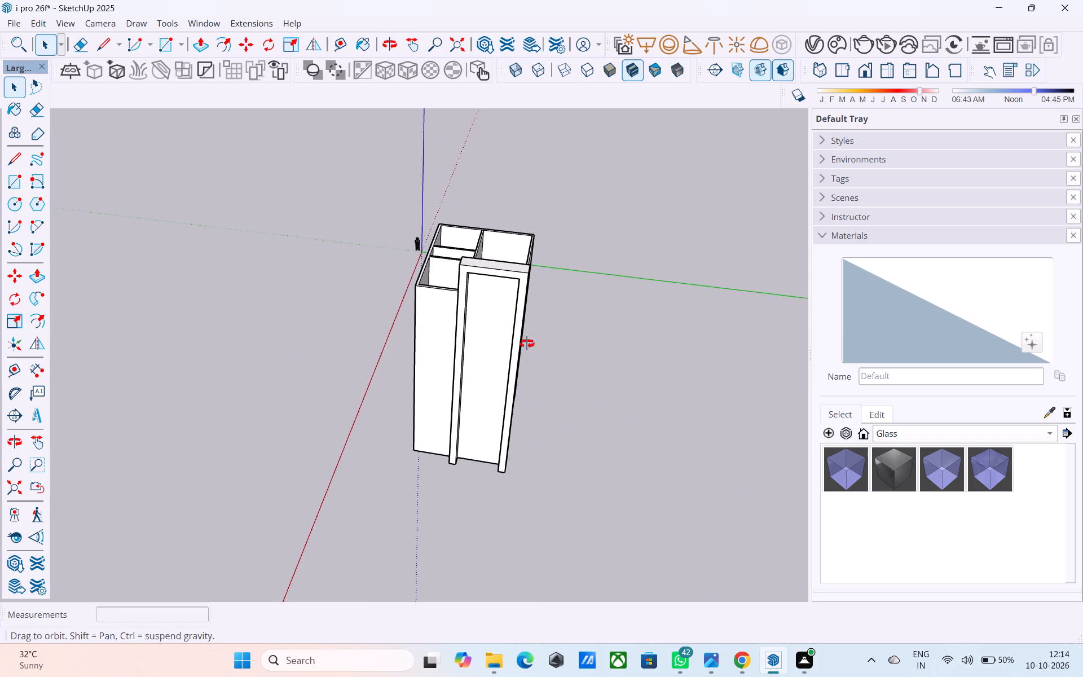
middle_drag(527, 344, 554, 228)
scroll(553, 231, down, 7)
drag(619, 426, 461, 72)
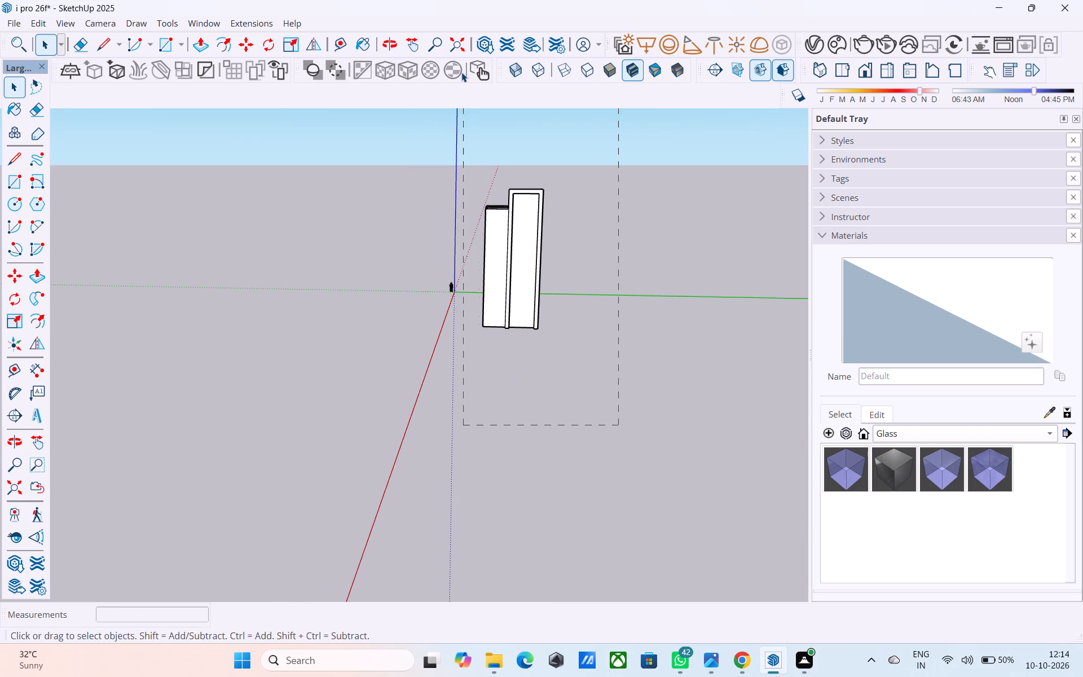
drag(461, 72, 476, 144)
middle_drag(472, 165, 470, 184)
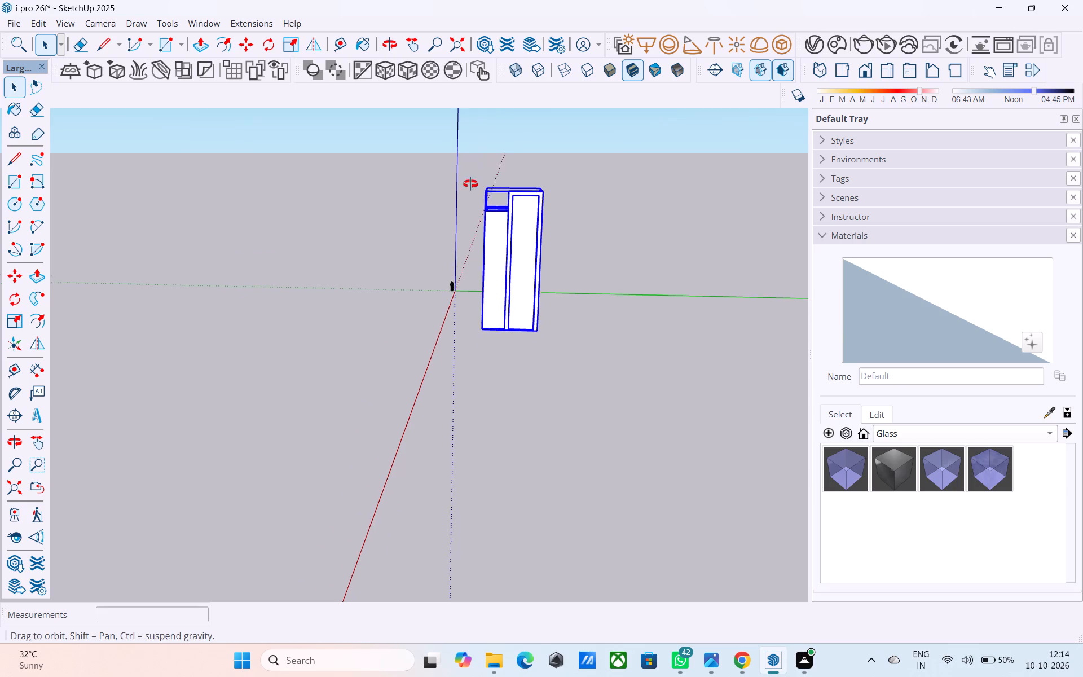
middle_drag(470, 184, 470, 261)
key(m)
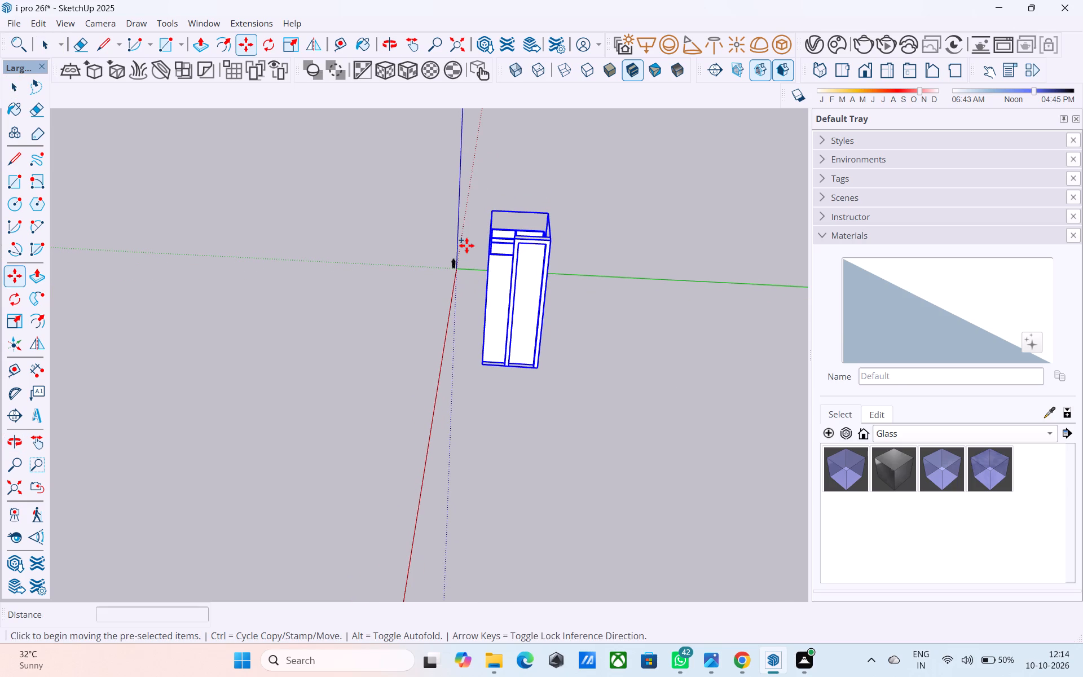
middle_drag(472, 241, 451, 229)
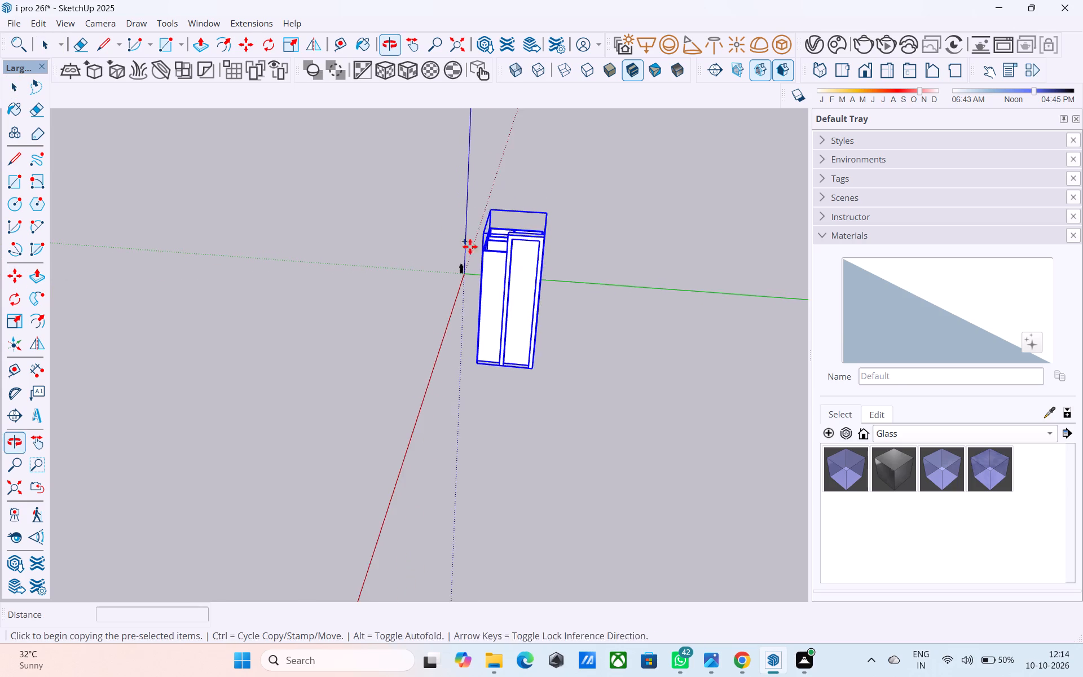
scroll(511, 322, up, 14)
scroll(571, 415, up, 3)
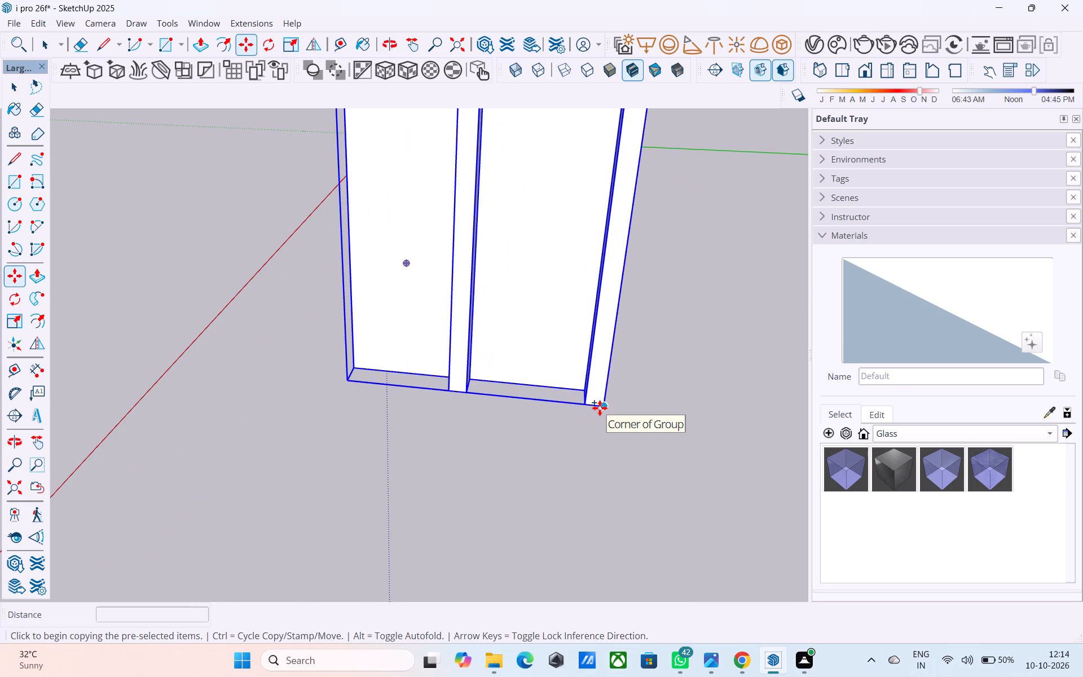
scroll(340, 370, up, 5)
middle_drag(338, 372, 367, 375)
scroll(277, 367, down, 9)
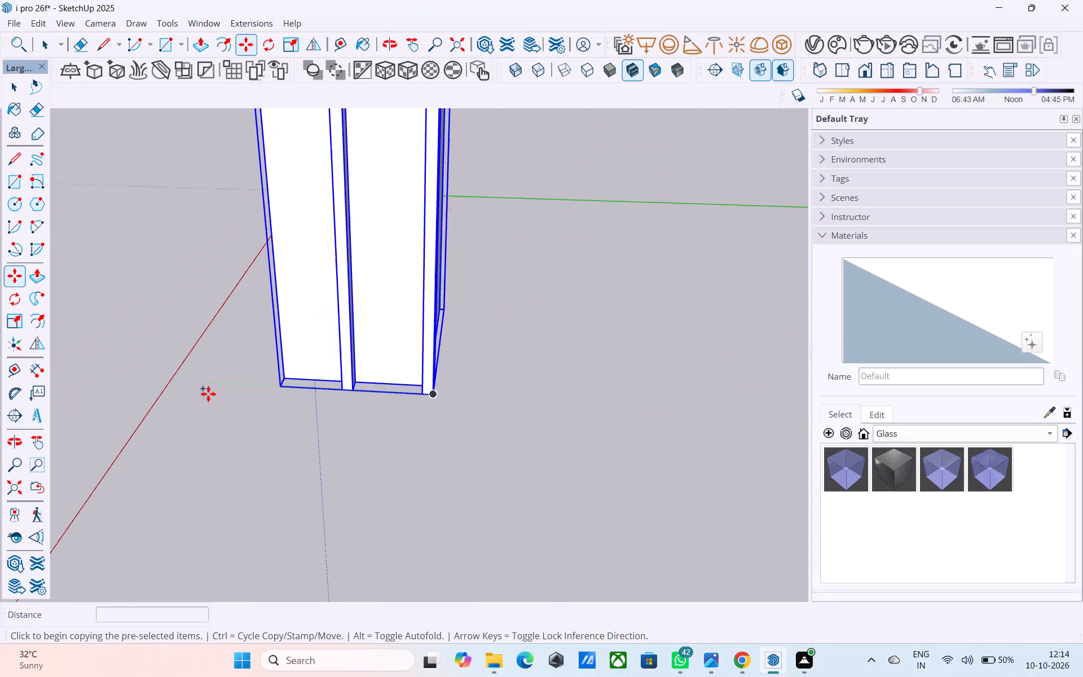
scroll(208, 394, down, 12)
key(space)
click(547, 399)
Create a mirrored copy of the building group with Flip, offsetting the green-axis mirror plane about 17' 5" beyond the front frame.
shift+middle_drag(414, 361, 416, 406)
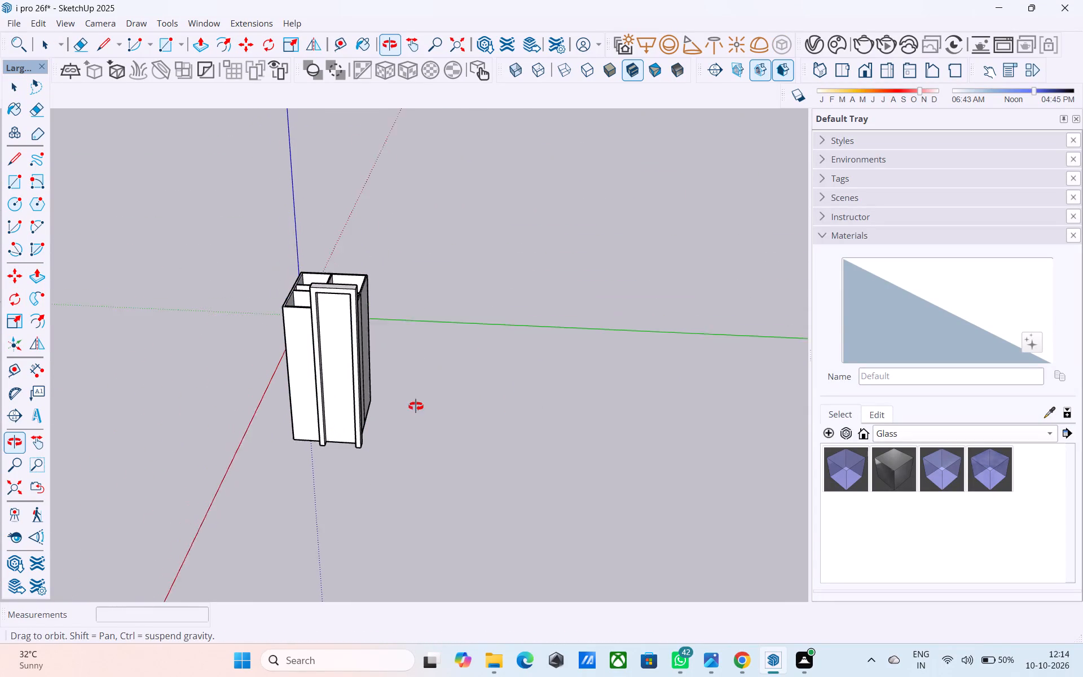
shift+middle_drag(416, 406, 429, 399)
click(338, 375)
scroll(342, 372, up, 4)
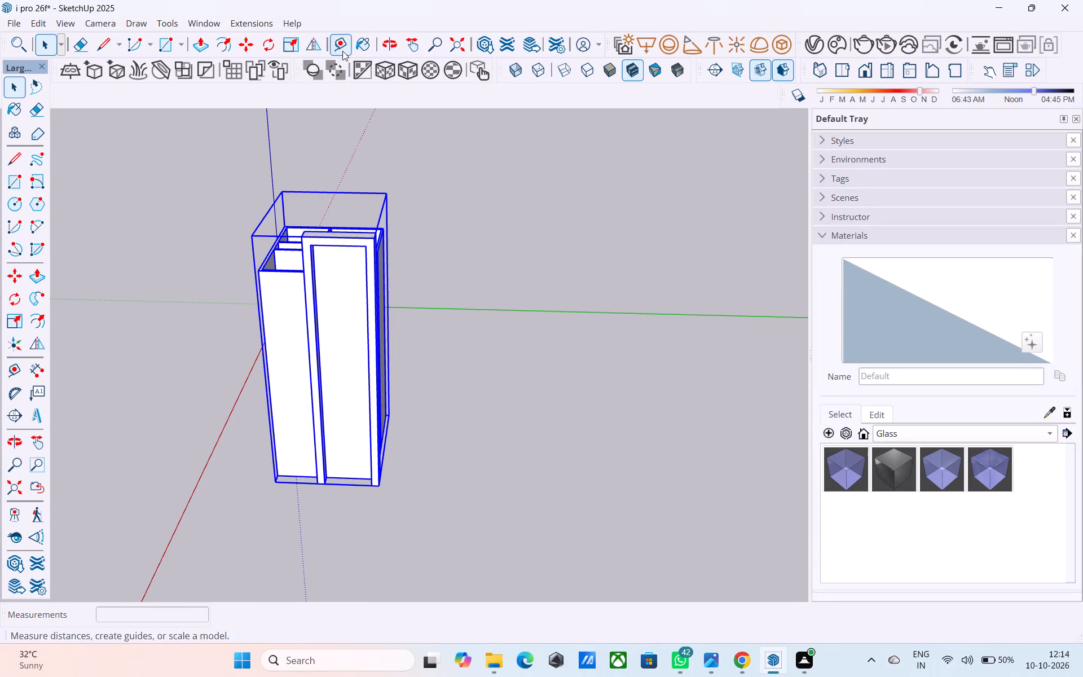
click(311, 49)
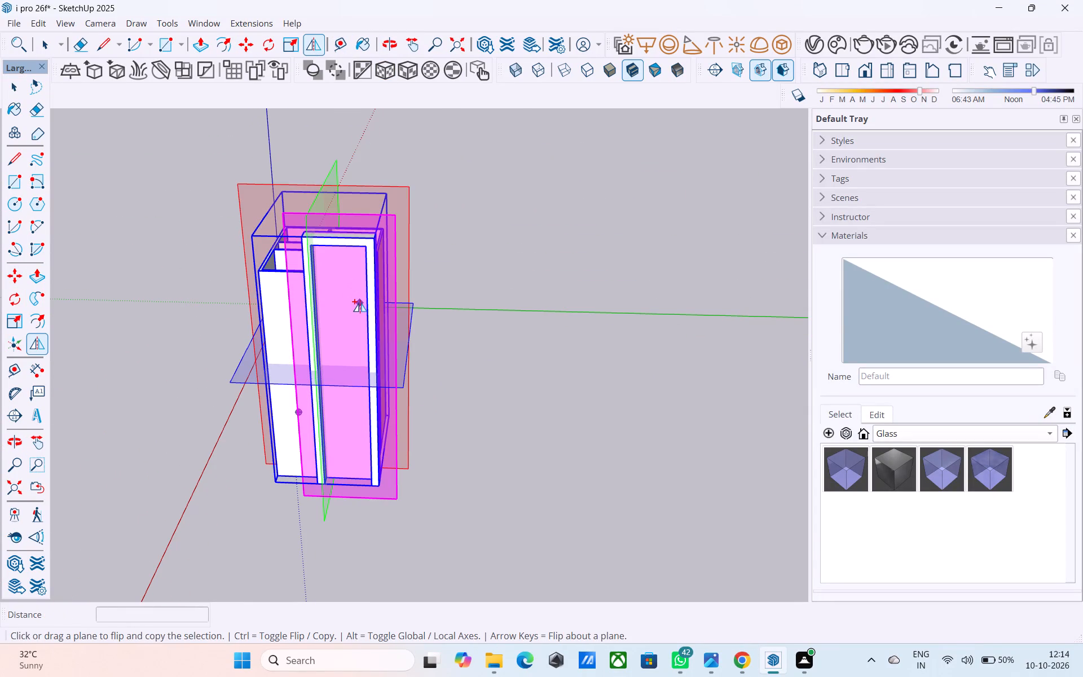
middle_drag(359, 304, 368, 303)
scroll(399, 490, up, 4)
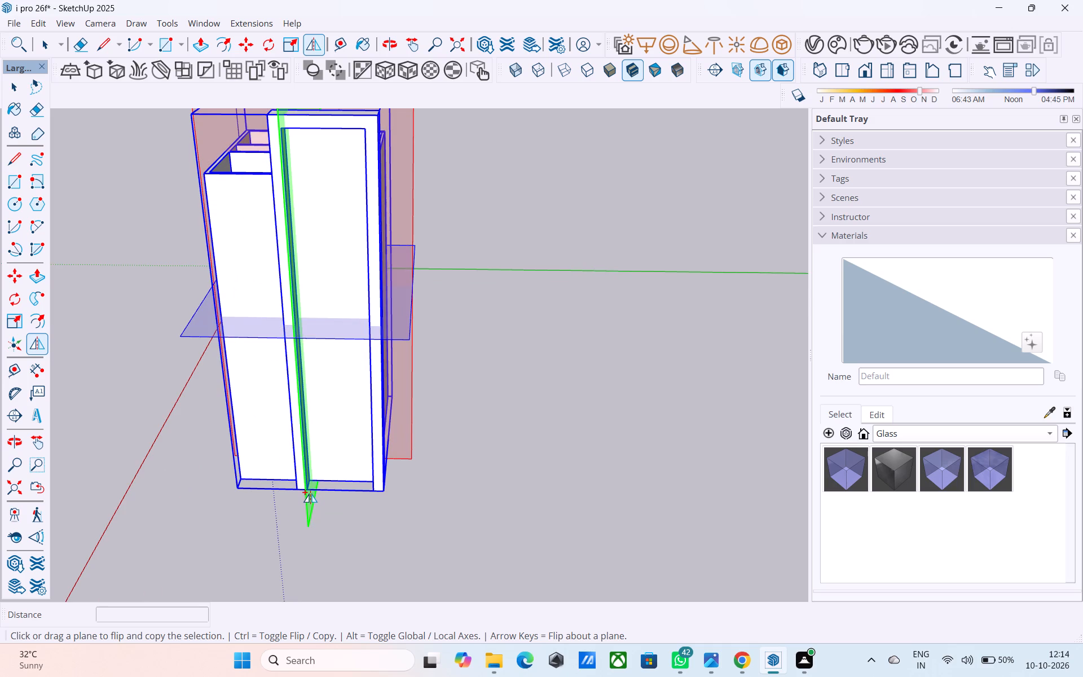
middle_drag(309, 493, 359, 494)
scroll(359, 494, up, 4)
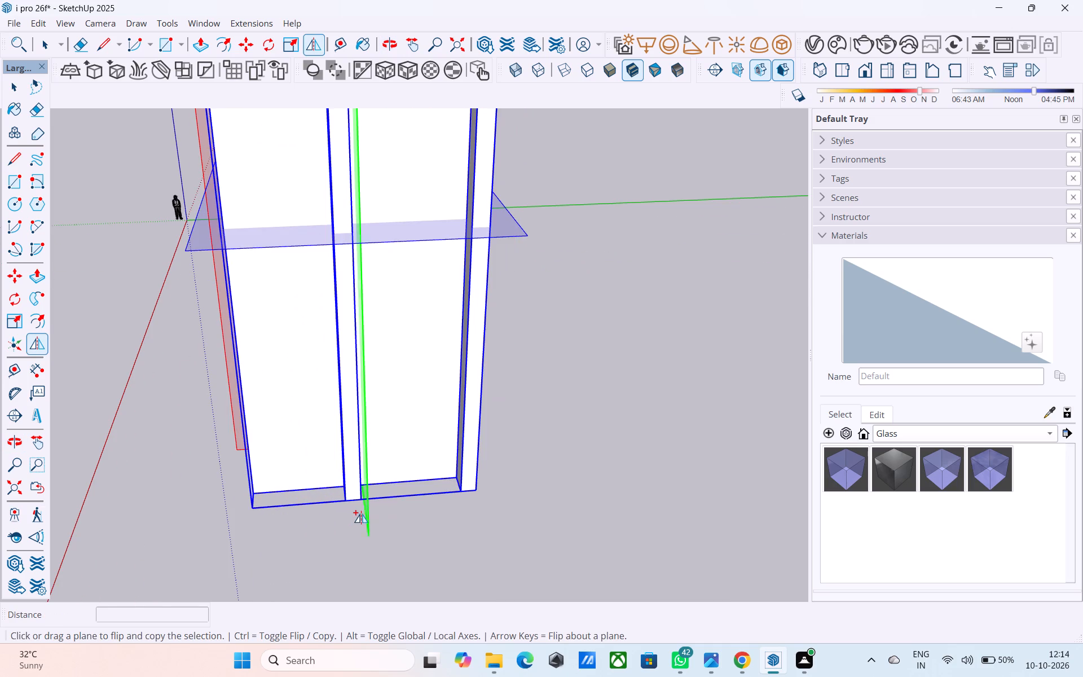
drag(368, 501, 493, 499)
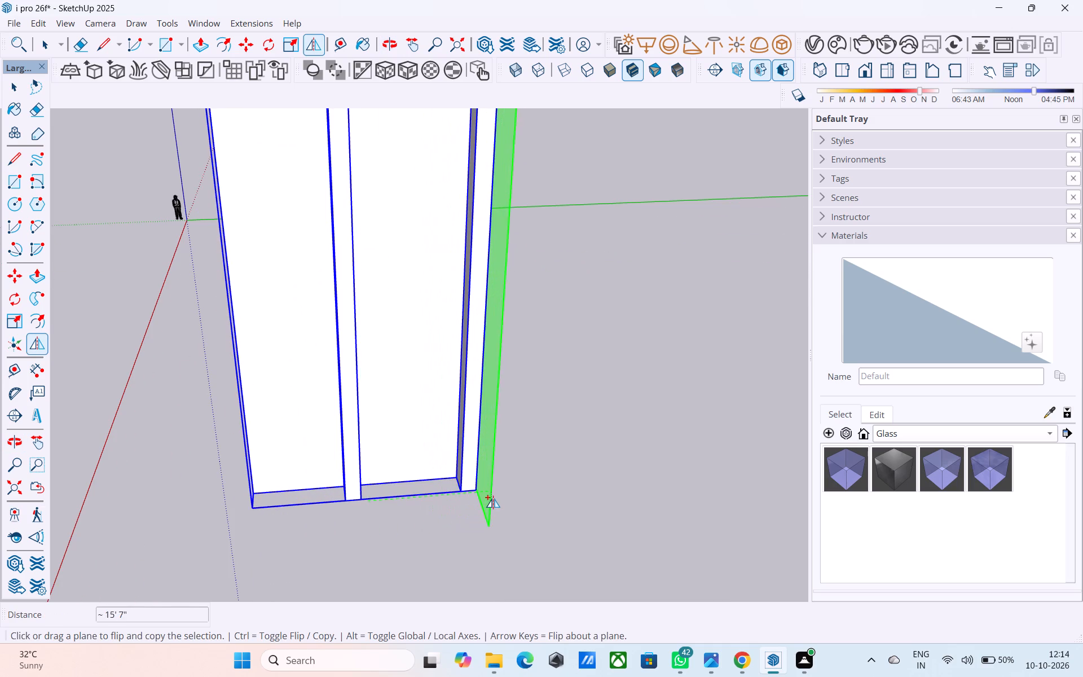
drag(493, 499, 507, 494)
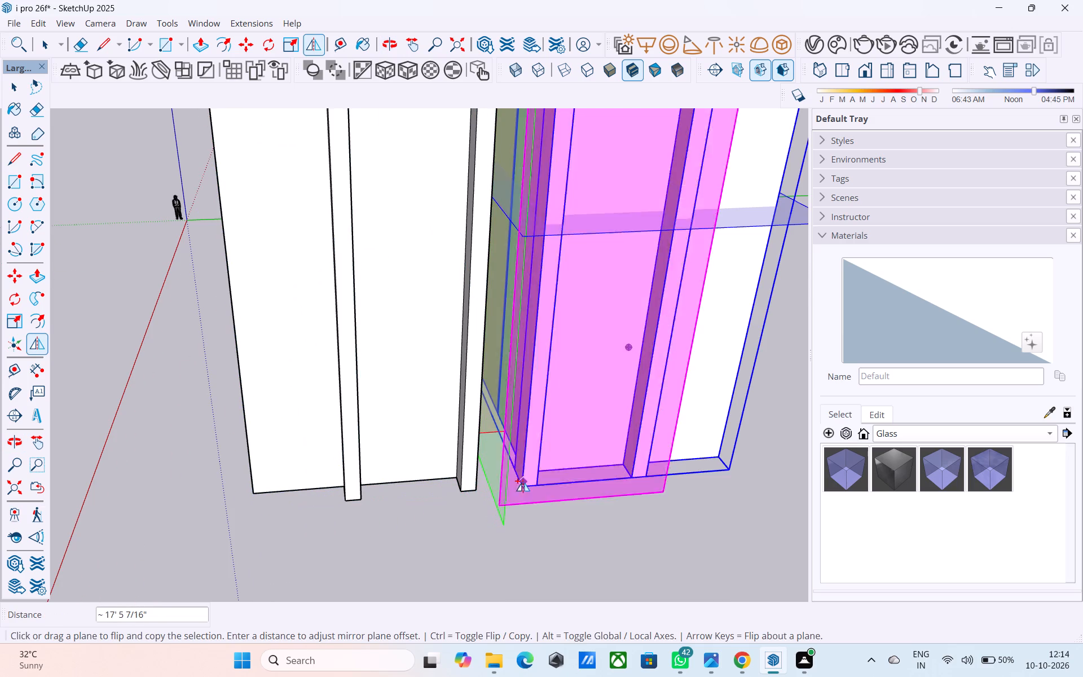
middle_drag(478, 499, 408, 509)
scroll(407, 507, down, 4)
key(space)
scroll(410, 496, down, 4)
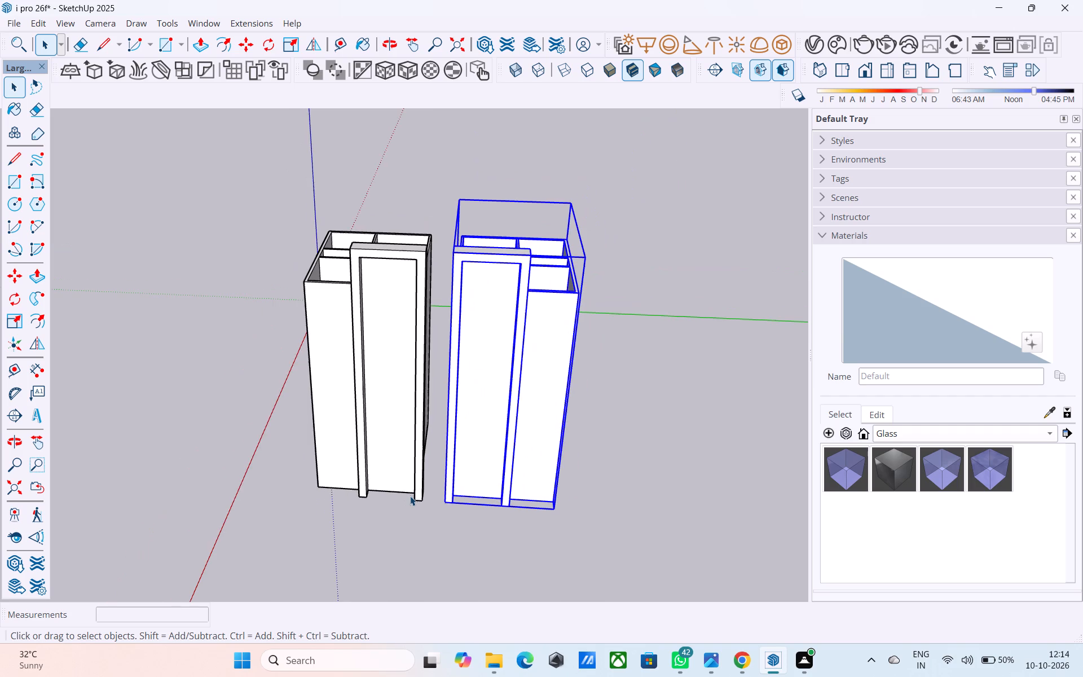
Draw a 1' line along the green axis from the original front frame's bottom outer corner toward the mirrored copy.
shift+middle_drag(445, 449, 424, 477)
scroll(420, 491, up, 5)
middle_drag(416, 522, 370, 537)
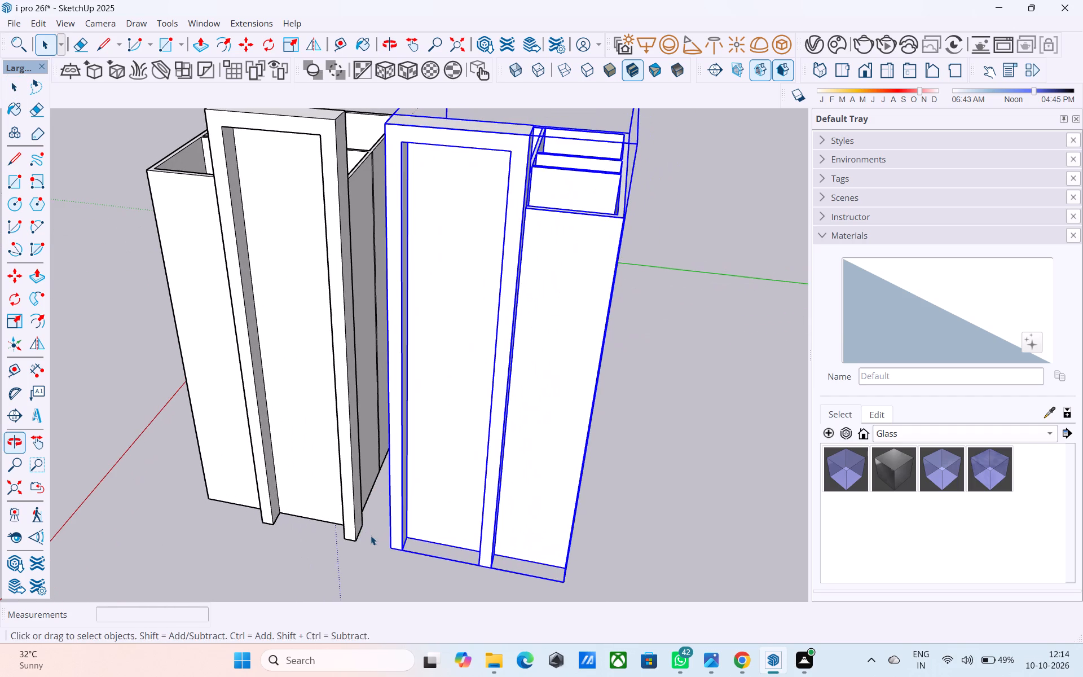
key(l)
scroll(368, 530, up, 5)
click(350, 547)
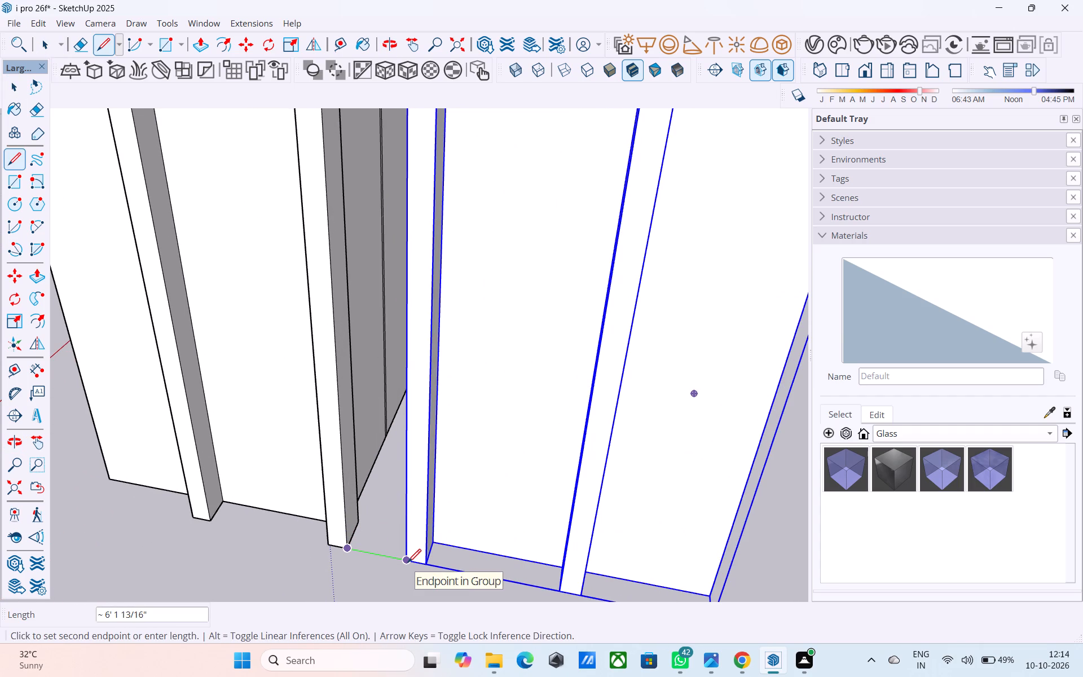
scroll(408, 562, up, 1)
middle_drag(408, 562, 530, 535)
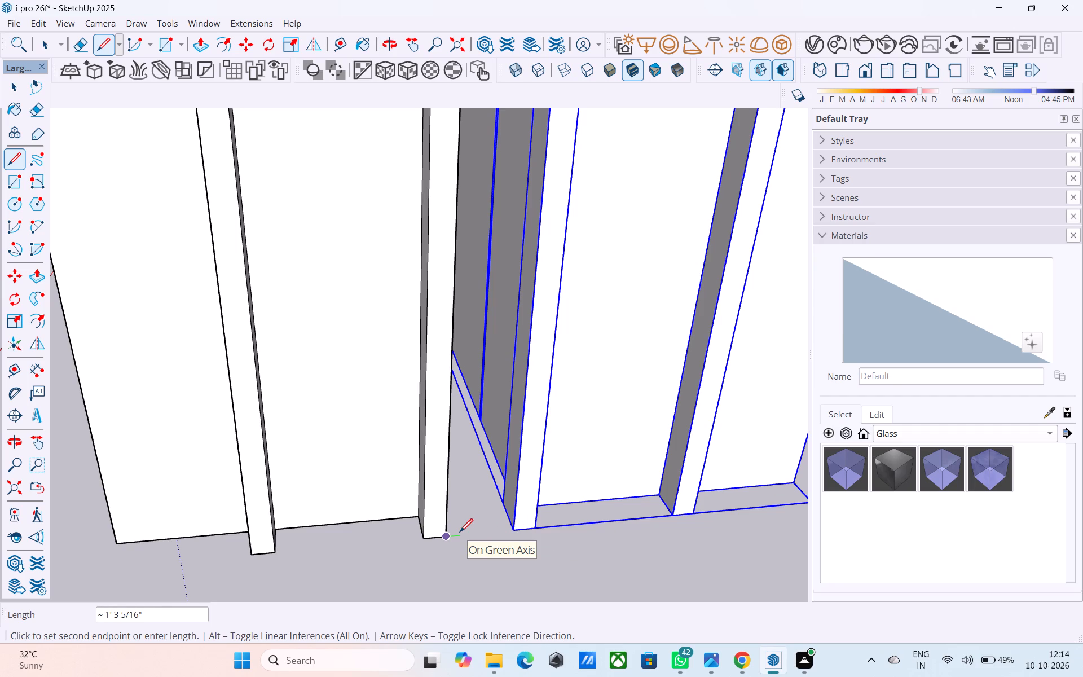
text(1')
key(Return)
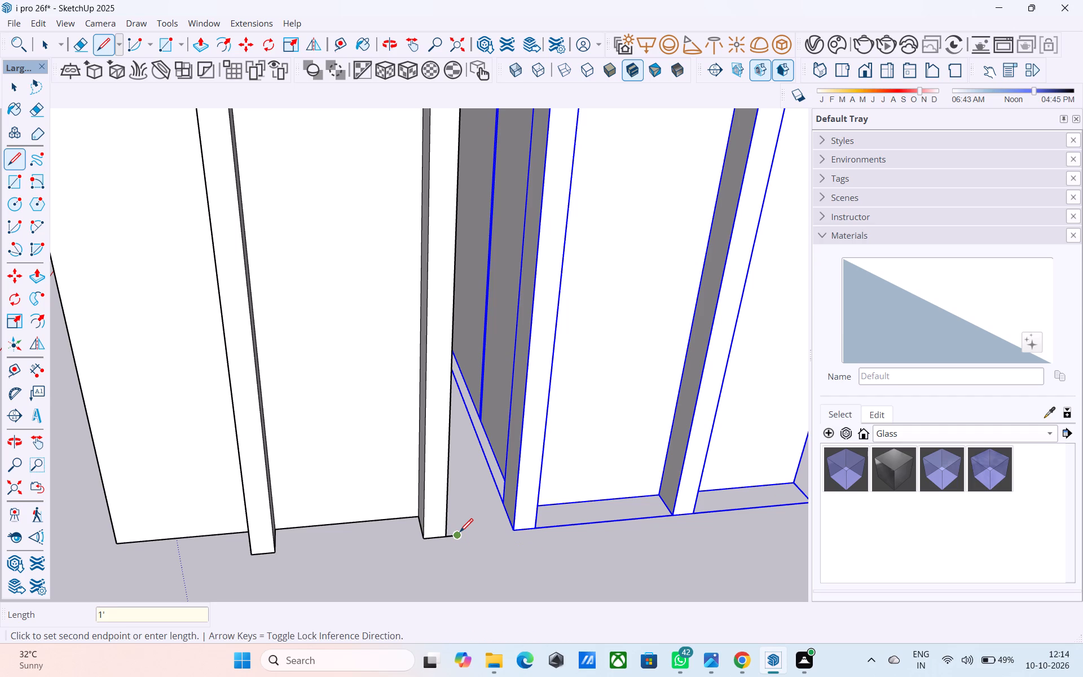
Set the line's length to 2'.
text(2')
key(Return)
Move the mirrored building copy by its front frame's bottom corner onto the free end of the 2' line.
key(space)
click(525, 513)
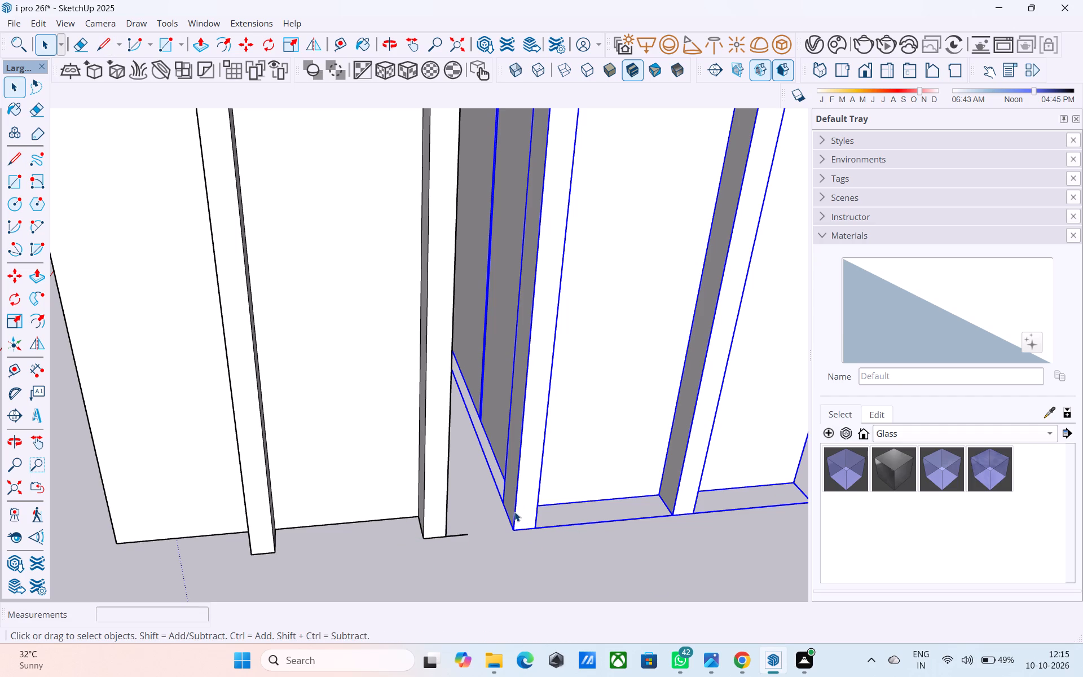
key(m)
scroll(513, 523, up, 4)
drag(514, 529, 505, 531)
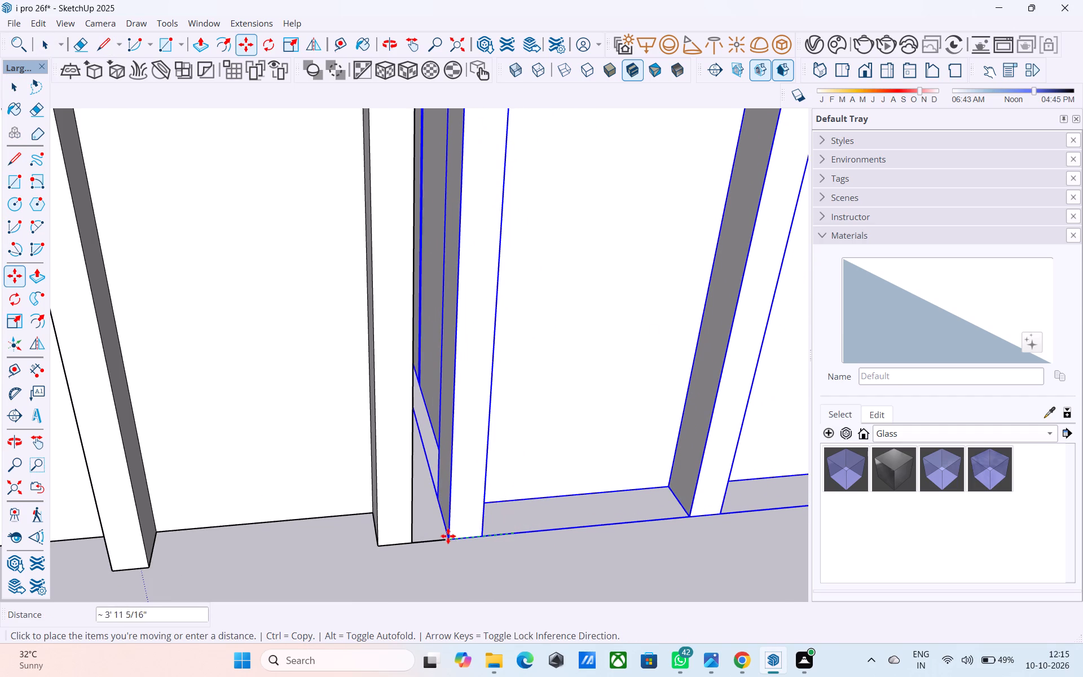
click(444, 537)
scroll(295, 571, down, 16)
middle_drag(429, 521, 433, 509)
key(space)
click(589, 481)
Examine the spaced building pair from the front, above and the outer side.
middle_drag(531, 463, 458, 291)
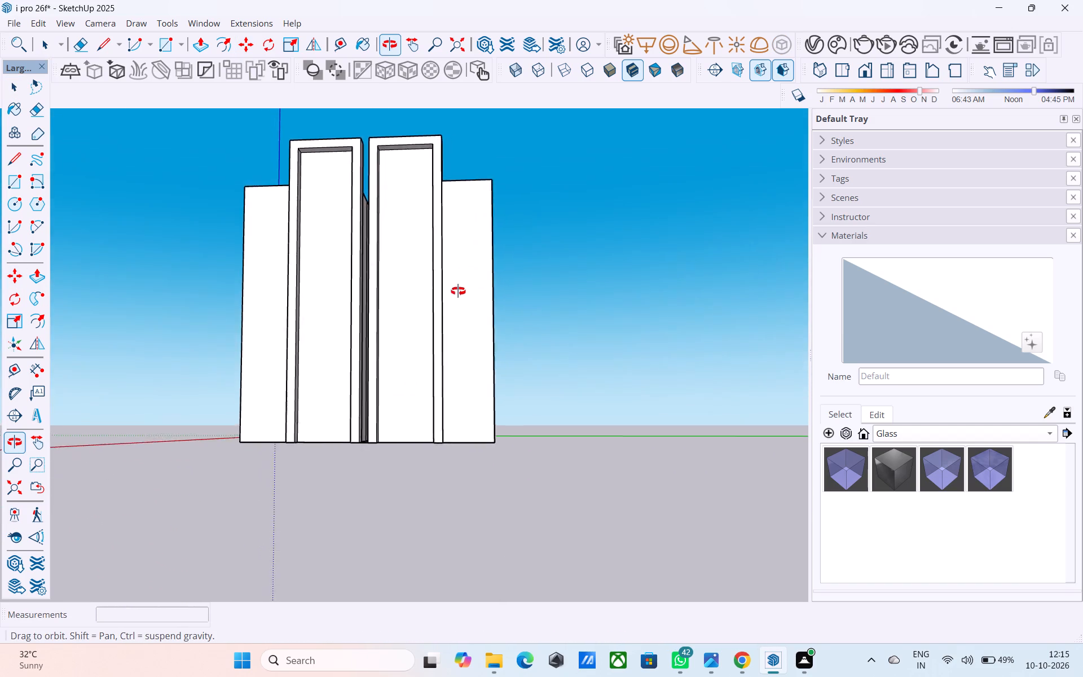
middle_drag(458, 291, 490, 303)
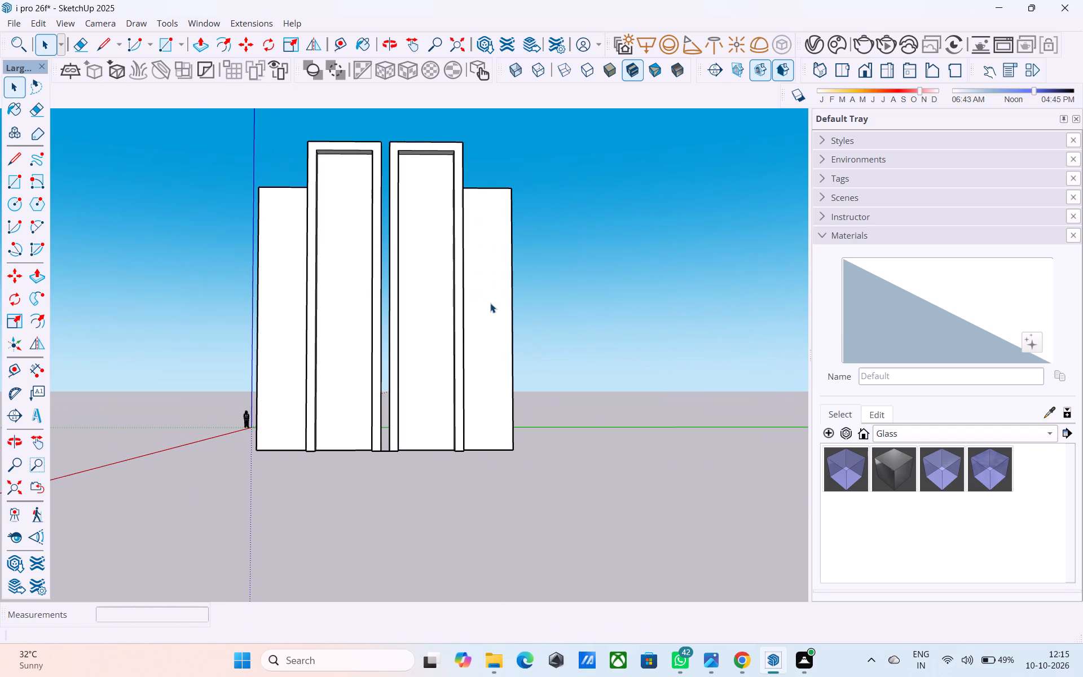
middle_drag(399, 324, 443, 421)
middle_drag(386, 312, 357, 497)
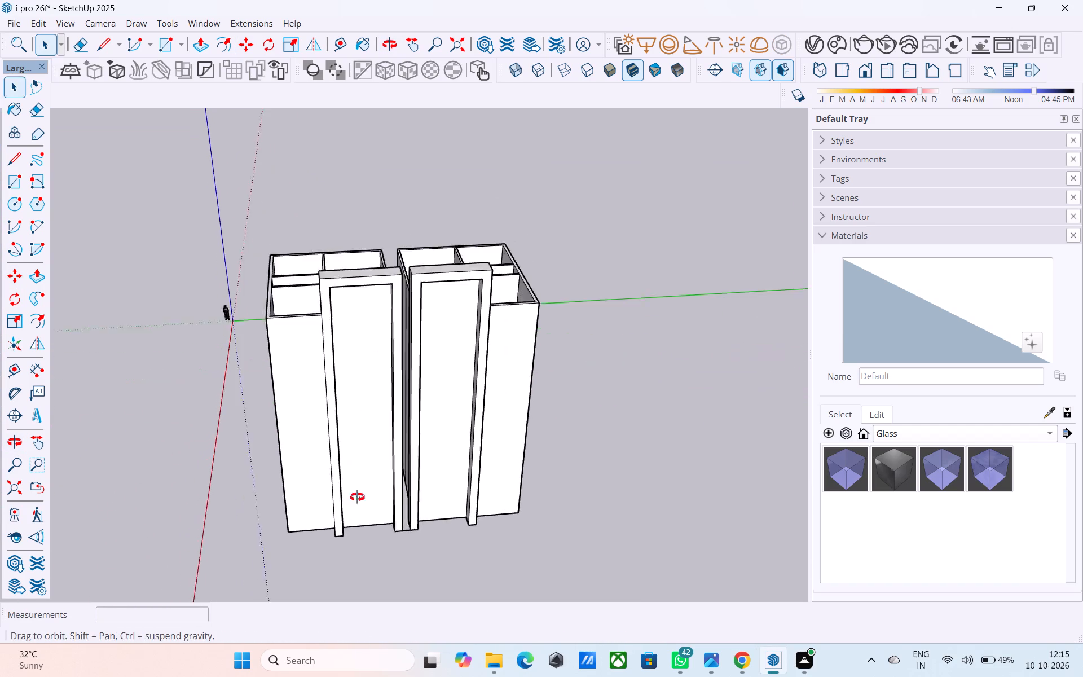
middle_drag(357, 497, 358, 504)
middle_drag(373, 362, 770, 278)
middle_drag(667, 287, 368, 254)
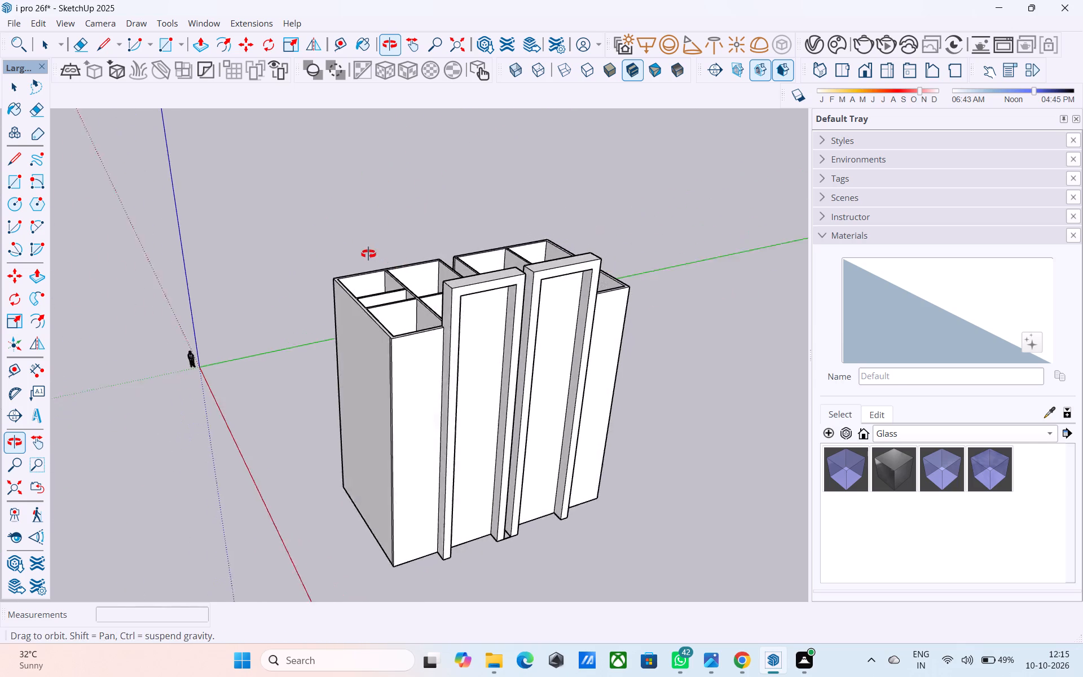
middle_drag(368, 254, 359, 254)
middle_drag(474, 344, 385, 222)
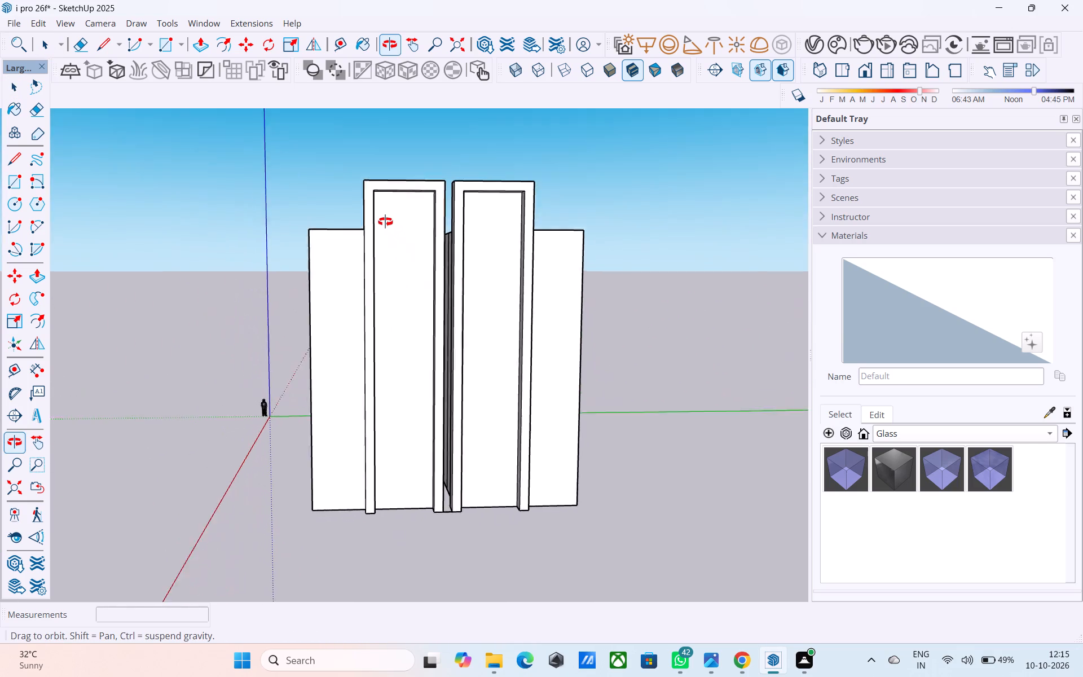
middle_drag(385, 222, 379, 209)
middle_drag(382, 217, 490, 253)
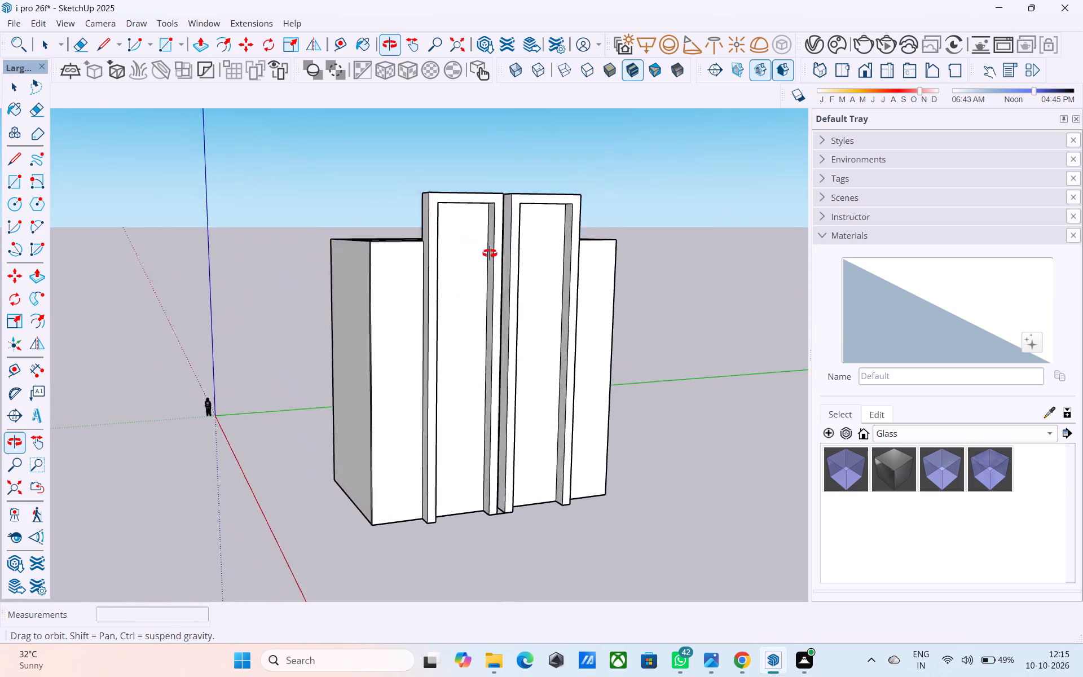
middle_drag(490, 253, 786, 369)
scroll(503, 316, up, 4)
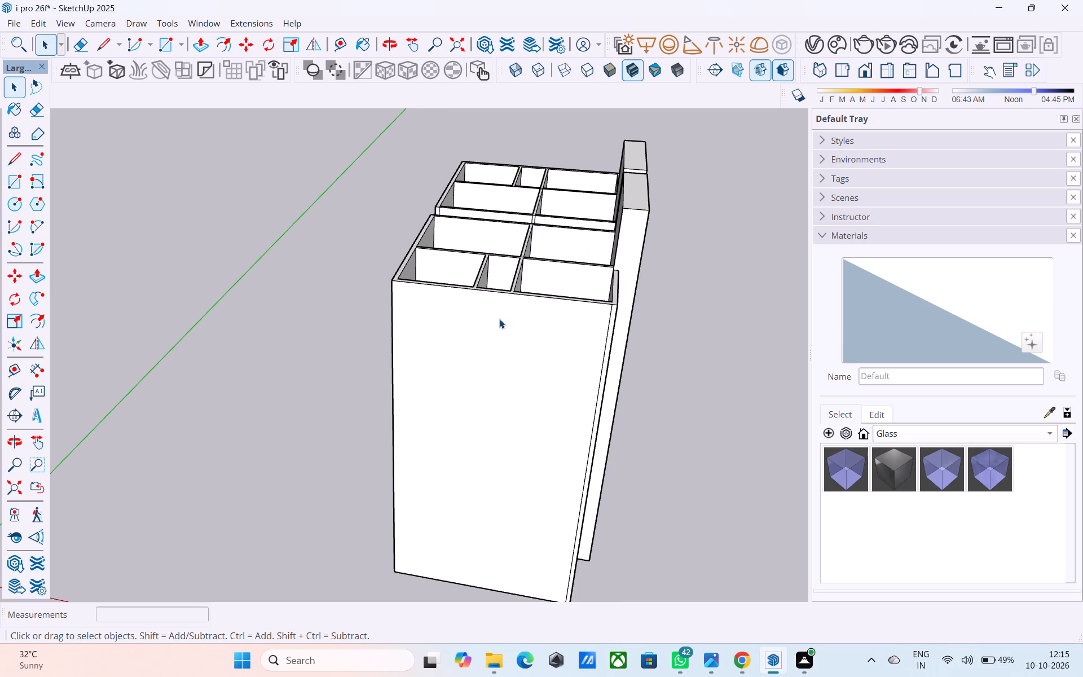
Save the model.
key(ctrl+s)
In the original building group, draw four 9" lines across the outer side wall's top, extending both partitions' edges to the outer face.
text(l)
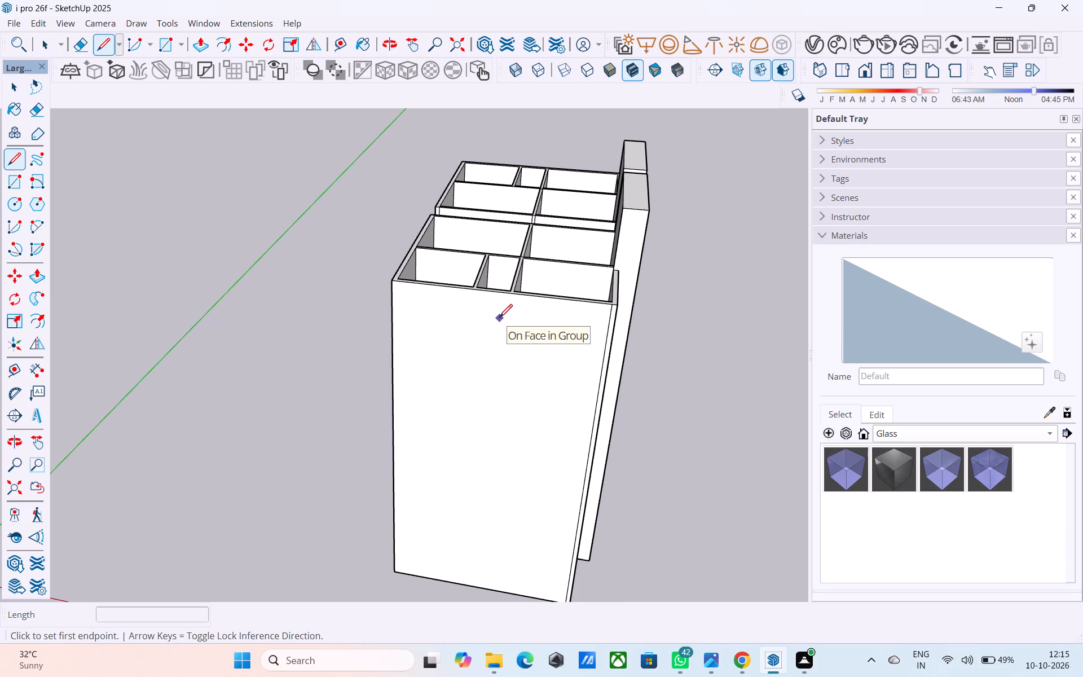
key(space)
double_click(495, 319)
middle_drag(543, 252, 523, 373)
key(l)
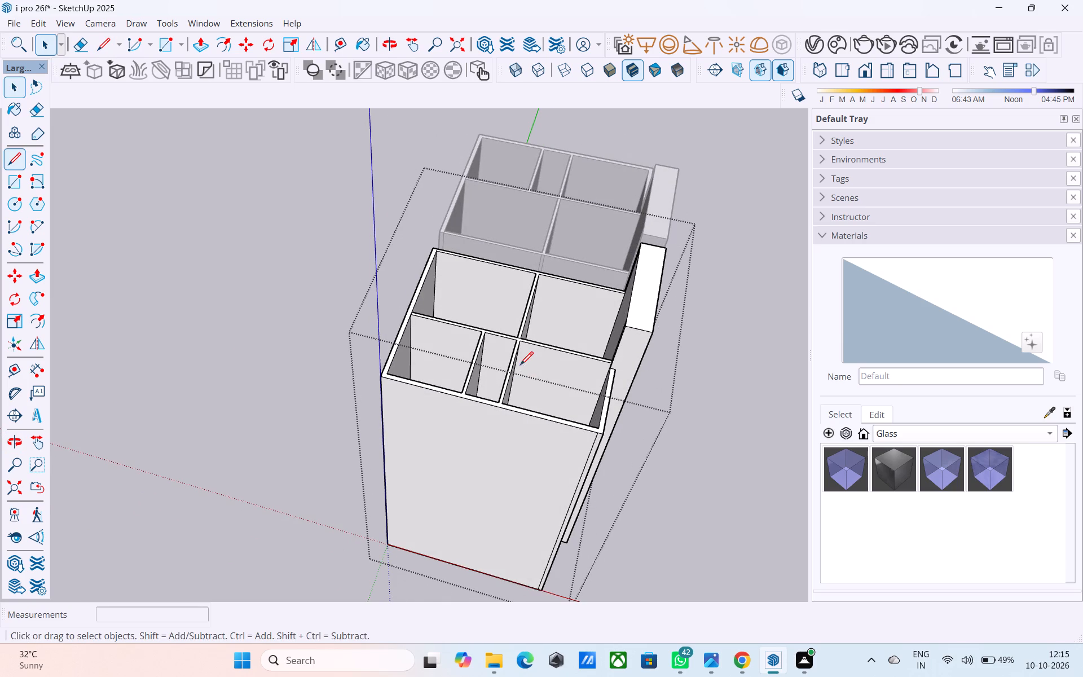
scroll(508, 416, up, 6)
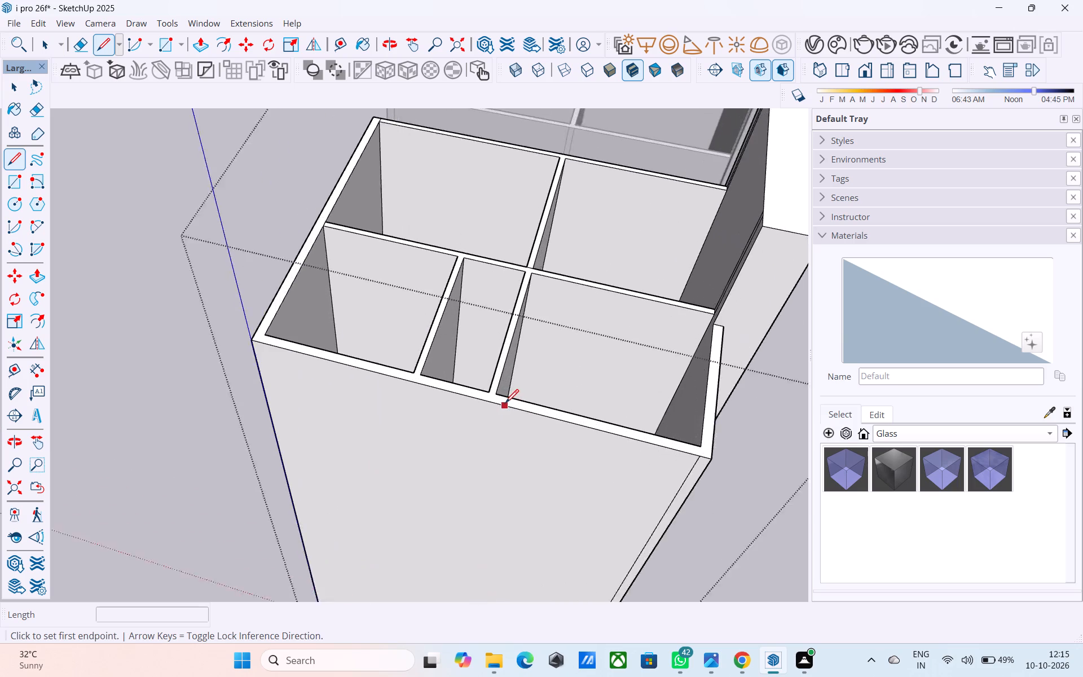
scroll(505, 404, up, 3)
click(496, 395)
click(492, 404)
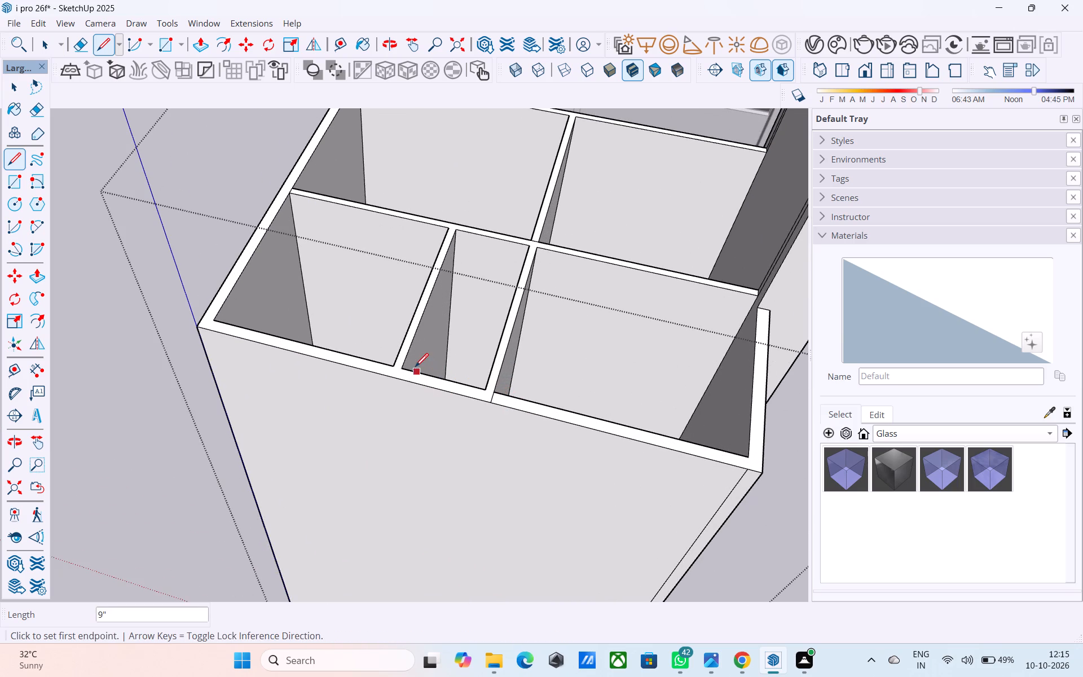
scroll(391, 364, up, 1)
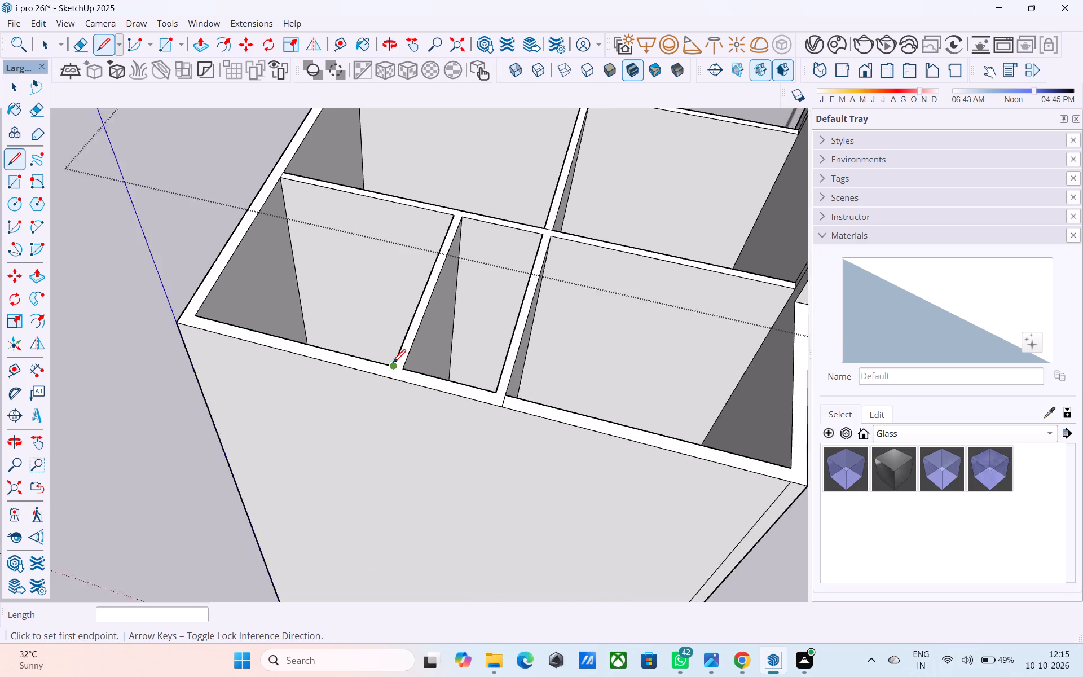
scroll(393, 364, up, 4)
click(395, 364)
click(389, 386)
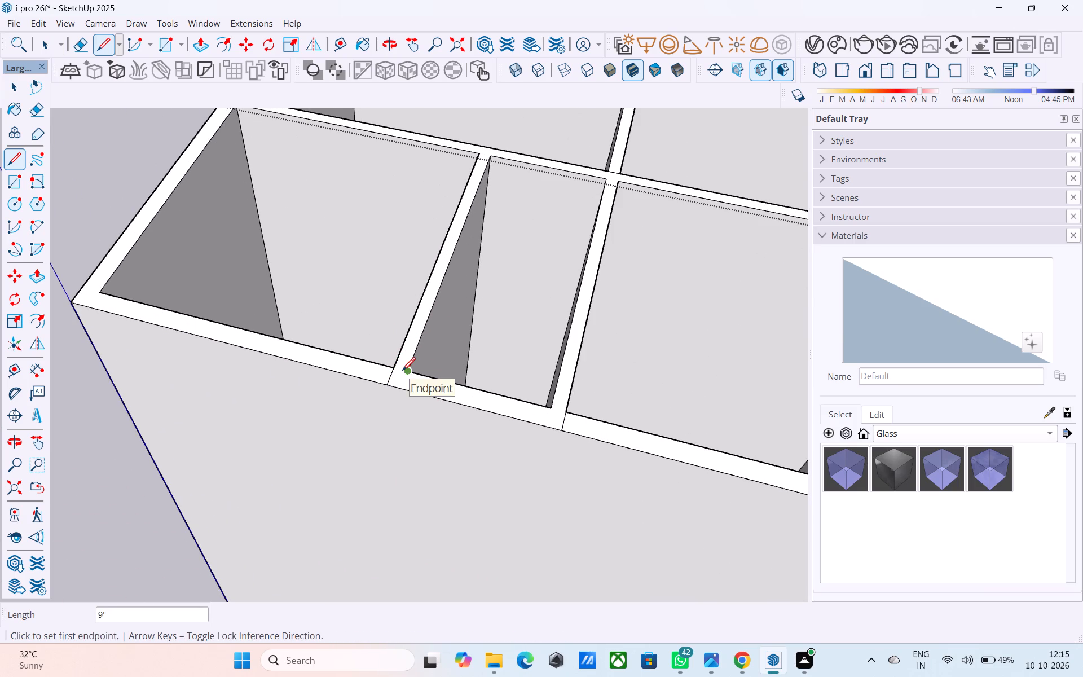
click(402, 372)
click(400, 393)
click(545, 404)
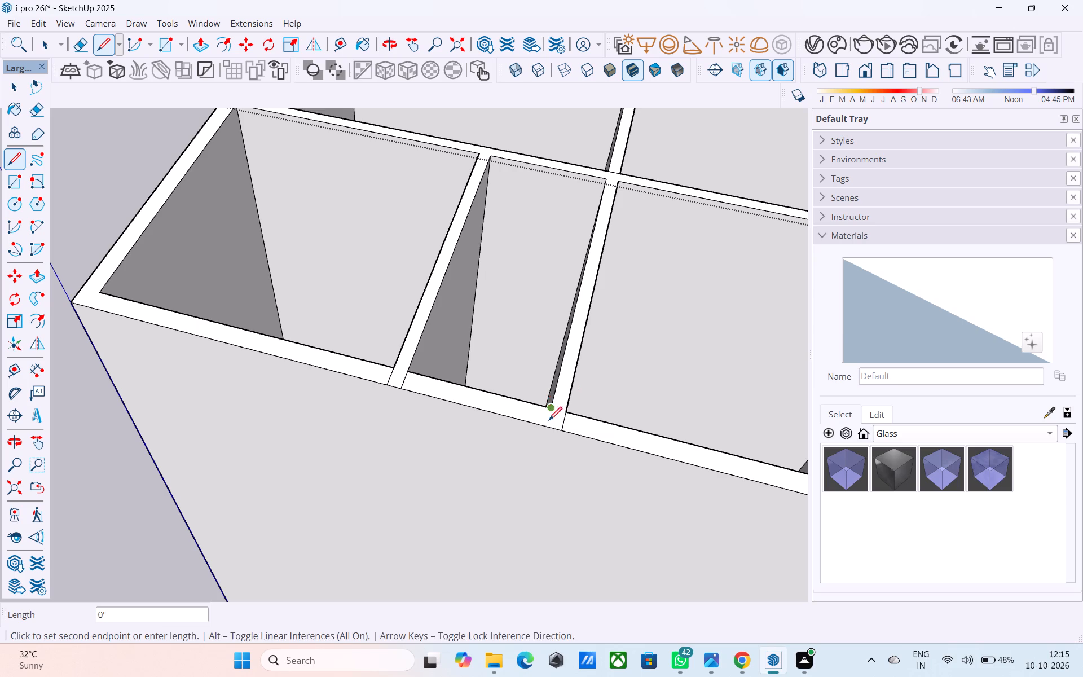
click(551, 431)
Draw two 61' 6" vertical lines down the outer side face from the rear partition's edge lines to the base.
click(393, 388)
scroll(393, 386, down, 4)
scroll(400, 464, down, 1)
middle_drag(396, 473, 416, 410)
scroll(416, 399, down, 6)
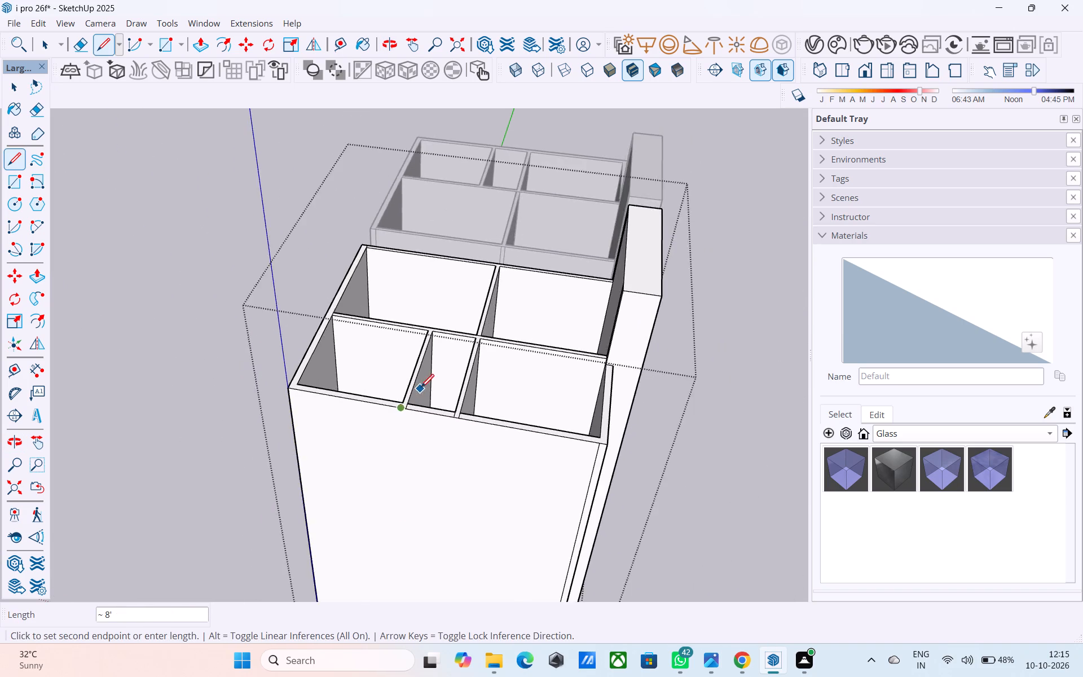
scroll(421, 389, down, 4)
scroll(468, 283, down, 3)
scroll(459, 485, up, 6)
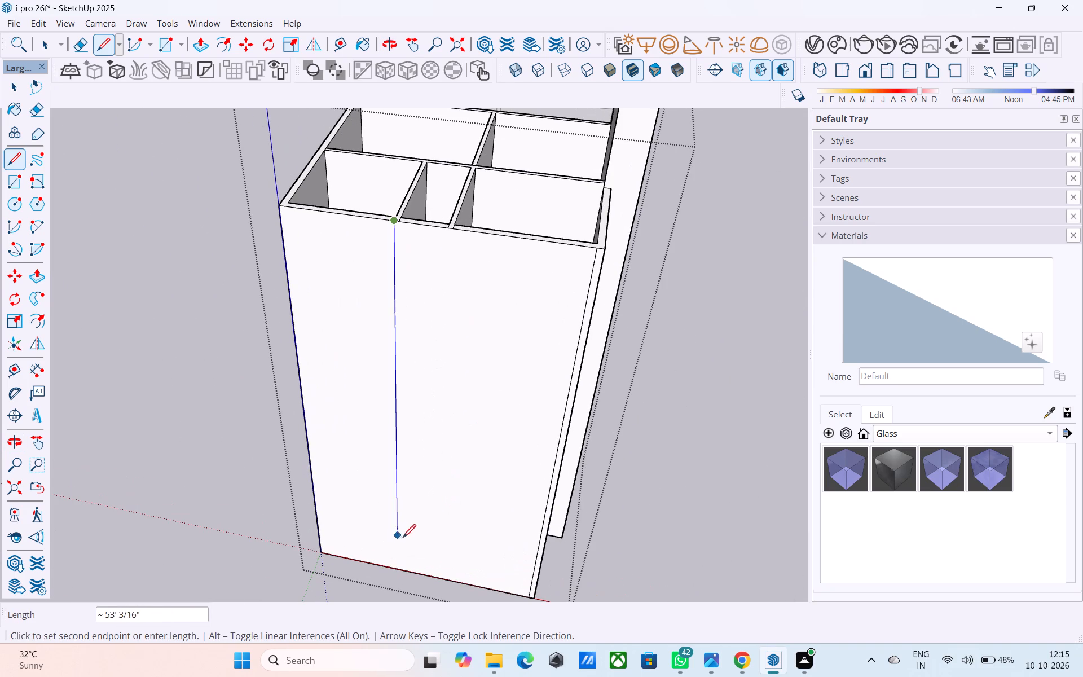
click(397, 572)
click(404, 221)
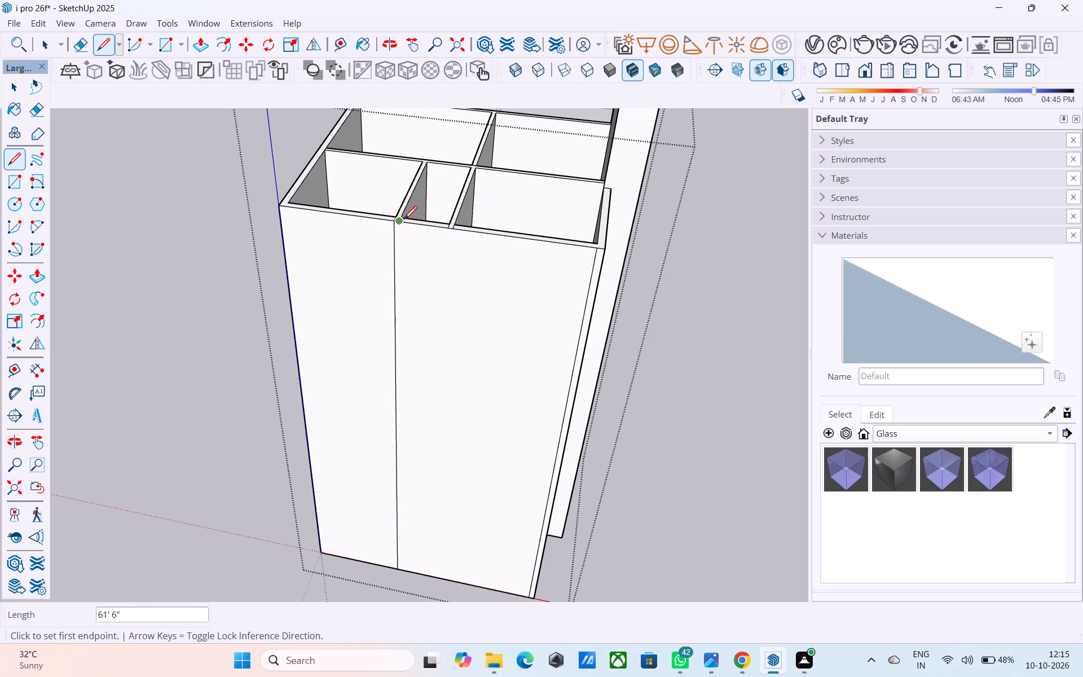
click(406, 568)
Draw two 61' 6" vertical lines down the outer side face from the other partition's edge lines to the base.
scroll(442, 173, up, 5)
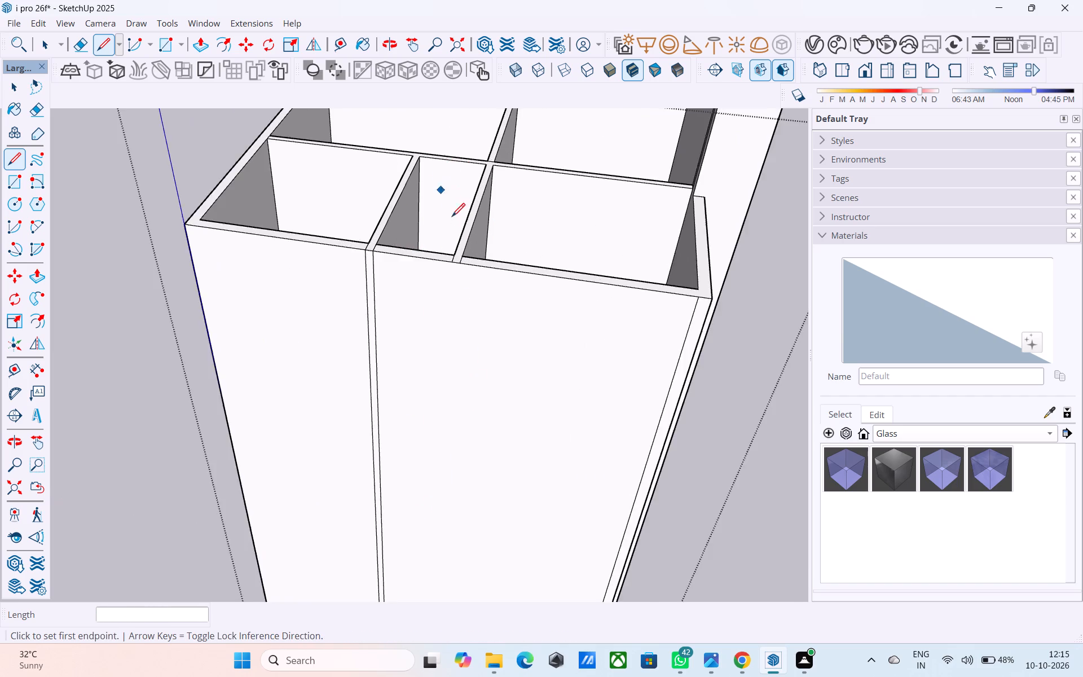
scroll(452, 218, up, 3)
click(454, 288)
scroll(455, 285, down, 5)
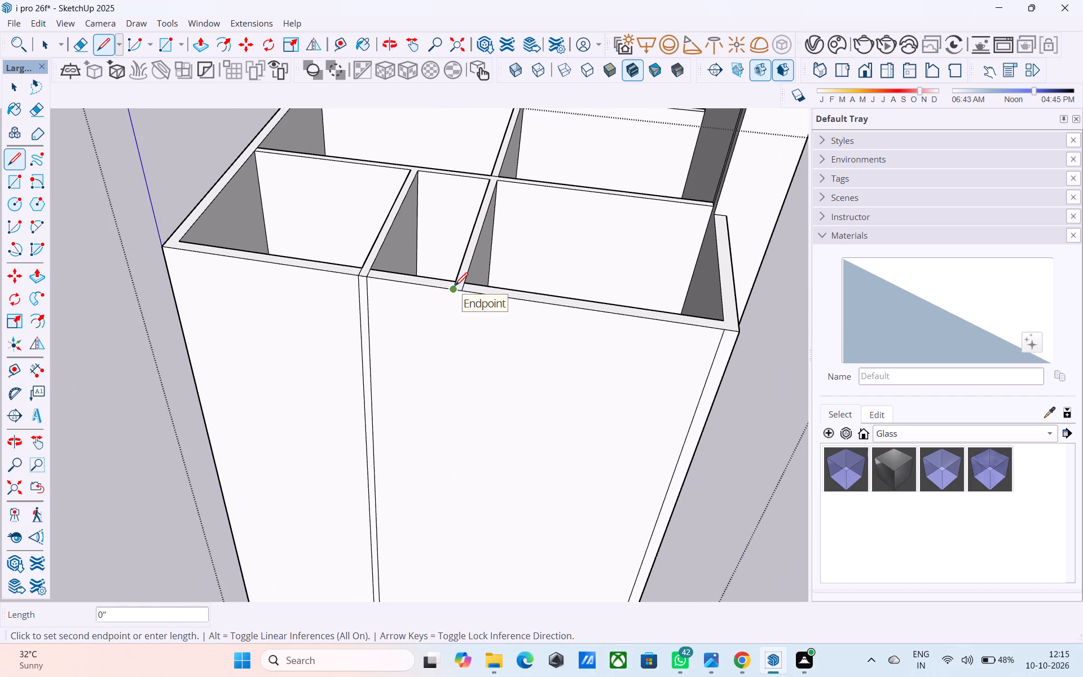
scroll(455, 287, down, 7)
scroll(336, 419, down, 5)
scroll(393, 517, up, 5)
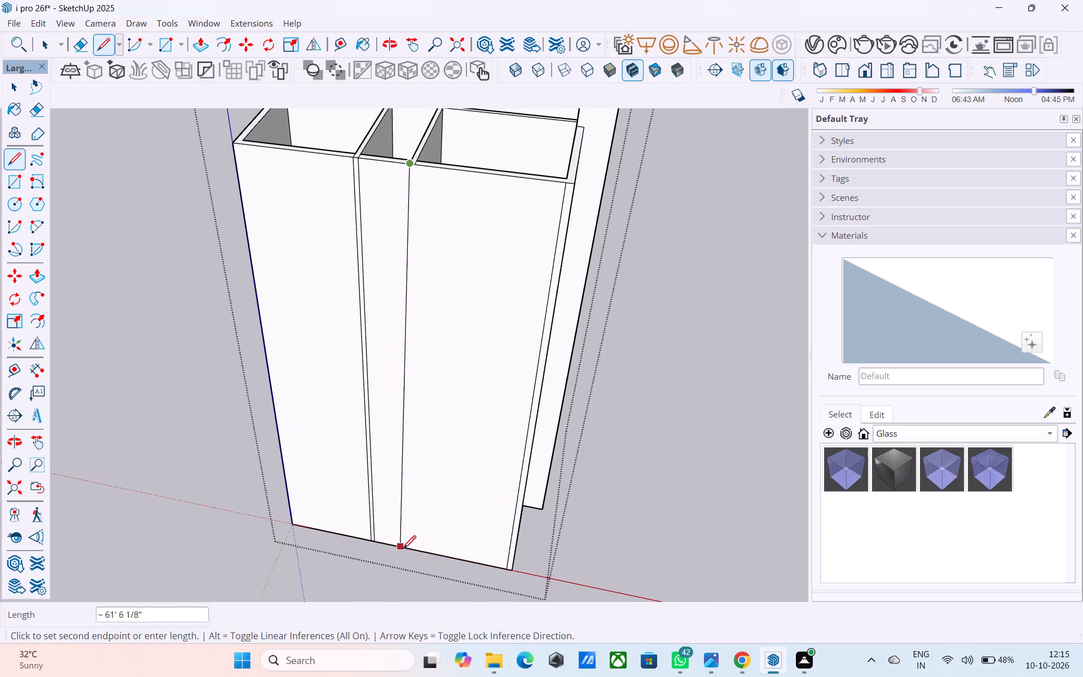
click(406, 549)
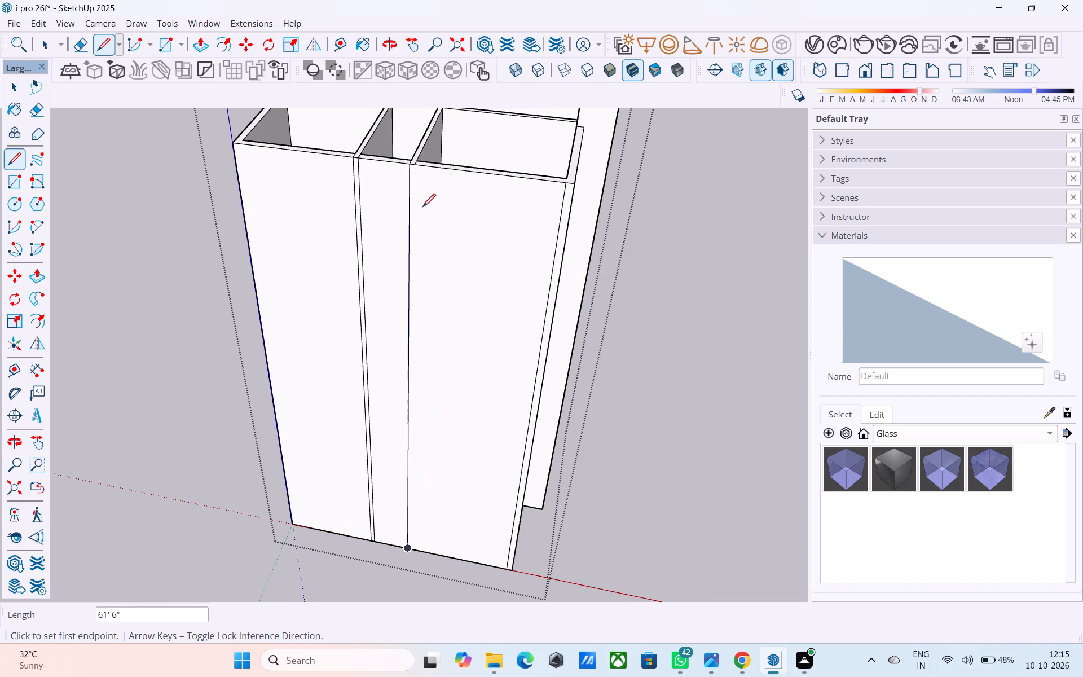
click(416, 168)
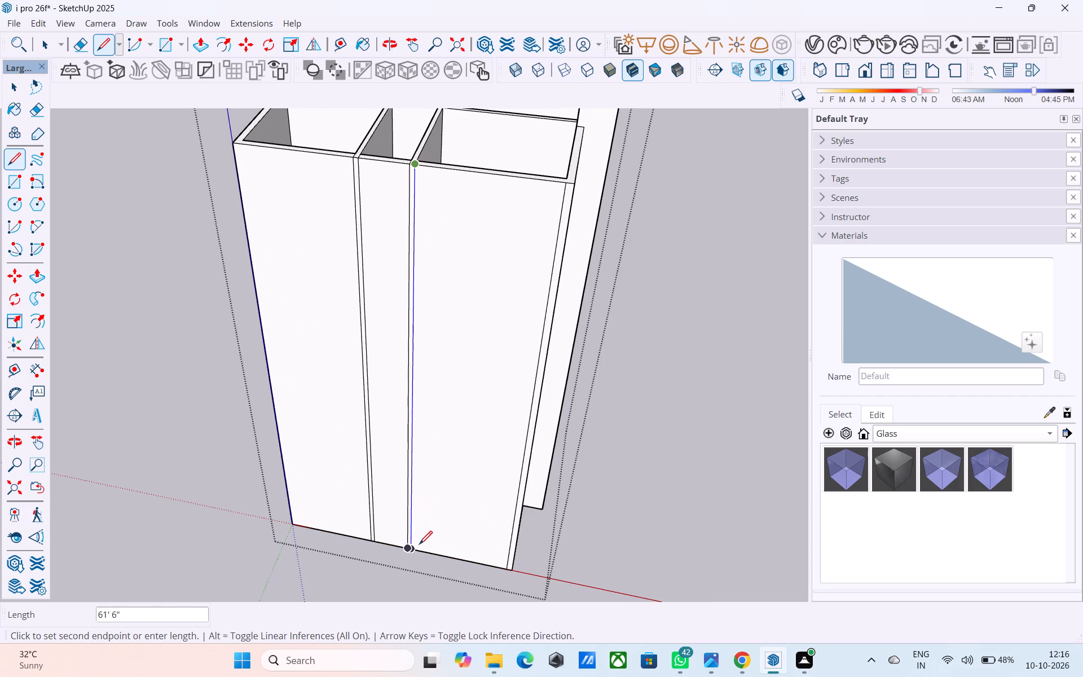
click(419, 551)
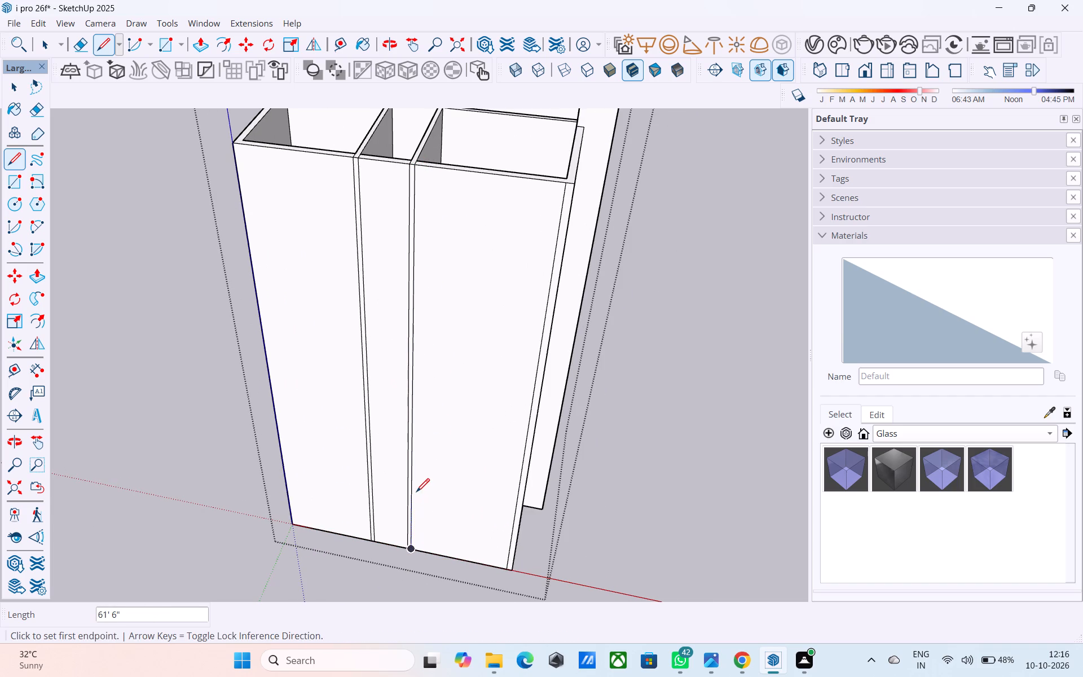
Close the original building's group and open the mirrored building's group for editing at its outer side.
middle_drag(387, 462, 432, 469)
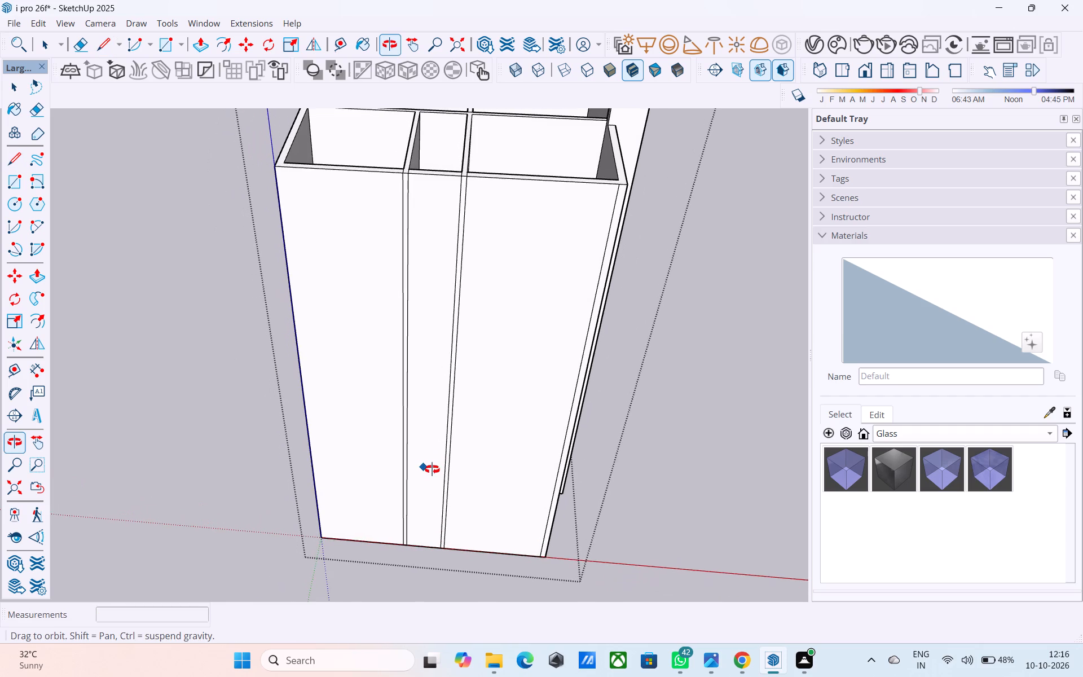
middle_drag(432, 469, 640, 499)
scroll(631, 495, down, 1)
middle_drag(529, 470, 439, 462)
middle_drag(550, 476, 421, 476)
middle_drag(576, 479, 356, 481)
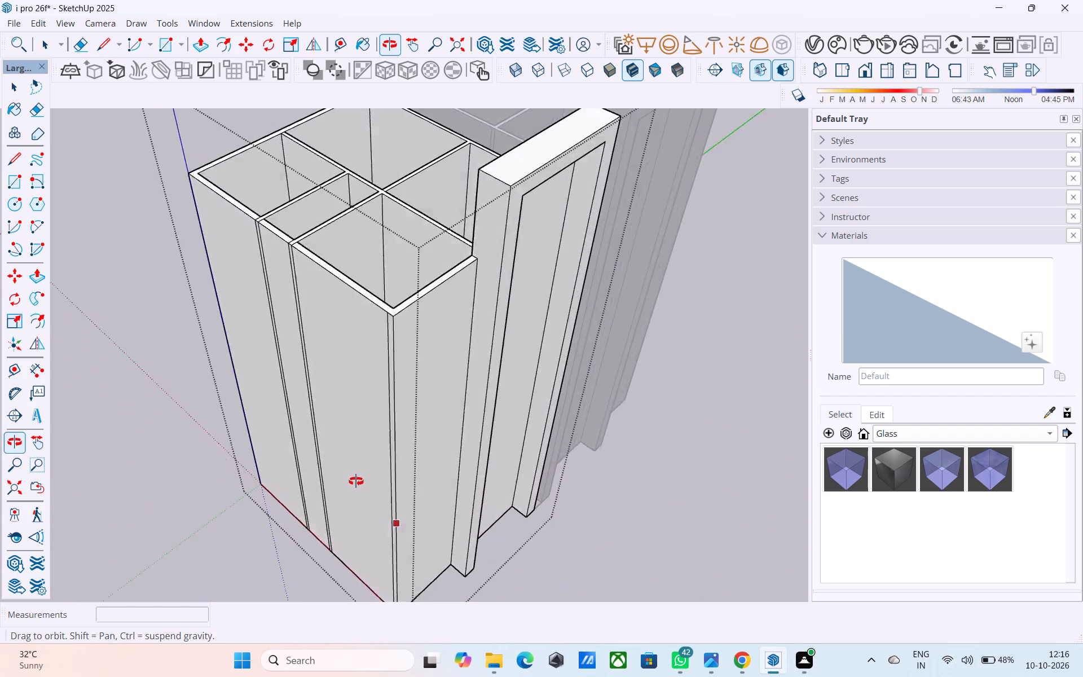
middle_drag(356, 481, 222, 476)
middle_drag(585, 465, 267, 443)
middle_drag(511, 439, 430, 445)
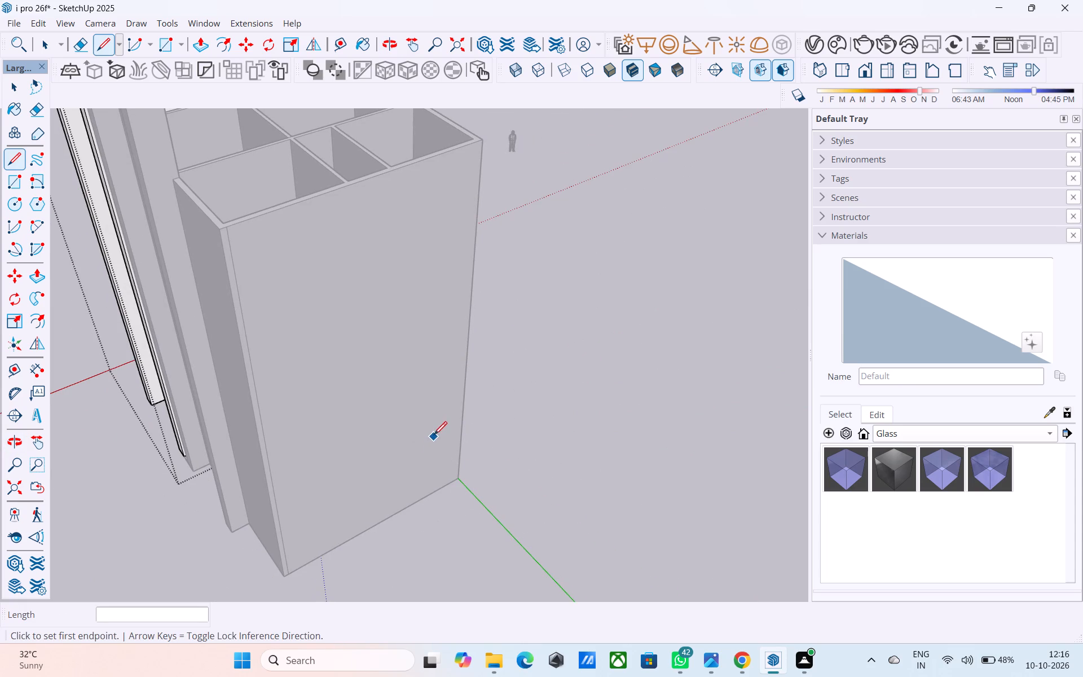
key(space)
click(533, 390)
double_click(336, 226)
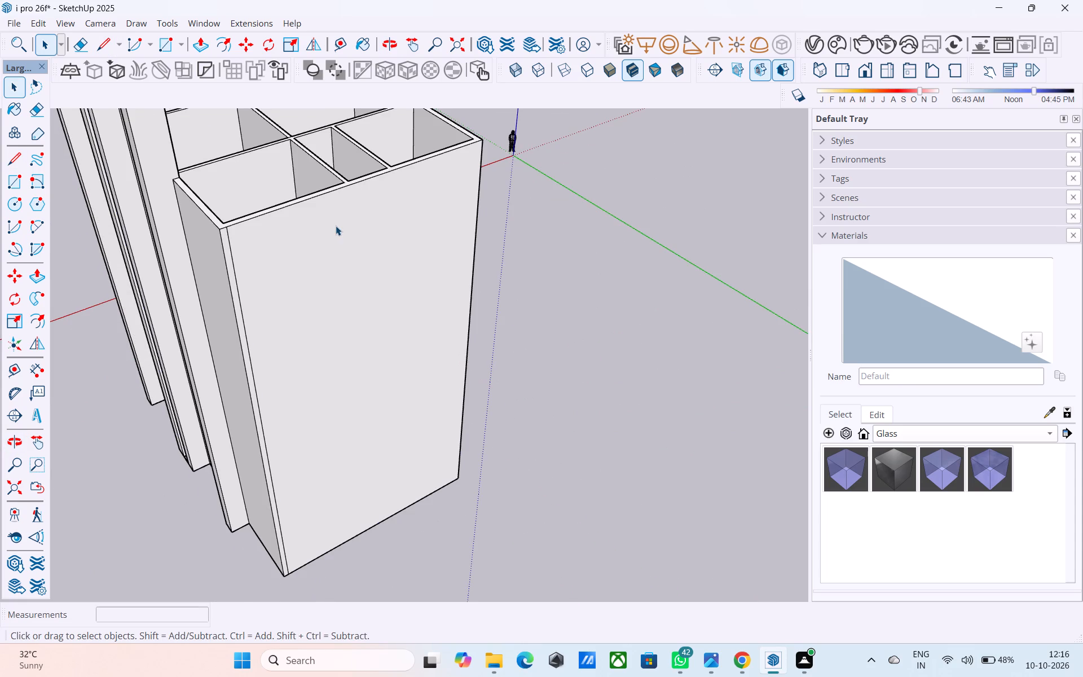
Draw four 9" lines across the mirrored building's outer side wall top, extending both partitions' edges to the outer face.
click(108, 39)
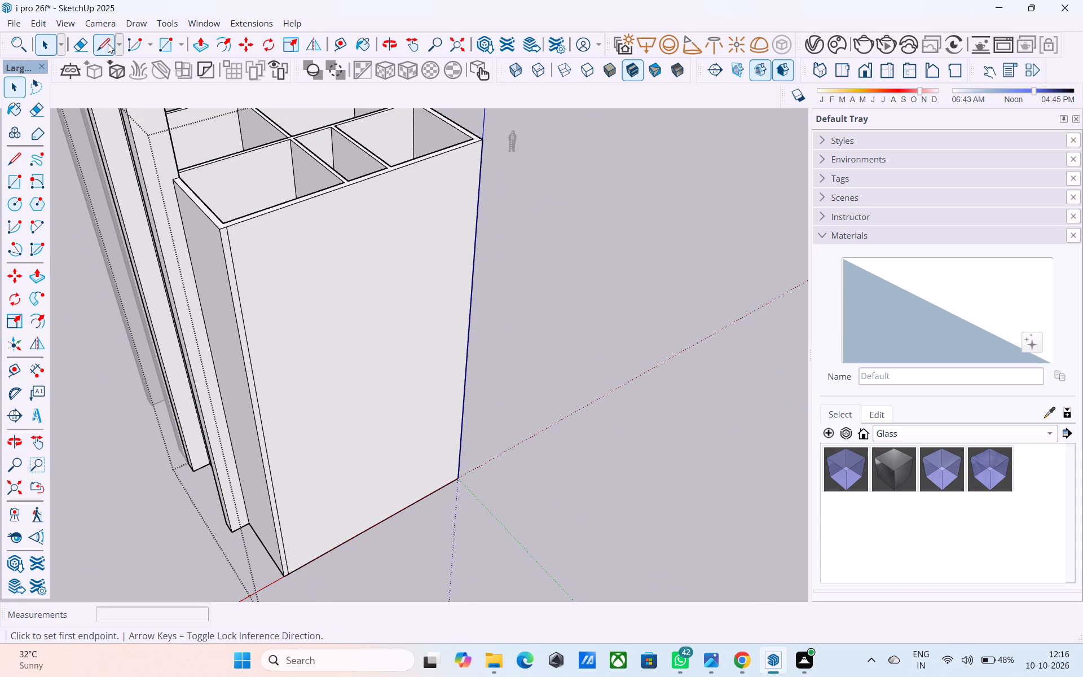
middle_drag(423, 218, 407, 271)
scroll(350, 240, up, 6)
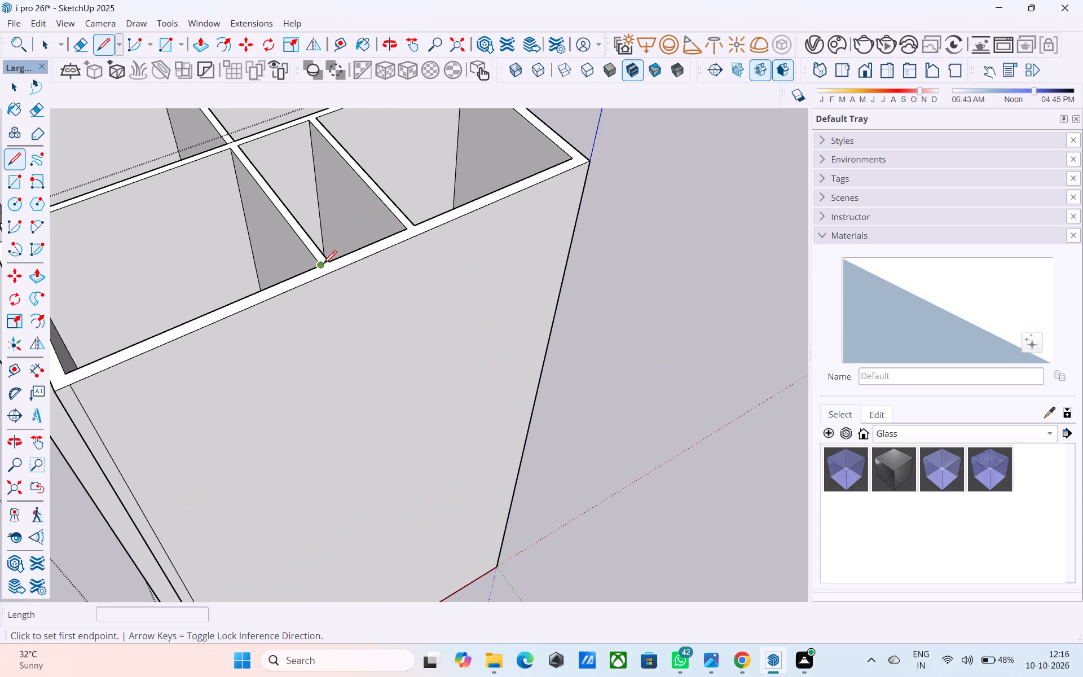
click(322, 265)
click(331, 275)
click(417, 228)
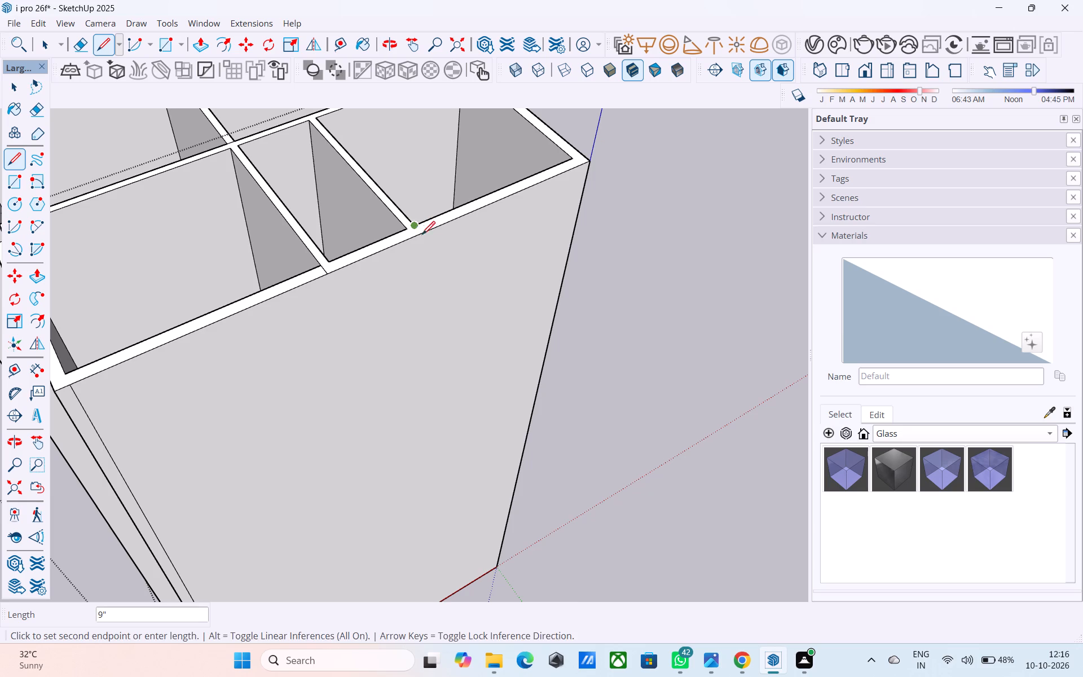
click(423, 237)
scroll(407, 230, up, 7)
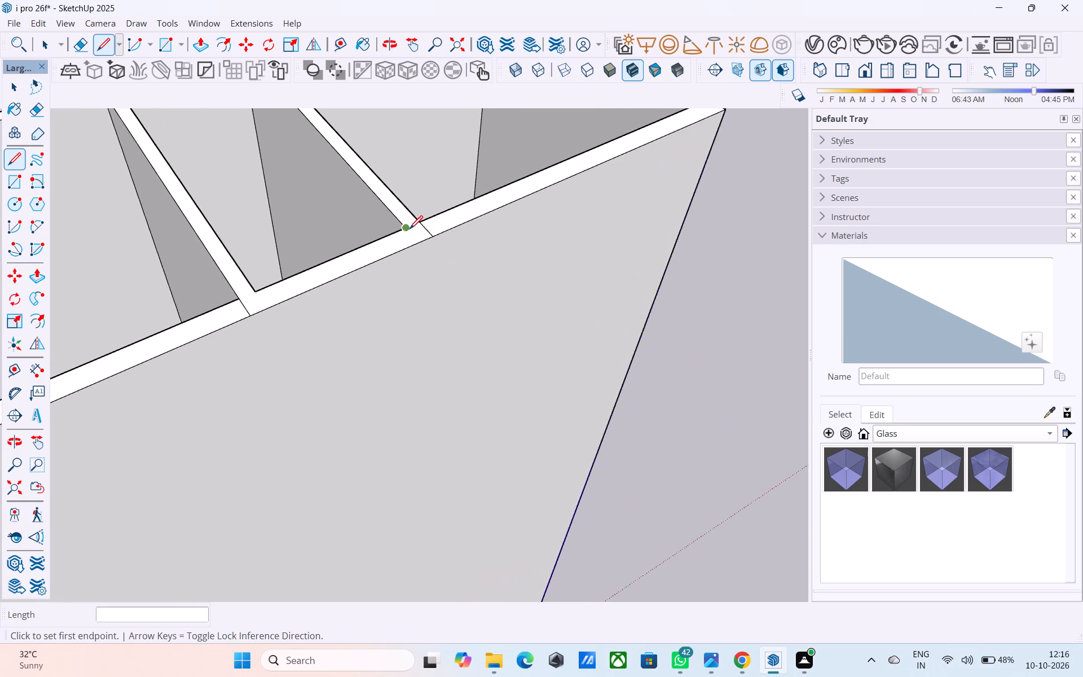
click(407, 231)
click(421, 250)
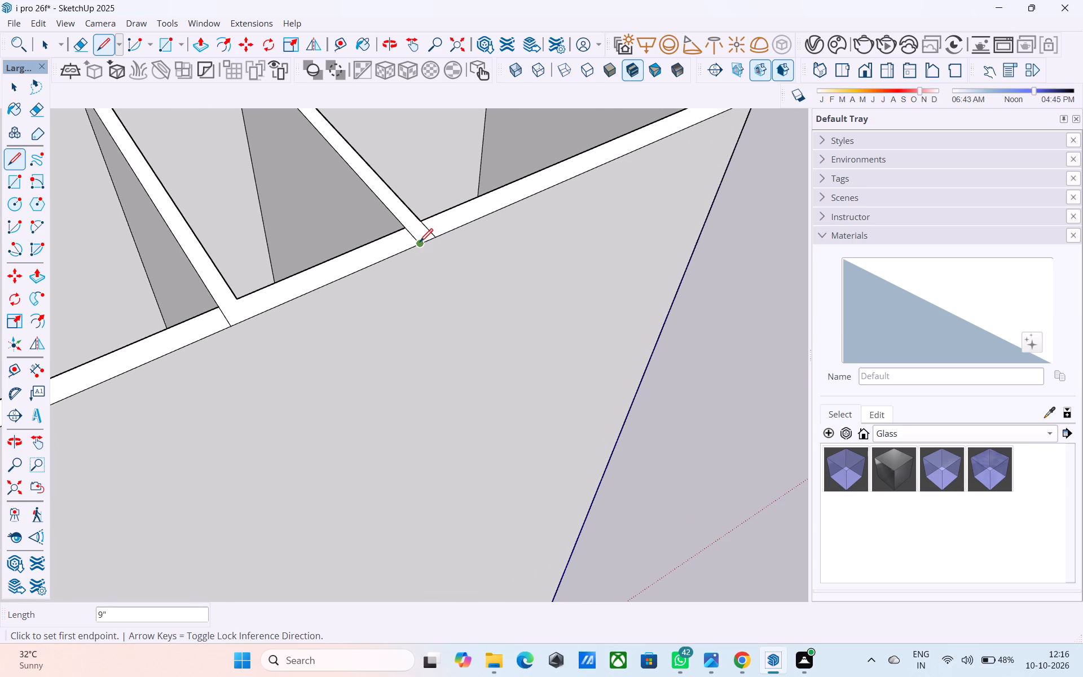
click(237, 294)
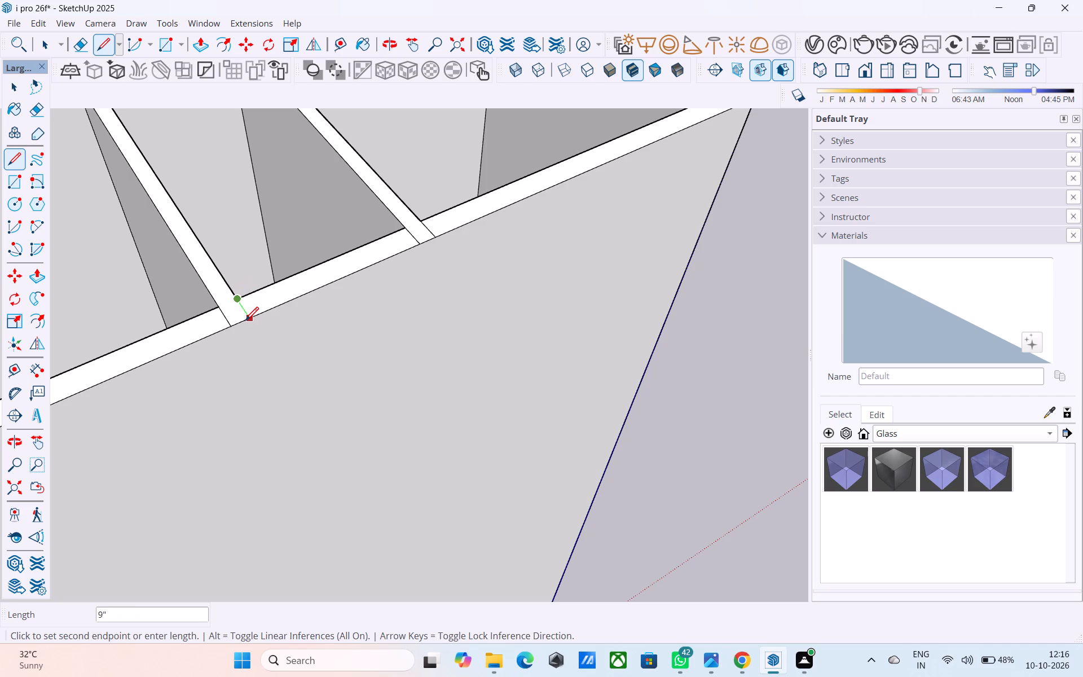
click(245, 322)
Draw two 61' 6" vertical lines down the outer side face from the front partition's edge lines to the base.
click(234, 327)
scroll(244, 309, down, 14)
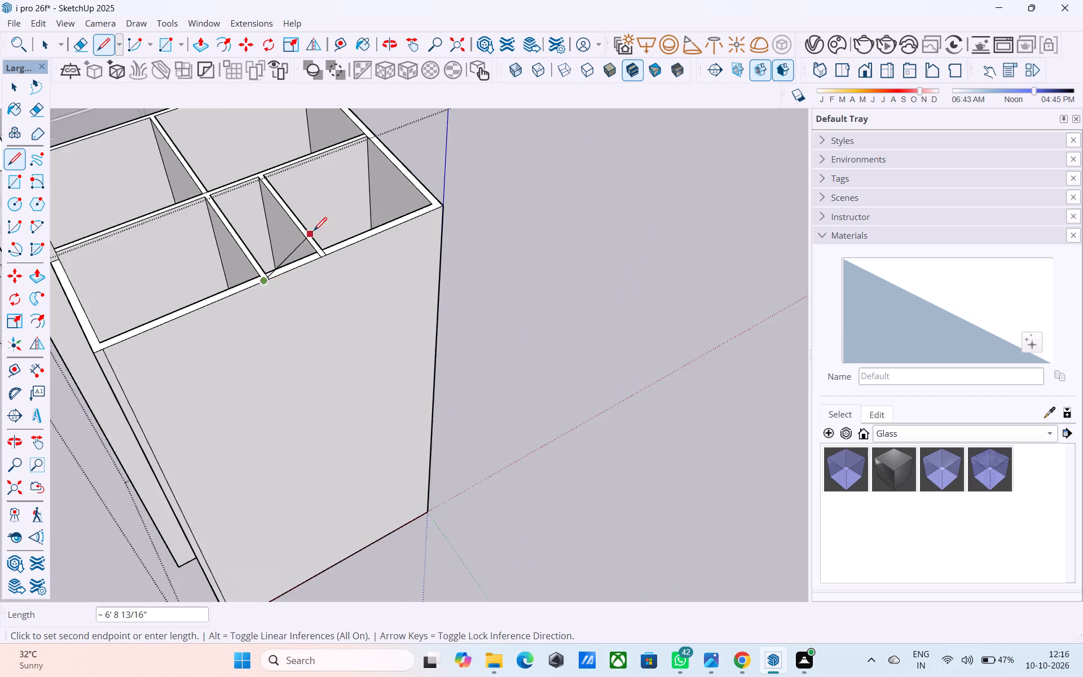
scroll(314, 232, down, 3)
scroll(330, 418, up, 6)
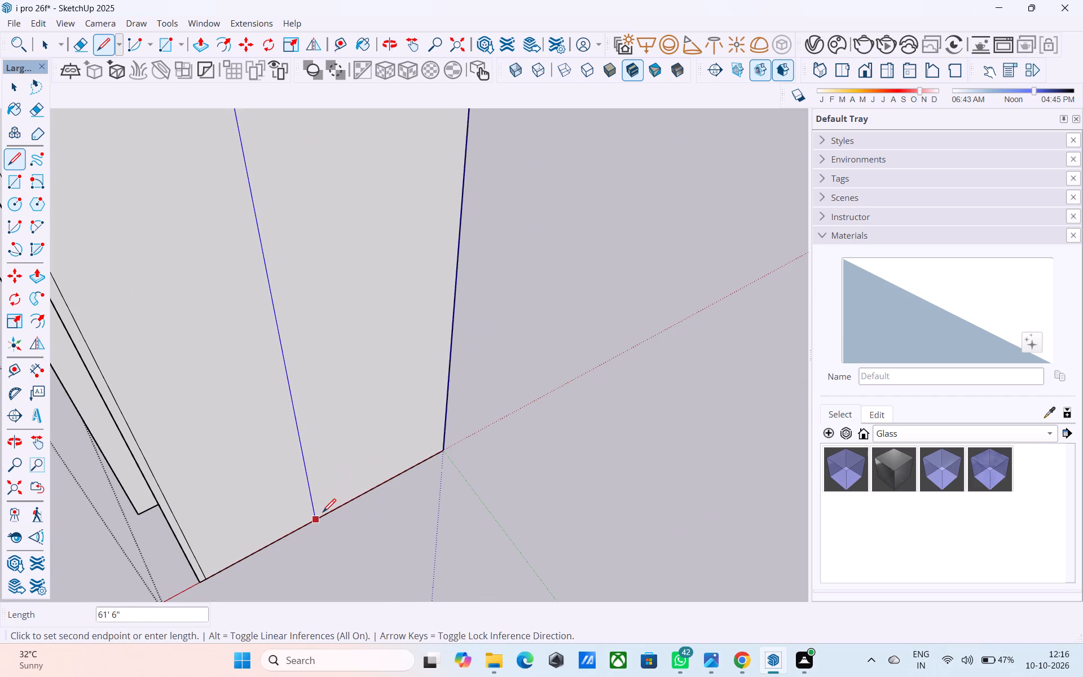
click(322, 520)
scroll(318, 535, down, 5)
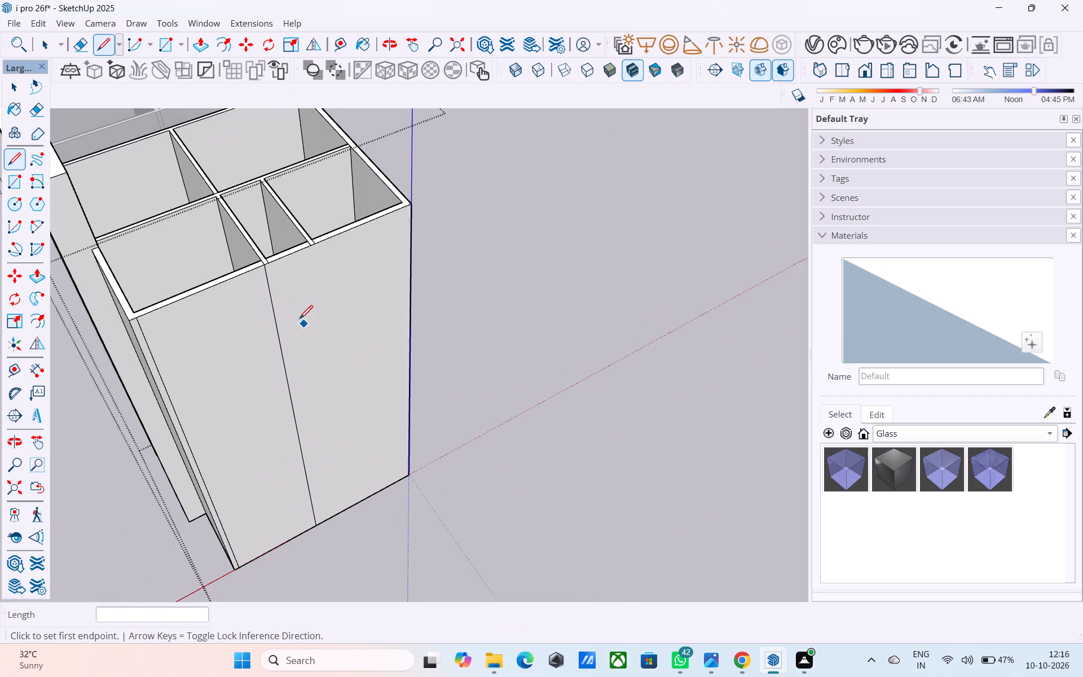
scroll(288, 306, up, 3)
click(263, 249)
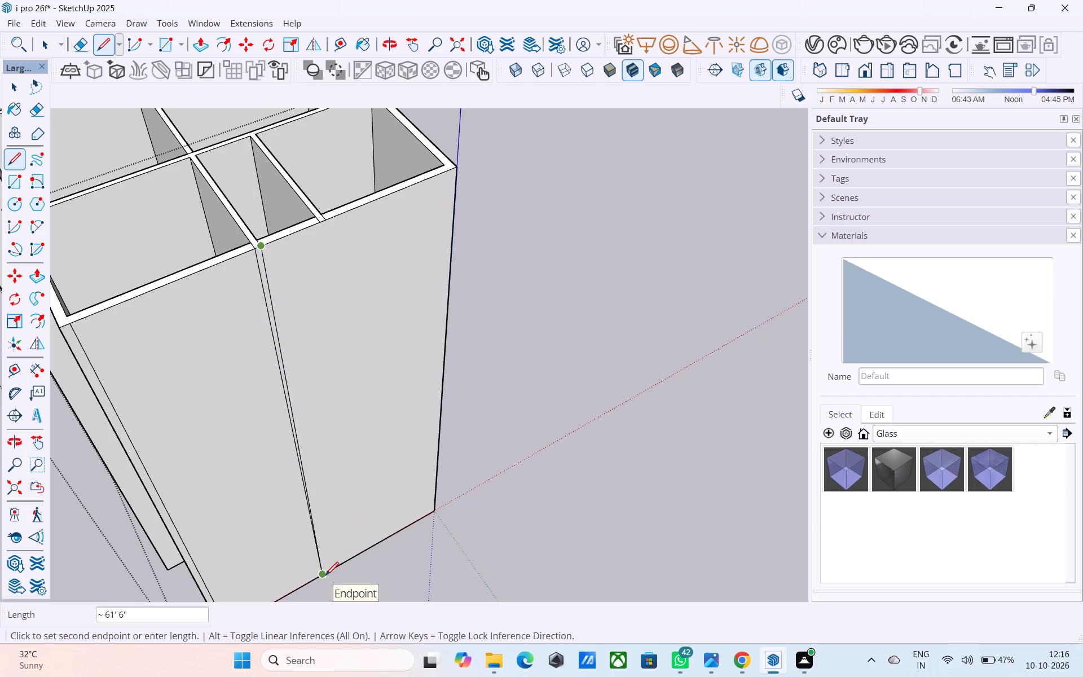
scroll(325, 577, up, 9)
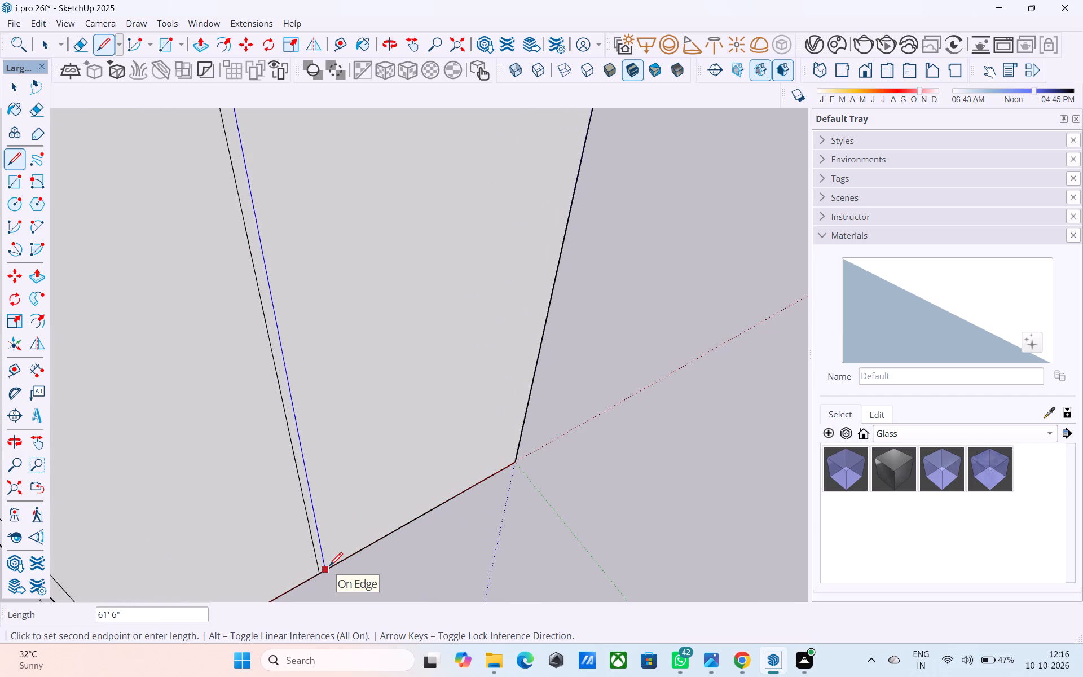
scroll(329, 567, up, 6)
click(325, 570)
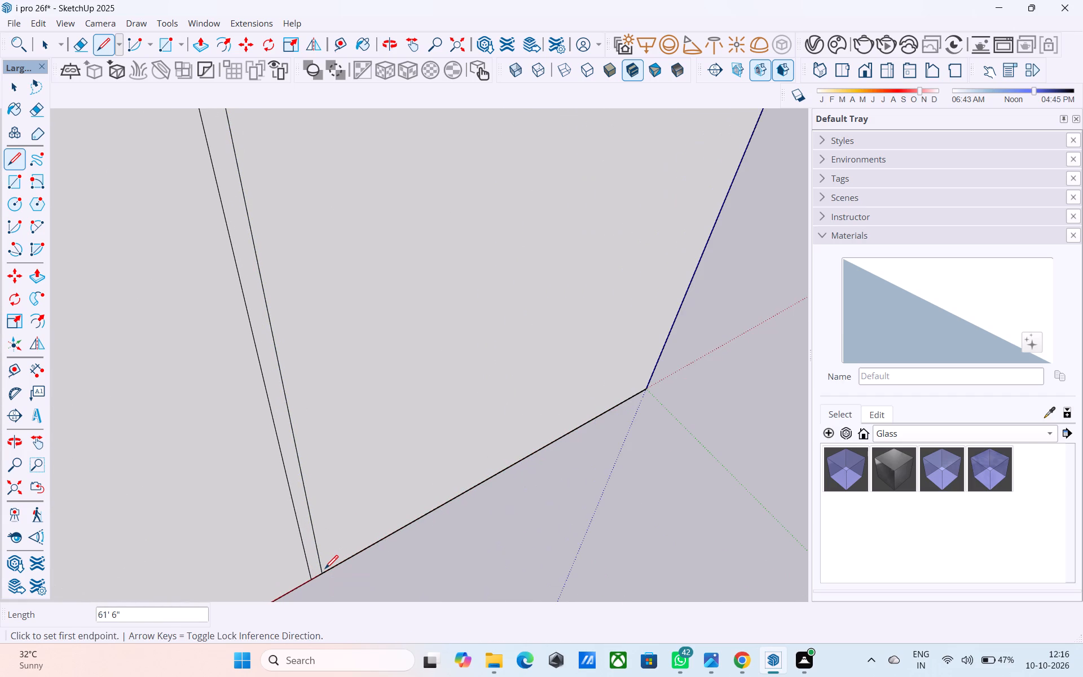
Draw two 61' 6" vertical lines down the outer side face from the rear partition's edge lines to the base.
scroll(325, 568, down, 18)
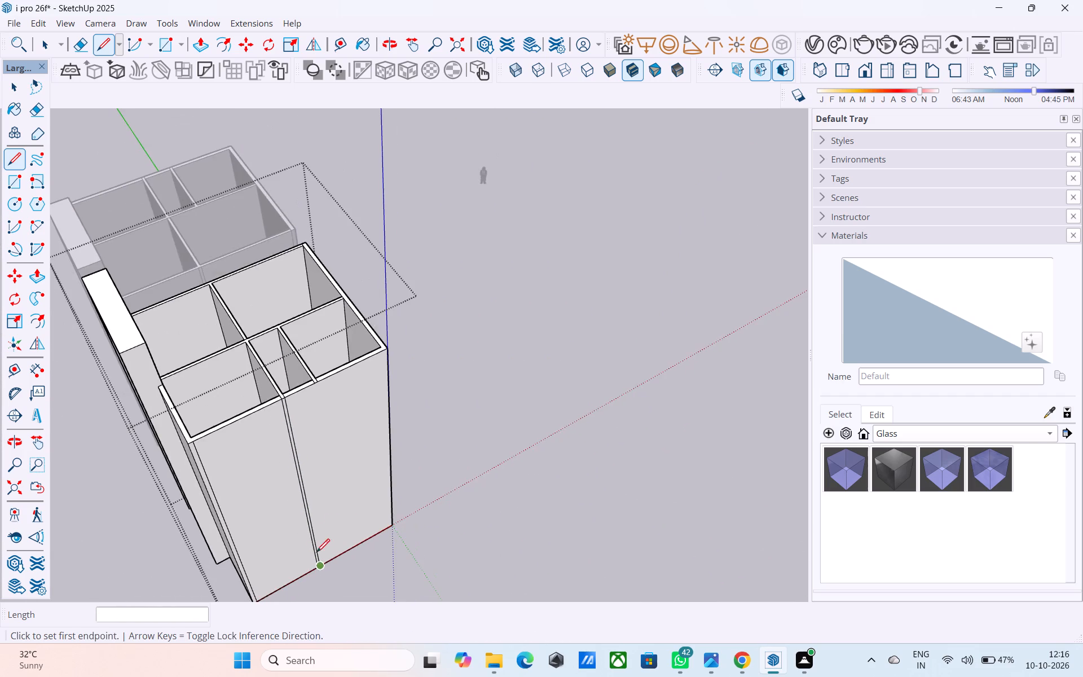
scroll(331, 395, up, 11)
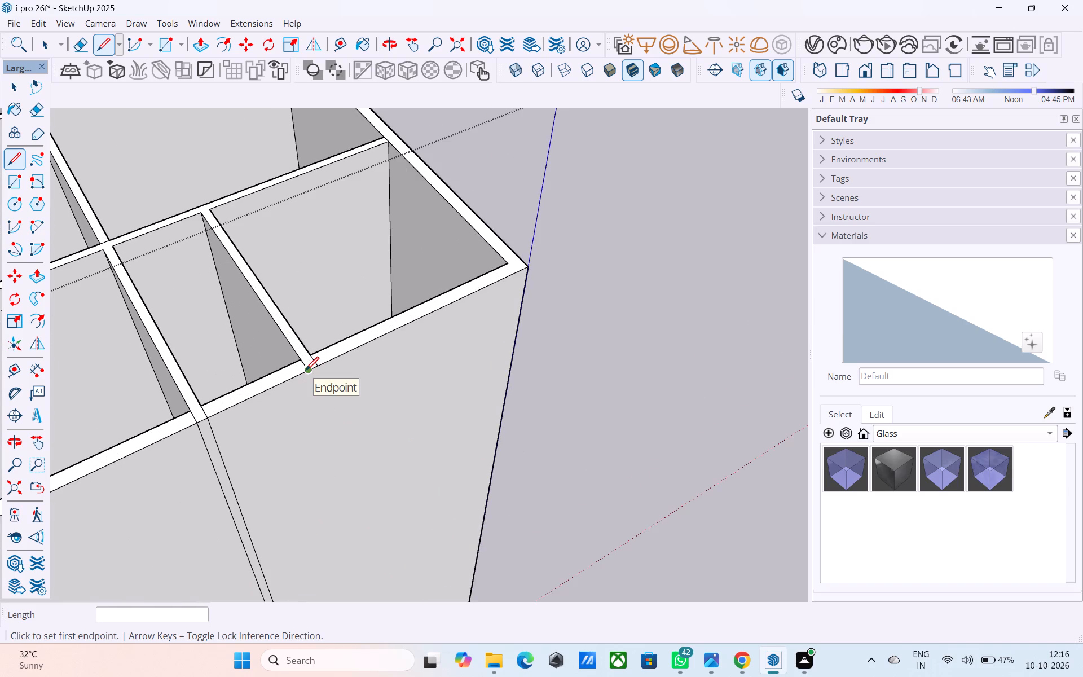
click(306, 371)
scroll(306, 371, up, 1)
scroll(306, 371, down, 6)
scroll(339, 448, down, 16)
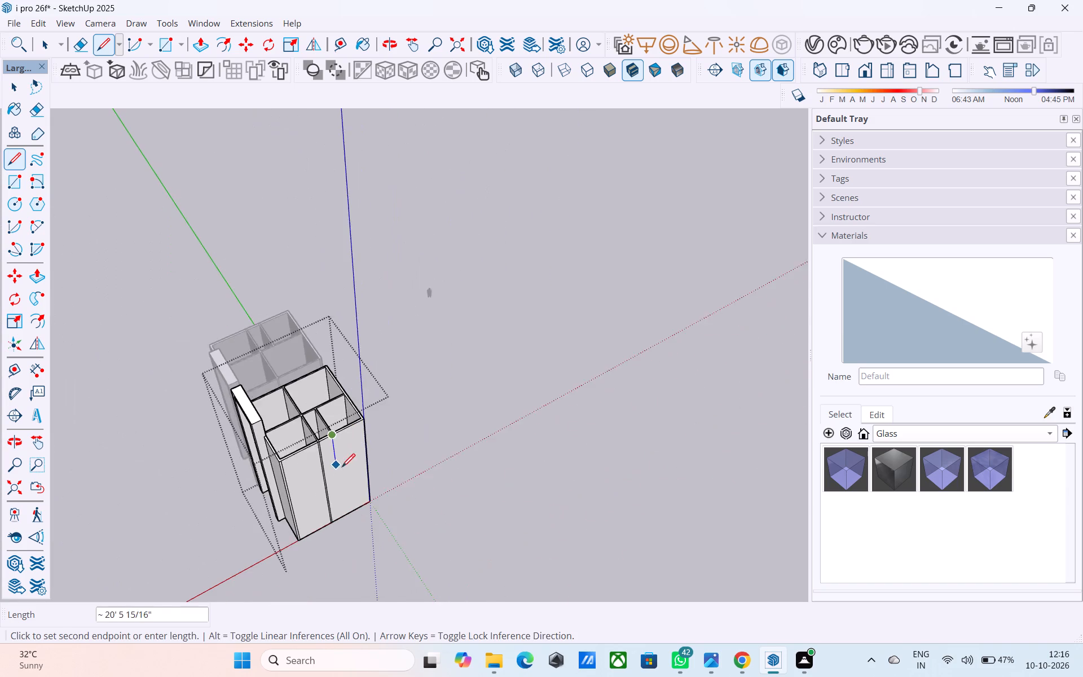
scroll(356, 505, up, 17)
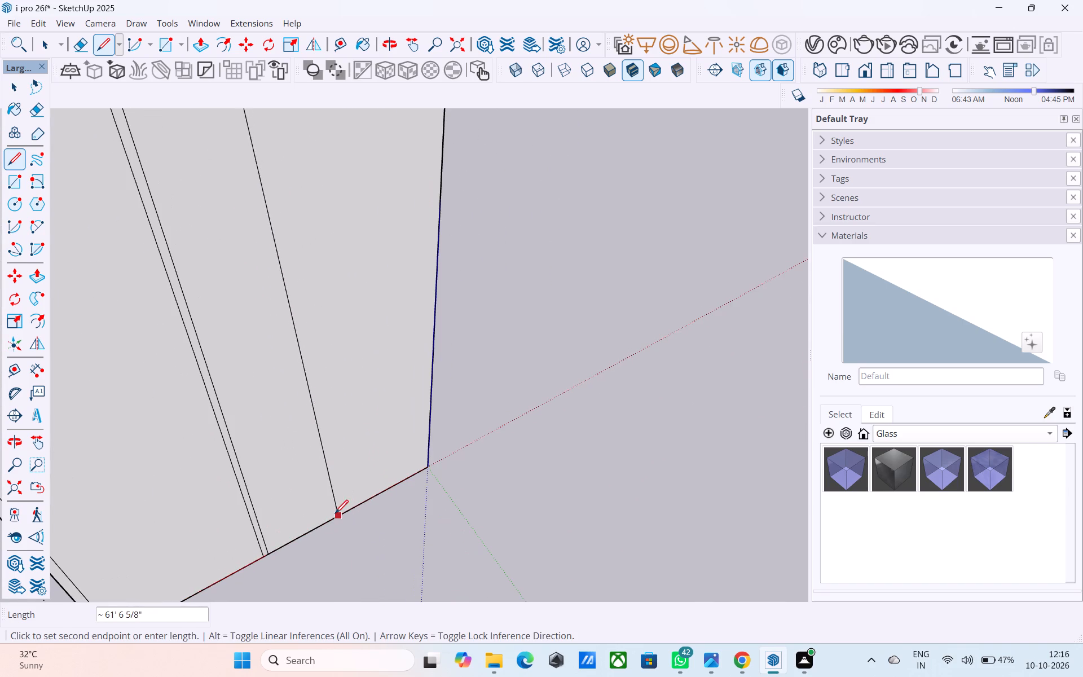
click(320, 523)
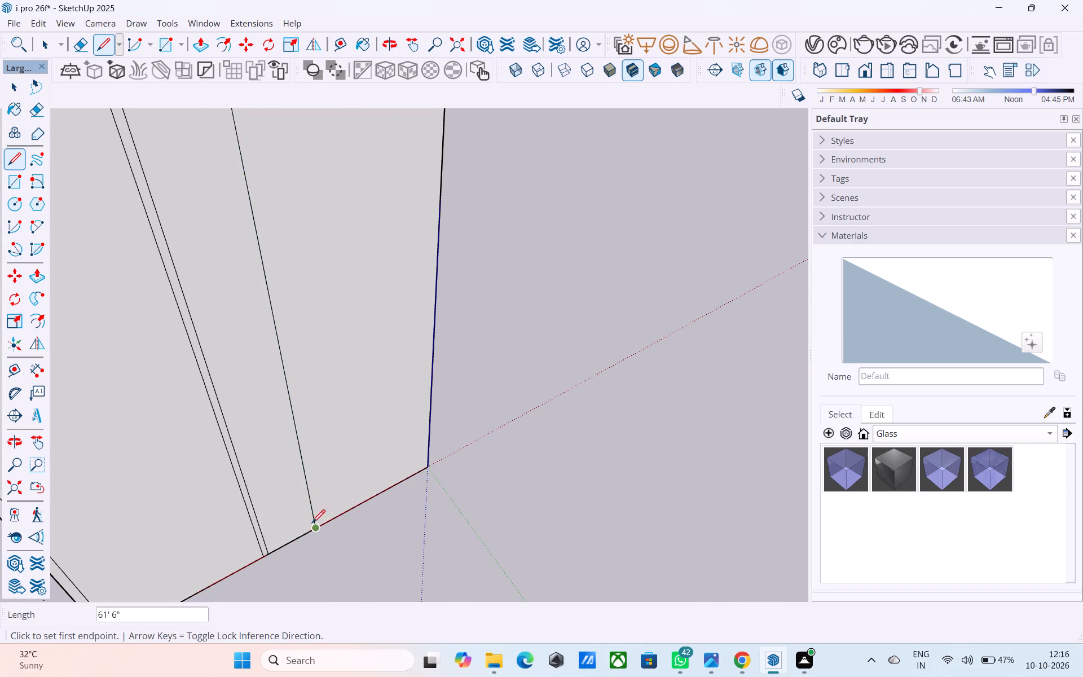
scroll(277, 568, down, 5)
scroll(287, 481, down, 2)
scroll(249, 244, up, 4)
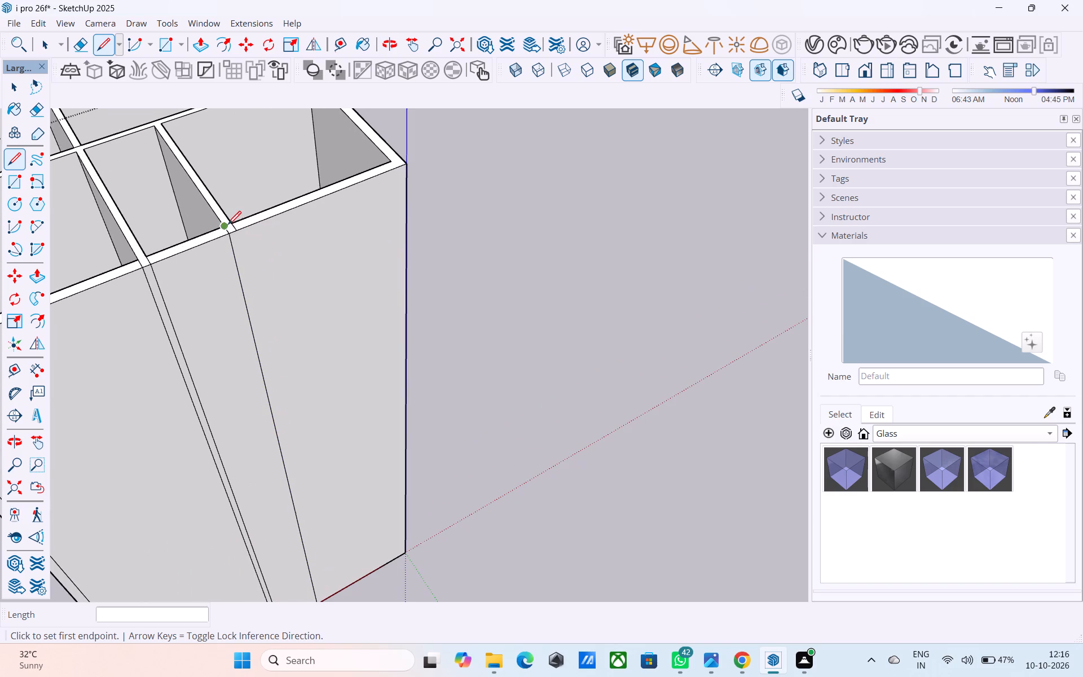
click(234, 230)
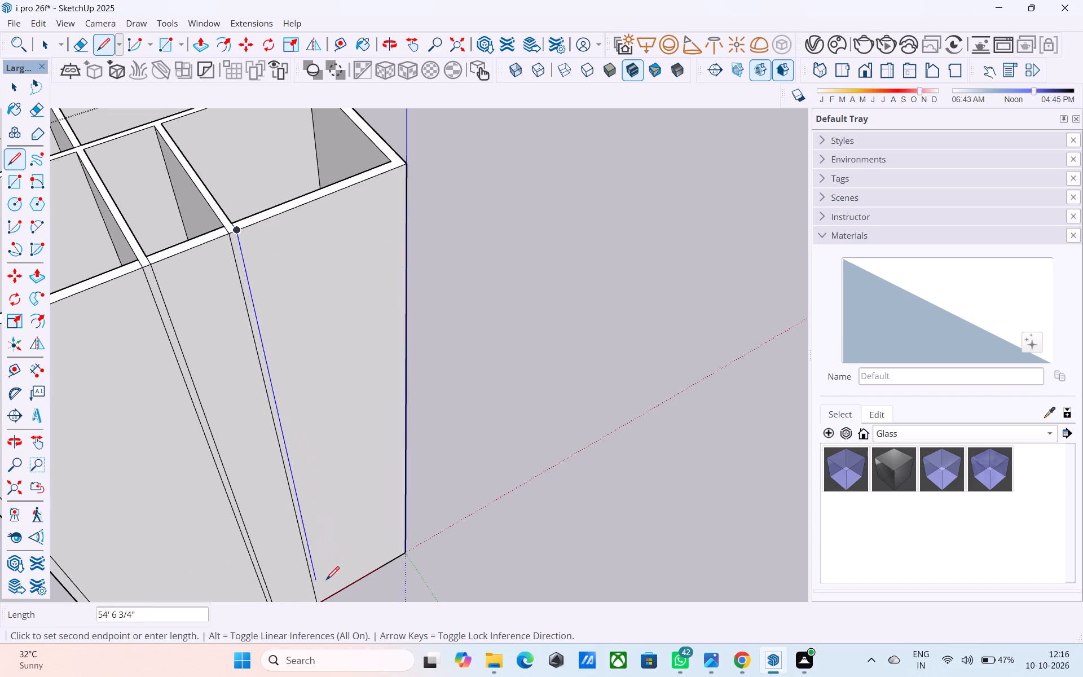
scroll(412, 495, down, 5)
scroll(373, 552, up, 8)
click(323, 587)
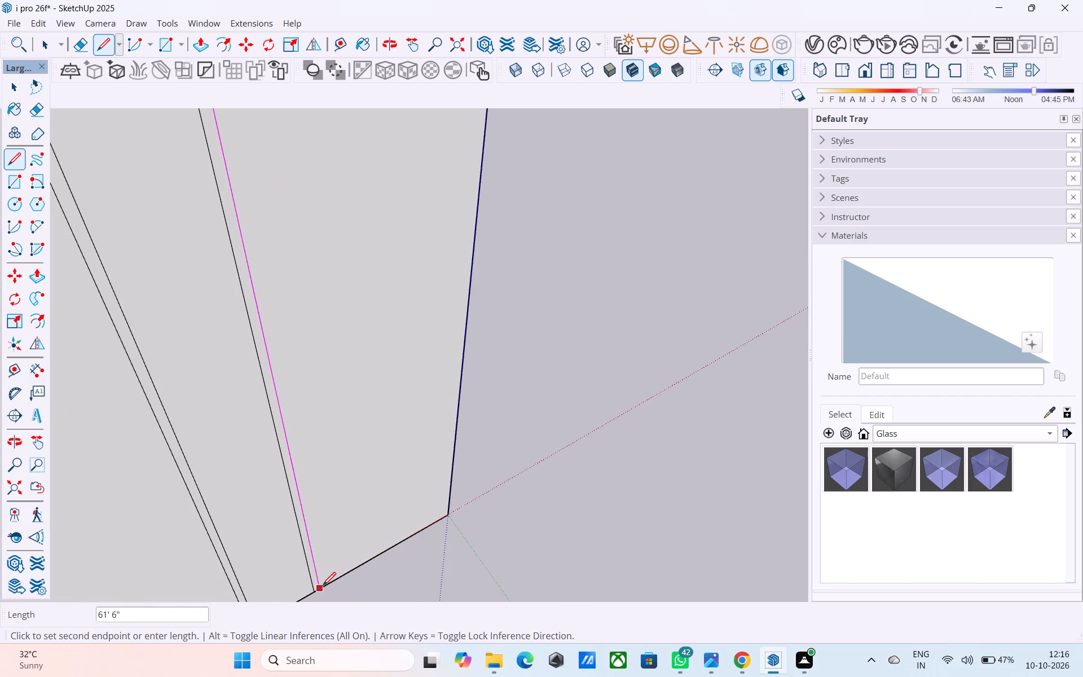
Close the mirrored building's group and return to the whole model.
middle_drag(322, 584, 464, 503)
scroll(472, 495, down, 9)
middle_drag(328, 542, 463, 509)
scroll(435, 495, down, 6)
middle_drag(422, 499, 497, 474)
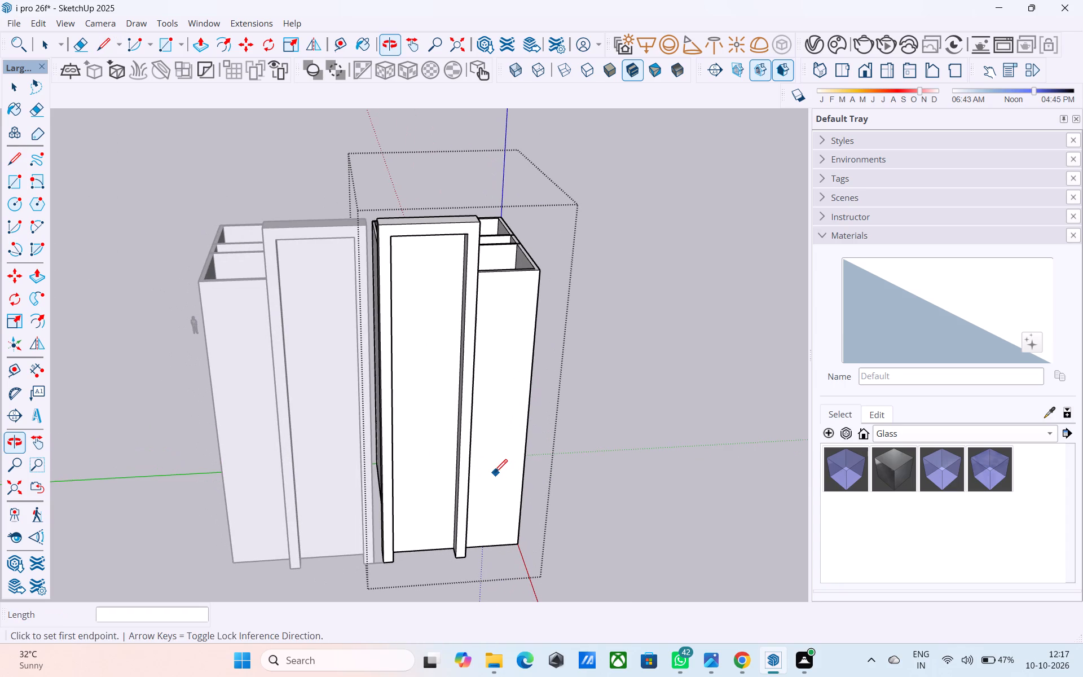
middle_drag(377, 477, 502, 453)
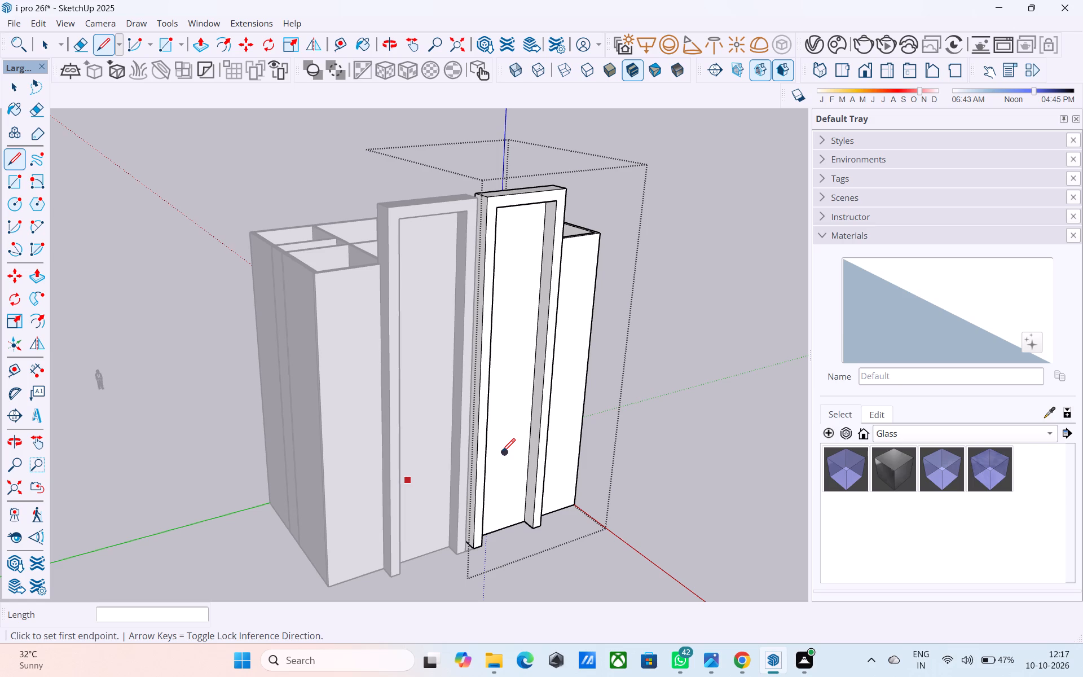
key(space)
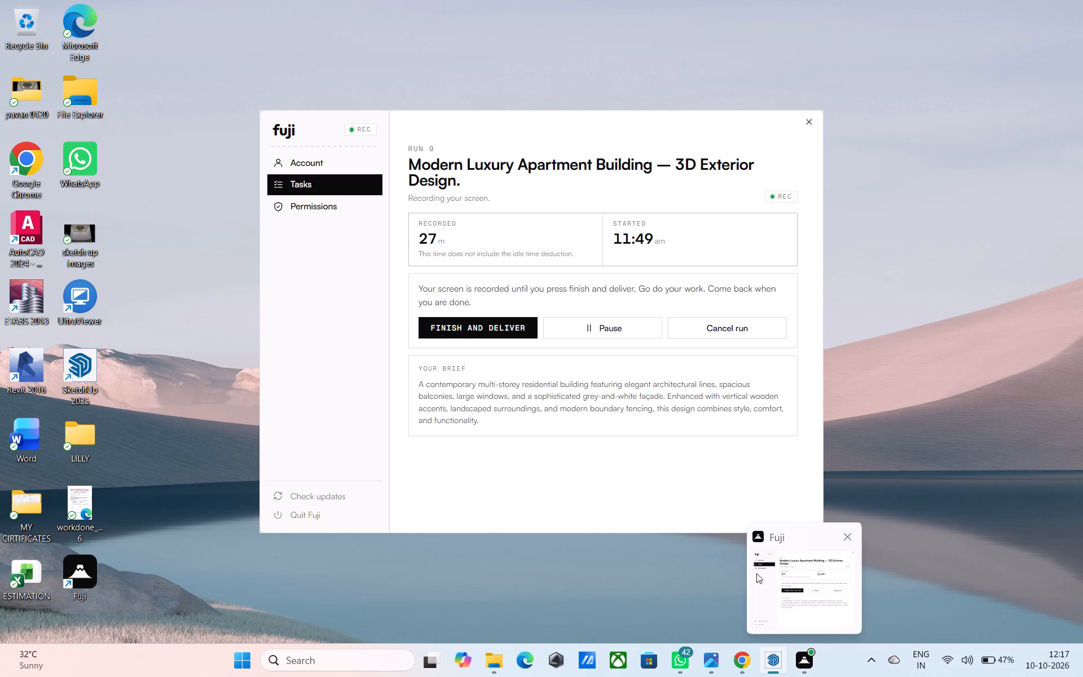
middle_drag(558, 544, 501, 505)
click(650, 490)
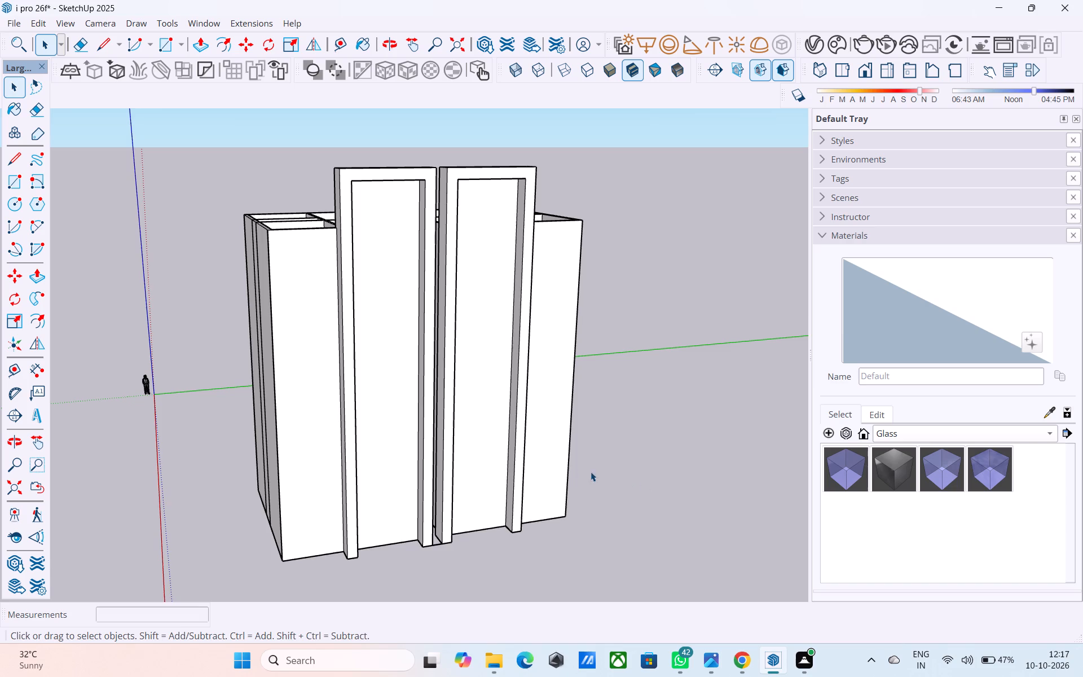
Examine the base of the gap between the two buildings' projecting front frames.
scroll(549, 446, down, 2)
middle_drag(538, 442, 384, 436)
scroll(327, 528, up, 8)
scroll(400, 522, up, 3)
click(402, 521)
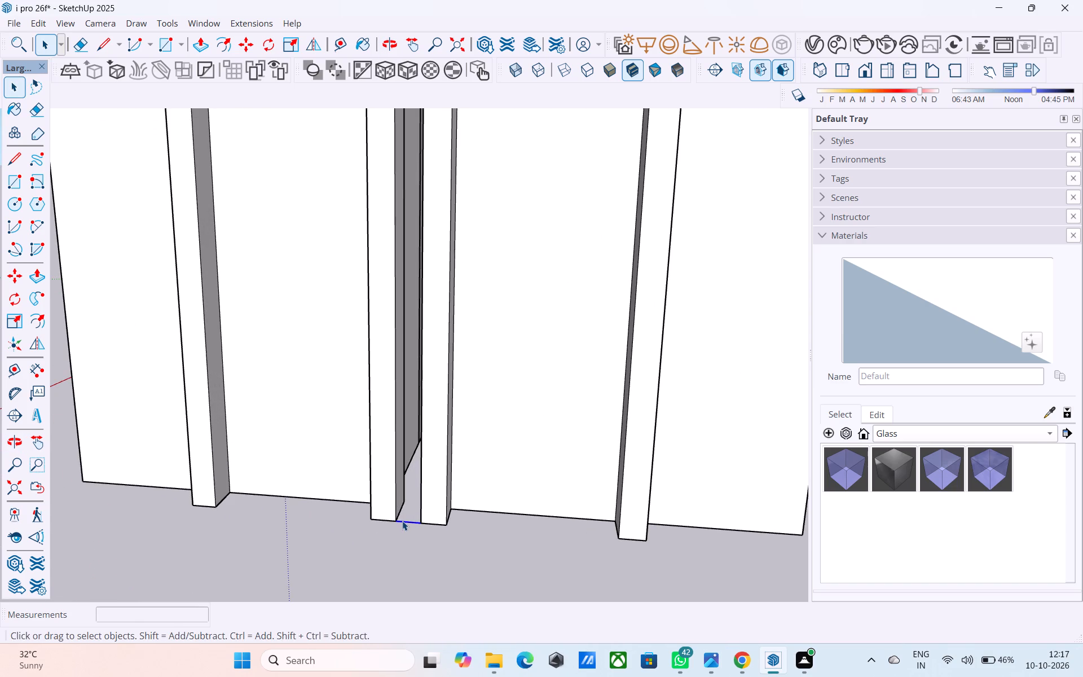
middle_drag(402, 513, 493, 549)
scroll(362, 521, down, 3)
middle_drag(364, 526, 443, 538)
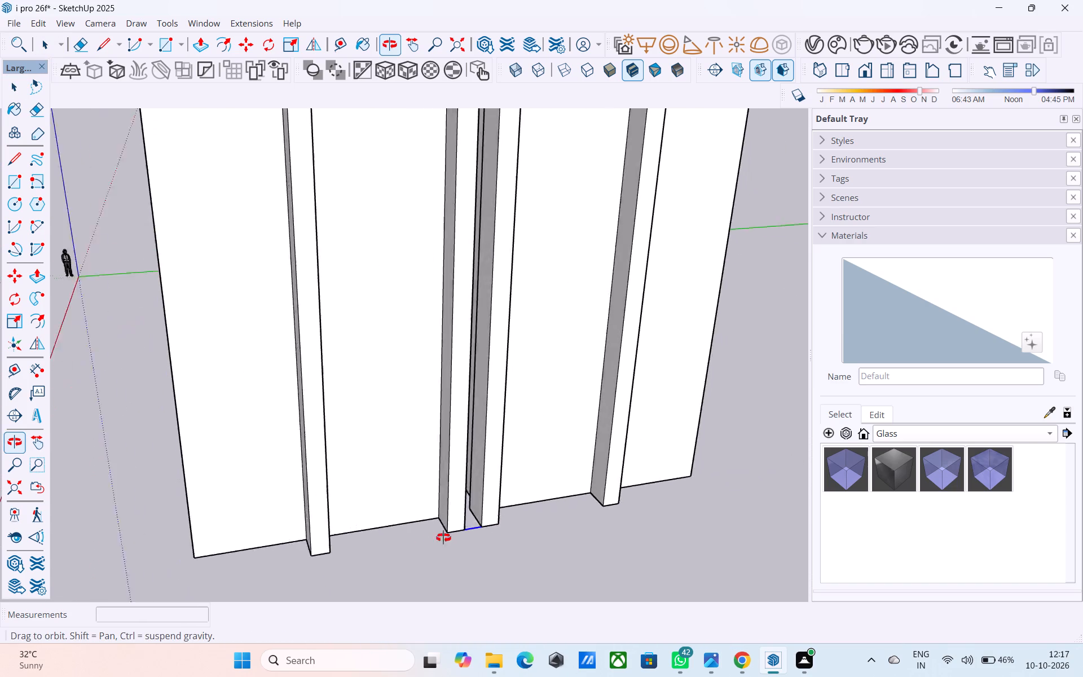
Open the group of the building nearer the scale figure and copy its outer side face's base edge segment 12' upward.
middle_drag(443, 538, 837, 481)
middle_drag(549, 457, 712, 464)
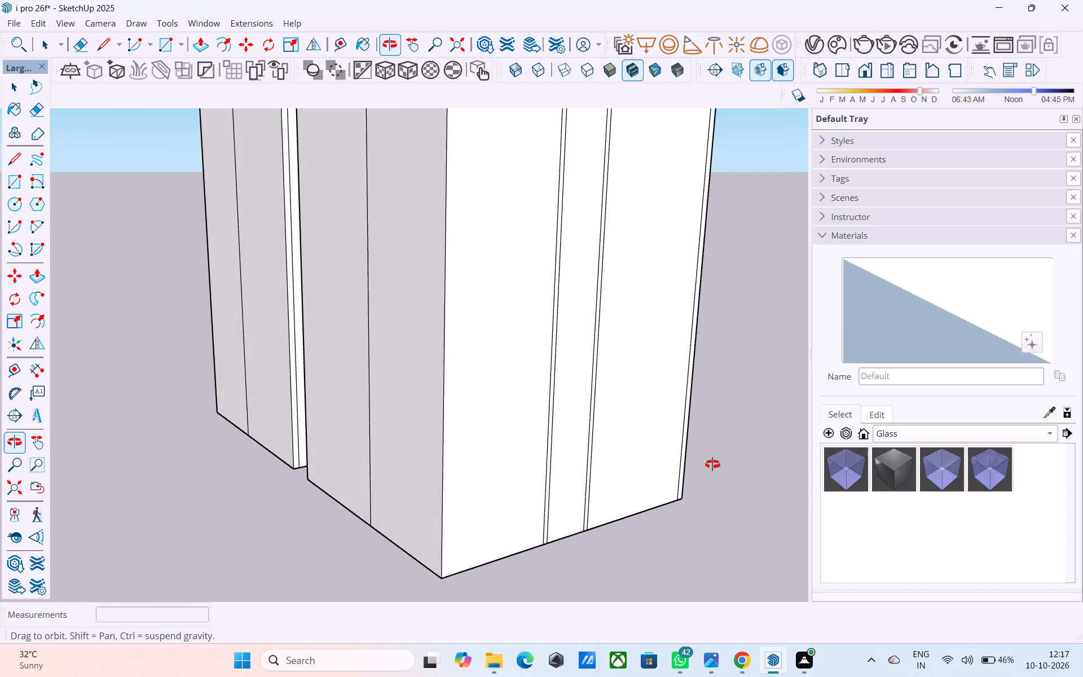
middle_drag(712, 464, 681, 471)
click(620, 524)
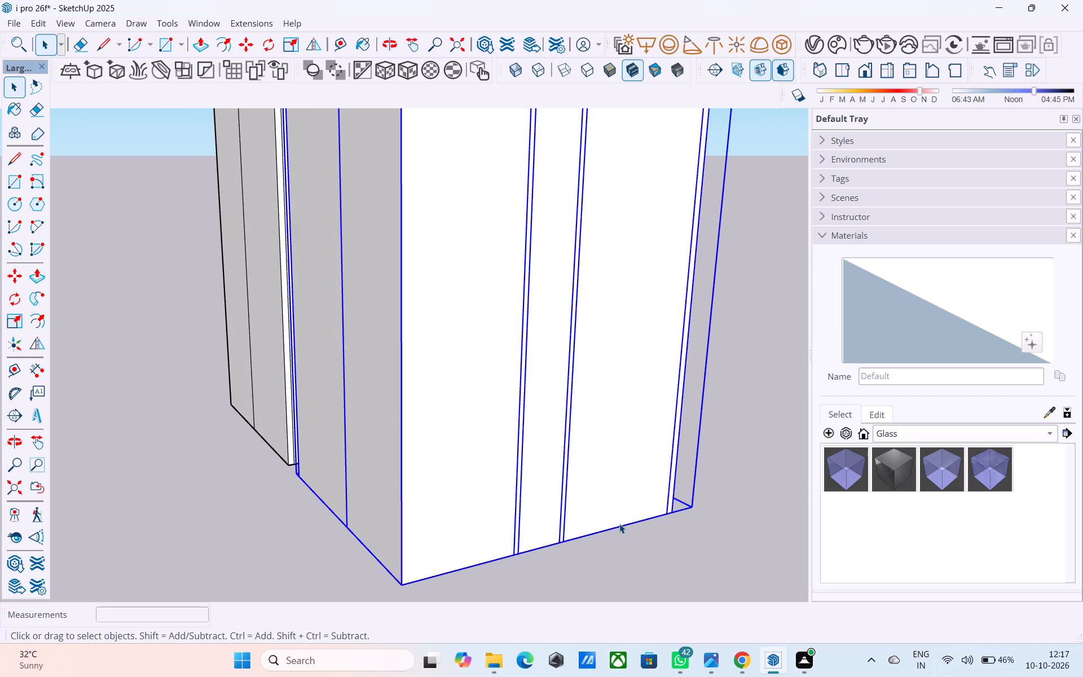
double_click(576, 485)
click(601, 529)
click(604, 532)
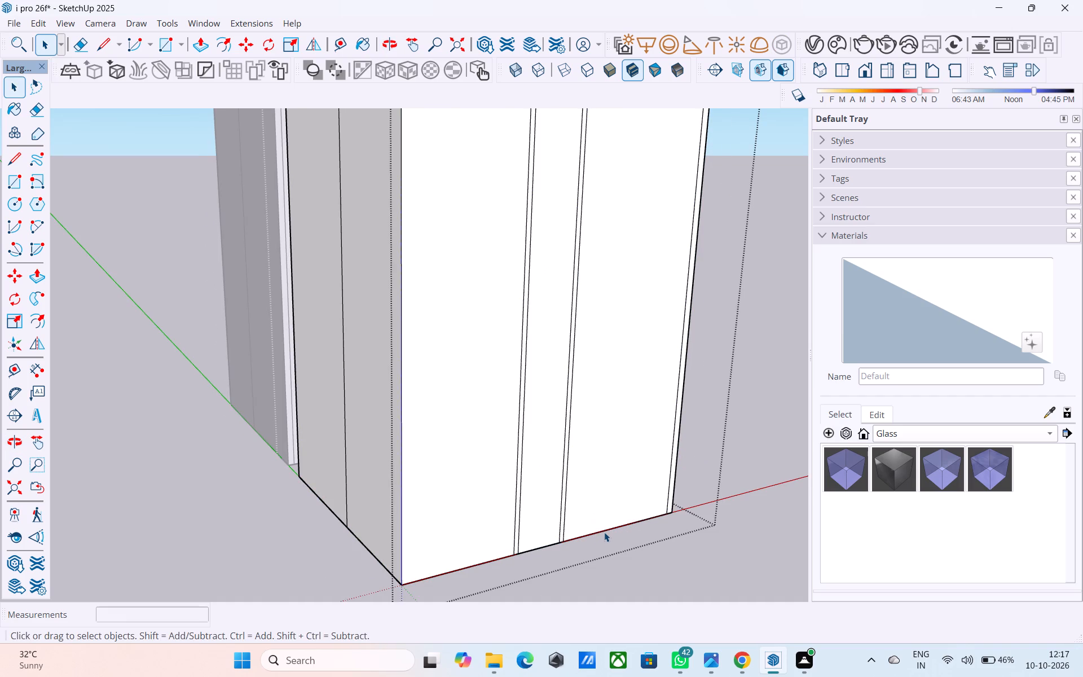
key(m)
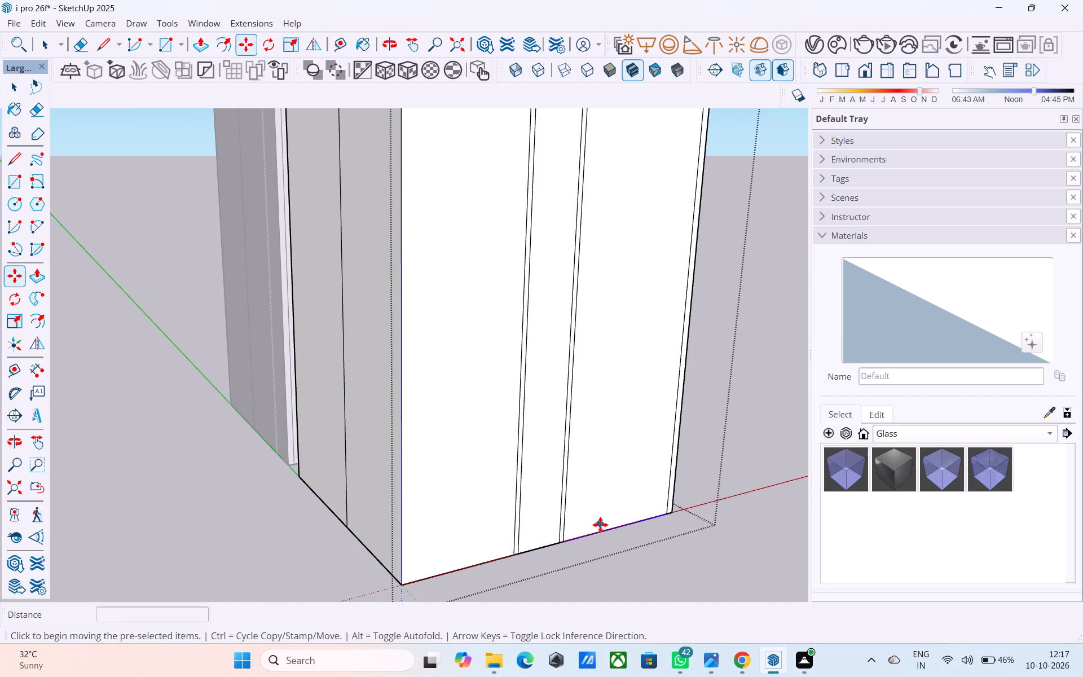
click(568, 542)
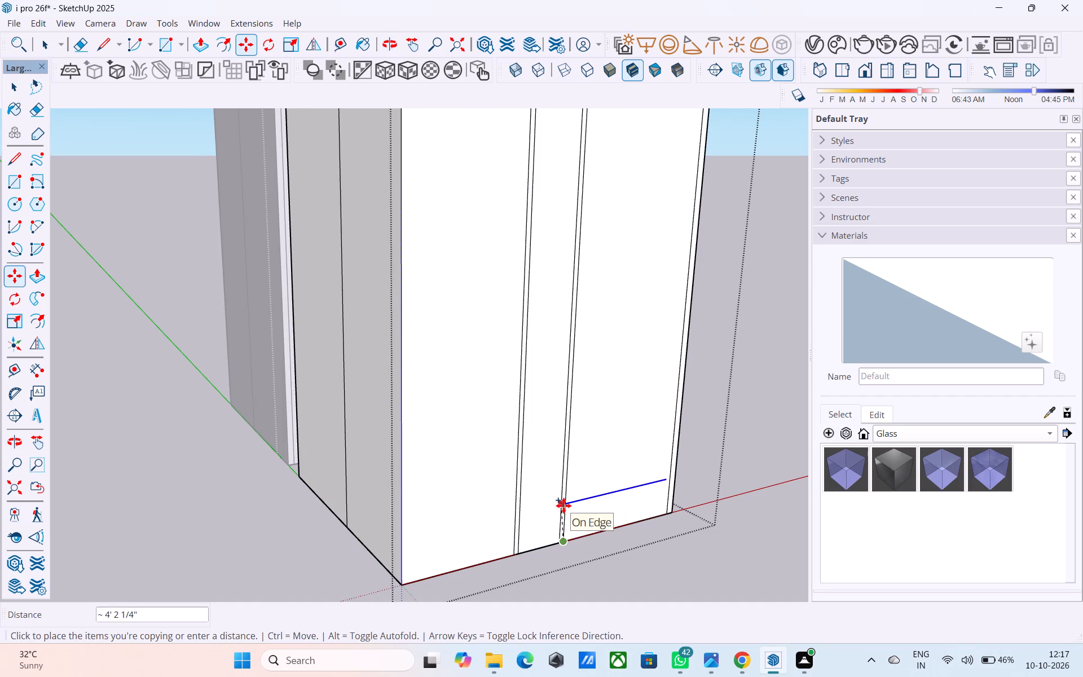
text(12')
key(Return)
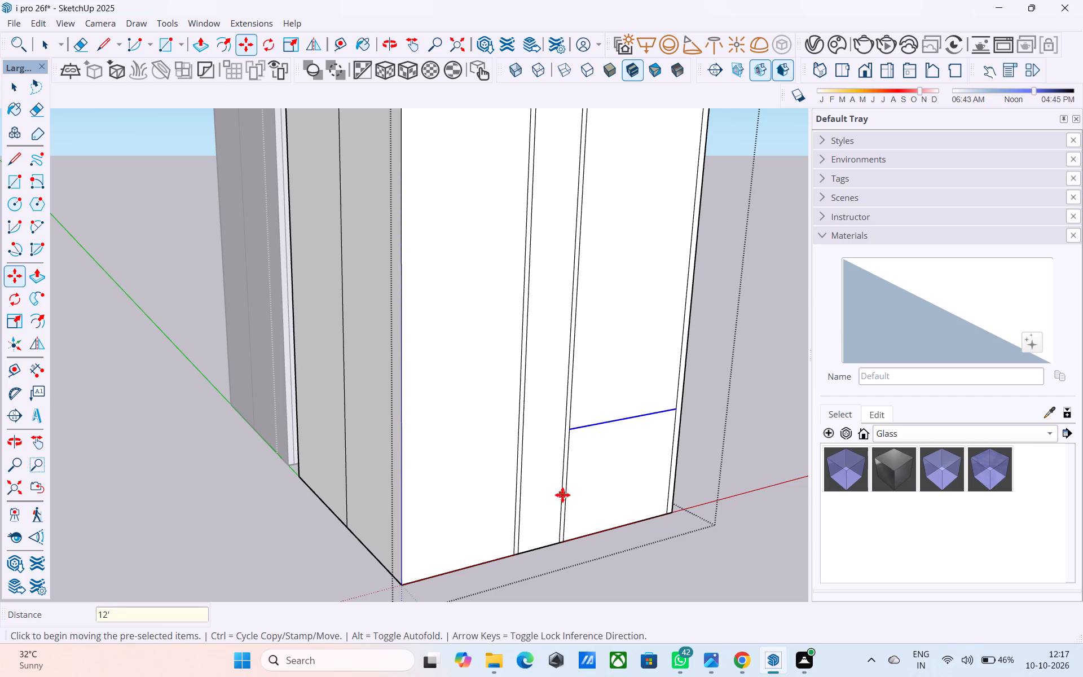
Draw a horizontal line from the copied edge's inner end across both partition strips to the side face's rear corner.
key(l)
scroll(565, 451, up, 6)
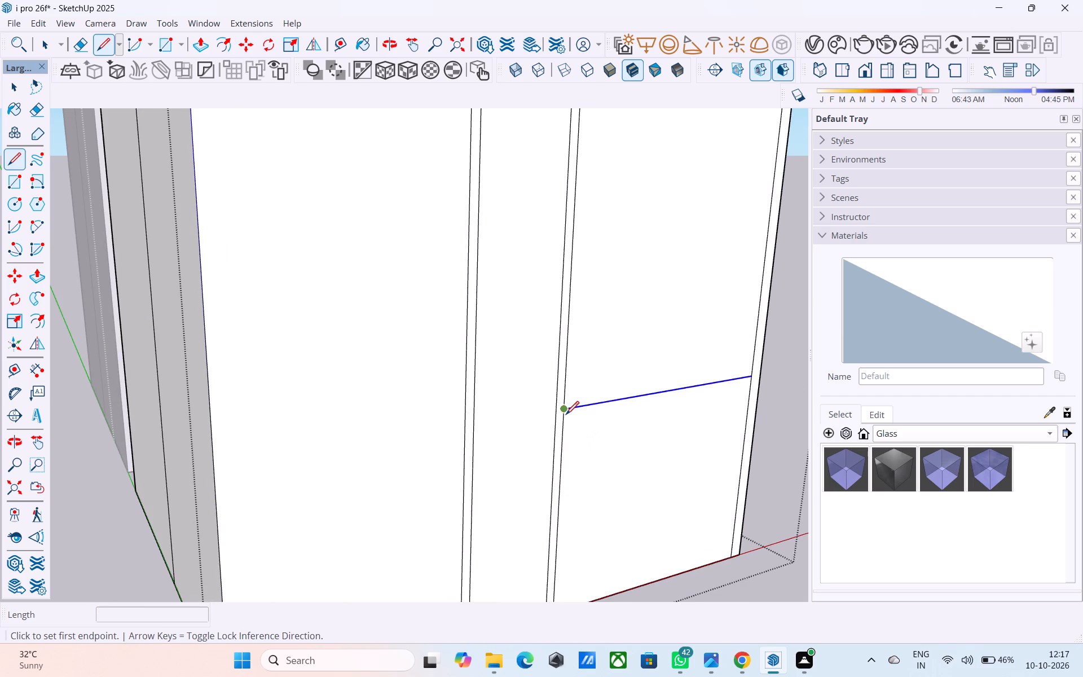
click(566, 416)
scroll(476, 429, down, 4)
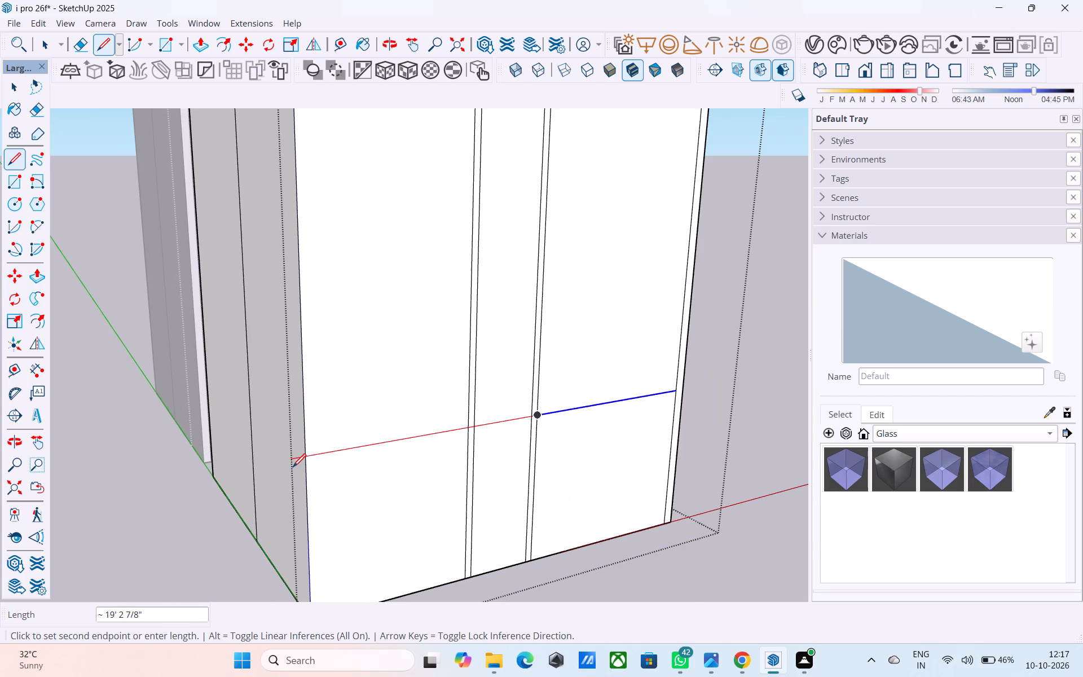
click(302, 461)
Continue the 12' level line across the narrow front corner strip and 11' 9" along the front face to the first projecting leg.
middle_drag(715, 419, 488, 442)
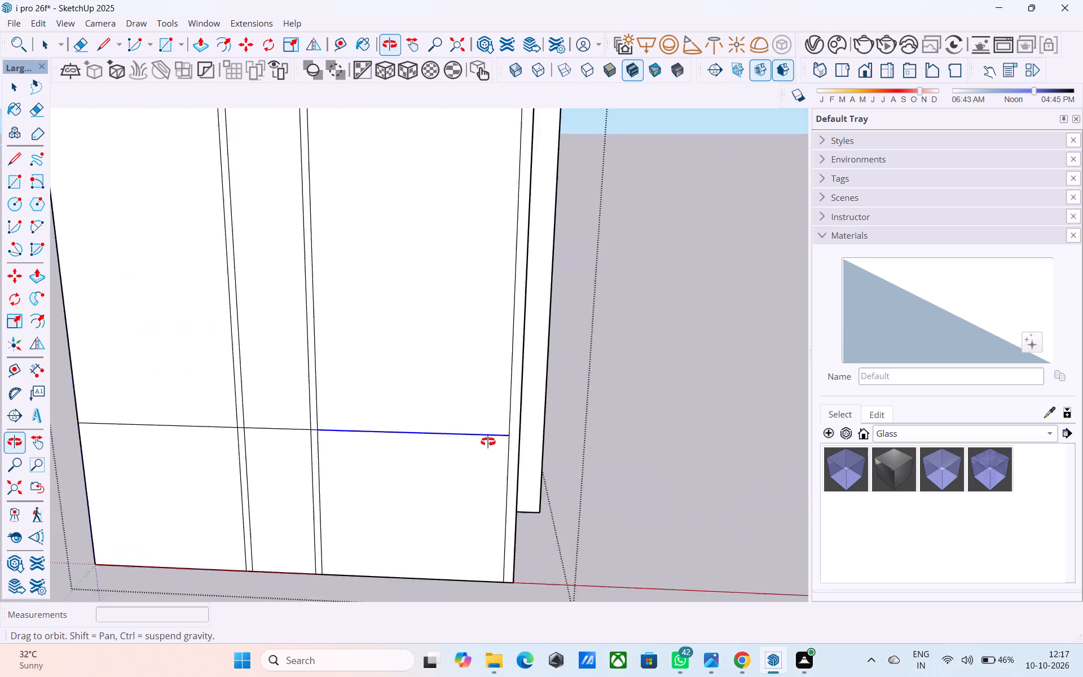
middle_drag(488, 442, 413, 458)
scroll(357, 481, up, 3)
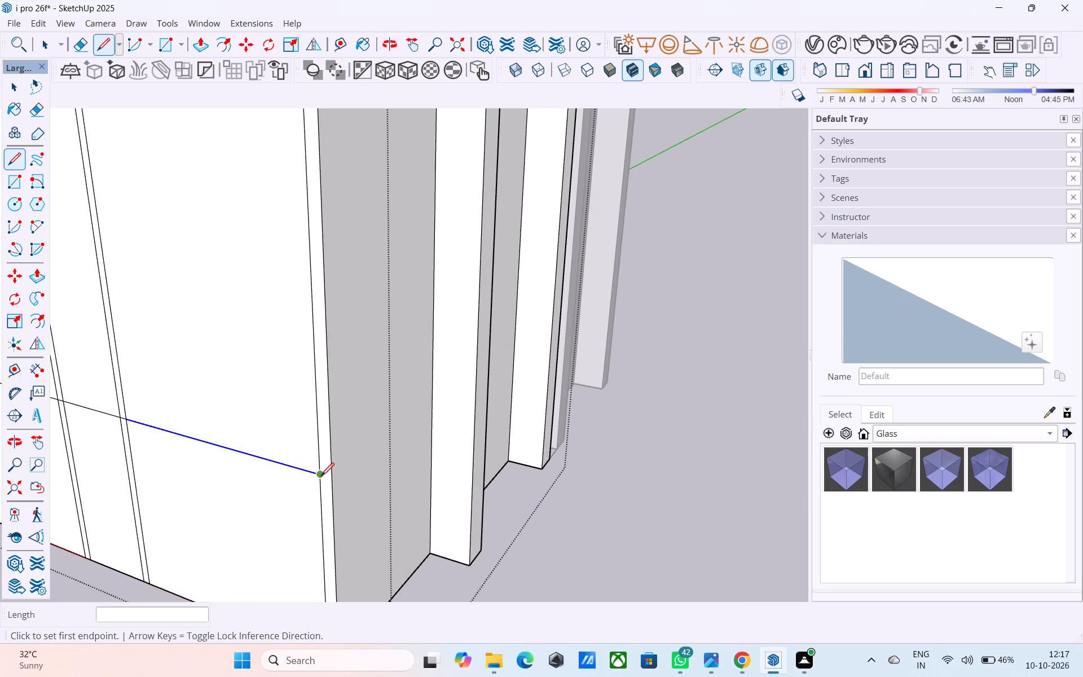
click(321, 477)
click(329, 476)
click(336, 480)
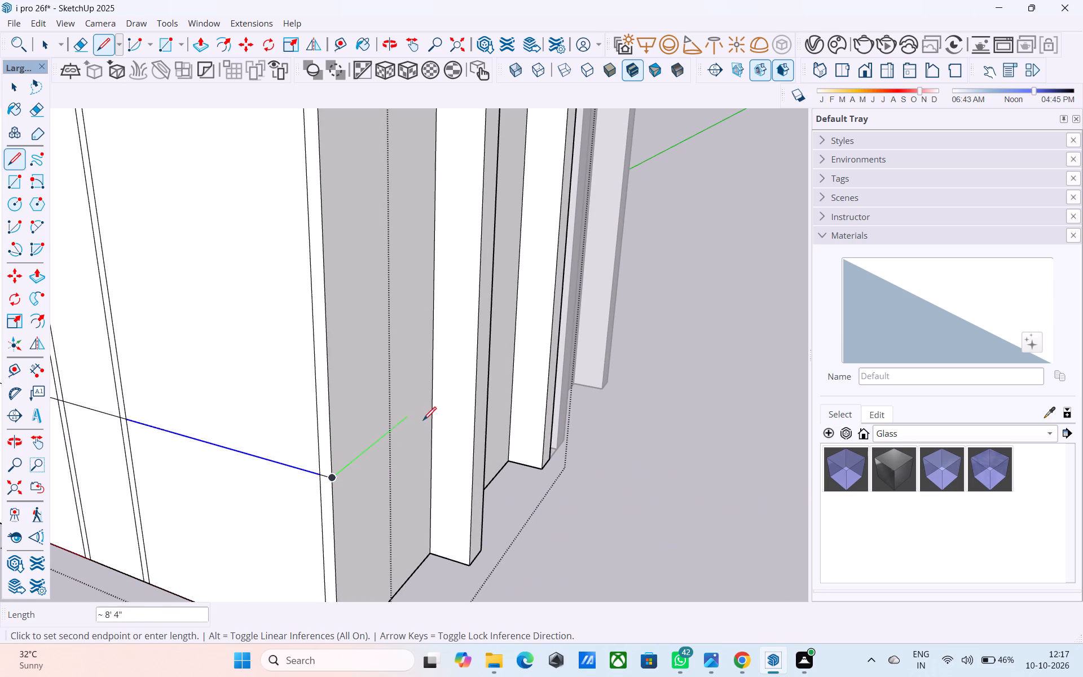
click(433, 391)
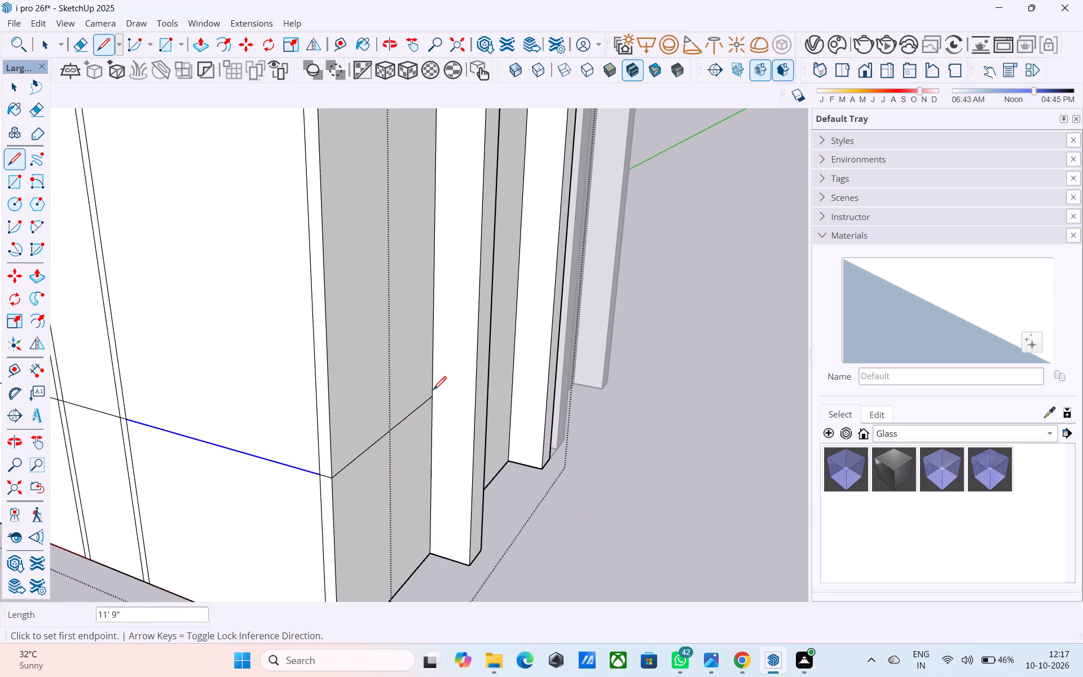
Wrap the 12' level line around the first projecting leg across its outer side, front and 3' inner side.
middle_drag(473, 401, 358, 433)
click(294, 432)
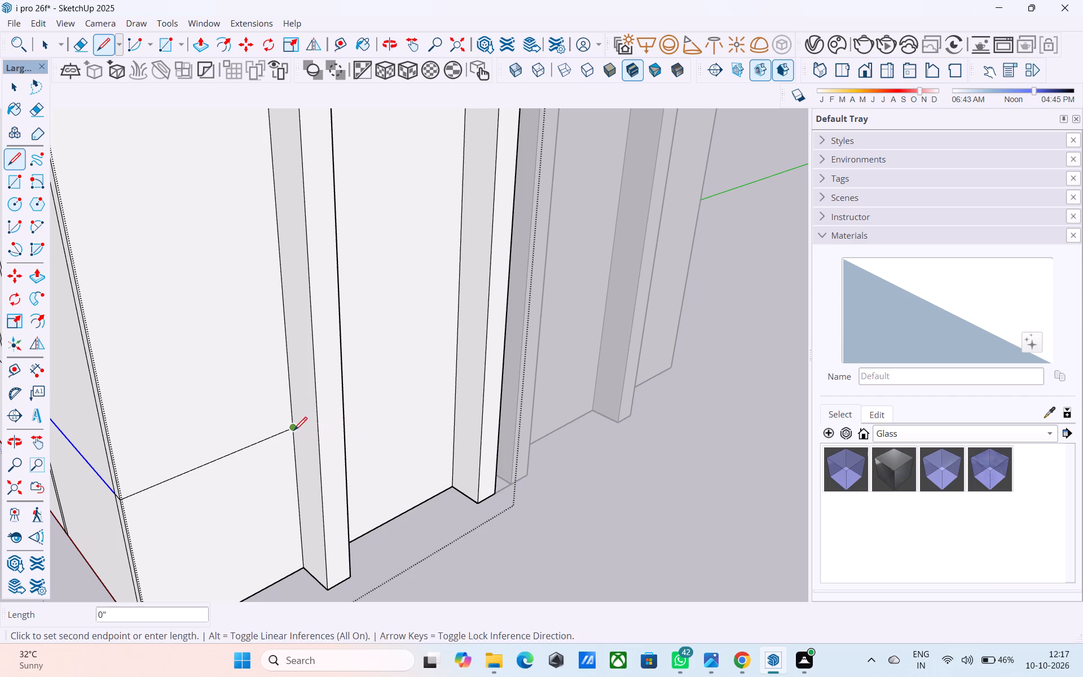
click(318, 443)
click(319, 449)
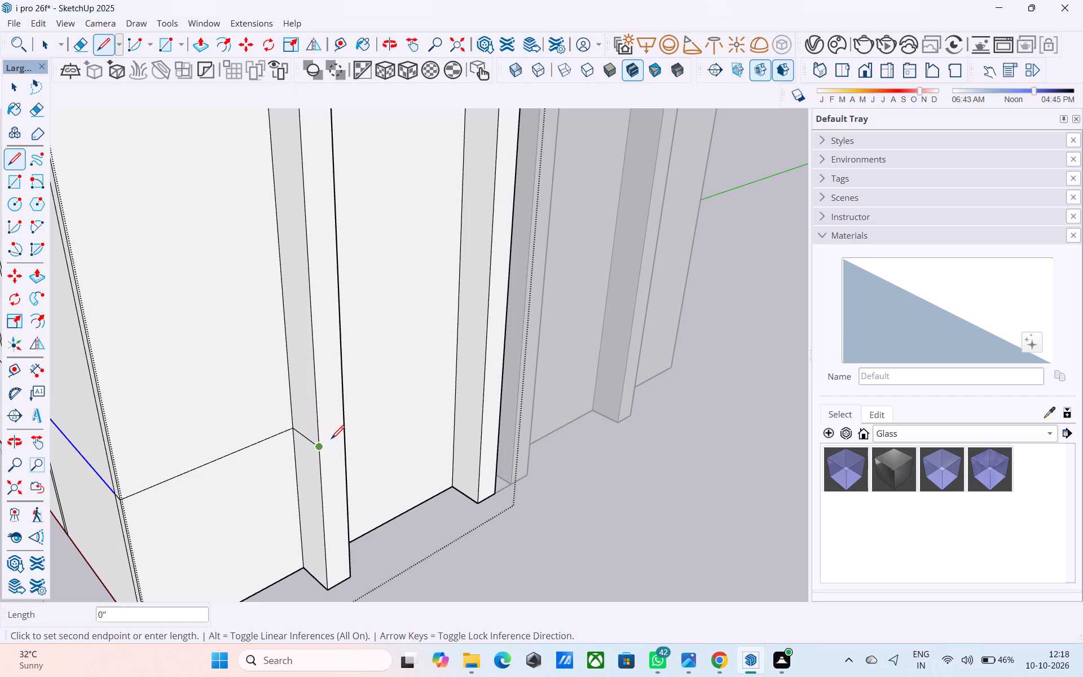
click(345, 436)
scroll(571, 405, down, 4)
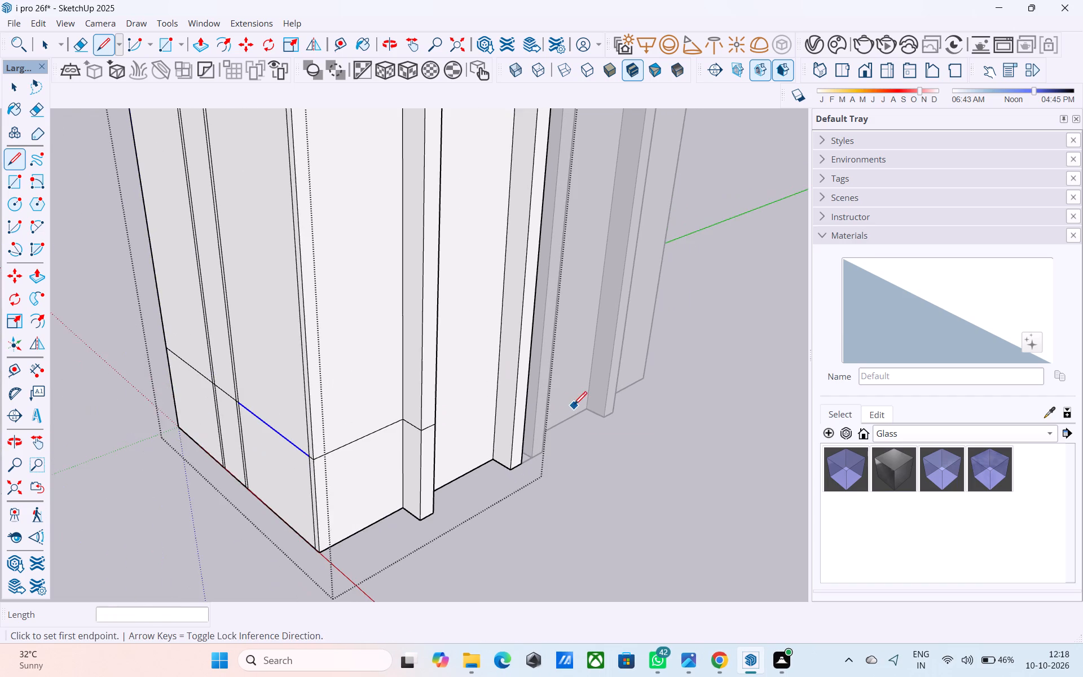
middle_drag(537, 410, 237, 467)
scroll(244, 456, up, 6)
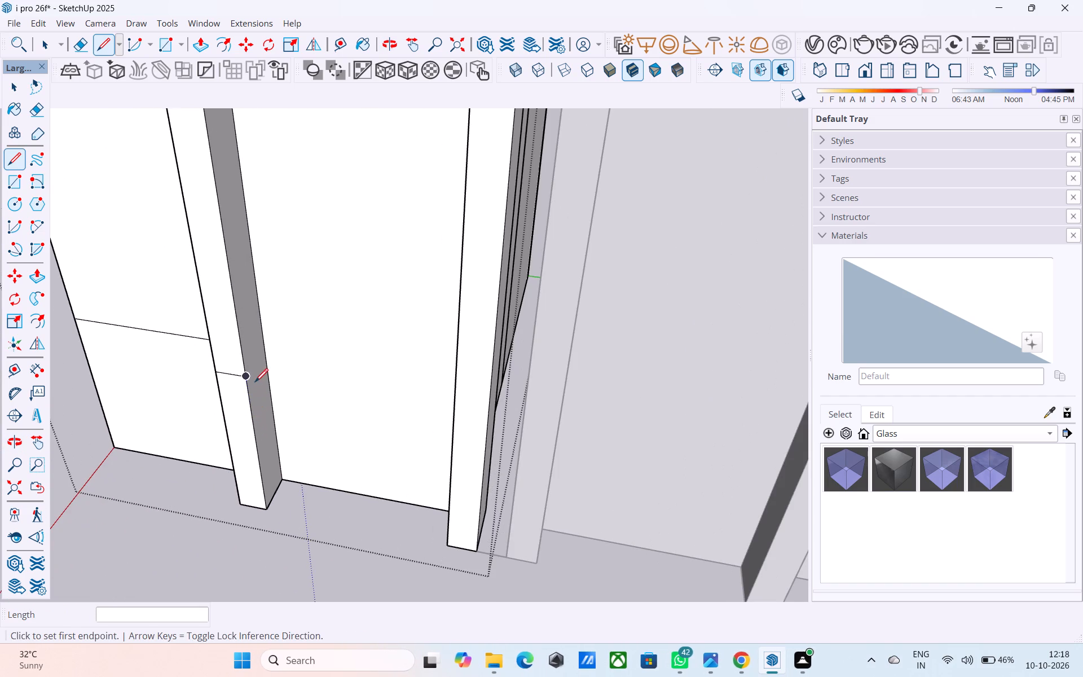
click(250, 375)
click(271, 346)
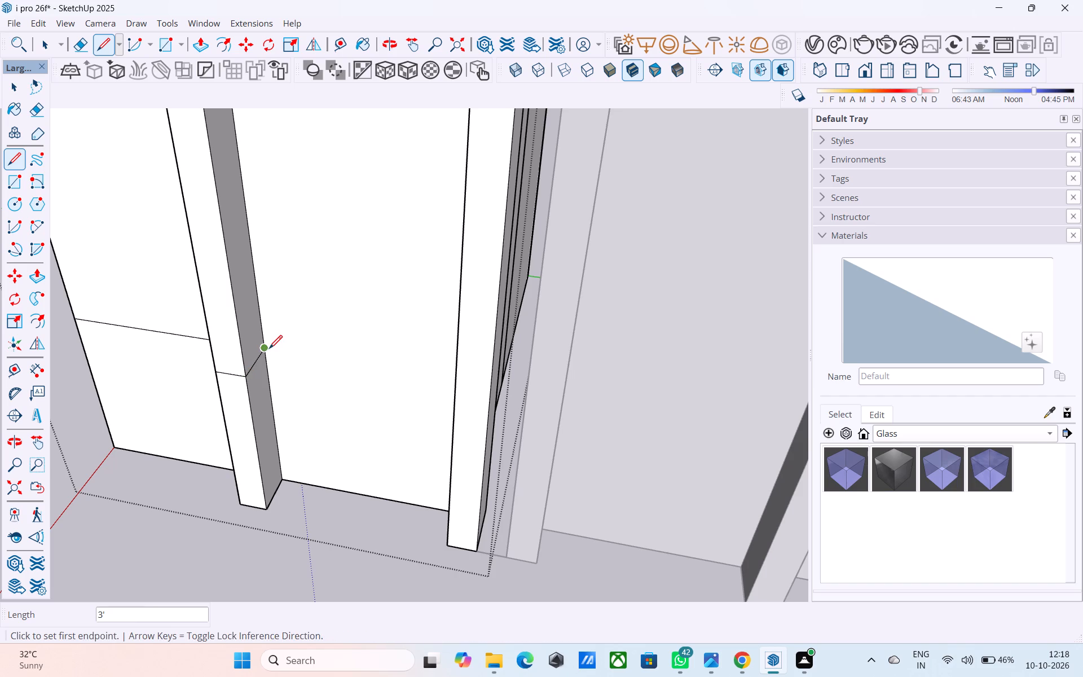
Draw the level line 13' across the recessed front face, then 3' and 2' around the second projecting leg.
click(265, 352)
middle_drag(319, 354, 422, 337)
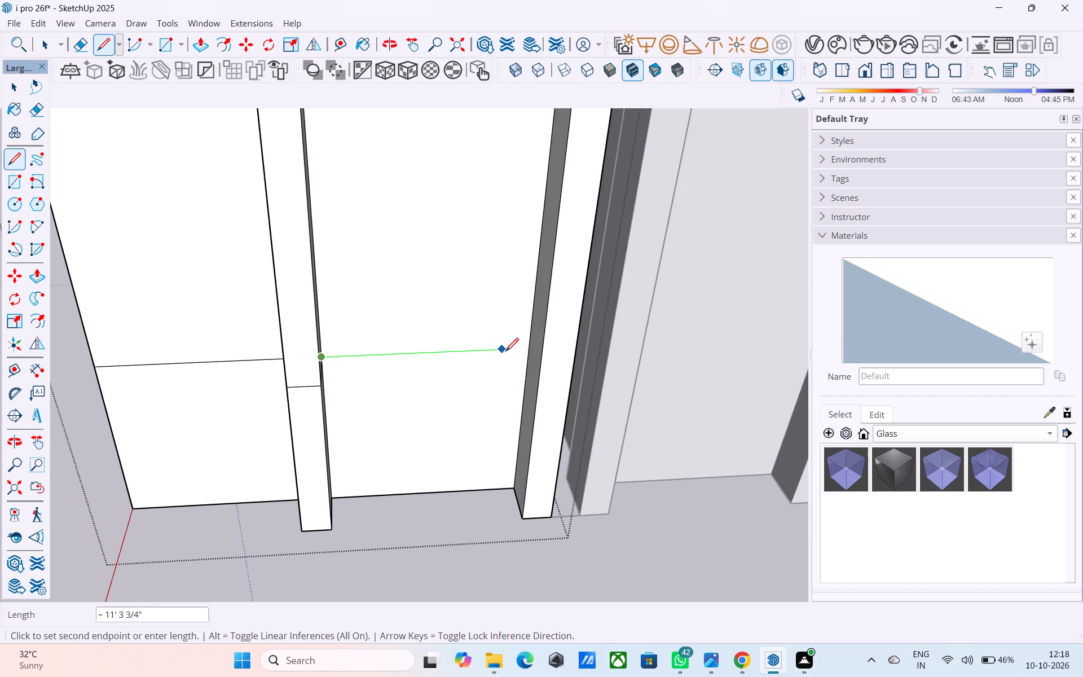
click(527, 350)
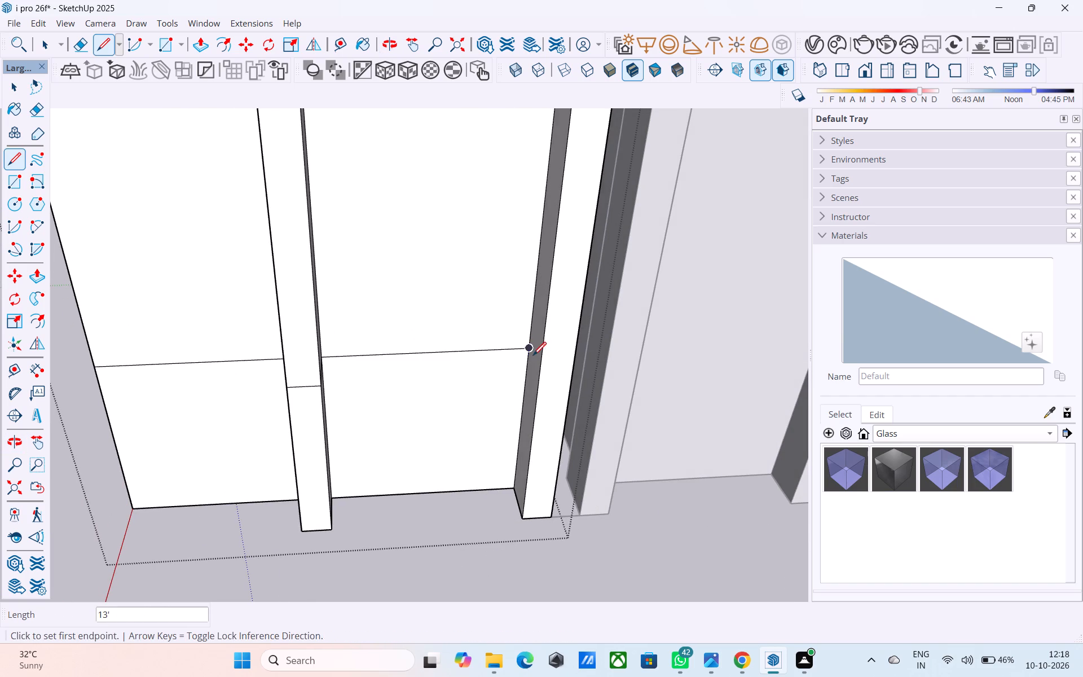
click(533, 356)
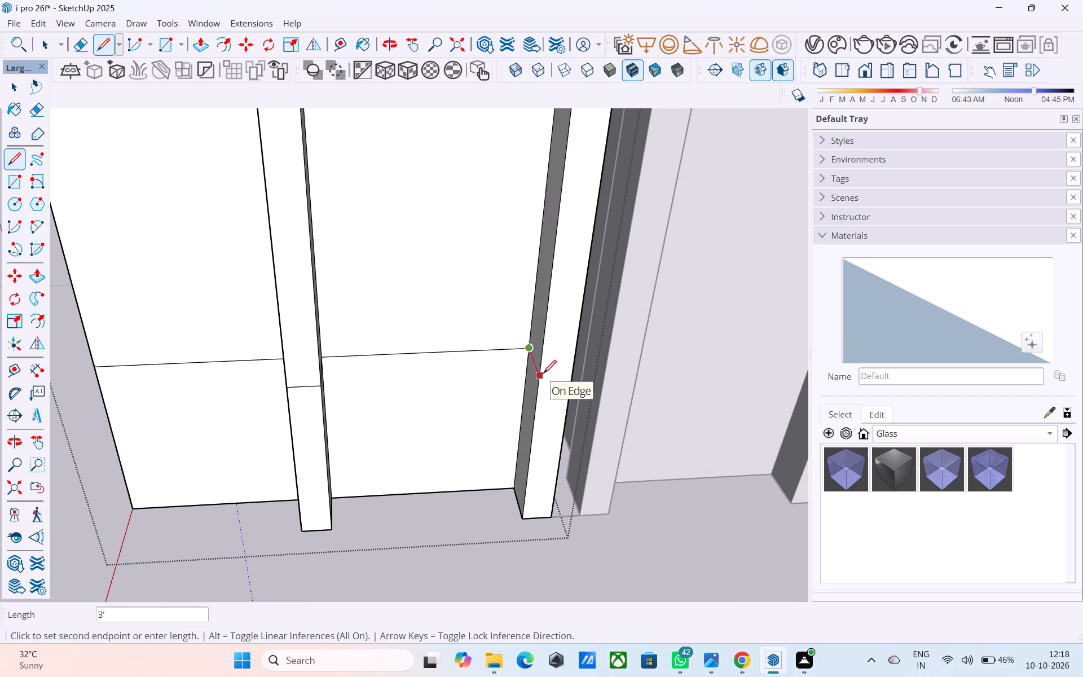
click(543, 375)
click(540, 378)
click(571, 376)
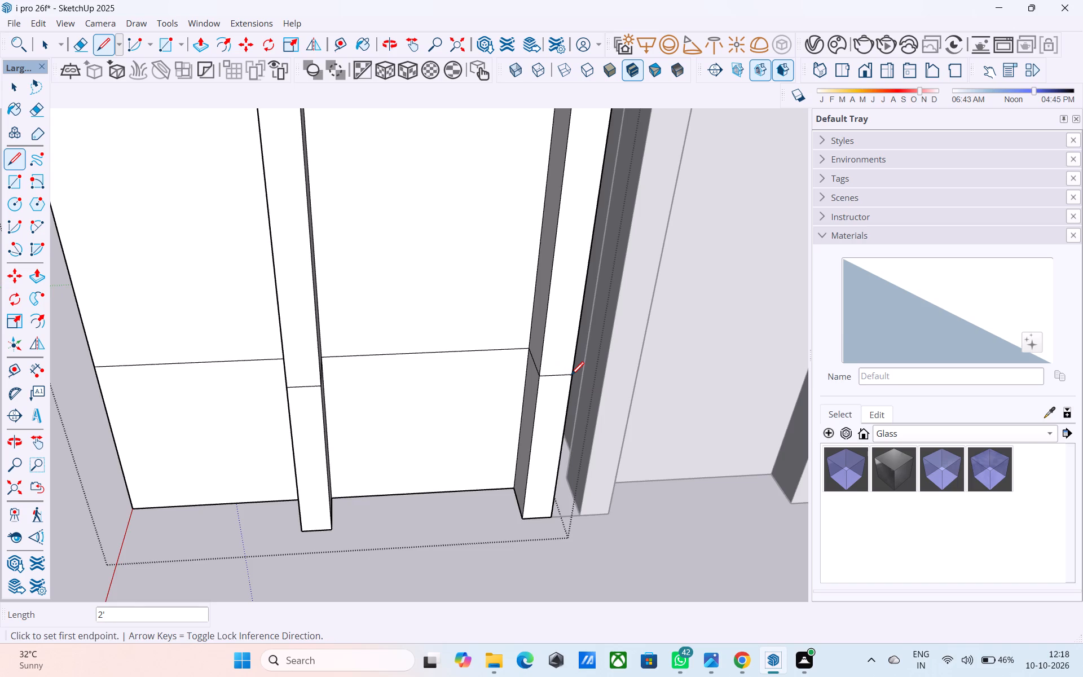
Draw a 27' 9" horizontal line across the rear face from the side face's level line to the opposite edge.
scroll(571, 375, down, 4)
middle_drag(403, 388, 679, 372)
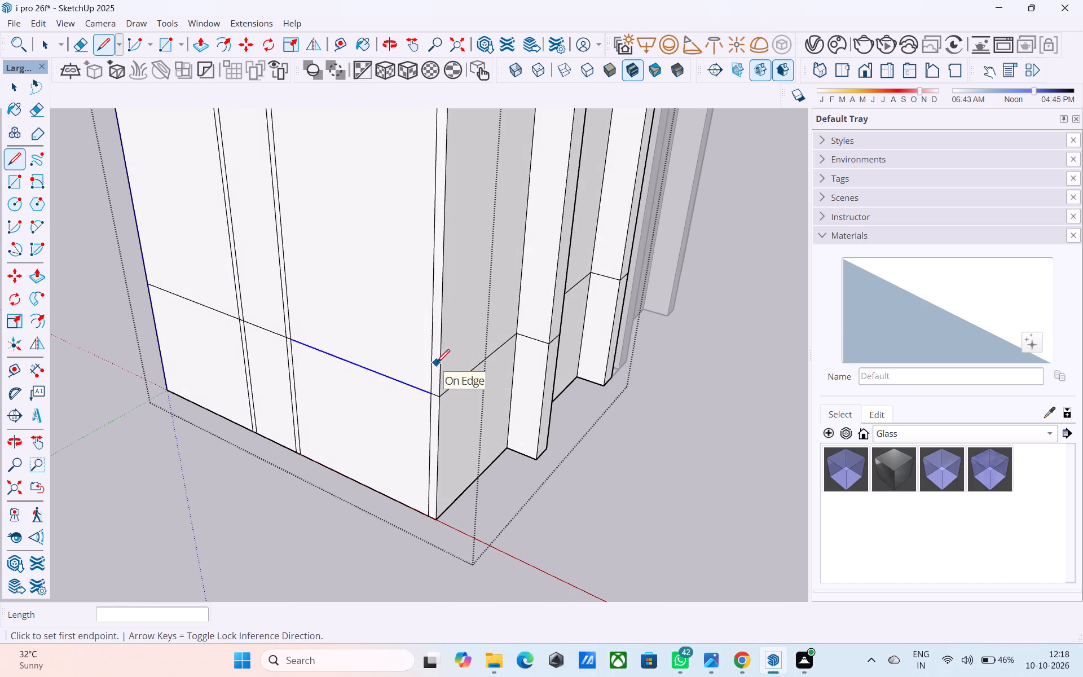
middle_drag(437, 364, 681, 347)
middle_drag(273, 361, 509, 360)
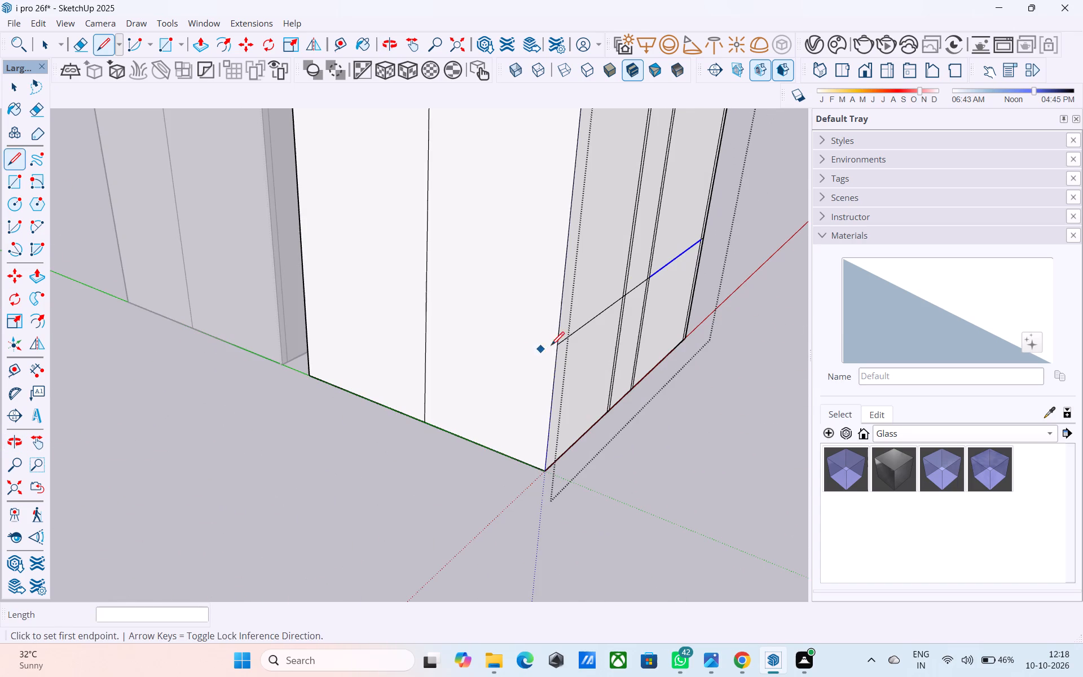
click(554, 345)
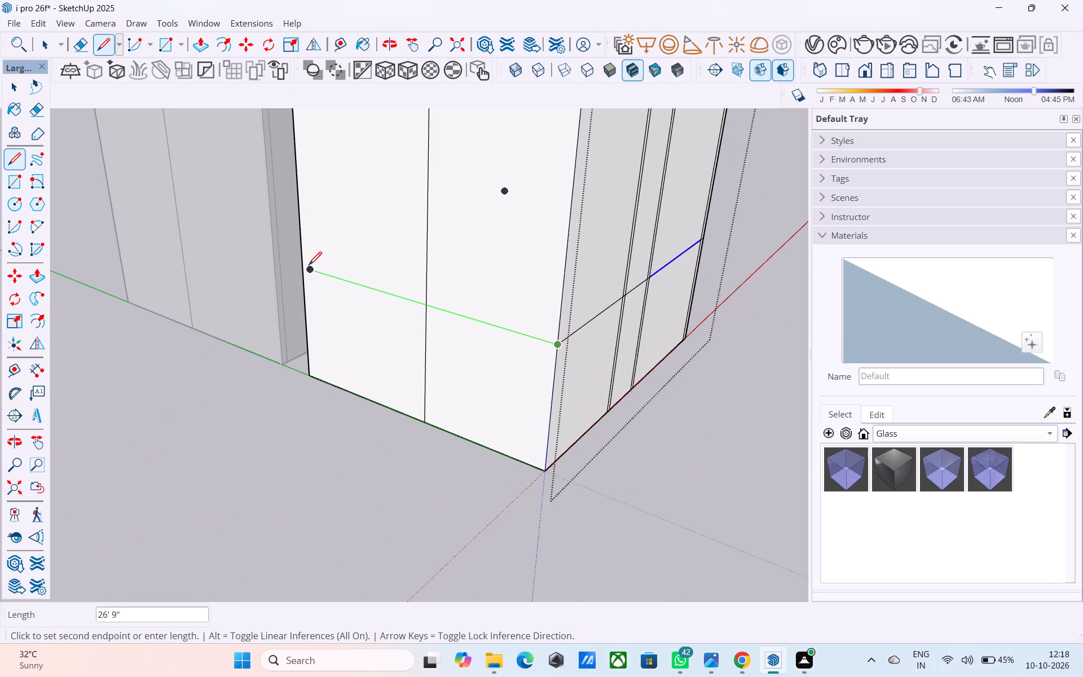
click(306, 266)
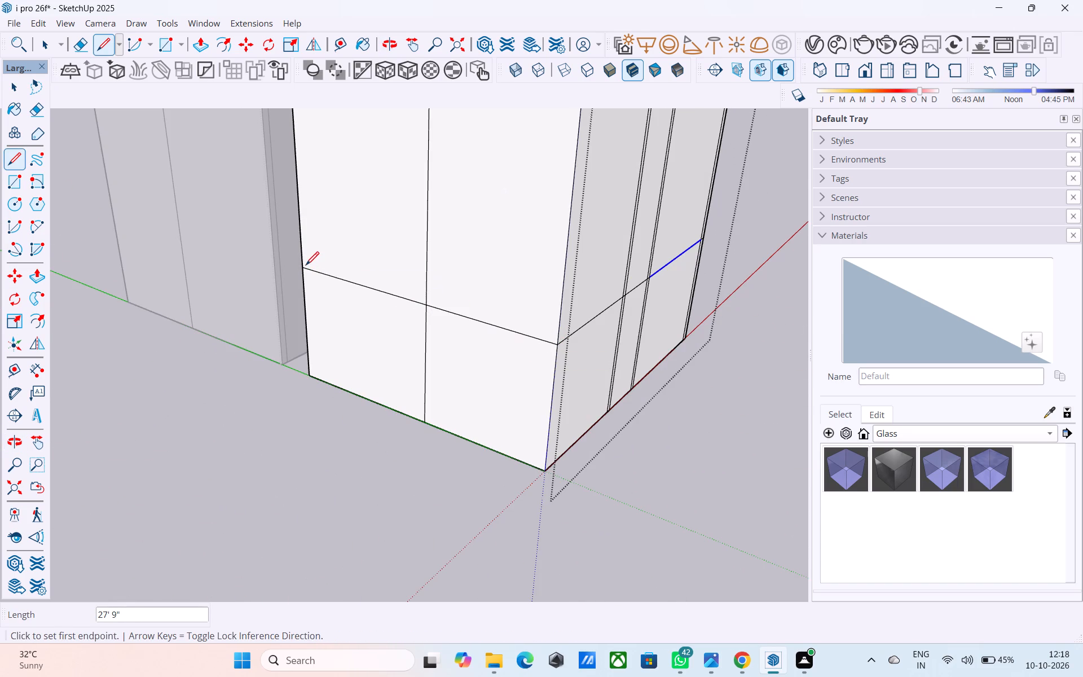
Erase the vertical line segments below the 12' level line on the rear face and the outer side face.
click(91, 42)
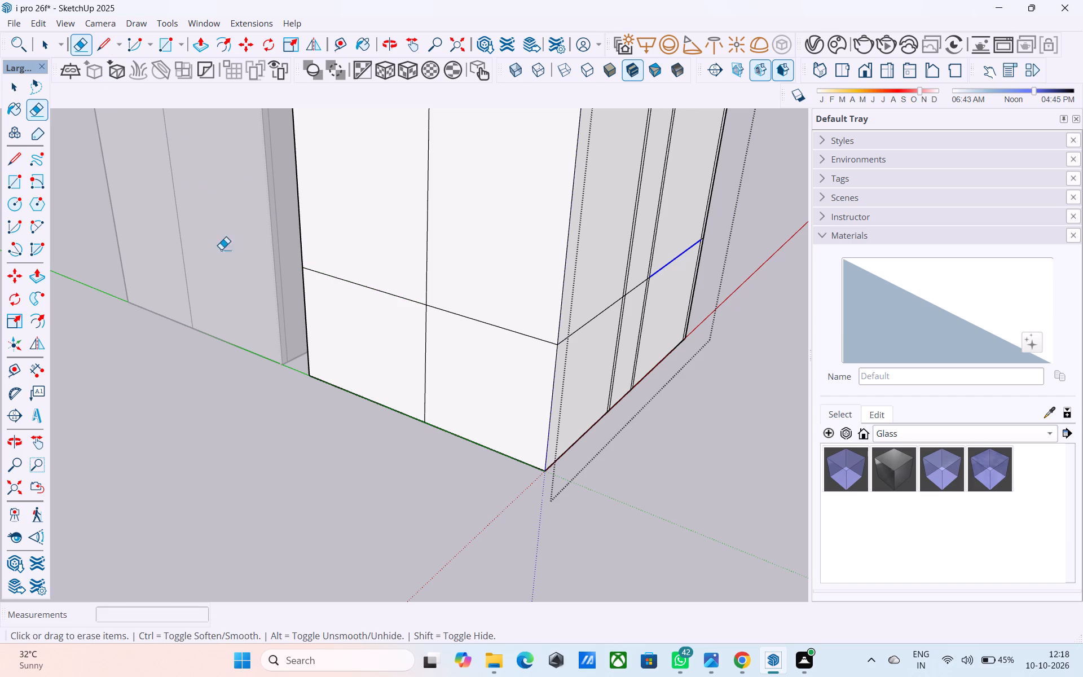
drag(428, 367, 406, 361)
scroll(280, 343, down, 5)
middle_drag(516, 354, 466, 340)
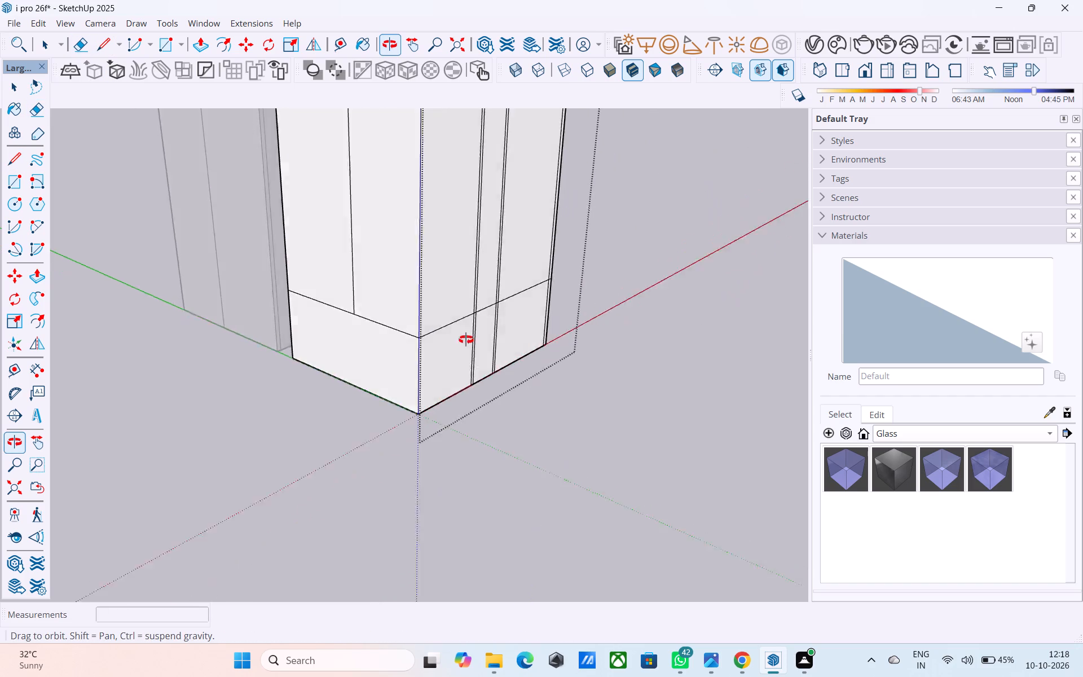
middle_drag(466, 340, 397, 333)
scroll(419, 336, up, 4)
drag(505, 341, 410, 348)
middle_drag(540, 321, 118, 346)
middle_drag(186, 354, 250, 355)
scroll(316, 349, up, 7)
click(338, 341)
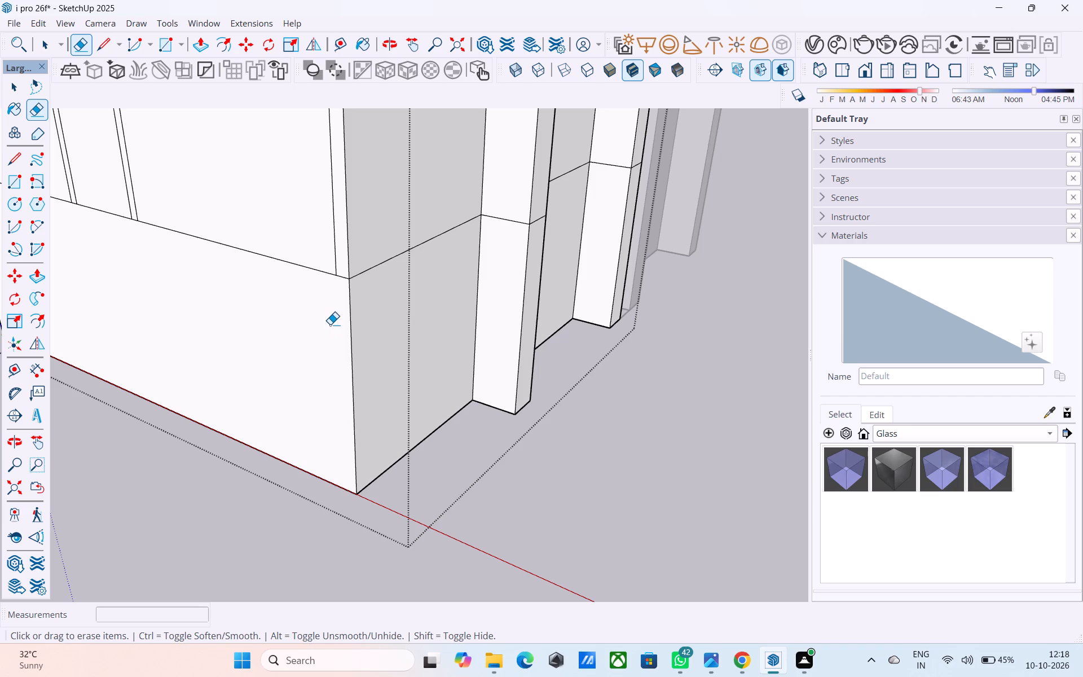
key(space)
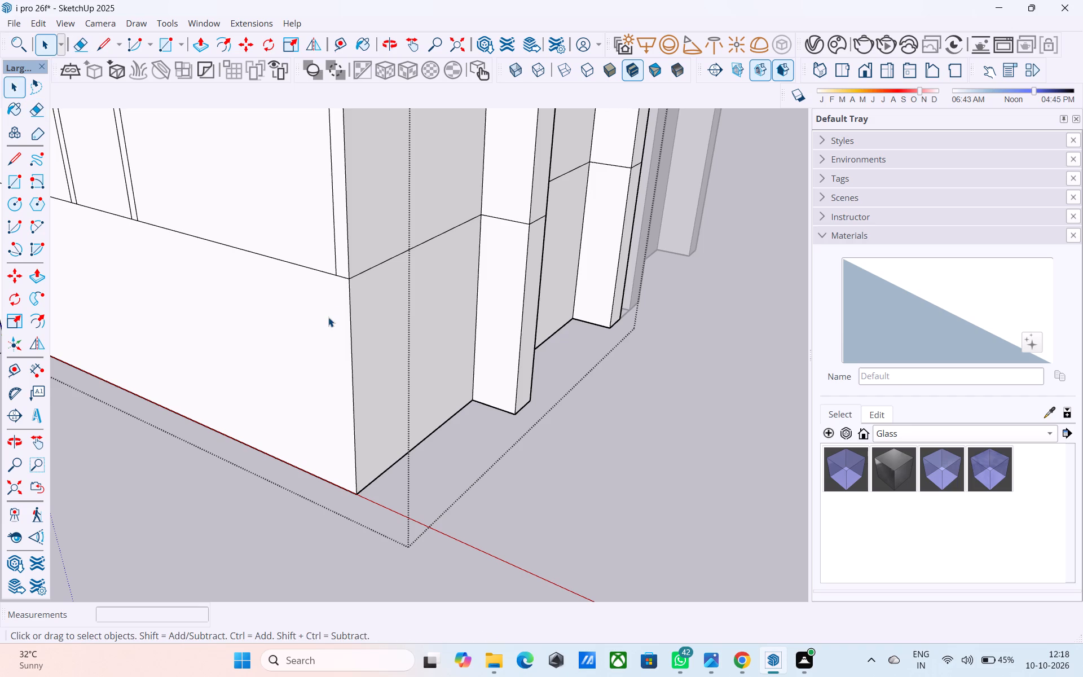
Push the first projecting leg's lower front face back 3' flush with the front wall.
scroll(328, 320, down, 4)
middle_drag(474, 300, 327, 317)
scroll(309, 345, down, 4)
middle_drag(347, 348, 342, 337)
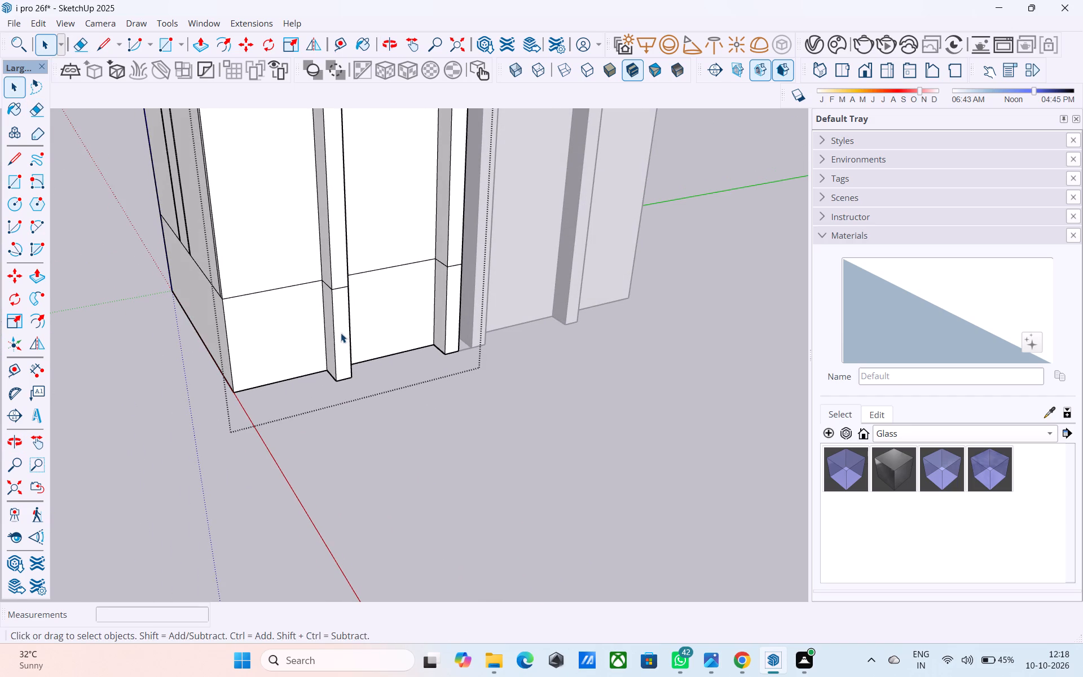
click(342, 333)
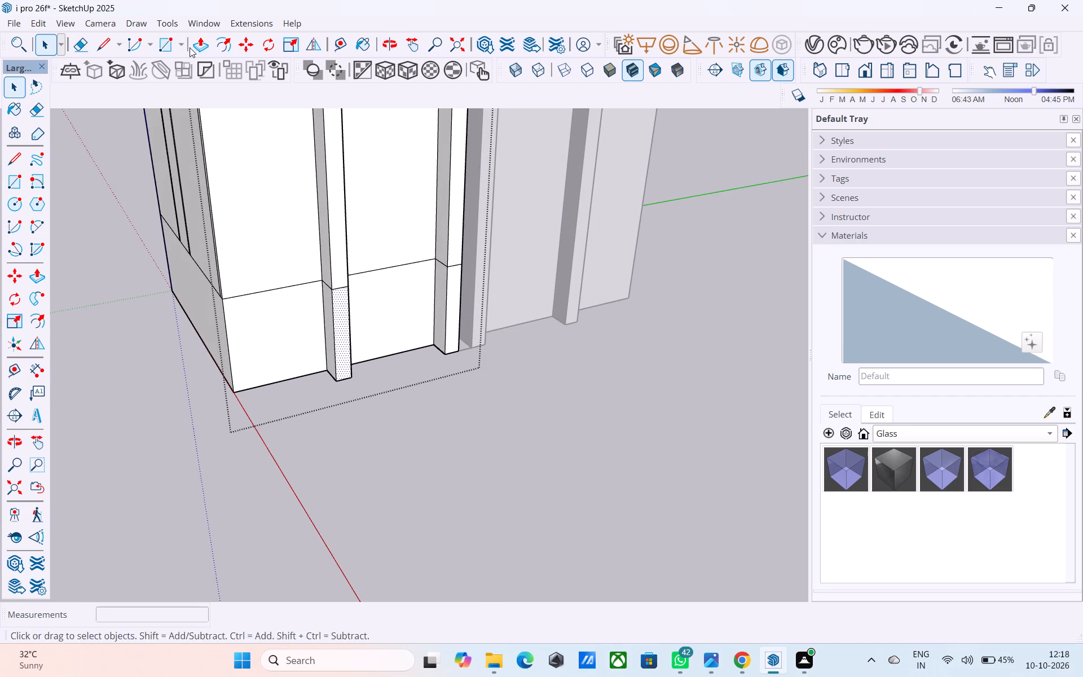
click(192, 47)
scroll(341, 358, up, 3)
click(341, 350)
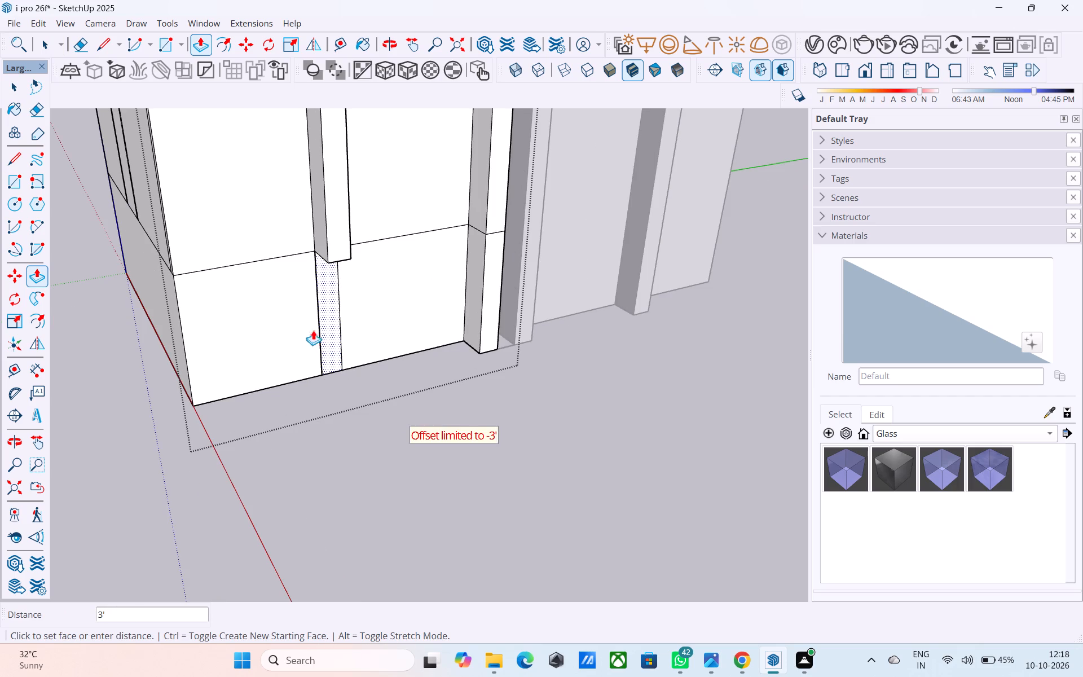
click(284, 324)
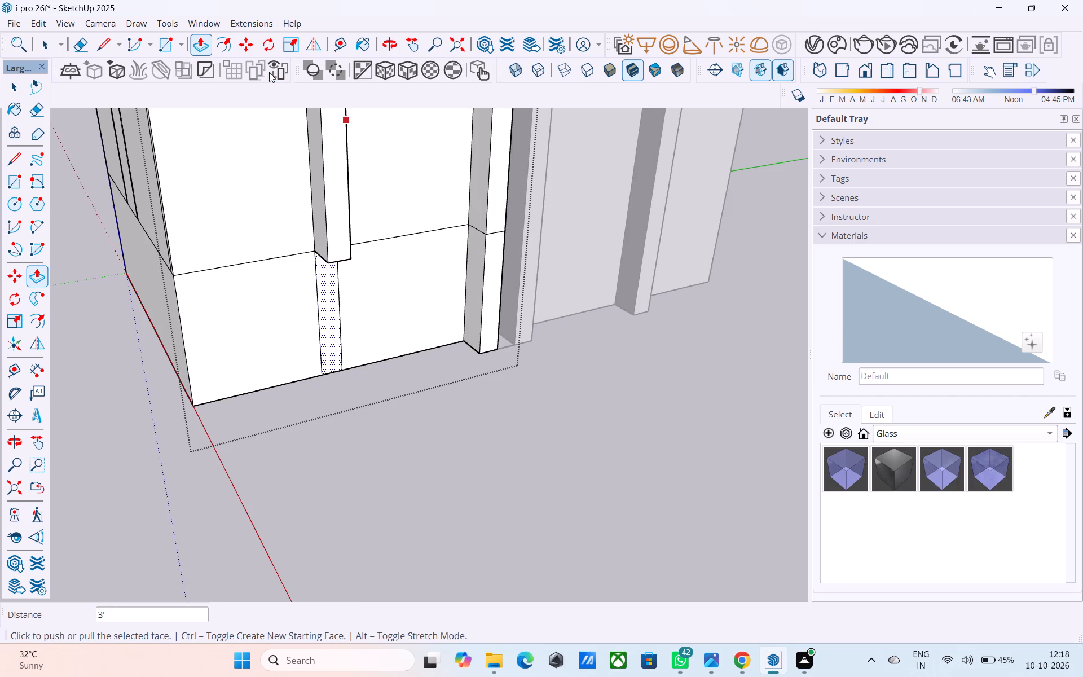
Push the second projecting leg's lower front face back 3' flush with the front wall.
click(203, 47)
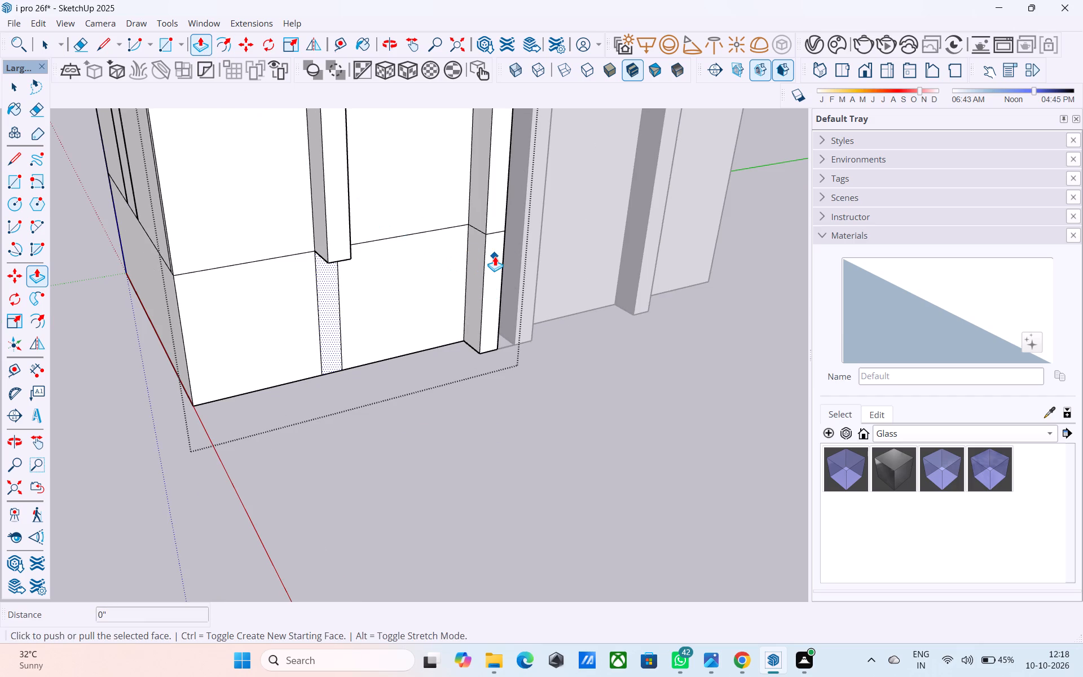
key(space)
click(495, 256)
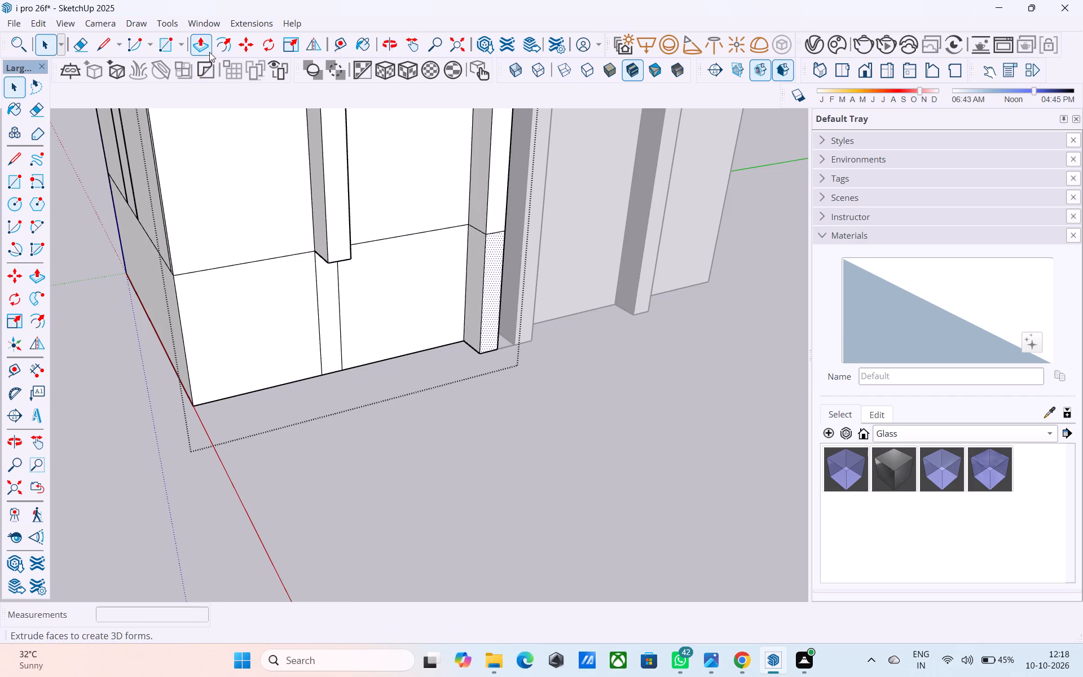
click(209, 51)
click(487, 276)
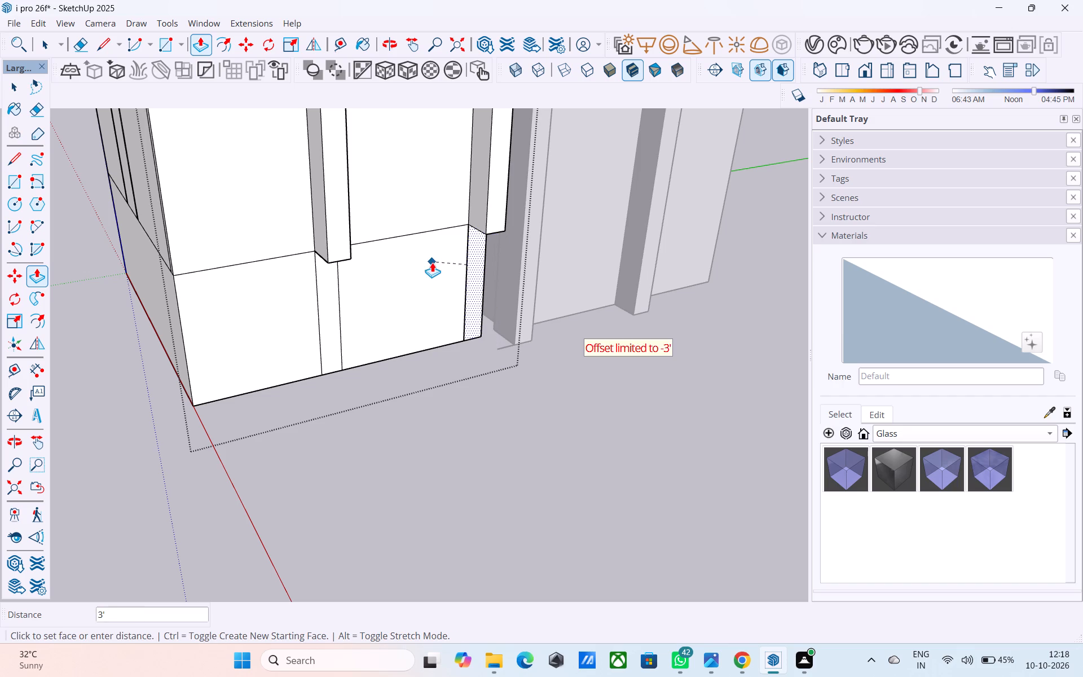
click(432, 262)
Offset the outline of the narrow middle face between the two partition strips inward by 1', above the base level line.
middle_drag(249, 268, 124, 271)
scroll(160, 302, down, 8)
middle_drag(263, 320, 476, 310)
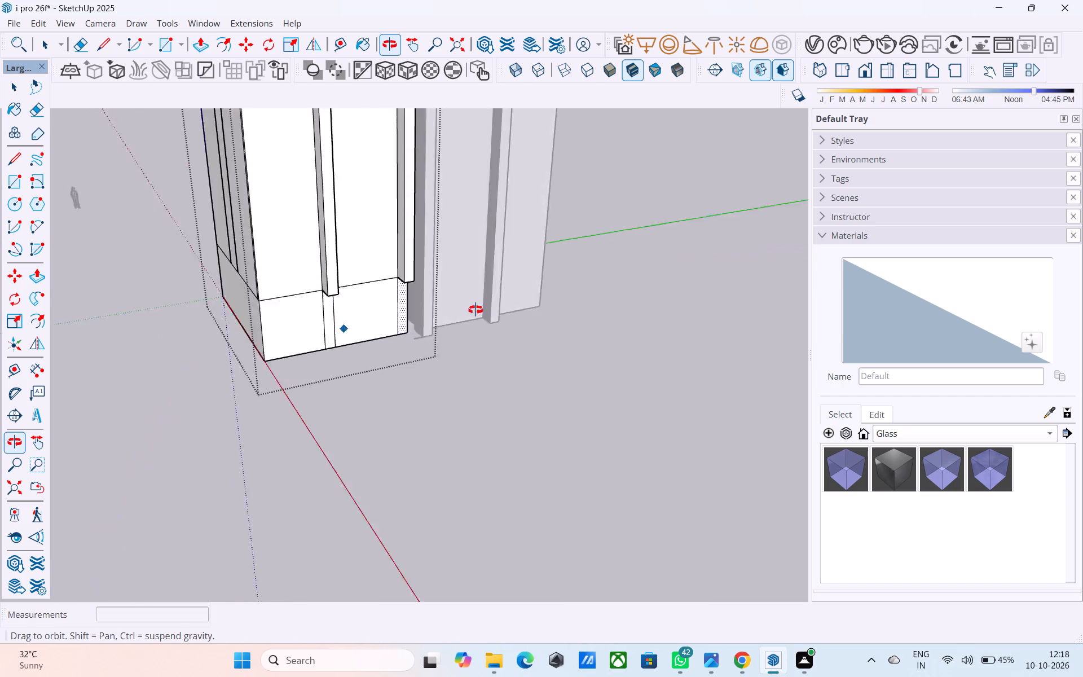
middle_drag(476, 310, 649, 298)
middle_drag(248, 291, 346, 323)
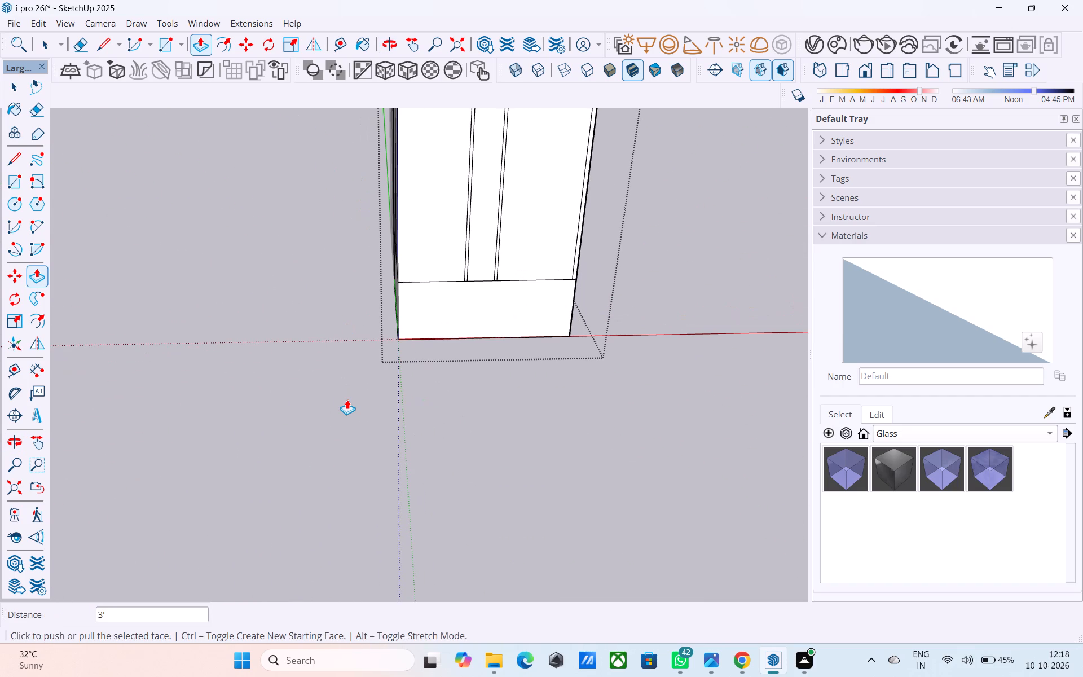
scroll(347, 399, down, 10)
middle_drag(464, 366, 140, 393)
middle_drag(431, 377, 325, 368)
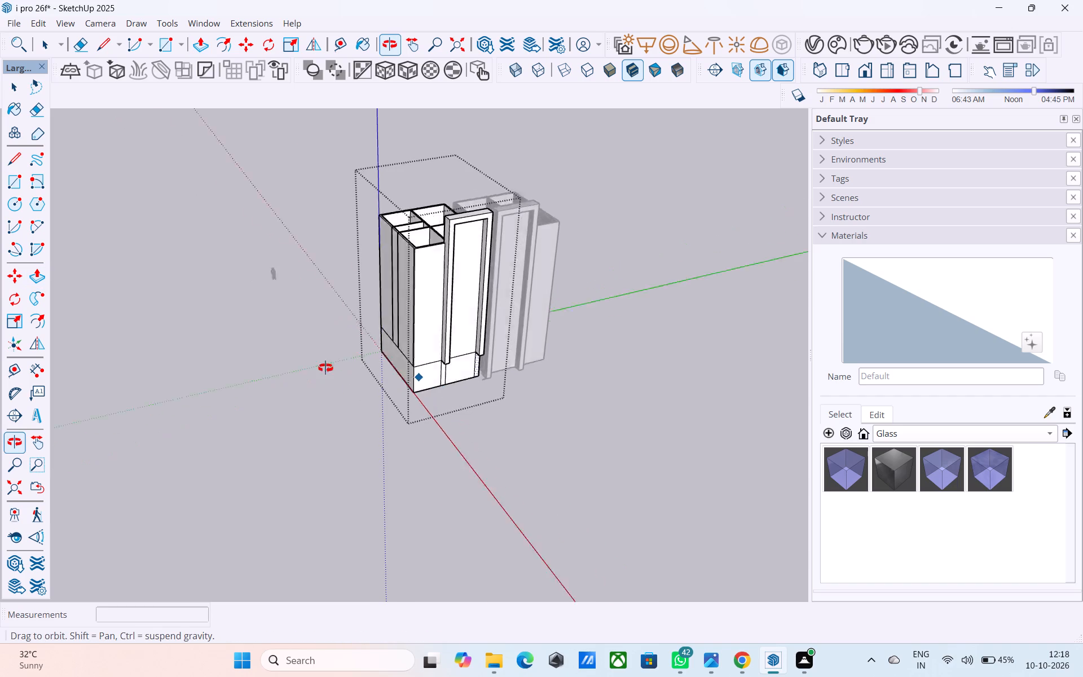
middle_drag(325, 368, 667, 370)
shift+middle_drag(489, 314, 501, 386)
scroll(418, 373, up, 9)
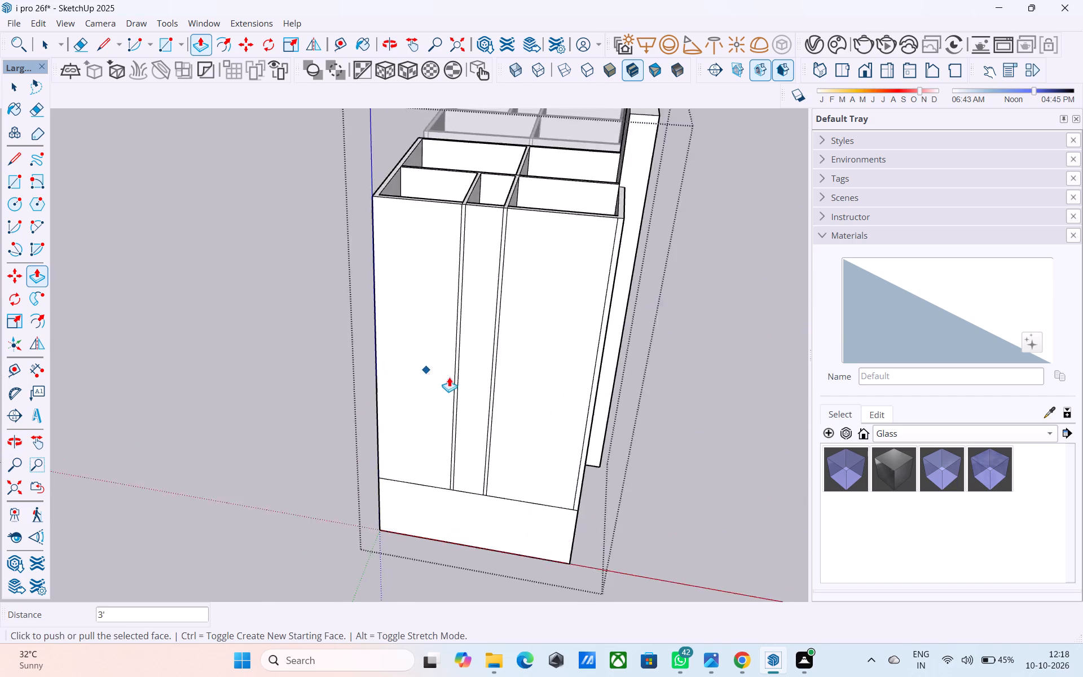
scroll(449, 377, up, 3)
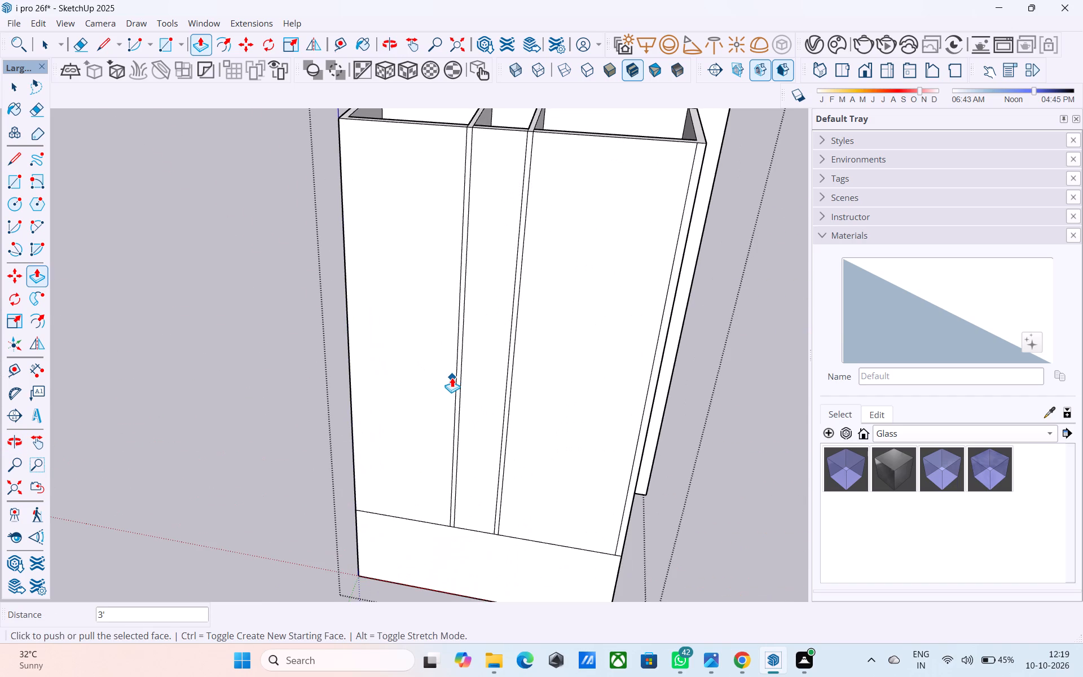
key(space)
scroll(512, 237, up, 1)
middle_drag(483, 175, 483, 184)
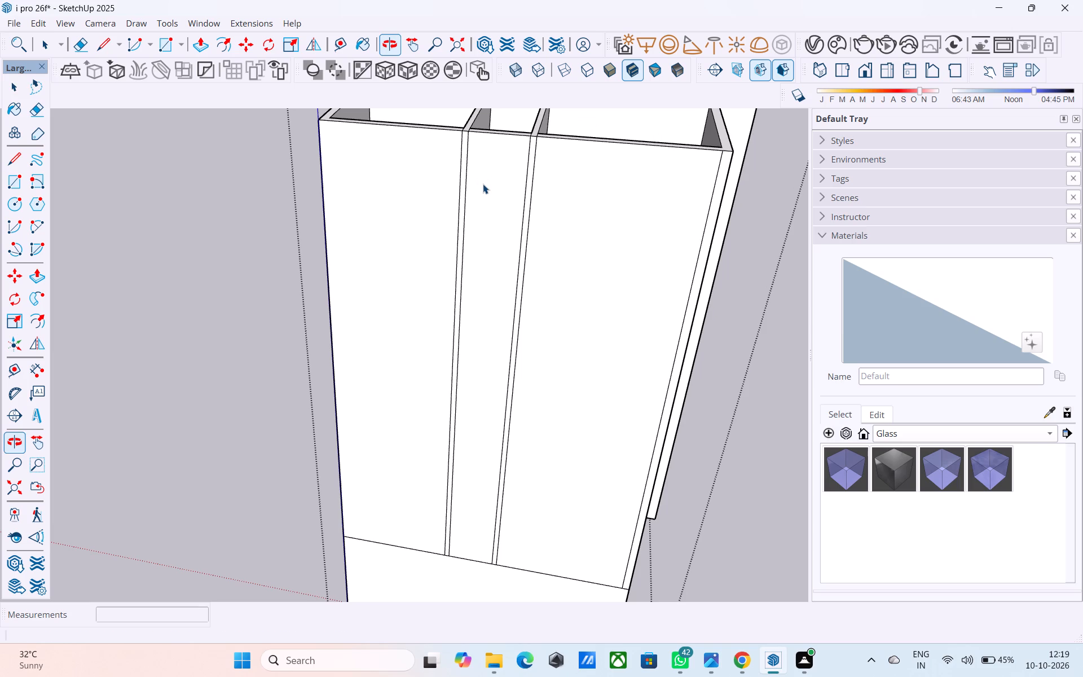
click(488, 216)
middle_drag(489, 217, 504, 217)
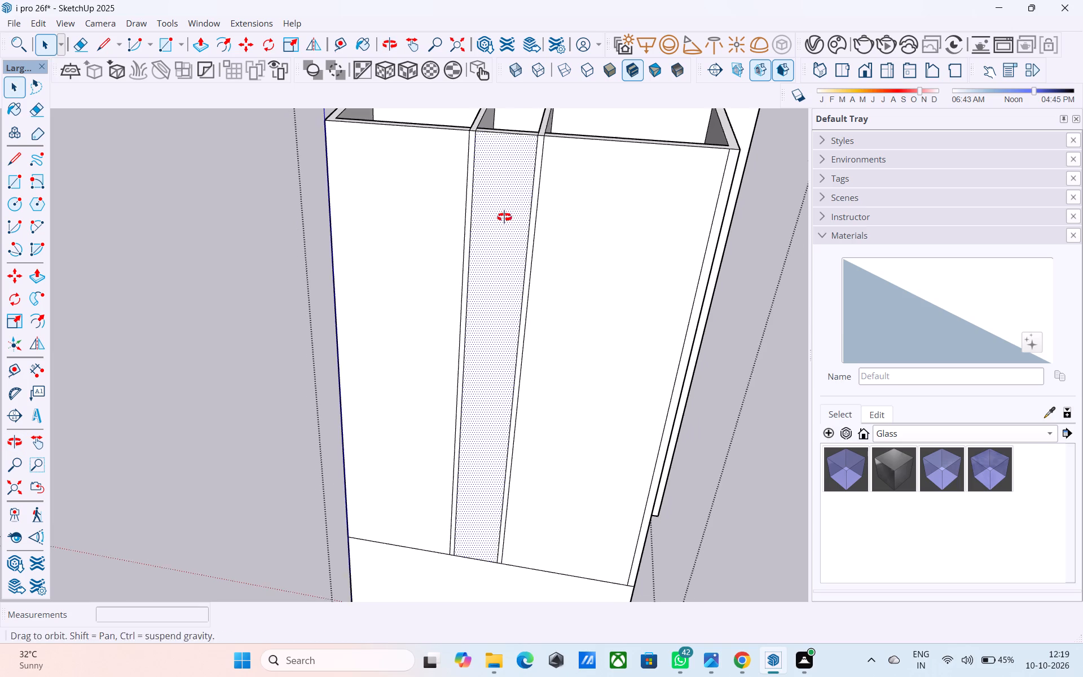
middle_drag(504, 217, 505, 217)
middle_drag(539, 230, 525, 293)
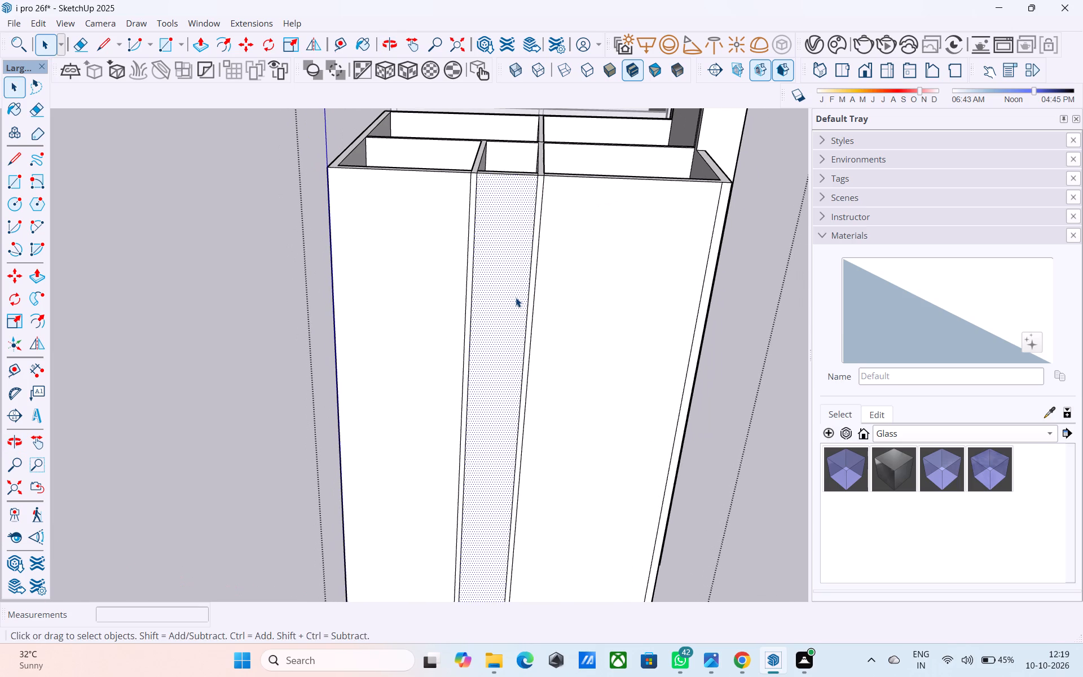
key(f)
click(516, 297)
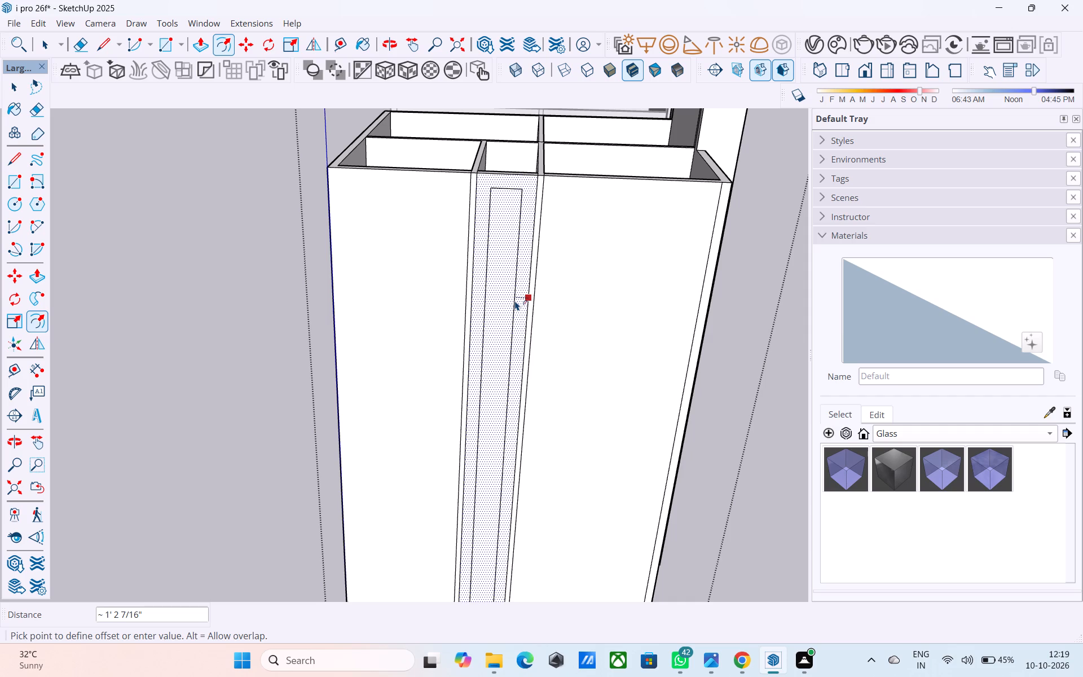
text(1')
key(Return)
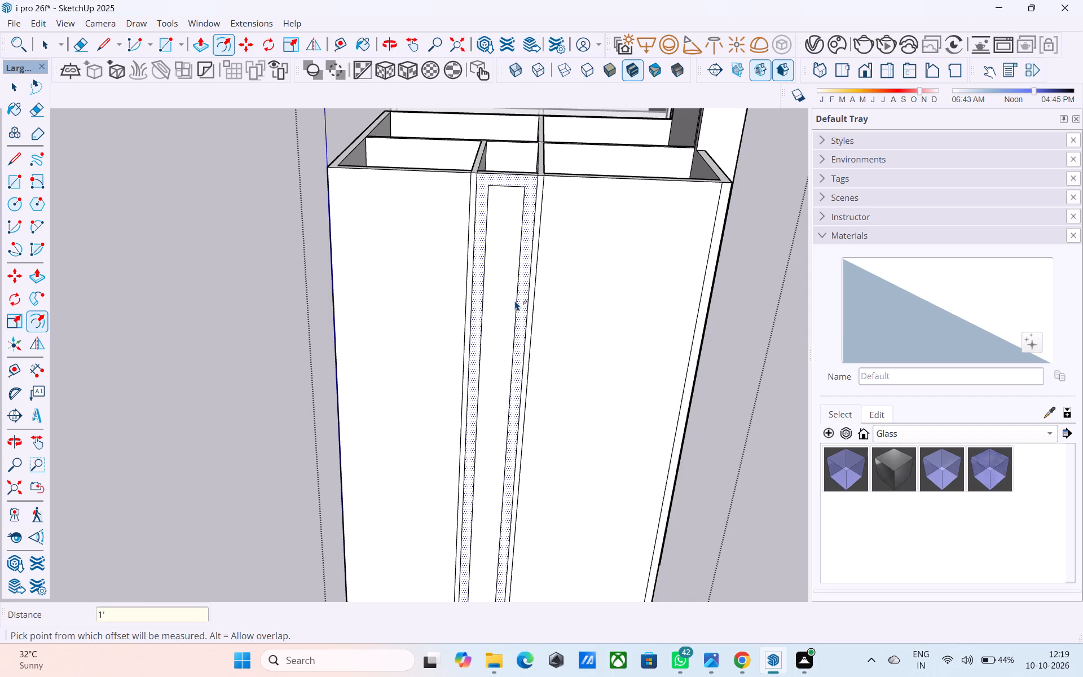
Erase the two inner vertical partition lines on either side of the inset rectangle.
scroll(518, 347, down, 3)
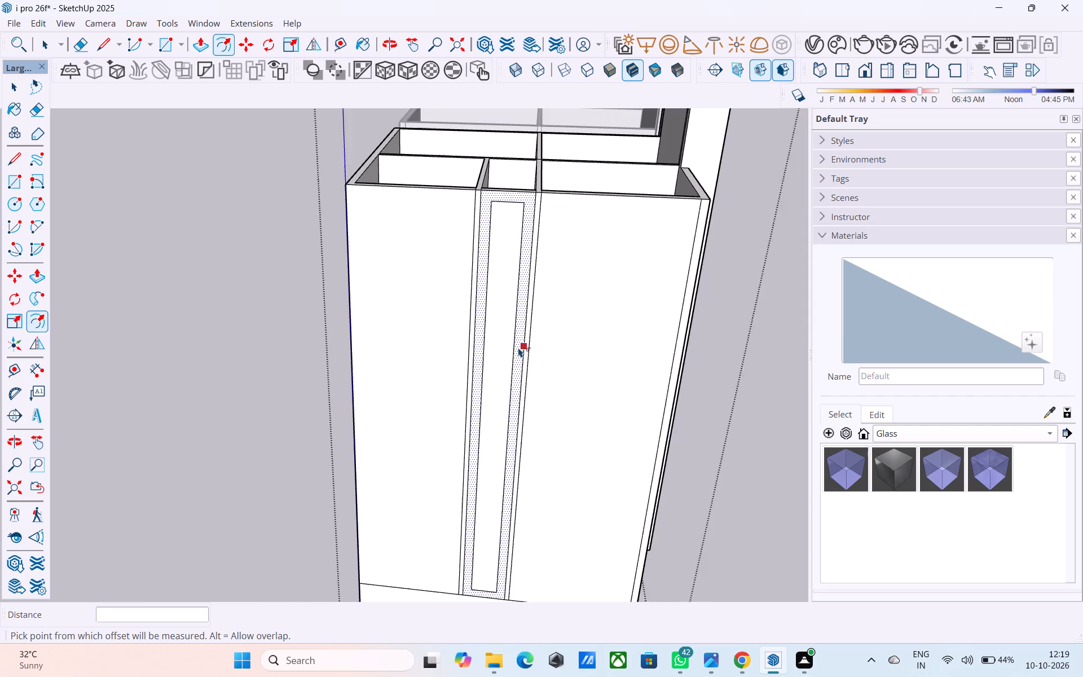
middle_click(518, 348)
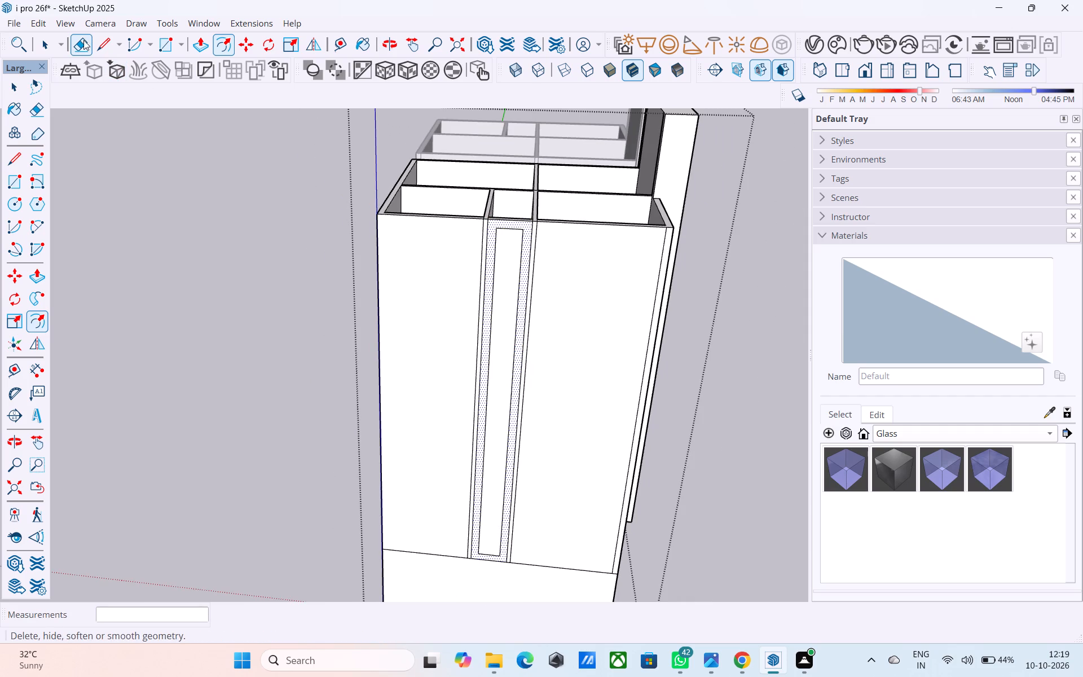
click(81, 40)
scroll(534, 274, up, 8)
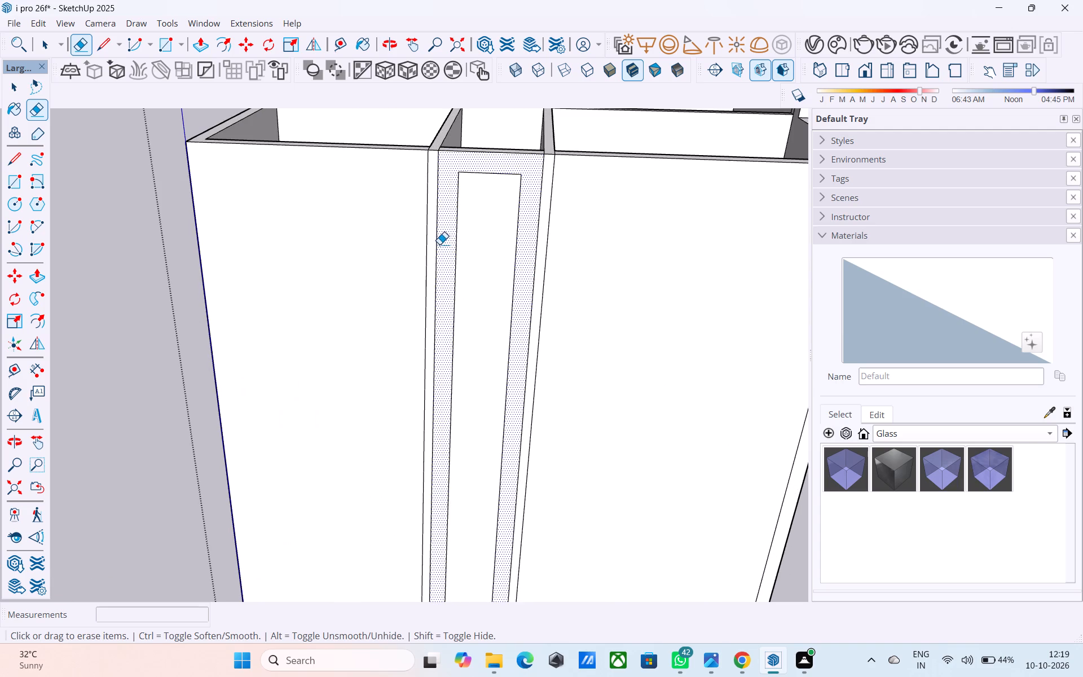
click(437, 243)
click(536, 246)
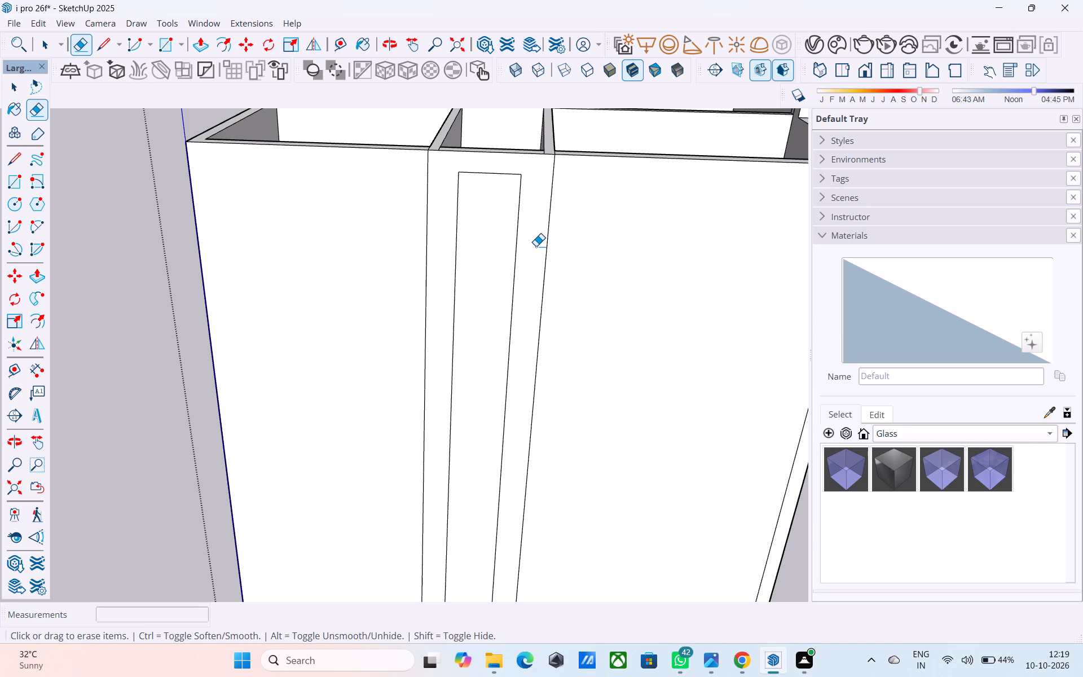
Copy the inset rectangle's top edge 47' 6" down to its bottom edge and divide the copies into 80 equal spacings.
scroll(501, 233, down, 3)
scroll(455, 222, down, 4)
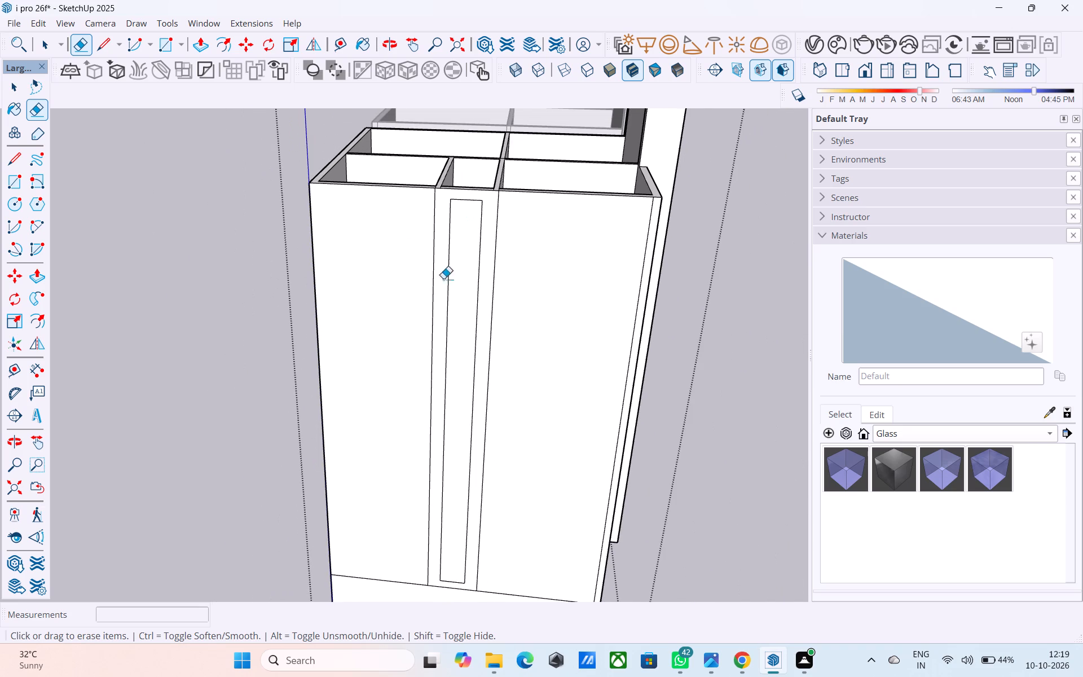
key(space)
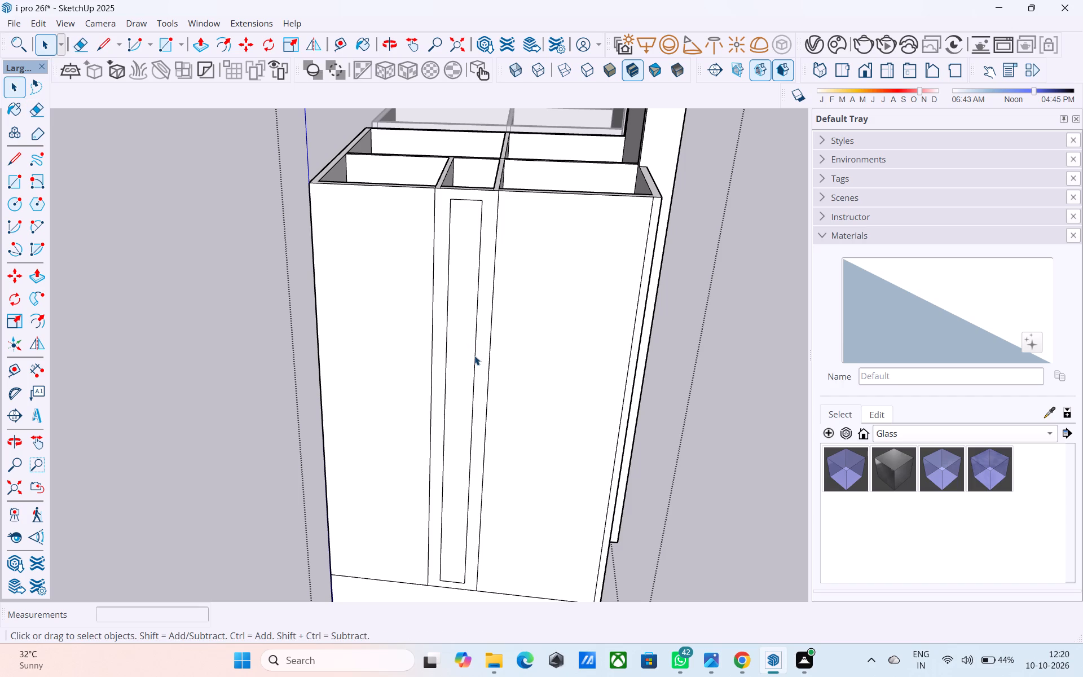
click(461, 200)
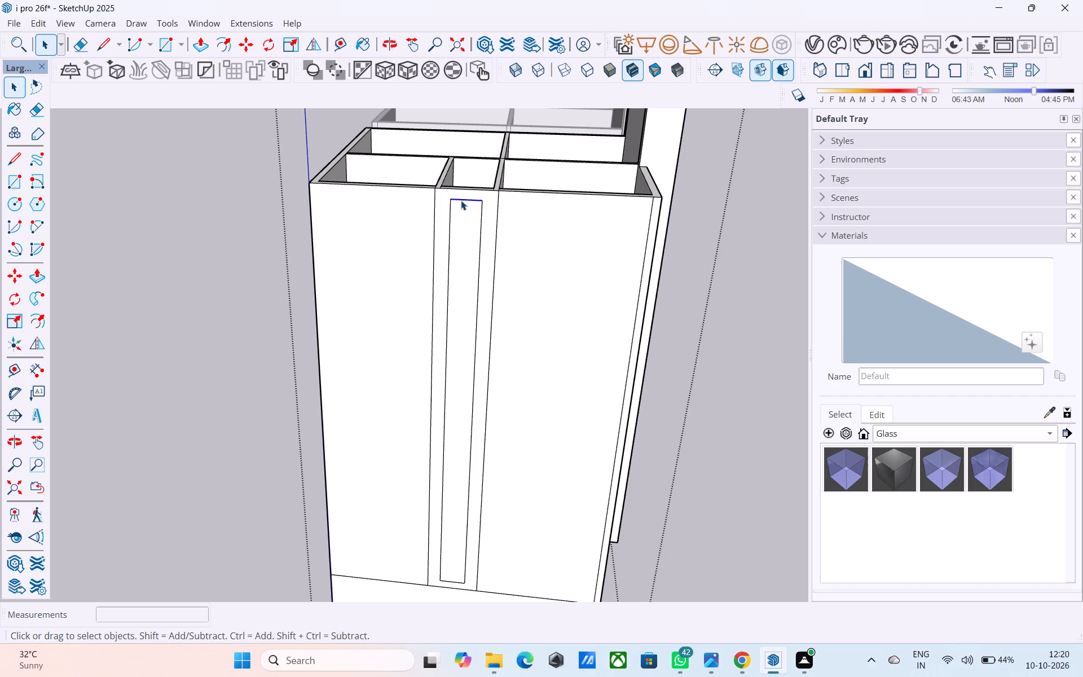
key(m)
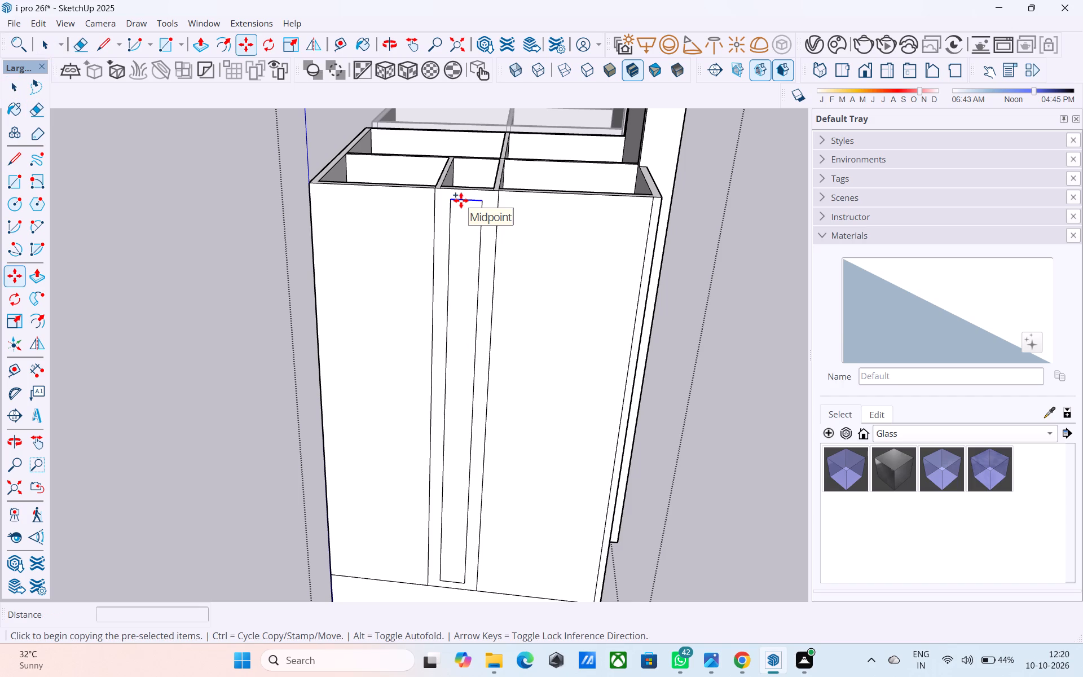
scroll(481, 203, up, 4)
click(483, 200)
scroll(495, 245, down, 9)
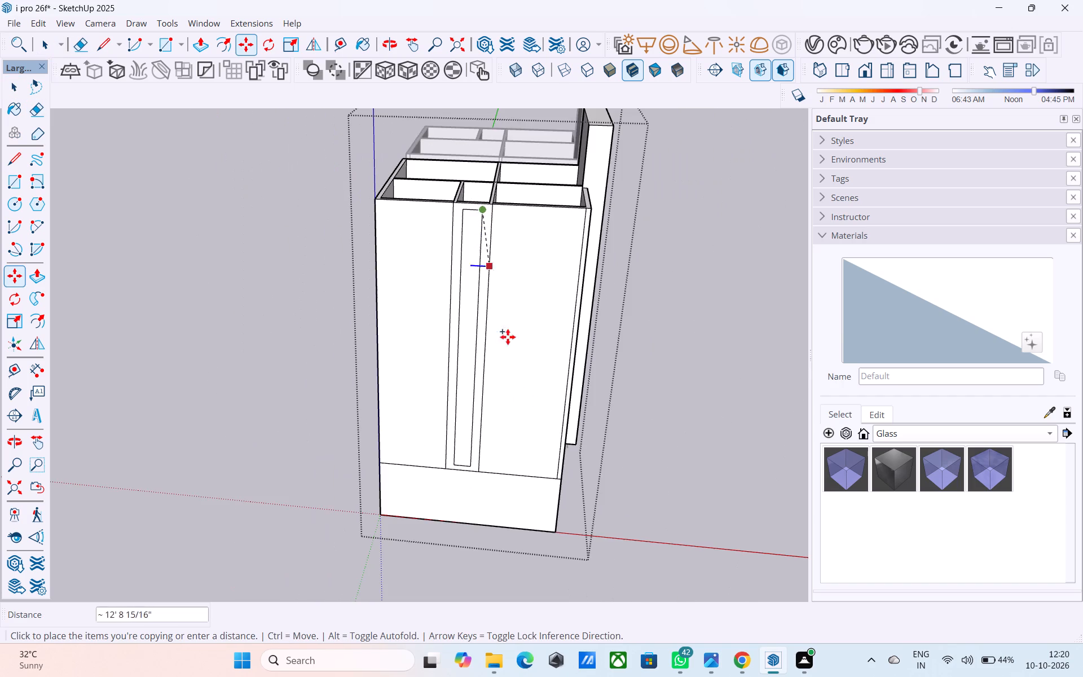
scroll(532, 475, up, 8)
click(422, 455)
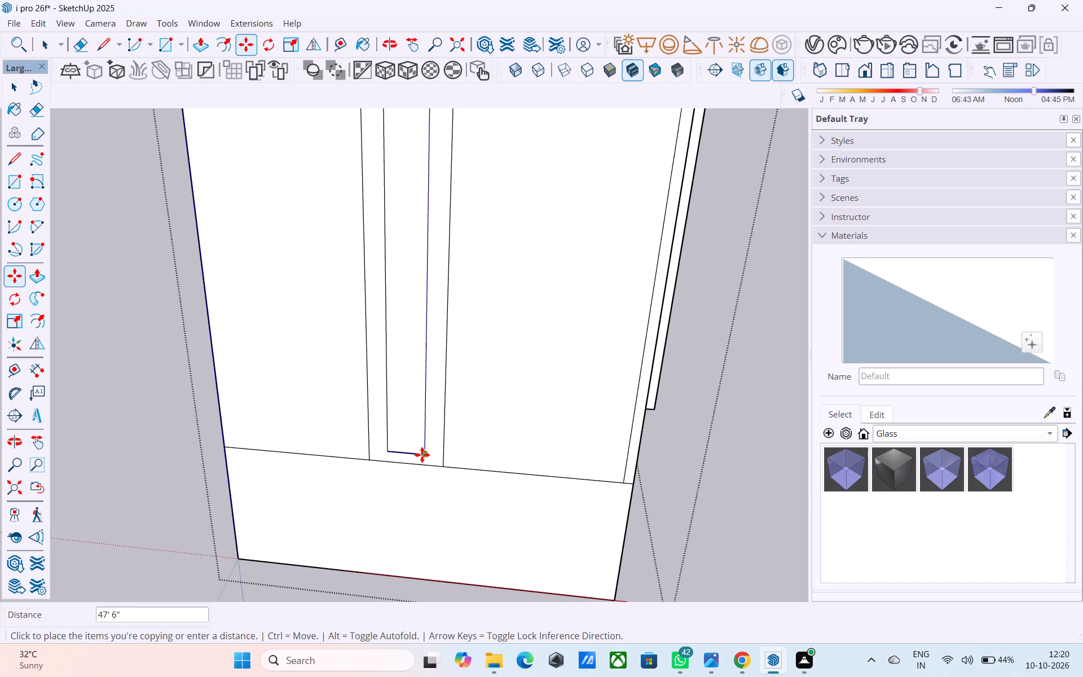
key(slash)
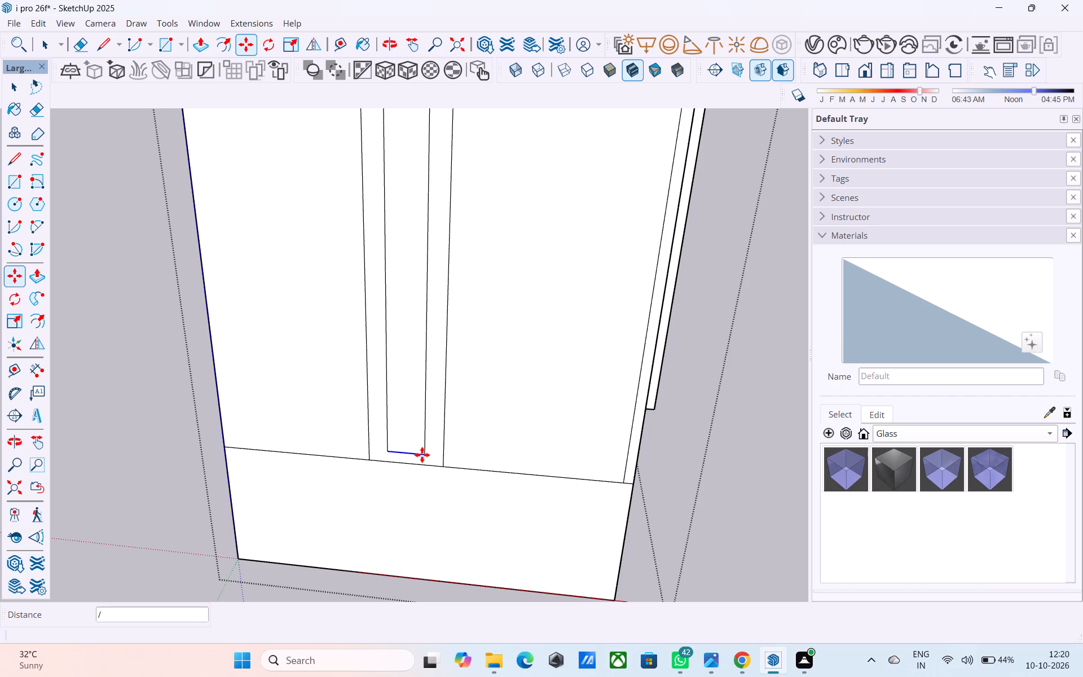
text(80)
key(Return)
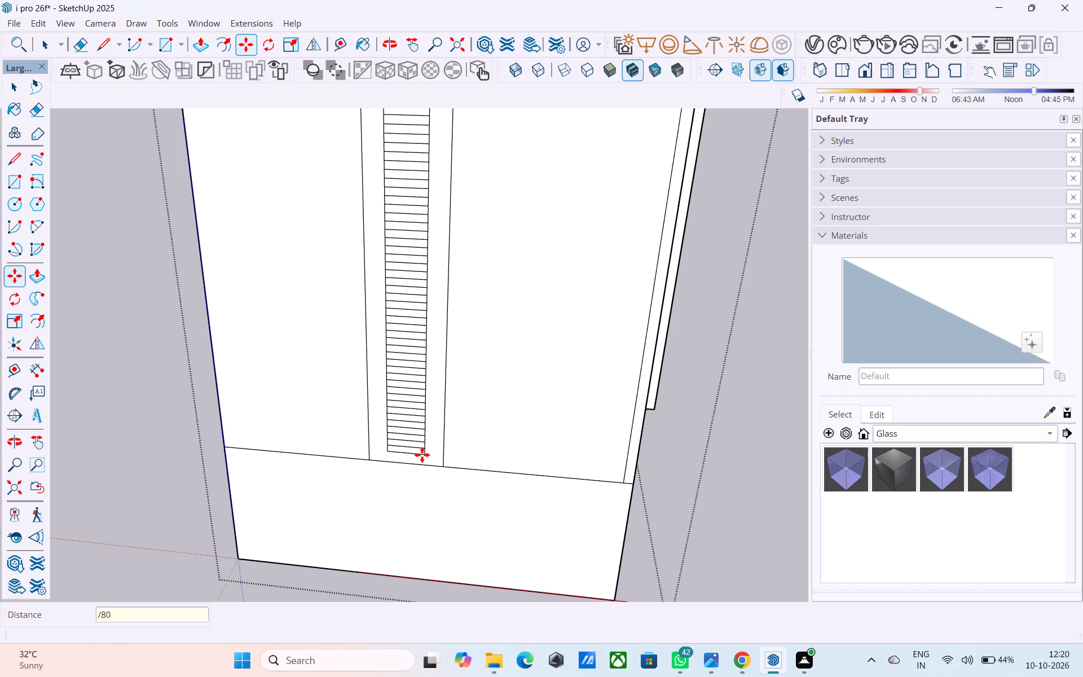
Open the other building for editing and offset the narrow middle face between its partition strips inward by 1'.
scroll(397, 465, down, 1)
scroll(412, 543, down, 4)
scroll(398, 358, down, 4)
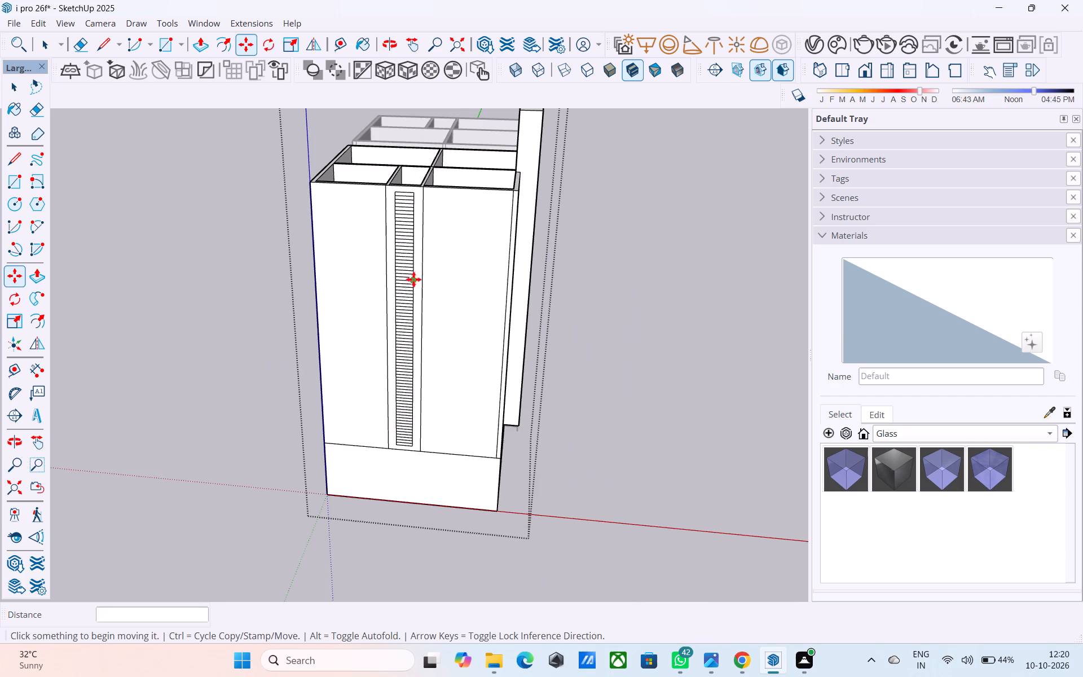
scroll(394, 240, up, 6)
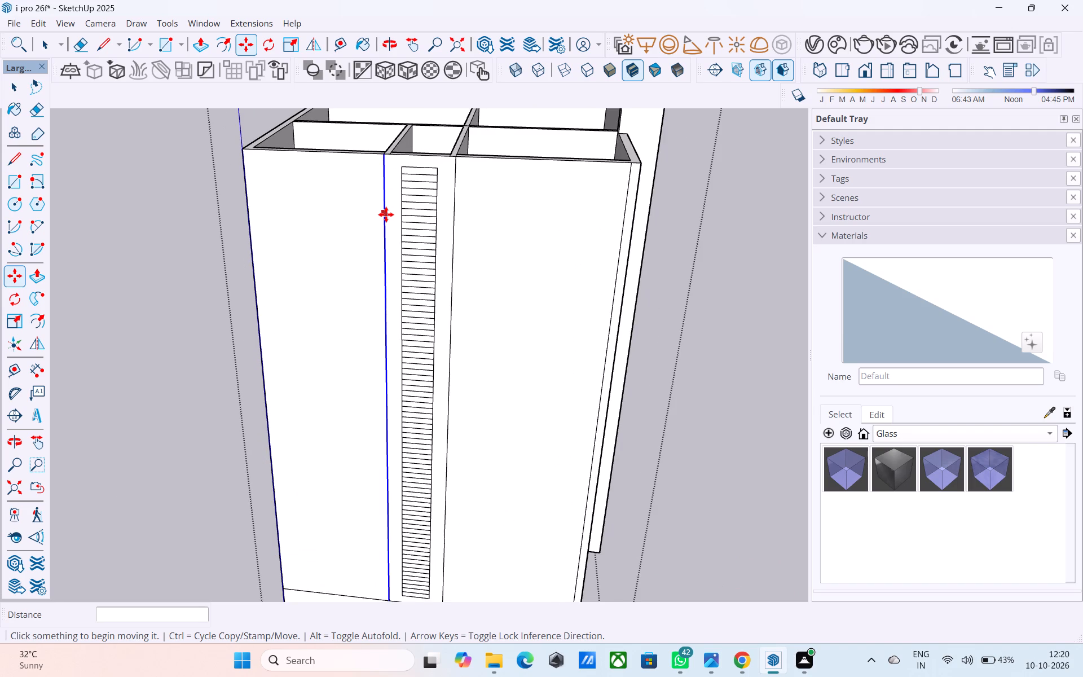
key(space)
scroll(386, 214, up, 1)
scroll(385, 214, down, 2)
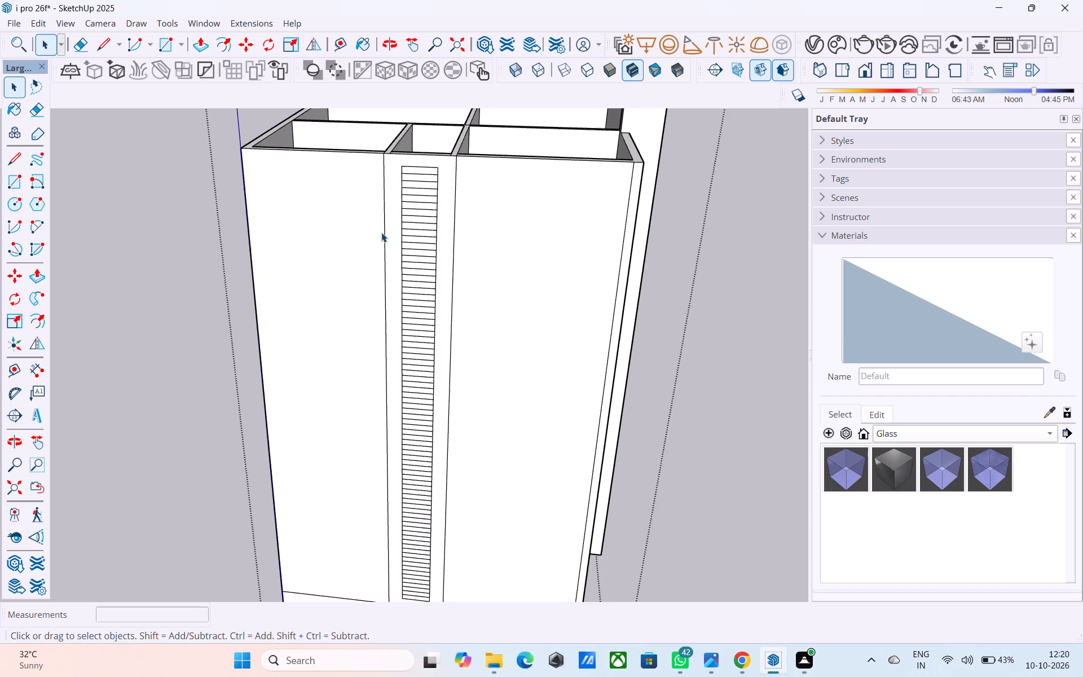
scroll(381, 232, down, 2)
middle_drag(487, 262, 120, 303)
scroll(486, 323, down, 4)
middle_drag(536, 321, 201, 313)
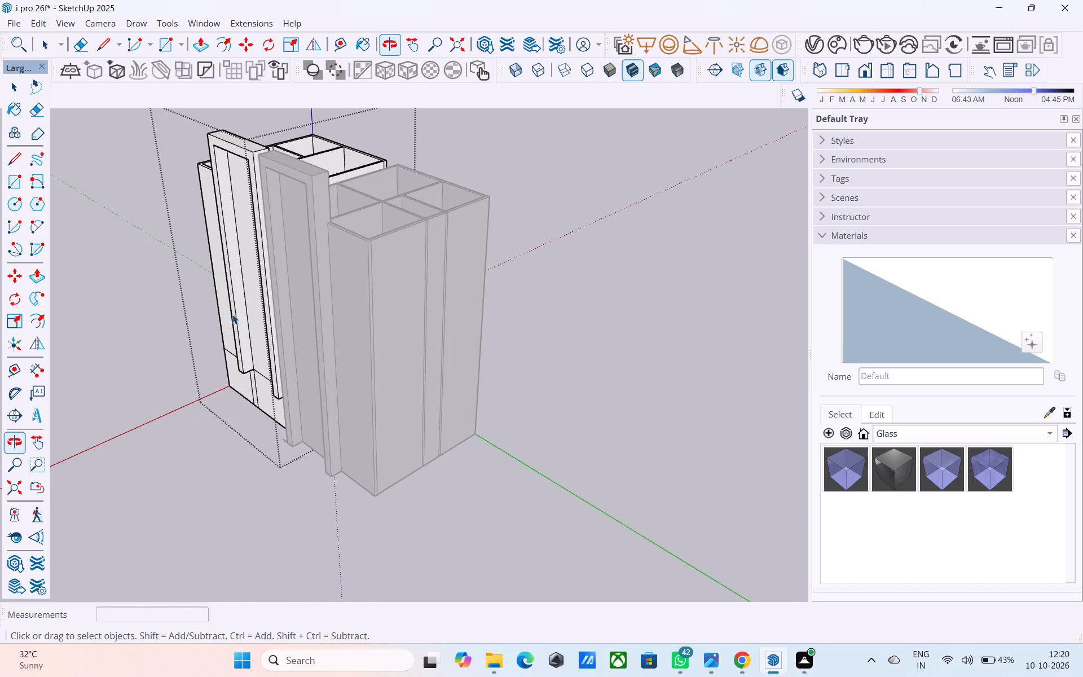
click(644, 277)
middle_drag(538, 279, 372, 265)
scroll(337, 234, up, 9)
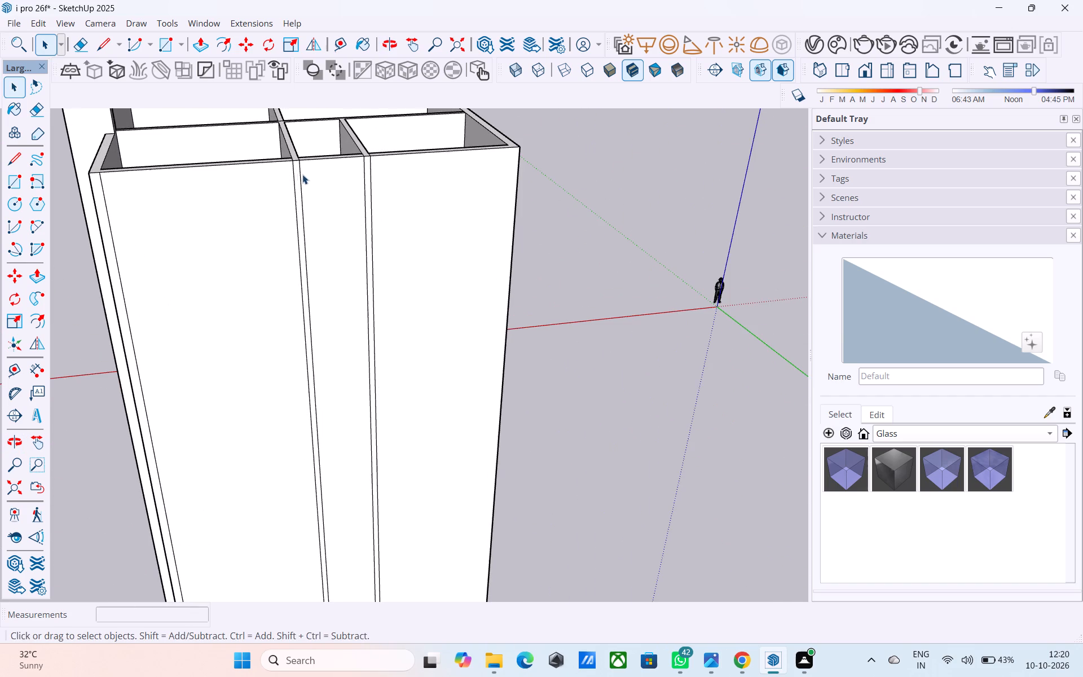
click(309, 170)
double_click(312, 179)
click(319, 203)
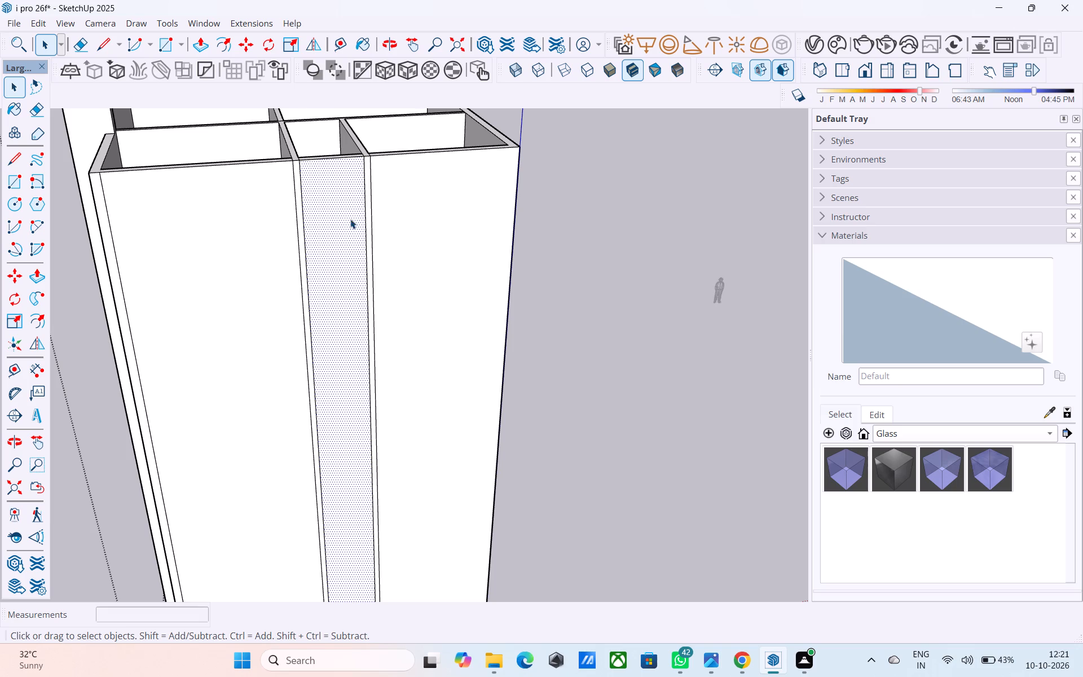
key(f)
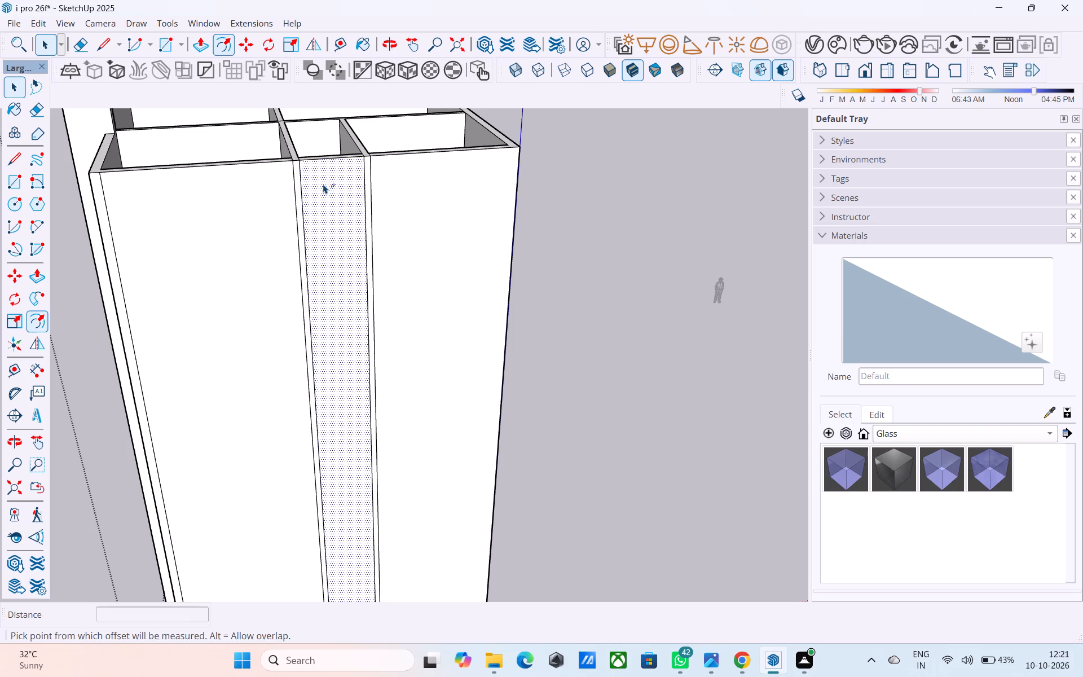
click(323, 184)
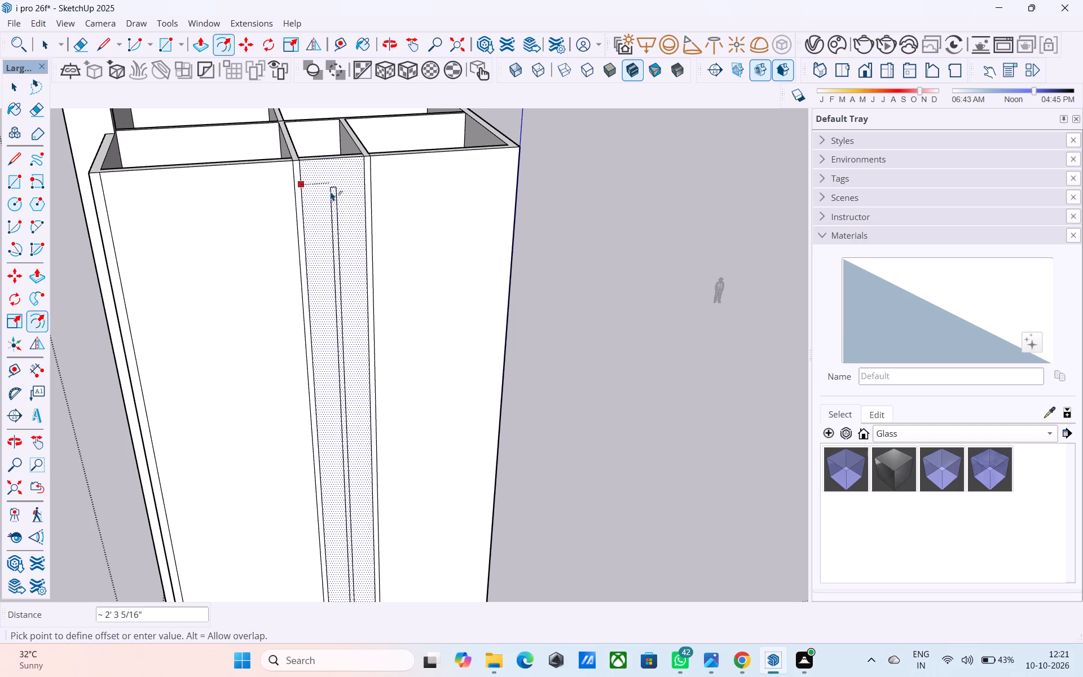
text(1')
key(Return)
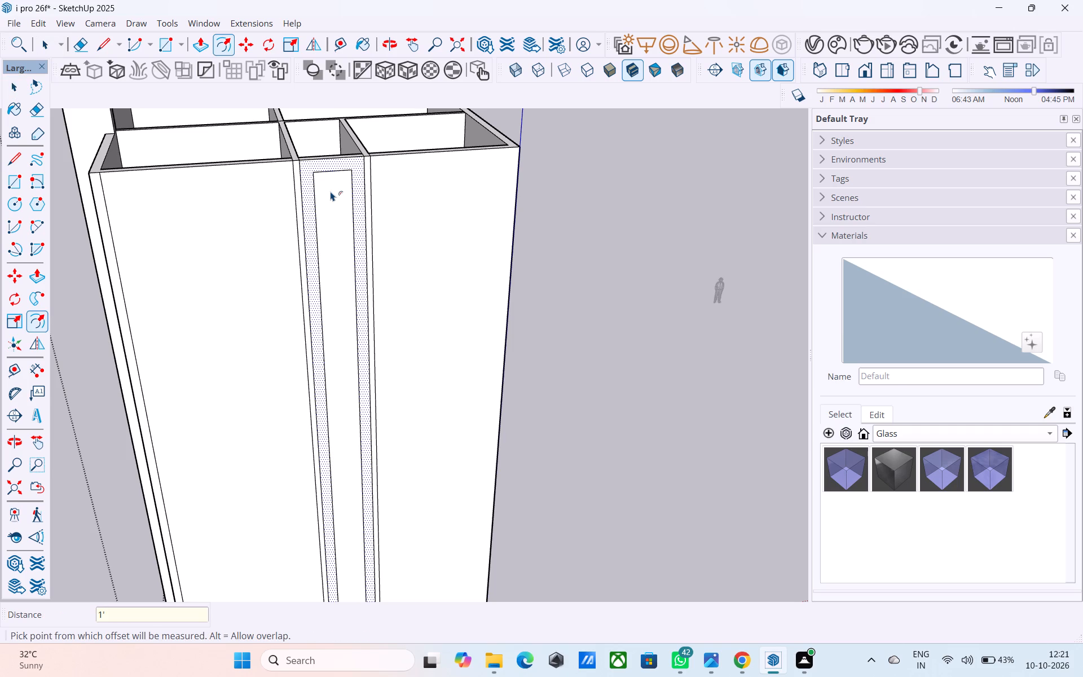
Erase the two inner vertical partition lines on either side of the inset rectangle on the narrow middle face.
click(76, 36)
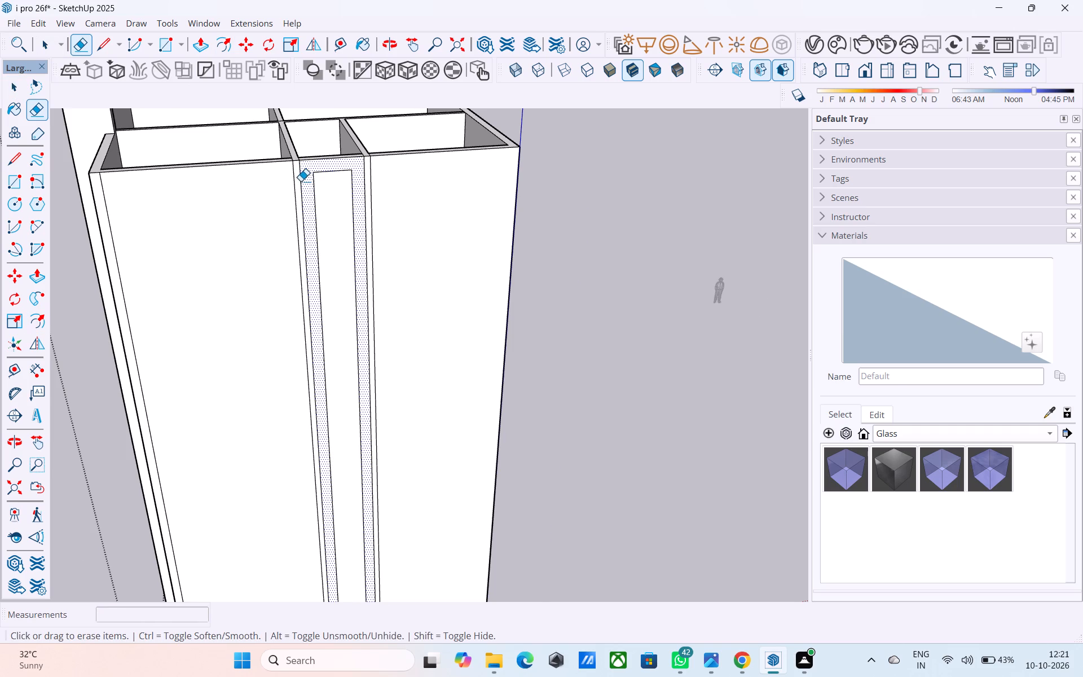
scroll(300, 184, up, 3)
click(303, 185)
click(386, 195)
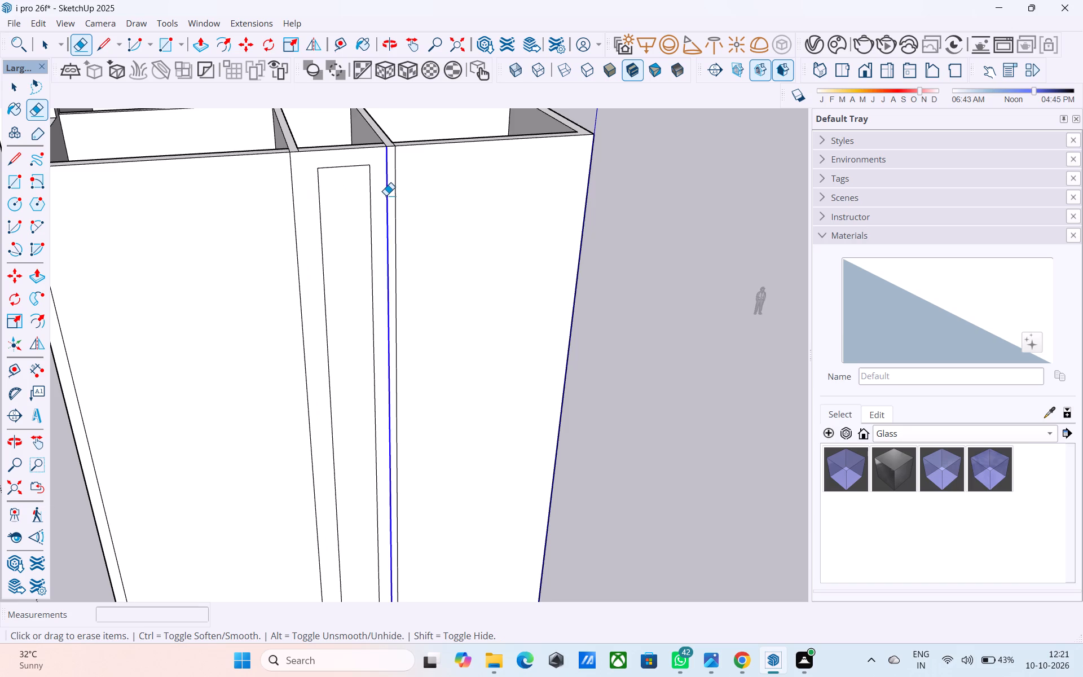
key(space)
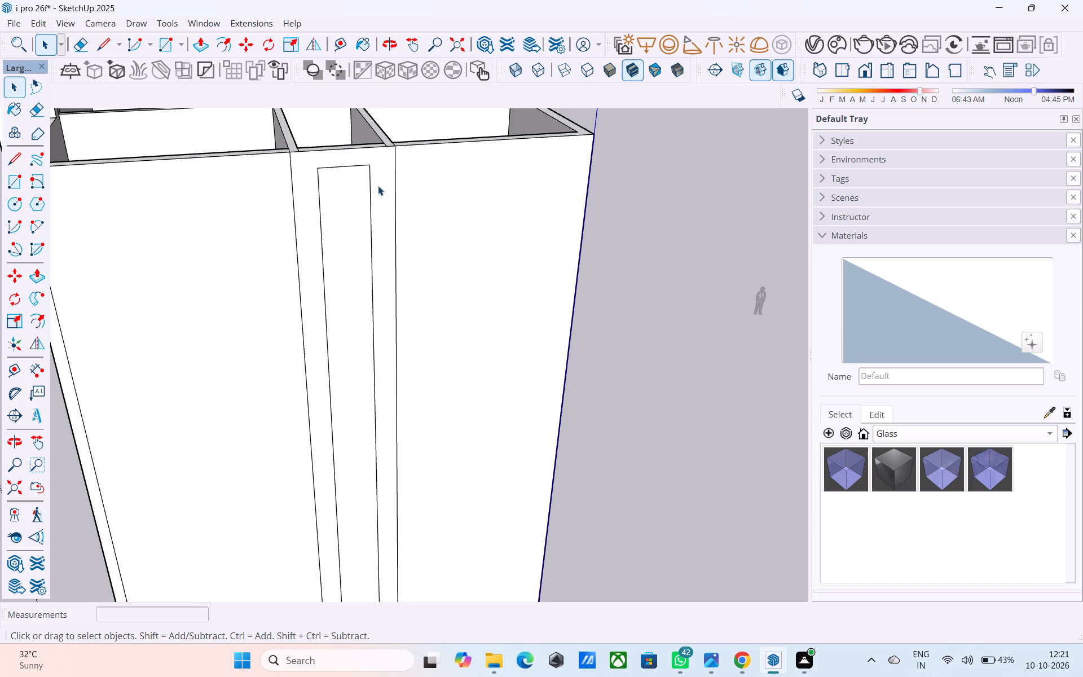
Copy the inset rectangle's top edge 59' 6" down to its bottom edge and divide the copies into 80 equal spacings.
click(361, 165)
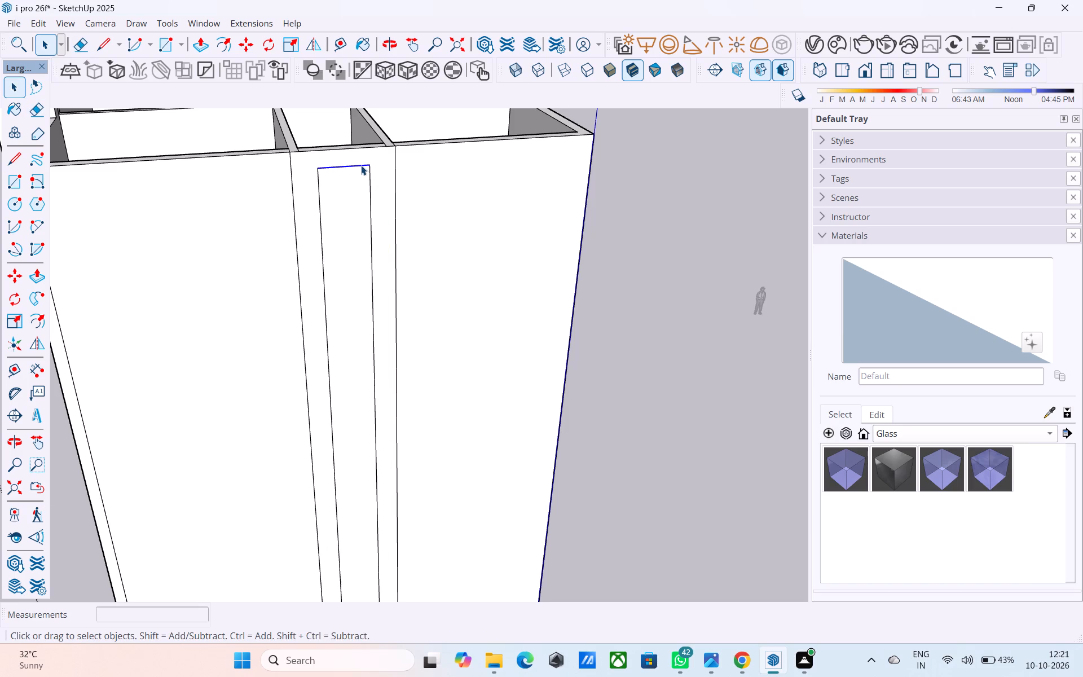
key(m)
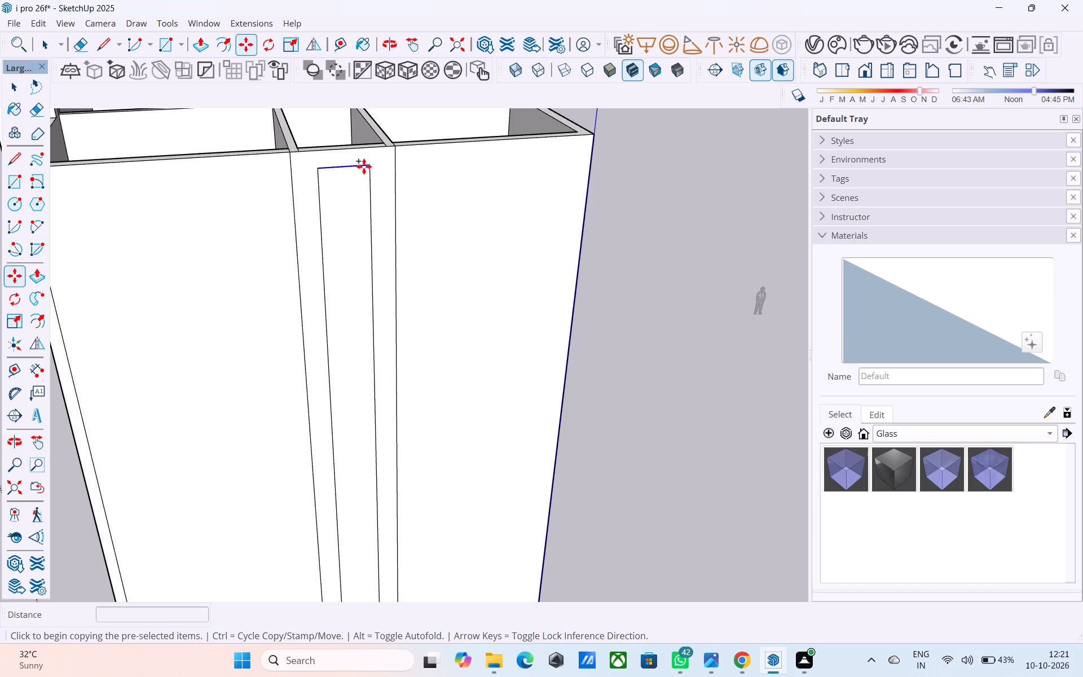
click(367, 168)
scroll(373, 212, down, 10)
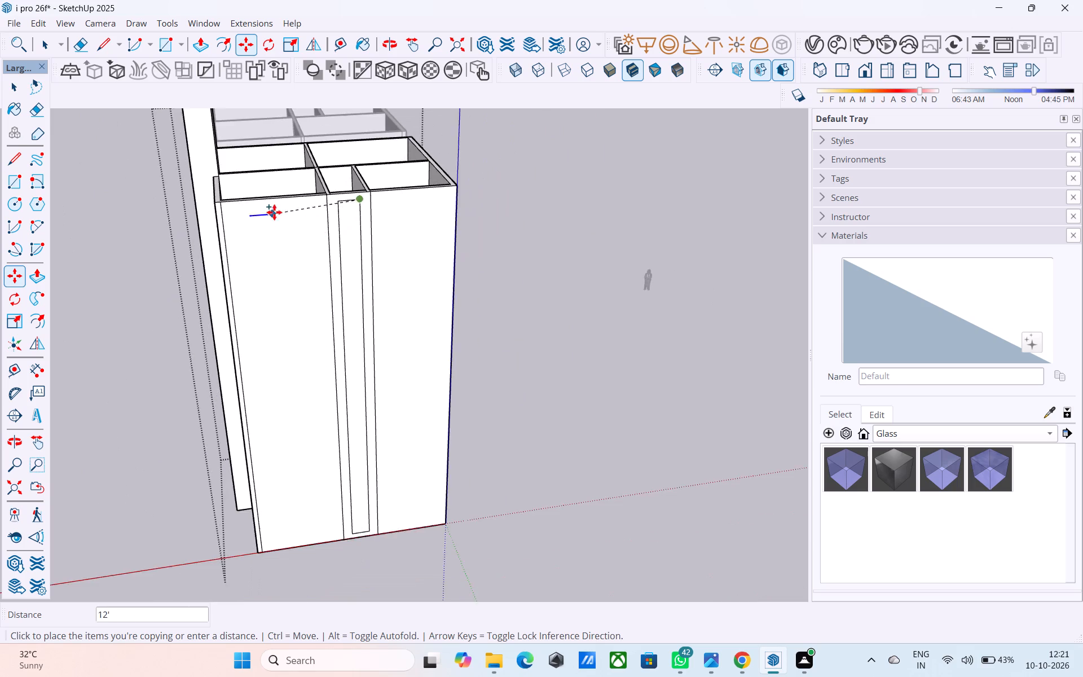
scroll(274, 212, down, 3)
scroll(360, 444, up, 12)
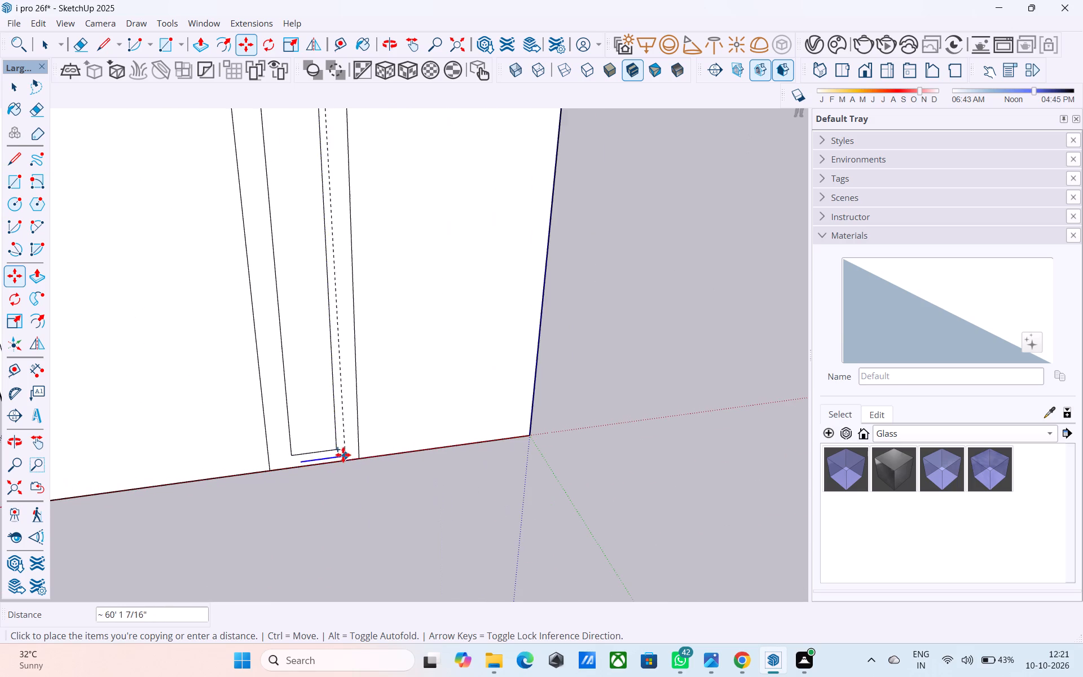
click(333, 450)
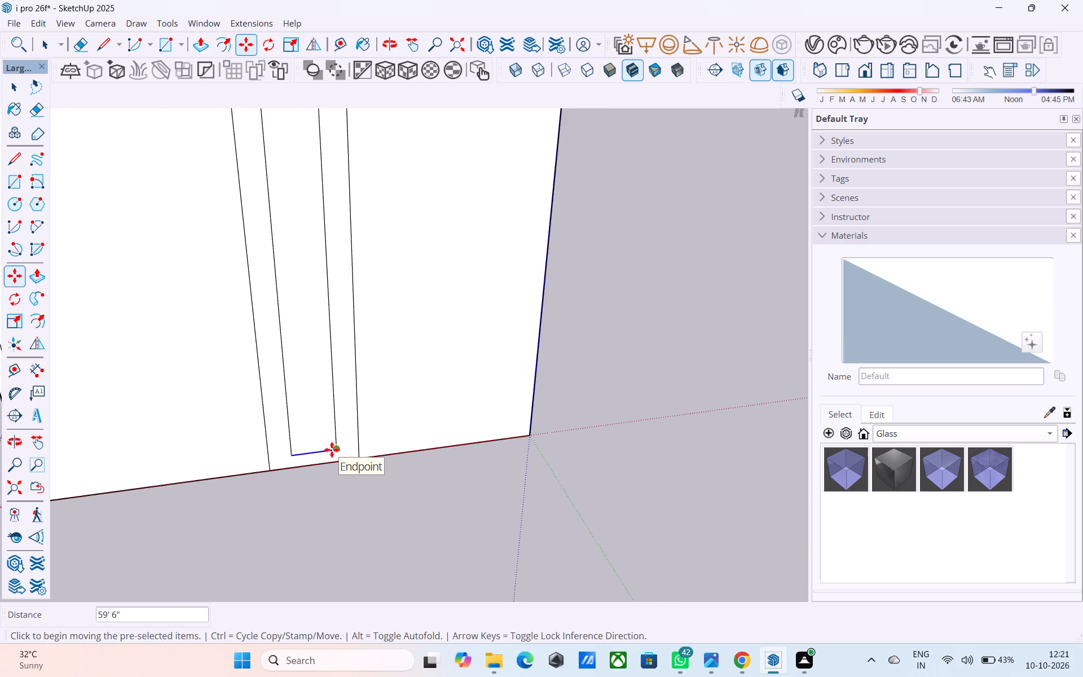
key(slash)
key(8)
key(0)
key(Return)
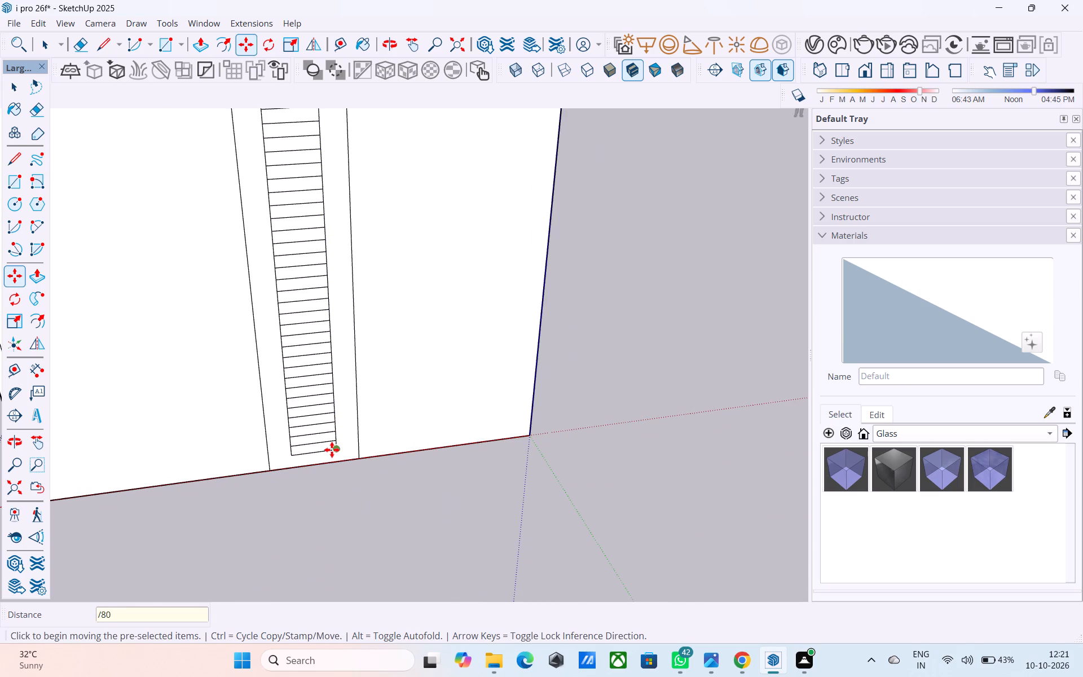
key(space)
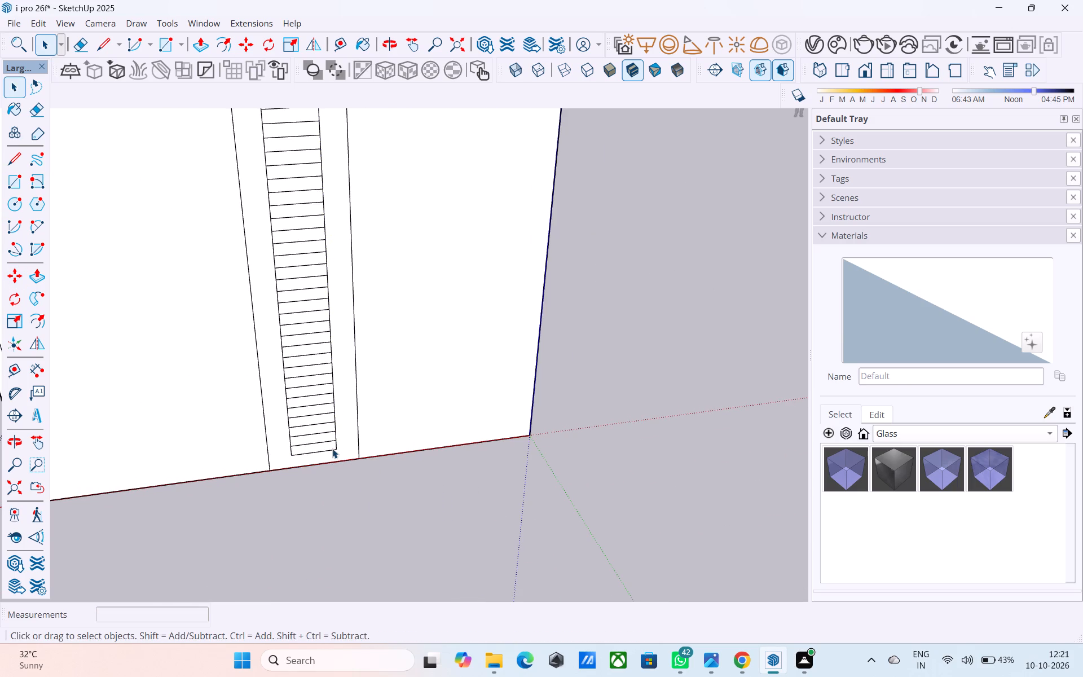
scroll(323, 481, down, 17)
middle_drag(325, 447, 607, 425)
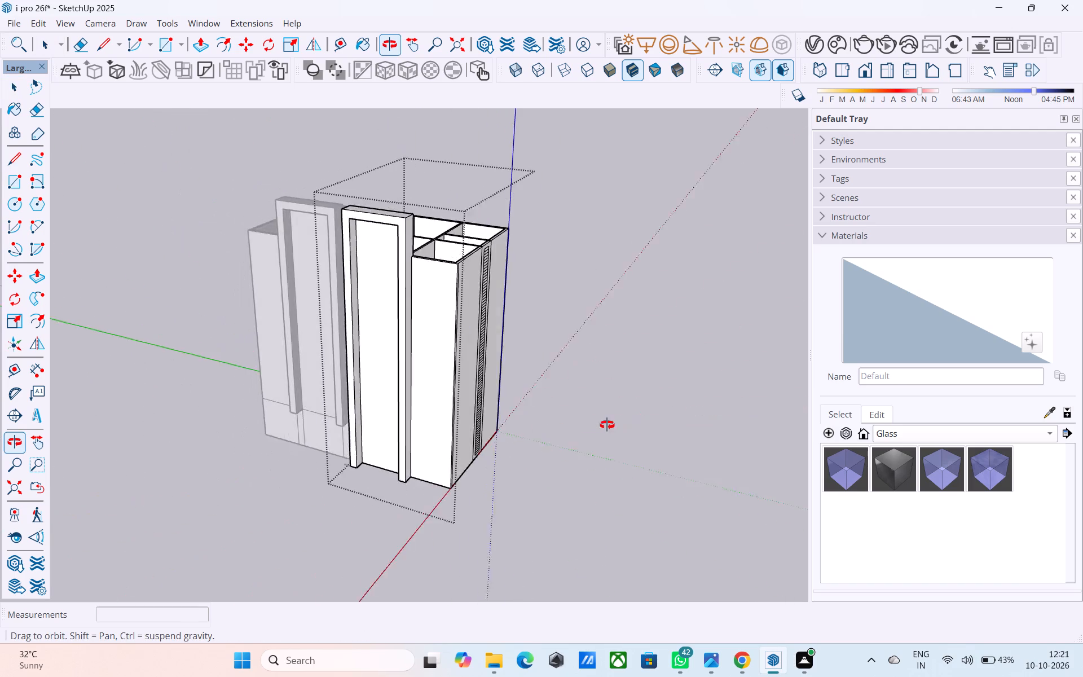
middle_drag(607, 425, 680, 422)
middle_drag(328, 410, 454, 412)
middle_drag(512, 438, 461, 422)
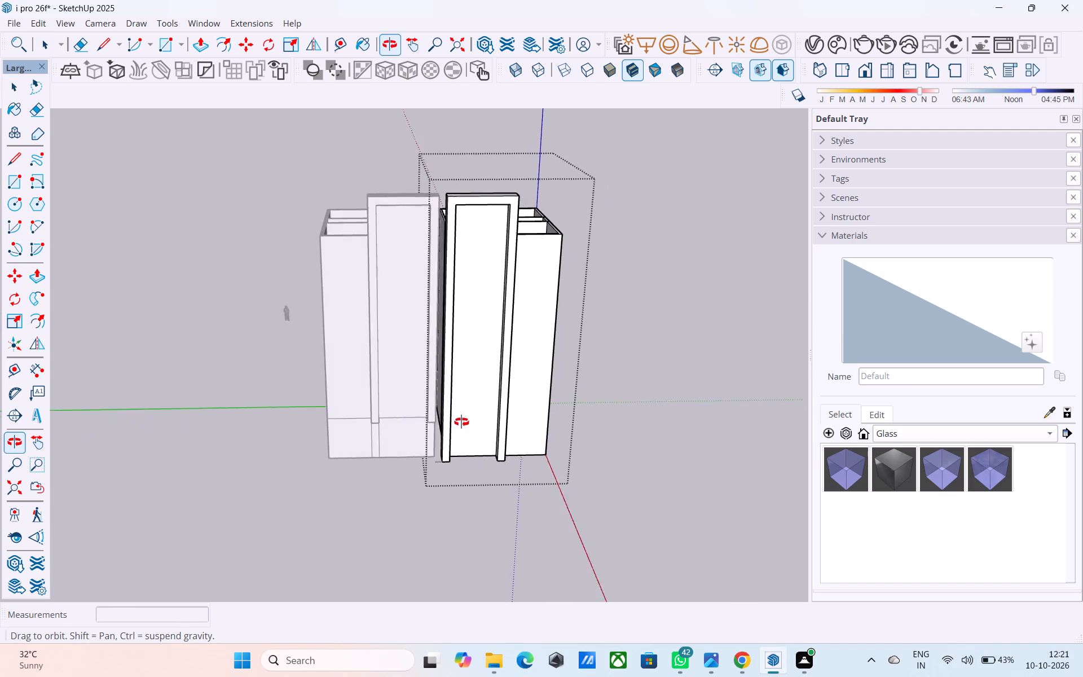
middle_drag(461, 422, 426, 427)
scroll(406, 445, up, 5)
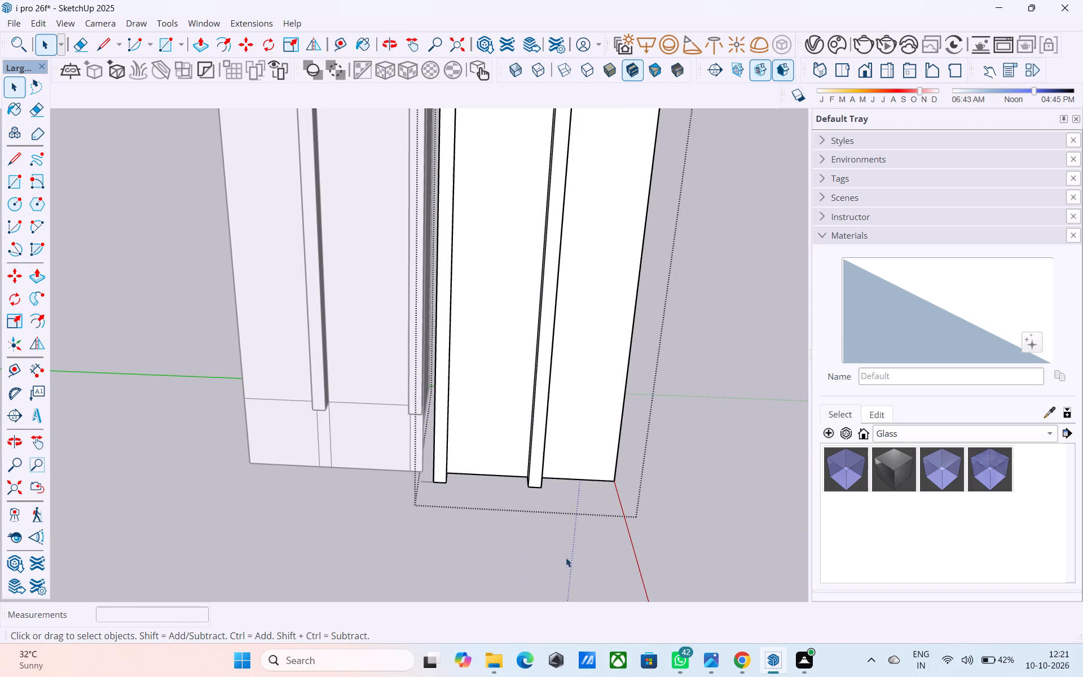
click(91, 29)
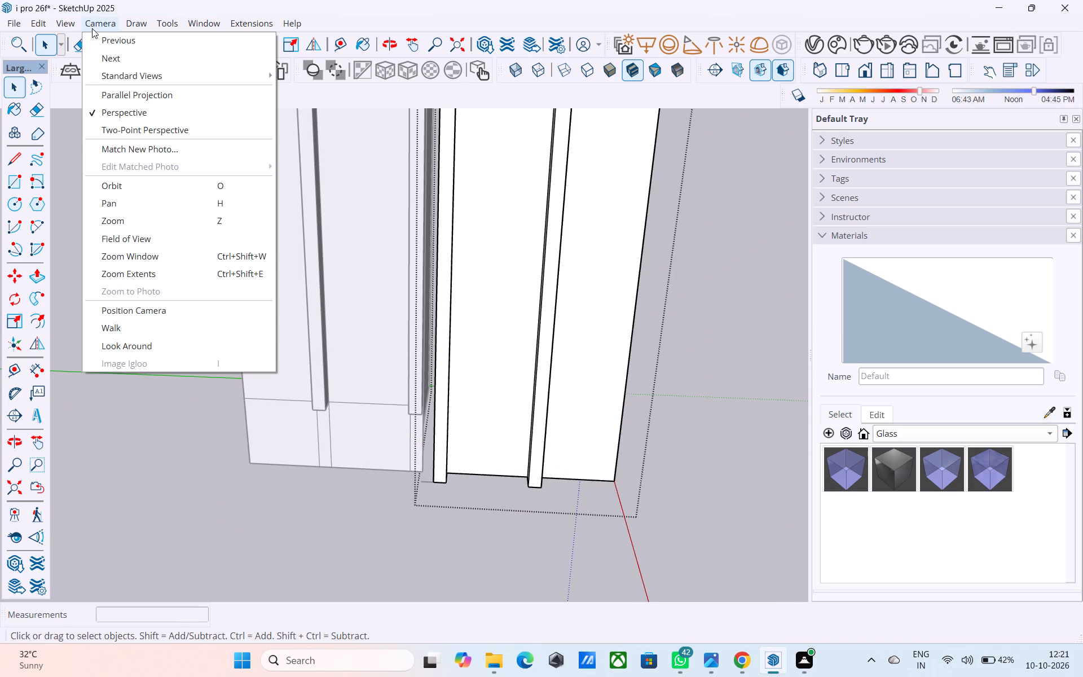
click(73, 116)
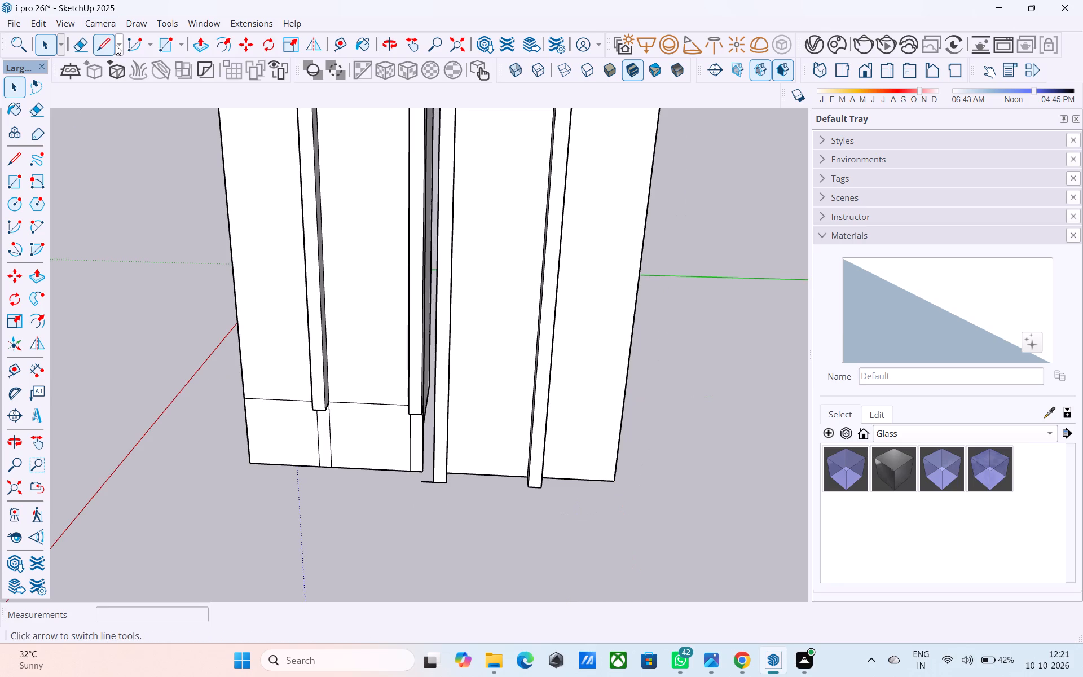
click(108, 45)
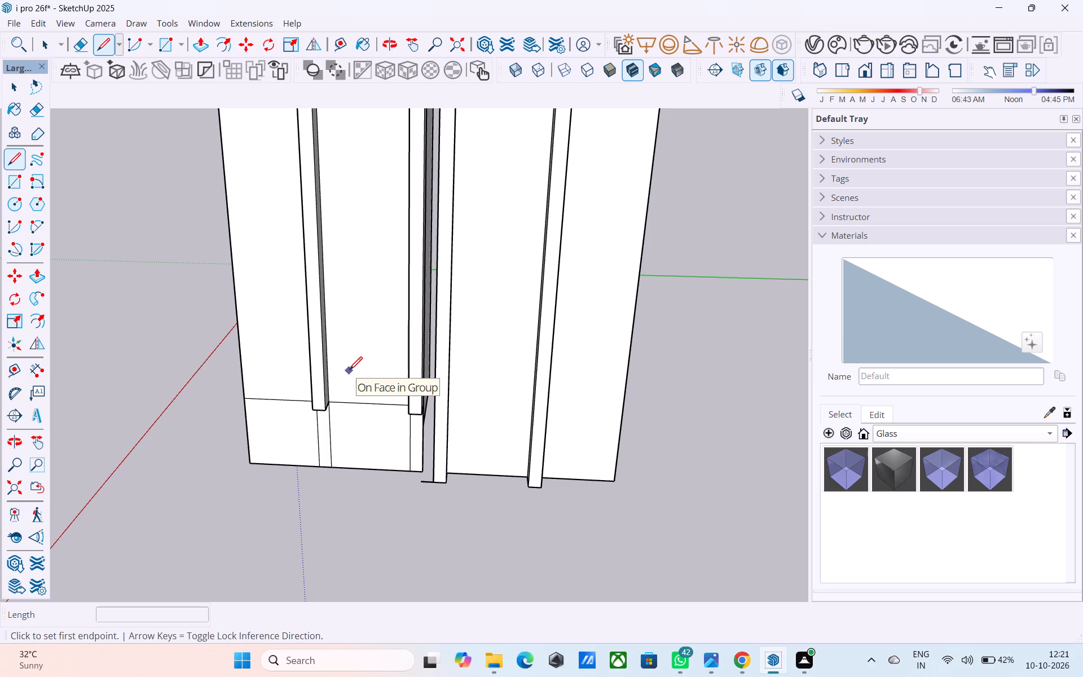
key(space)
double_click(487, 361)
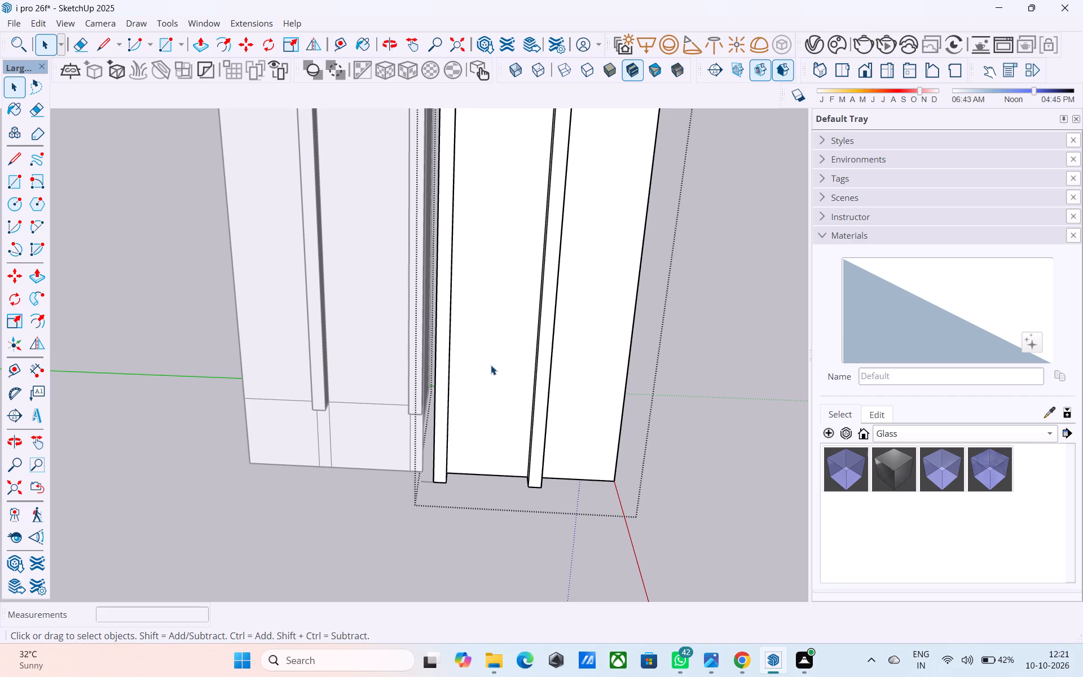
Draw a horizontal line from the neighbouring frame's bottom corner across the near leg, continuing 15' to the far leg's outer edge.
click(108, 39)
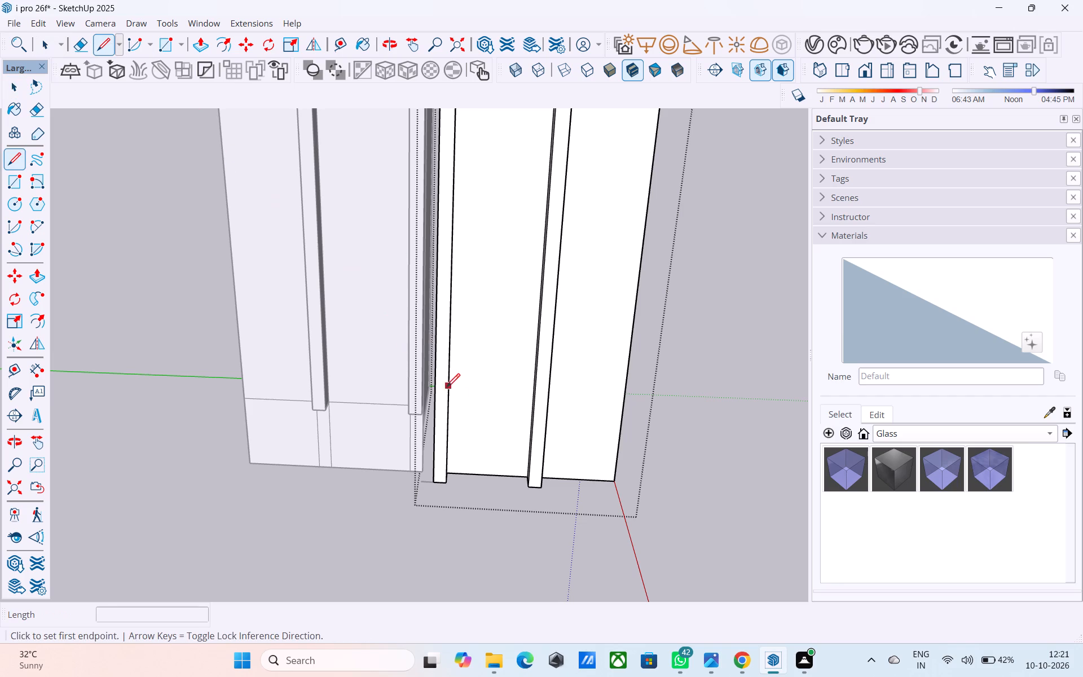
scroll(470, 448, up, 3)
middle_drag(470, 448, 401, 452)
scroll(380, 423, up, 6)
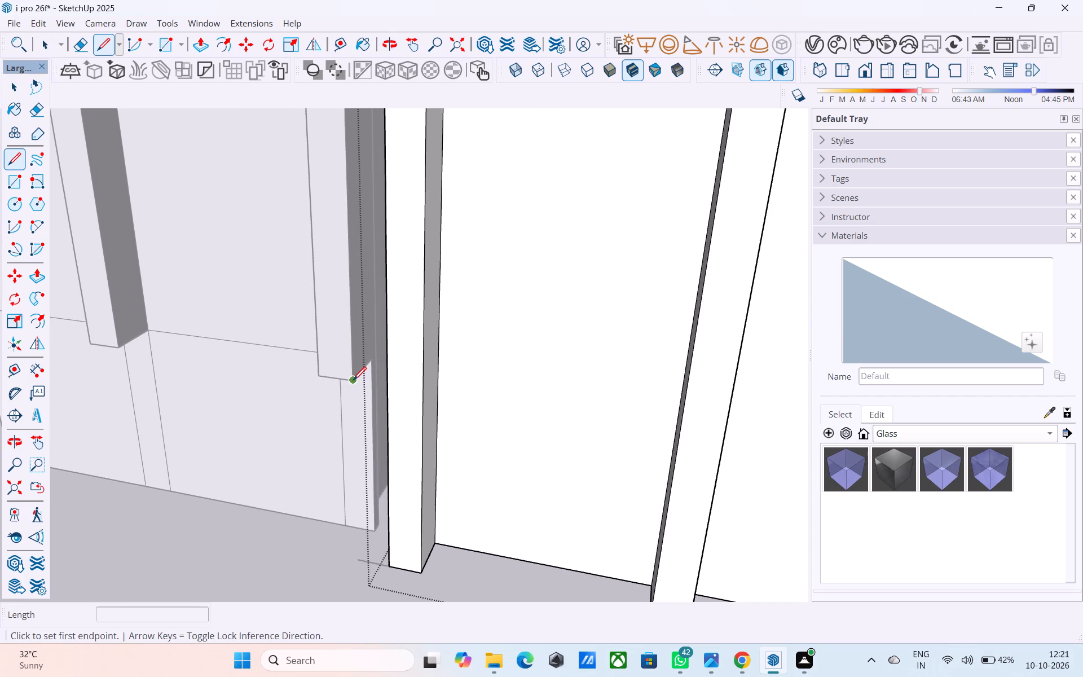
click(361, 381)
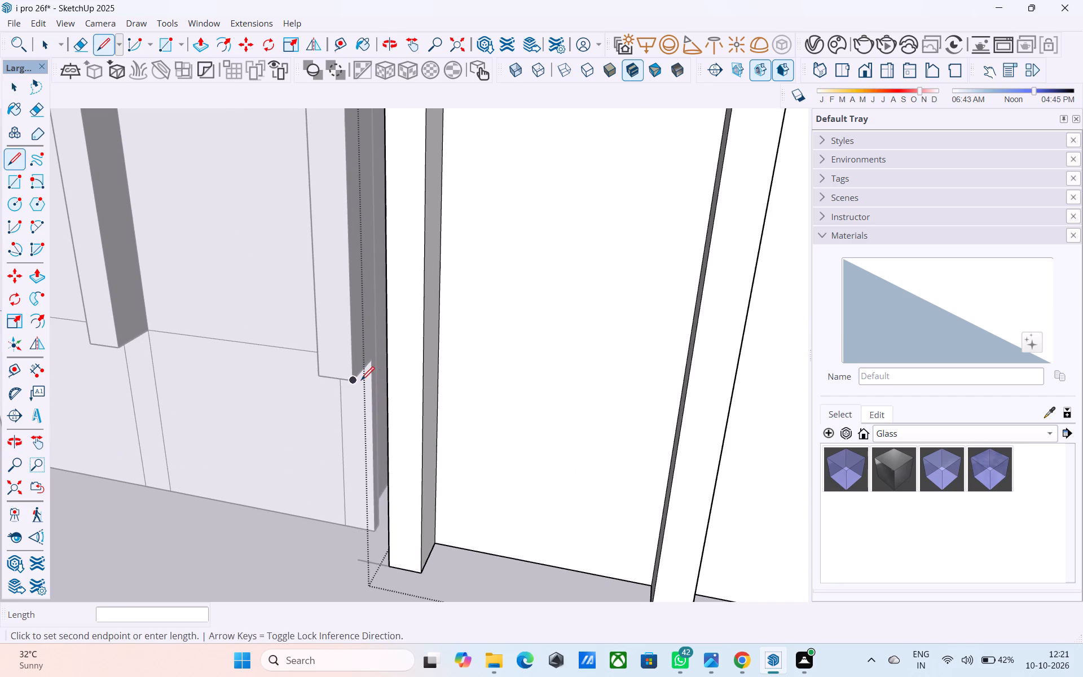
click(425, 392)
middle_drag(376, 390, 453, 392)
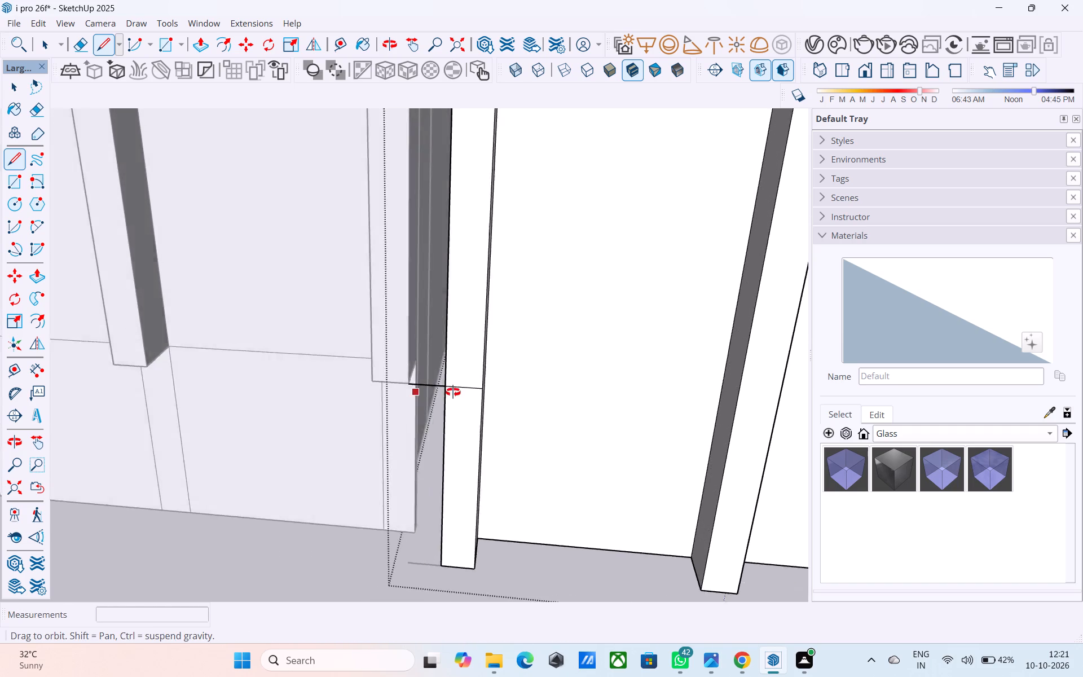
middle_drag(453, 392, 478, 392)
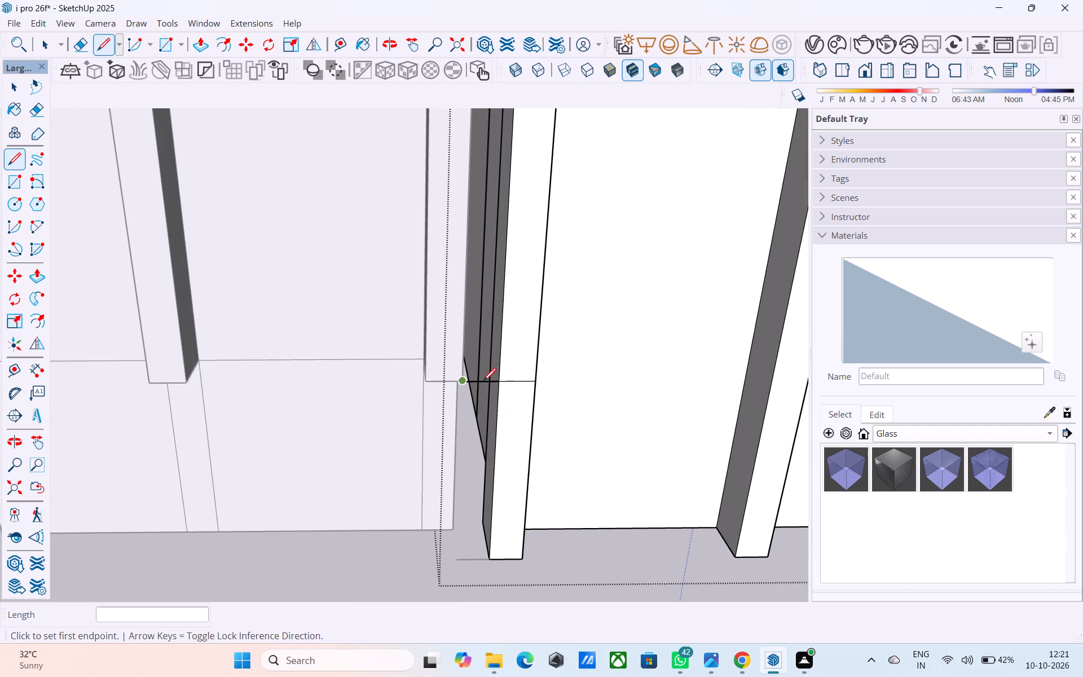
click(535, 378)
scroll(299, 424, down, 5)
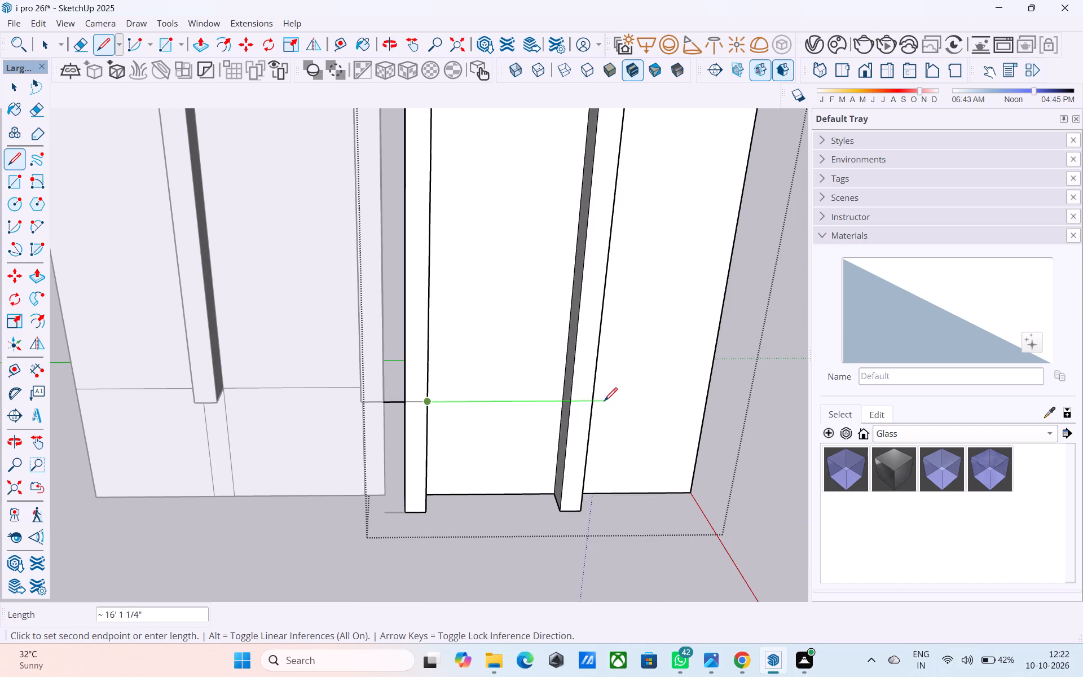
click(596, 404)
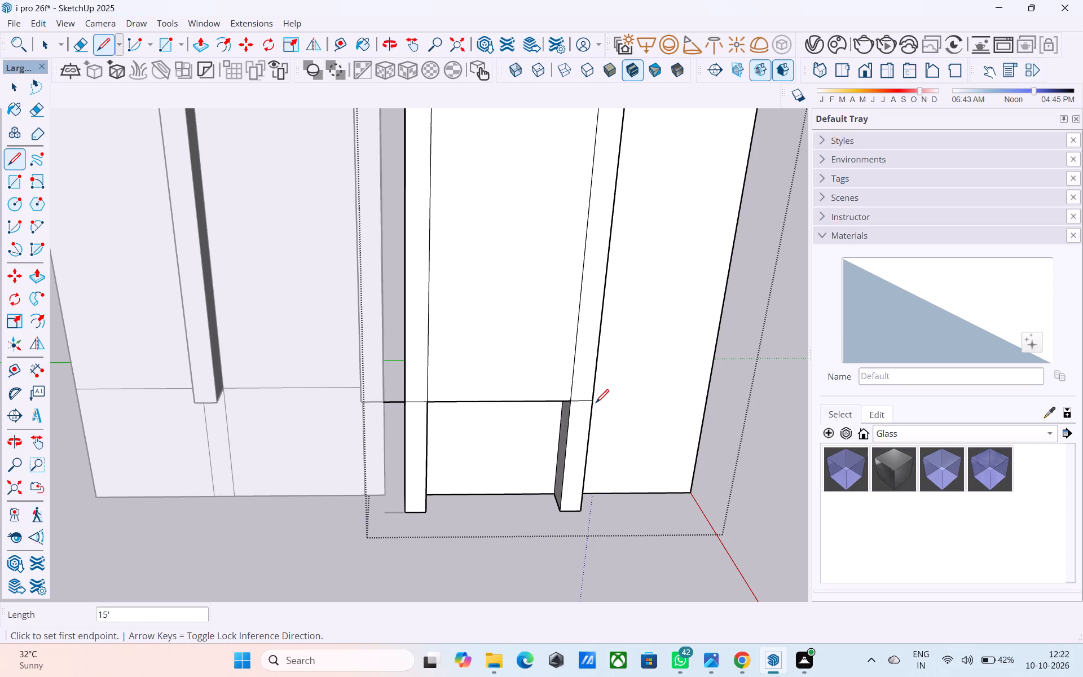
key(space)
Delete the face filling the opening between the two front frame legs above the new line.
click(505, 357)
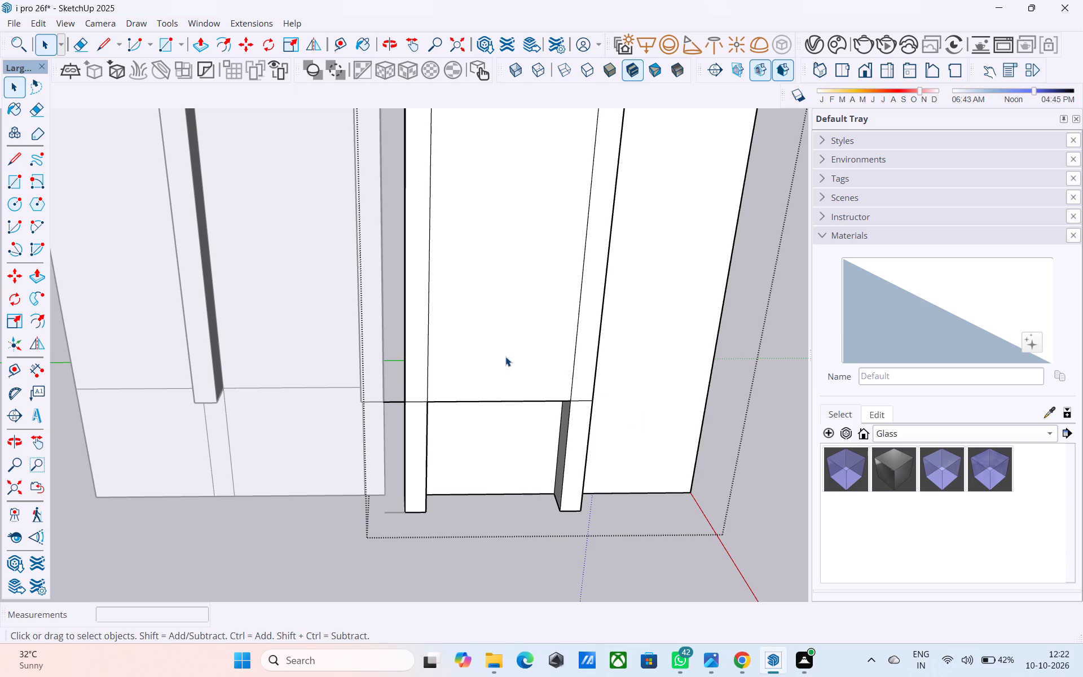
key(Delete)
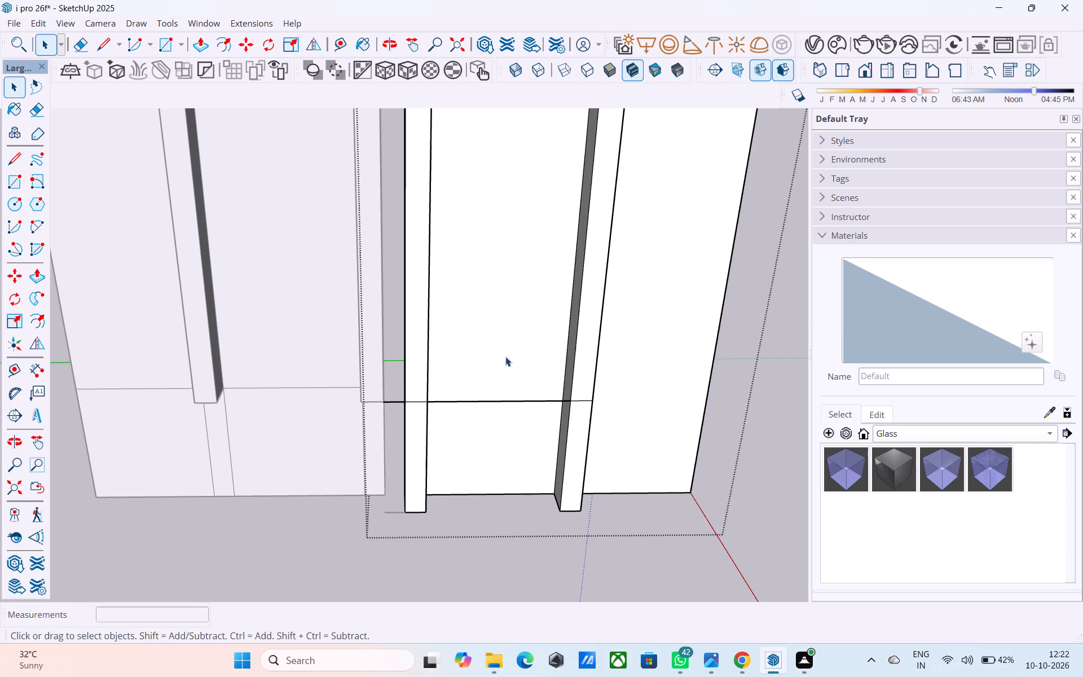
Push the lower parts of both front frame legs, below the new line, 3' back flush with the building face.
click(413, 442)
key(p)
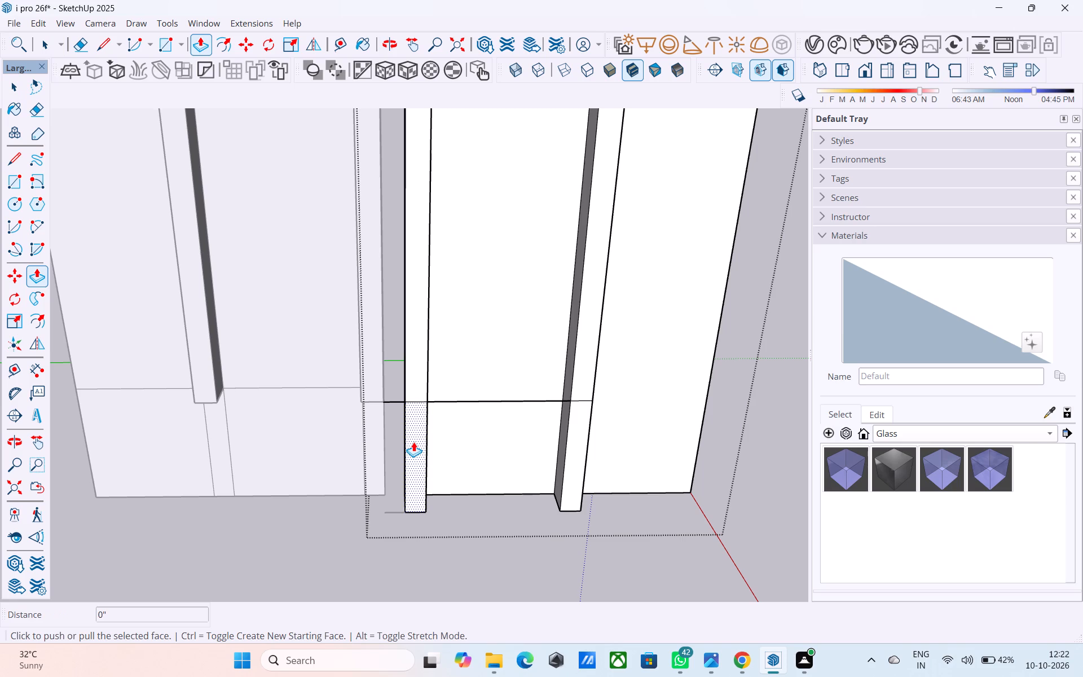
click(413, 442)
click(467, 423)
key(space)
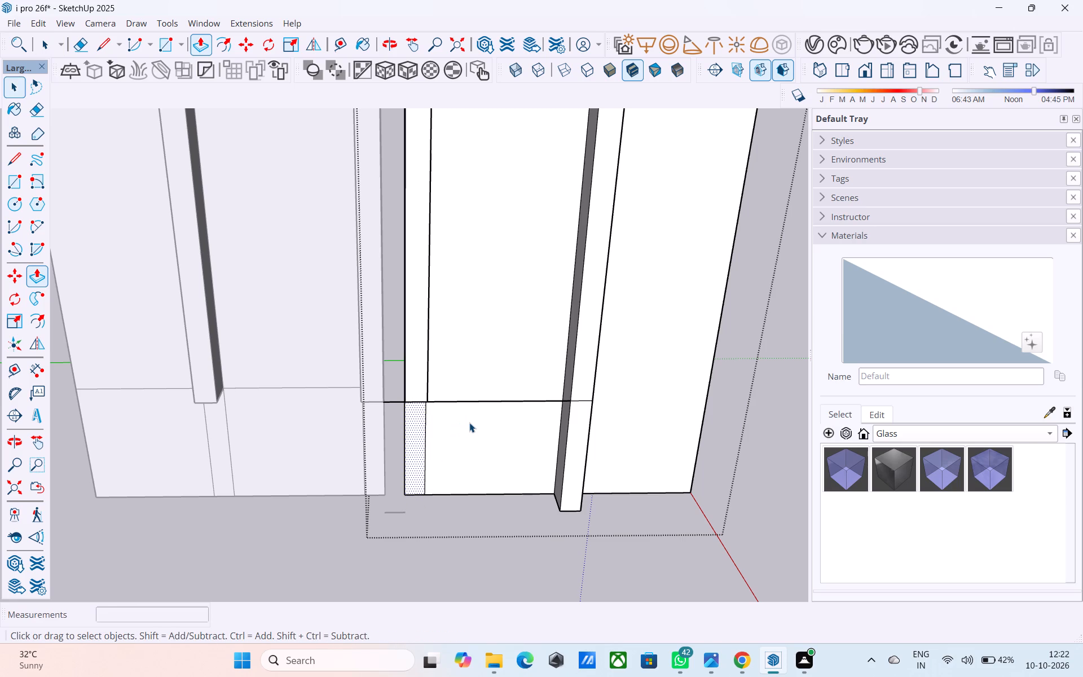
click(575, 434)
key(p)
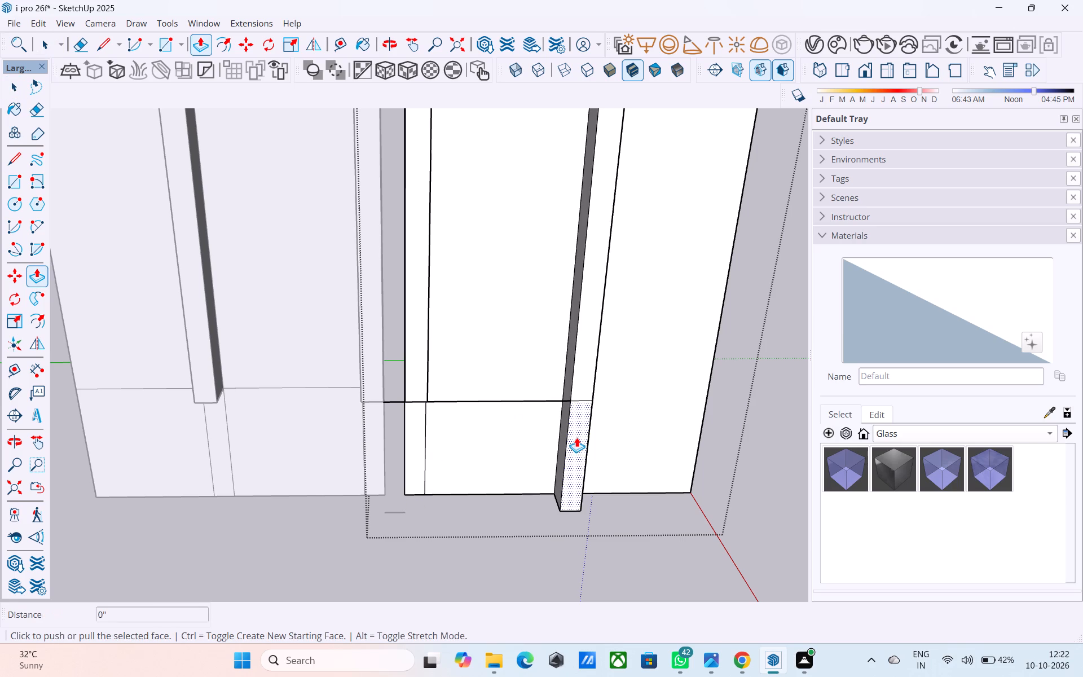
click(576, 437)
click(551, 432)
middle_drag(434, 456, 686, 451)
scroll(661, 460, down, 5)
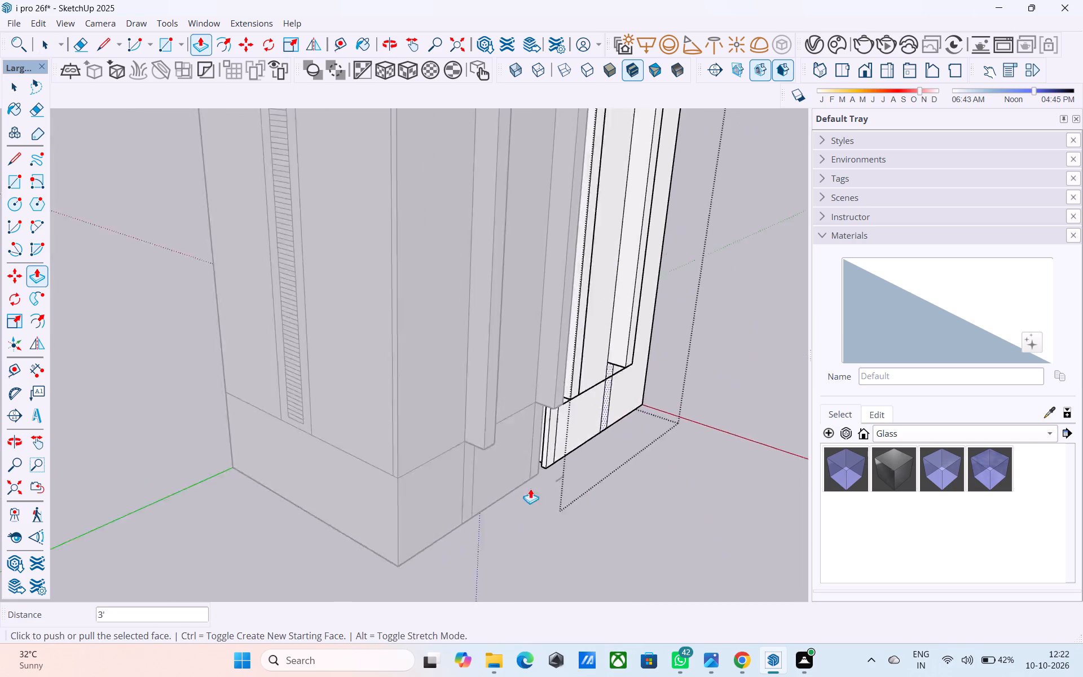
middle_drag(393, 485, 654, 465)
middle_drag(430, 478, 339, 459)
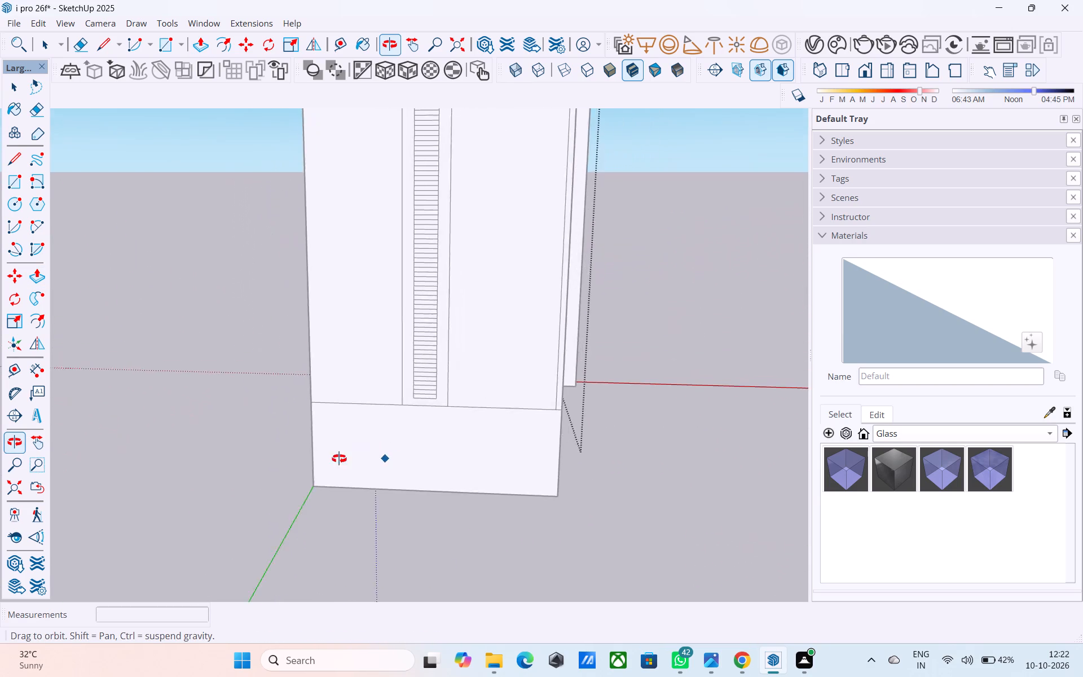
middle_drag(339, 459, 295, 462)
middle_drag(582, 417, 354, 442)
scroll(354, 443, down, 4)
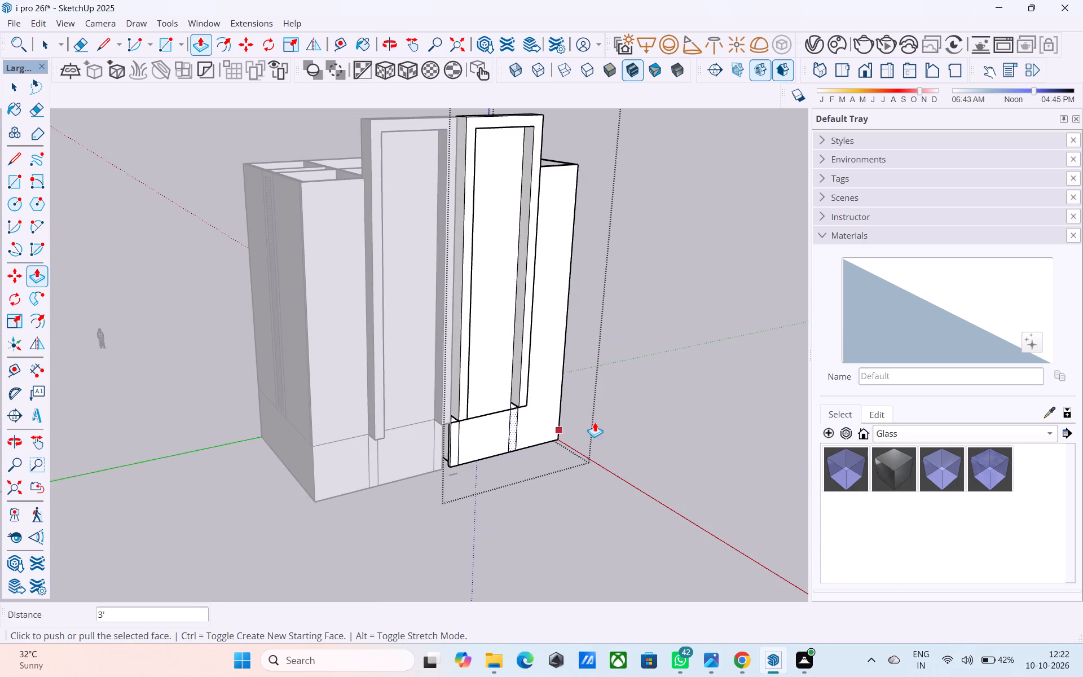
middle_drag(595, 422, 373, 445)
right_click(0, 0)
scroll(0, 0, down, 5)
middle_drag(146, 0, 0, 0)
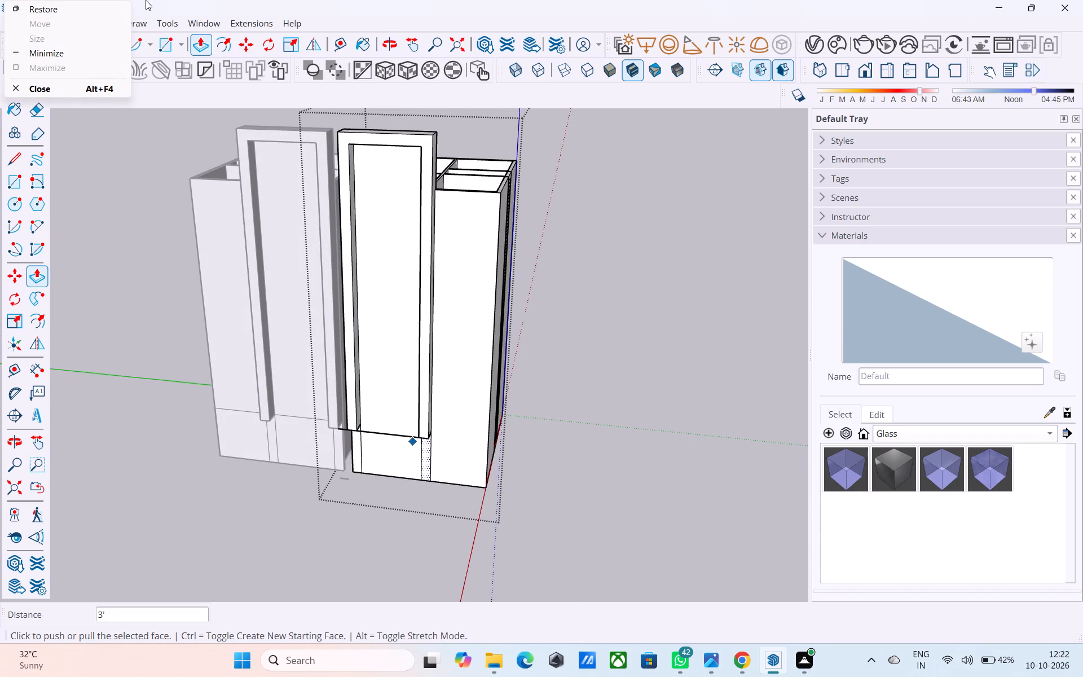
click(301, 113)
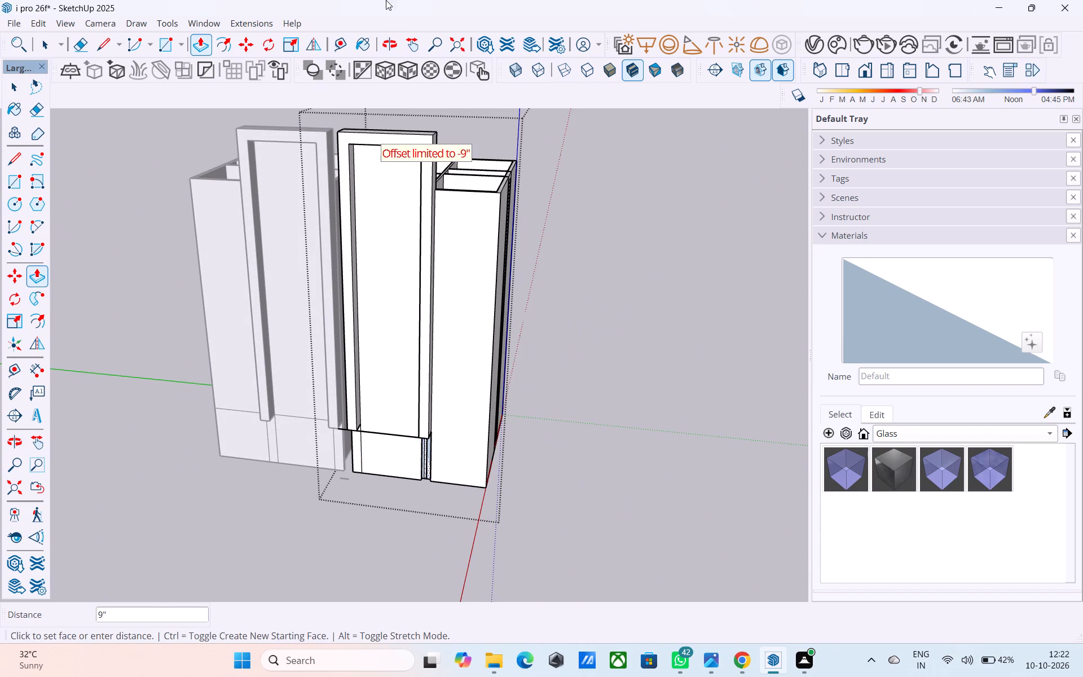
Delete the leftover horizontal edges between the two front frame legs and between the near leg and the neighbouring building's frame.
key(space)
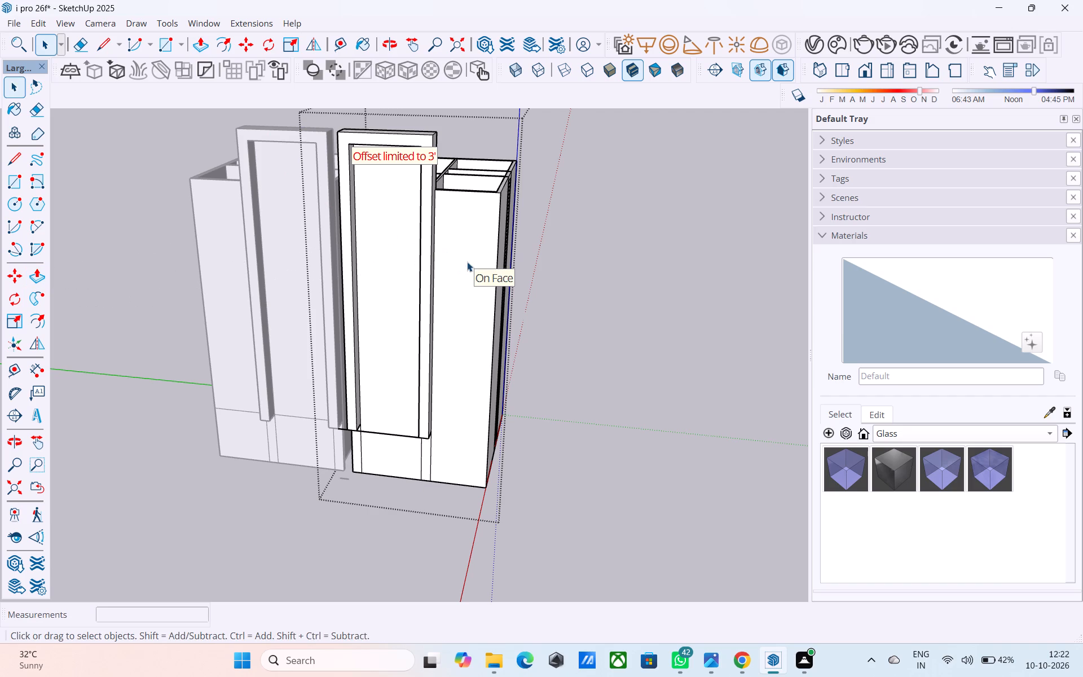
middle_drag(466, 292, 483, 284)
click(587, 281)
middle_drag(436, 337, 470, 287)
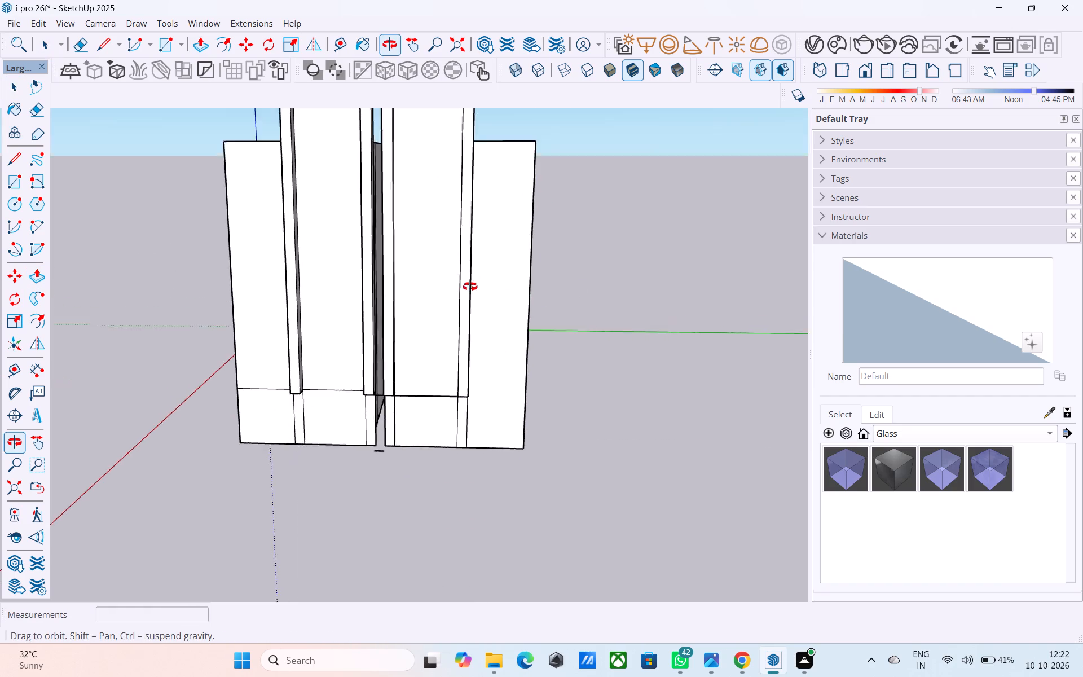
middle_drag(470, 287, 465, 234)
scroll(415, 351, up, 4)
click(415, 351)
middle_drag(415, 350, 415, 349)
scroll(415, 350, up, 1)
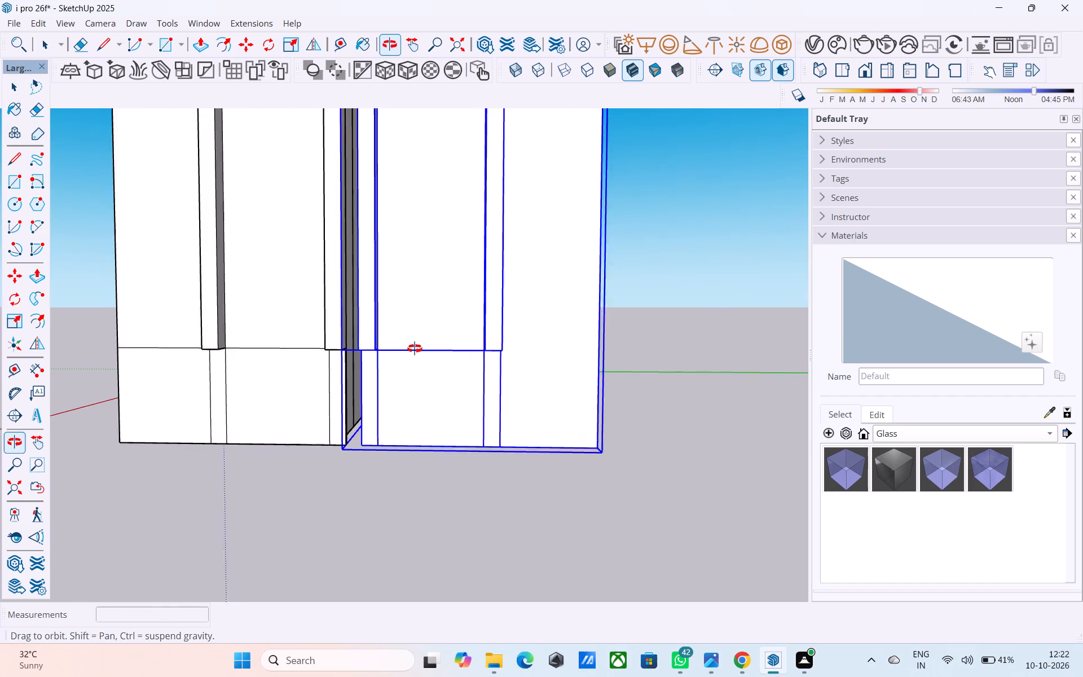
middle_drag(415, 349, 360, 438)
double_click(388, 344)
scroll(390, 373, up, 4)
click(388, 391)
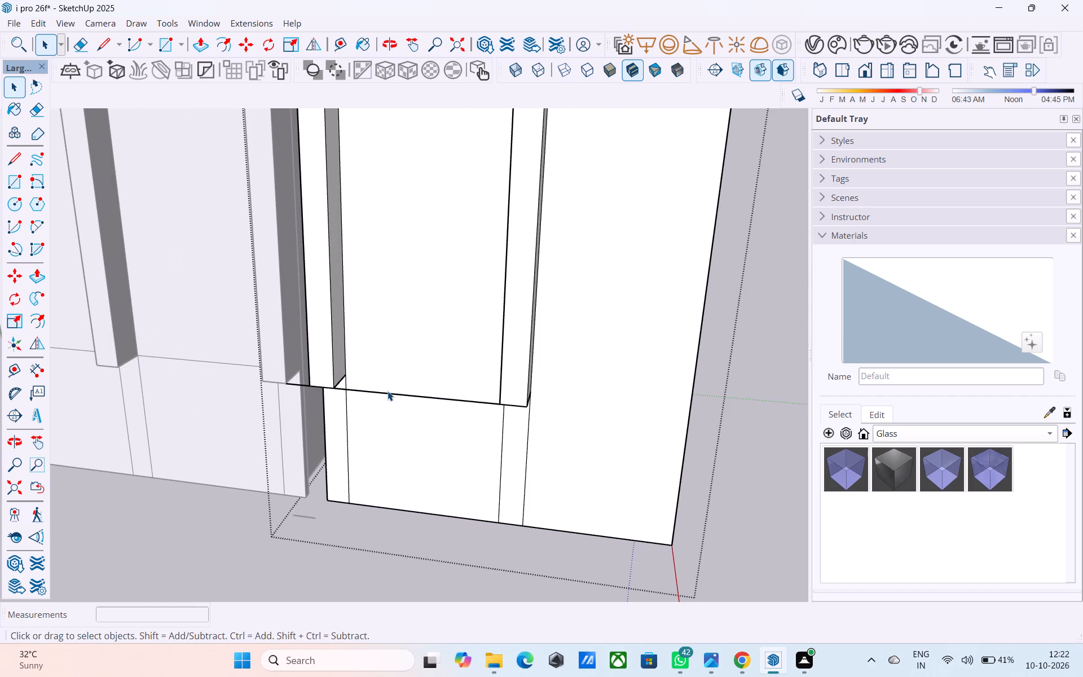
click(389, 394)
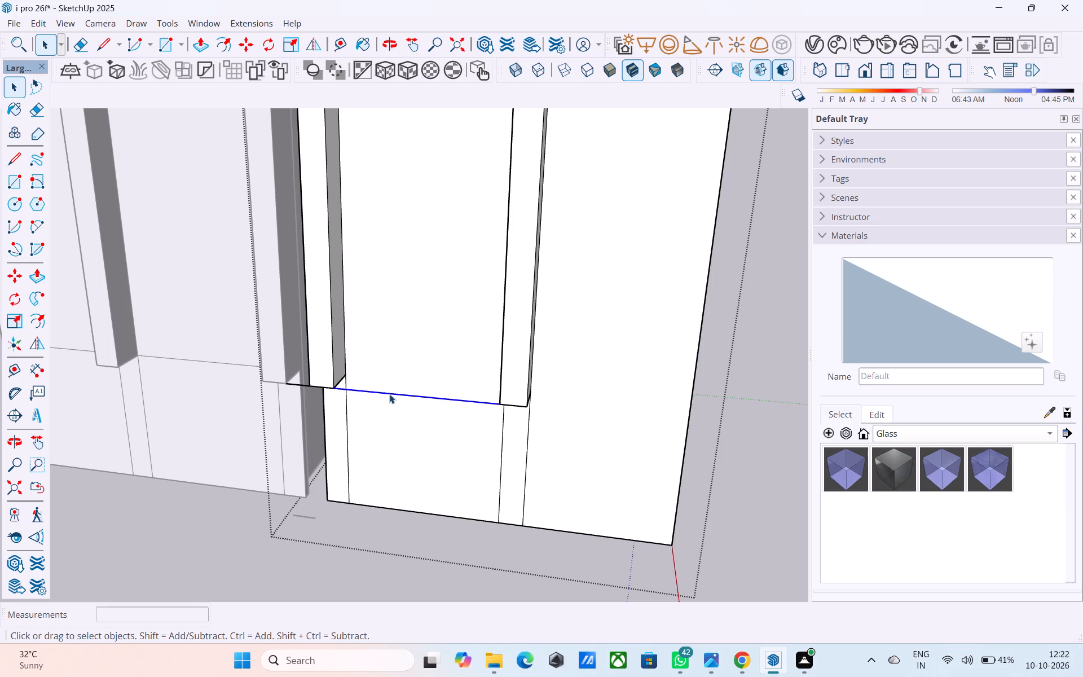
key(Delete)
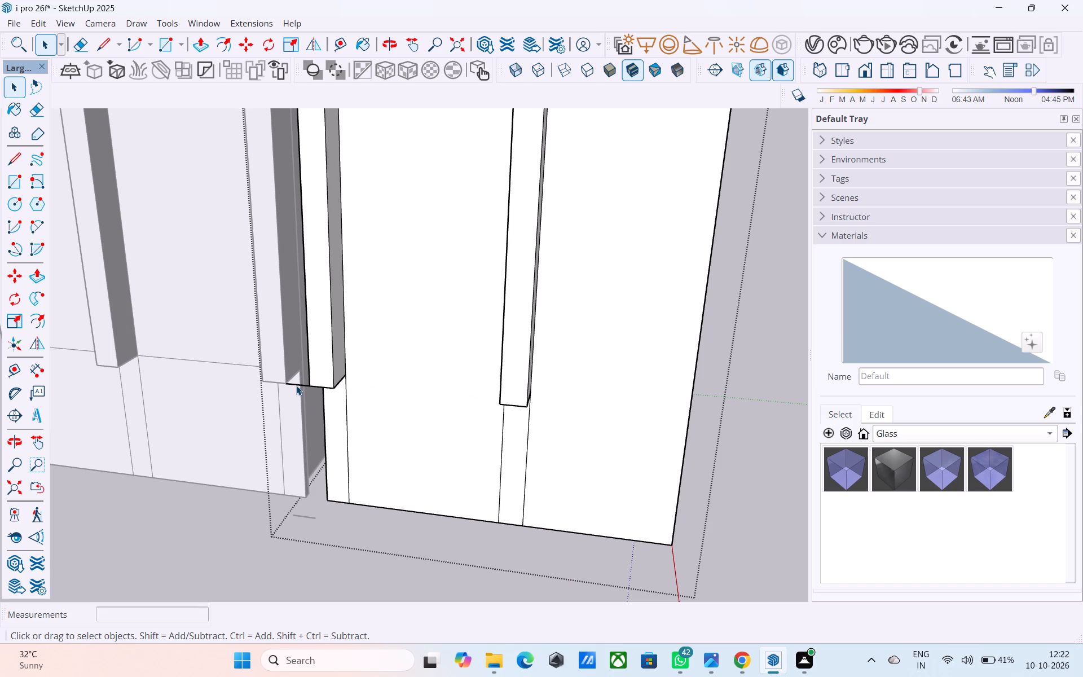
click(296, 385)
key(Delete)
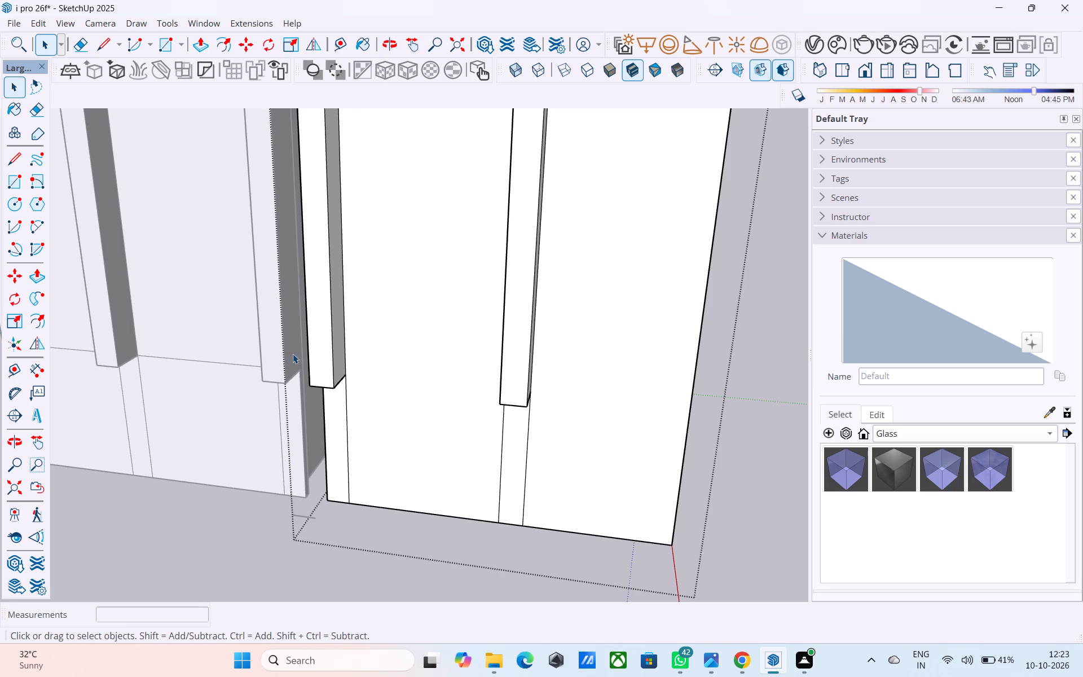
Save the model.
scroll(293, 354, up, 1)
scroll(321, 344, down, 3)
middle_drag(321, 350, 399, 366)
scroll(397, 383, down, 4)
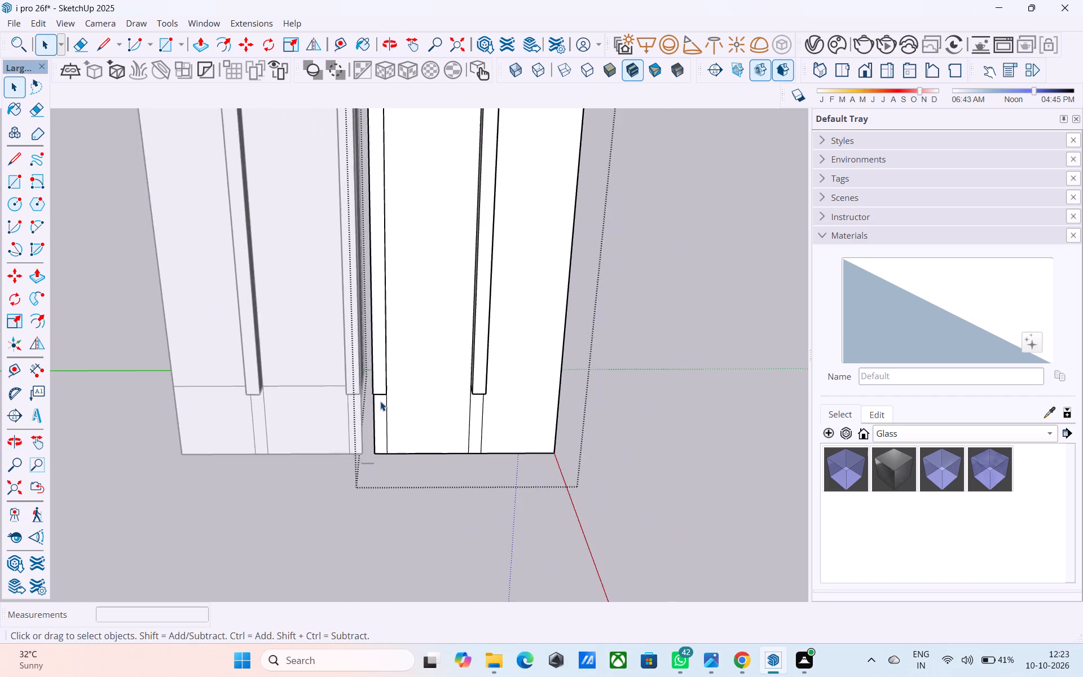
scroll(380, 401, down, 4)
middle_drag(344, 408, 457, 412)
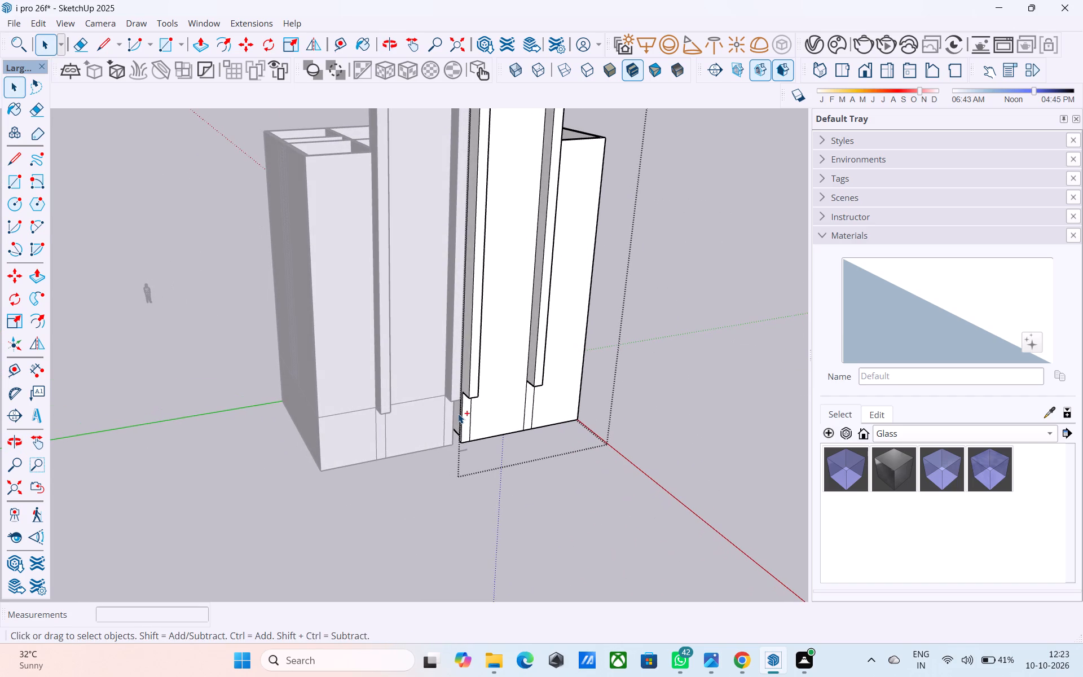
key(ctrl+s)
Pull the border face around the louvred strip 6" outward on the outer side of the neighbouring building.
click(248, 447)
middle_drag(456, 408, 395, 481)
scroll(503, 470, down, 2)
middle_drag(504, 468, 705, 441)
scroll(434, 338, up, 4)
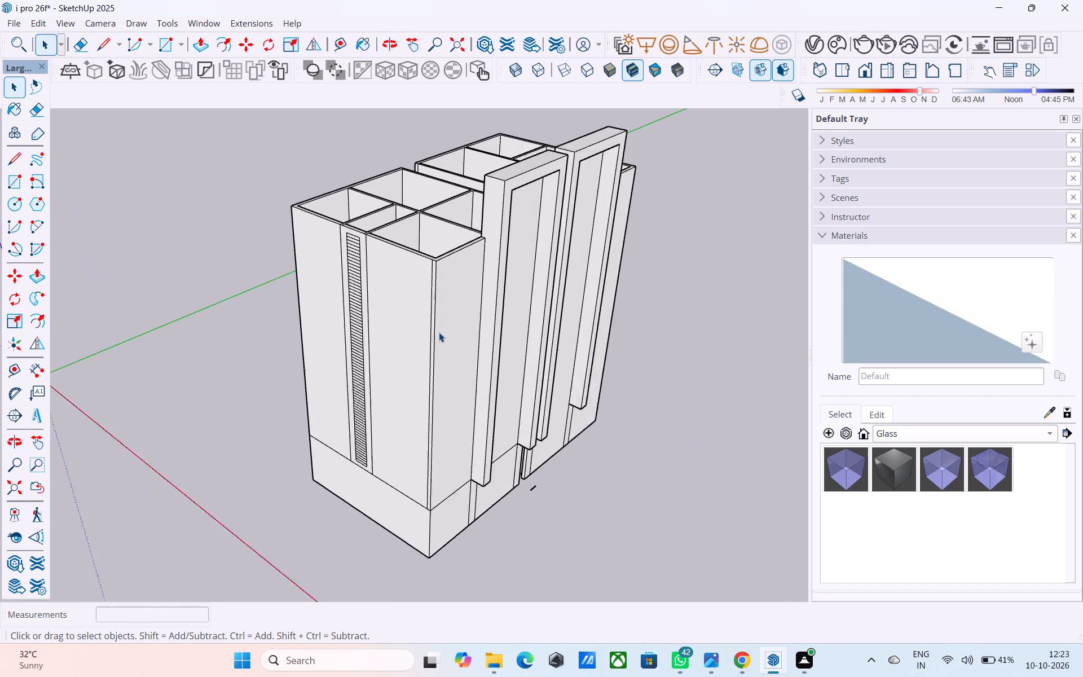
middle_drag(349, 327, 457, 346)
scroll(404, 339, up, 6)
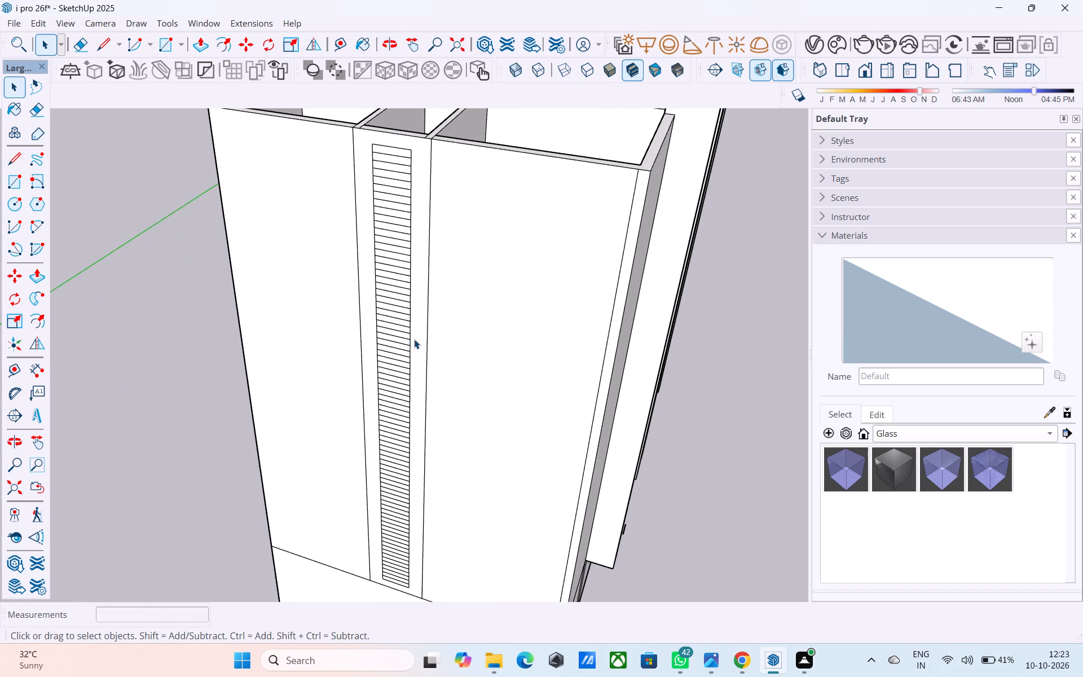
triple_click(415, 340)
click(417, 330)
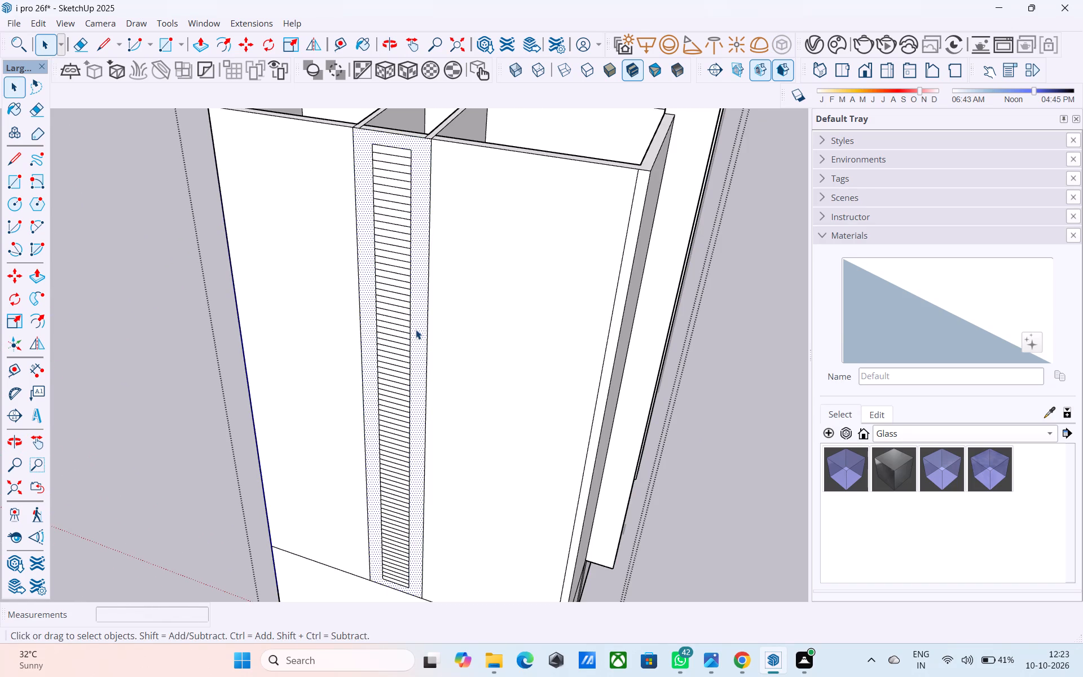
key(p)
click(416, 329)
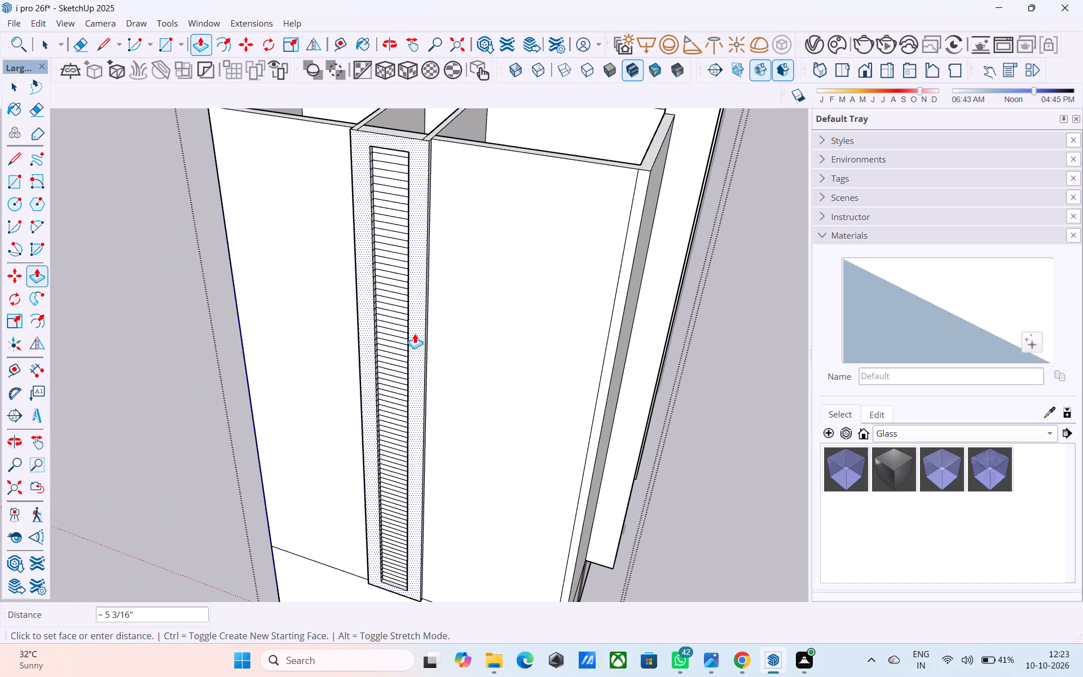
key(6)
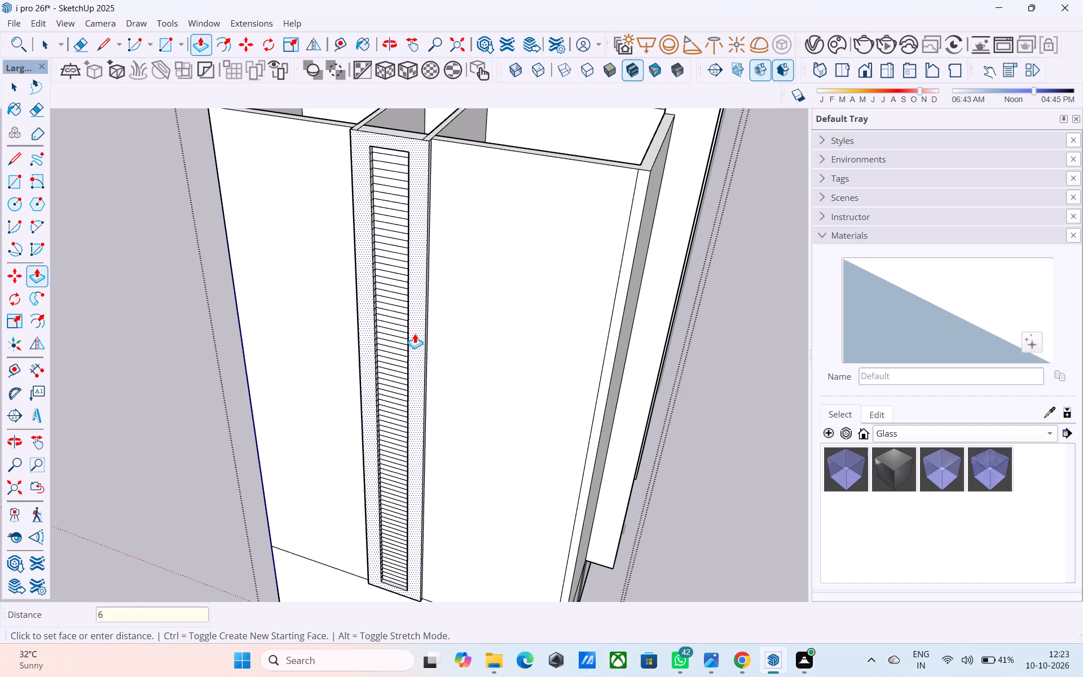
key(shift+quotedbl)
key(Return)
scroll(421, 380, down, 4)
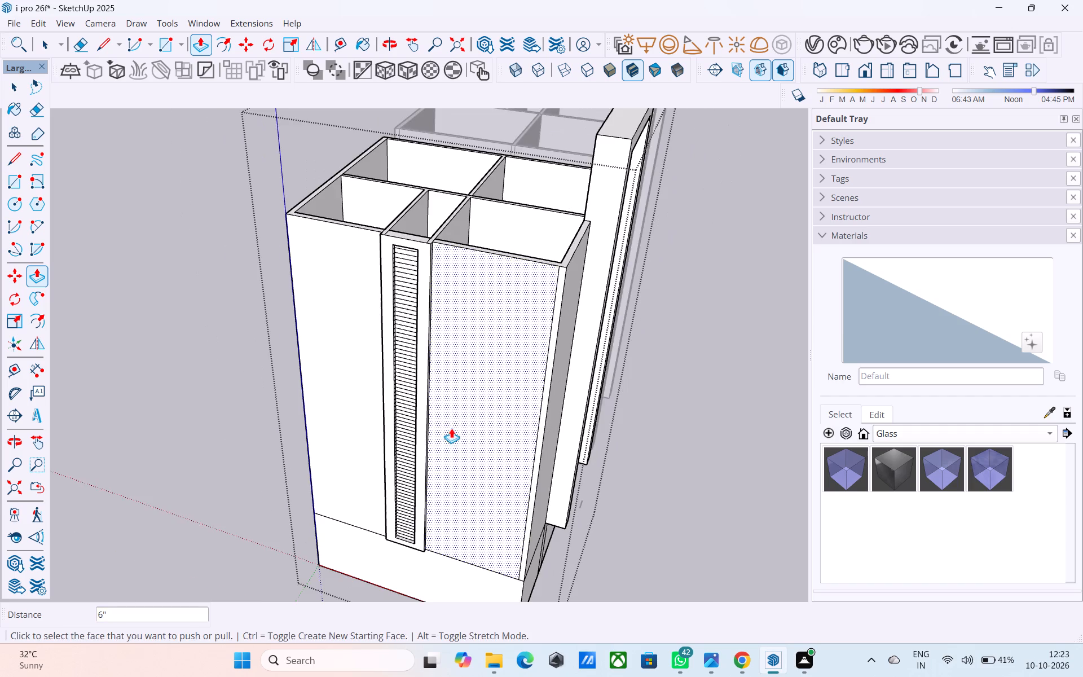
Pull the border face around the louvred strip 6" outward on the outer side of the other building.
middle_drag(442, 443, 380, 546)
scroll(353, 385, up, 14)
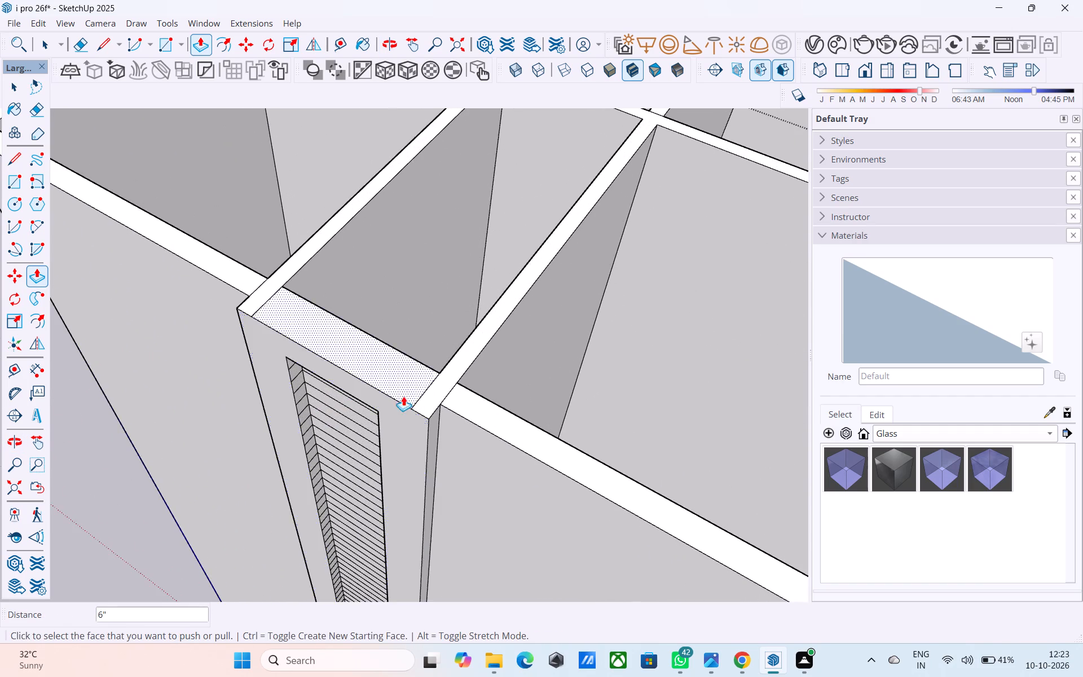
middle_drag(431, 392, 242, 375)
scroll(207, 364, down, 5)
middle_drag(521, 340, 207, 333)
scroll(198, 323, down, 5)
scroll(322, 336, down, 5)
scroll(270, 324, down, 4)
middle_drag(551, 469, 492, 411)
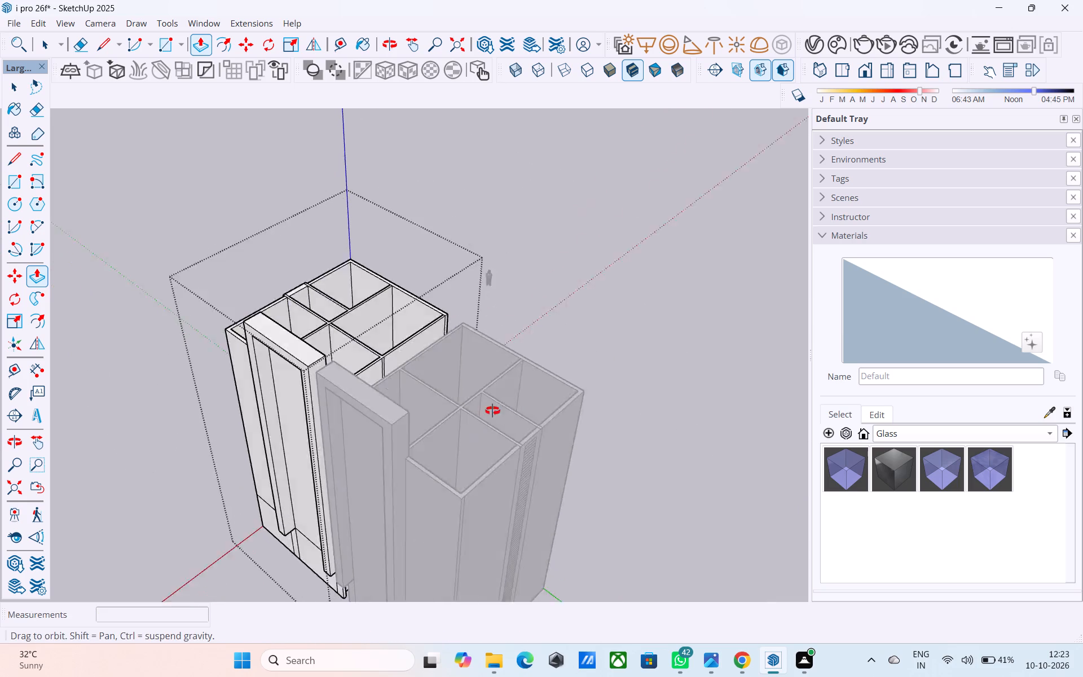
middle_drag(492, 411, 422, 345)
key(space)
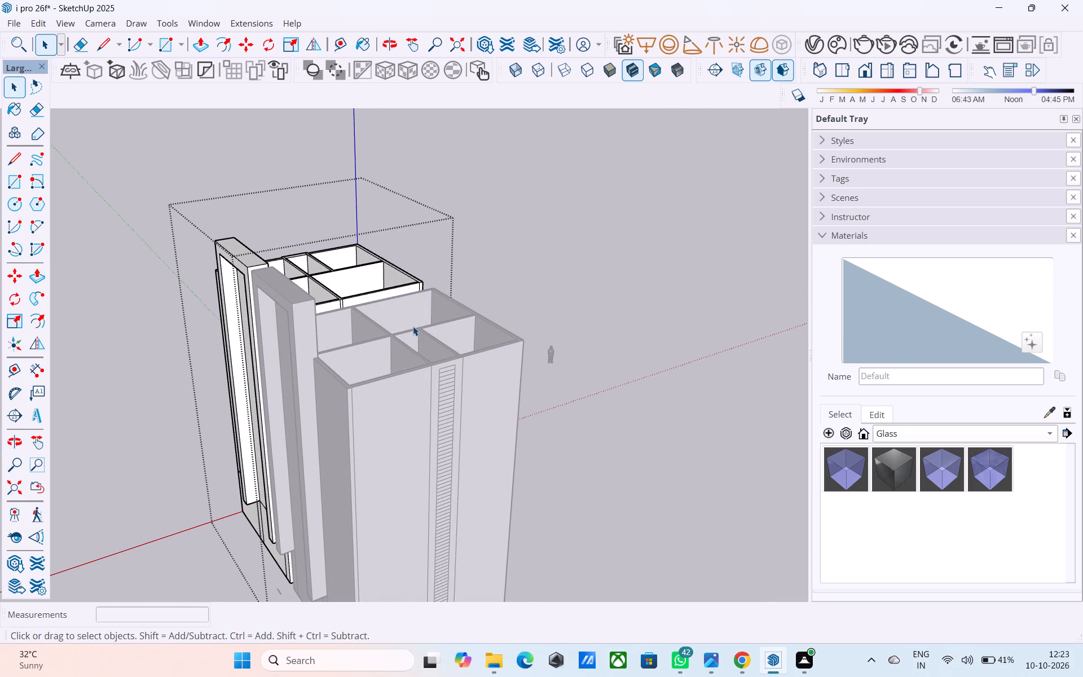
click(544, 365)
scroll(485, 431, up, 7)
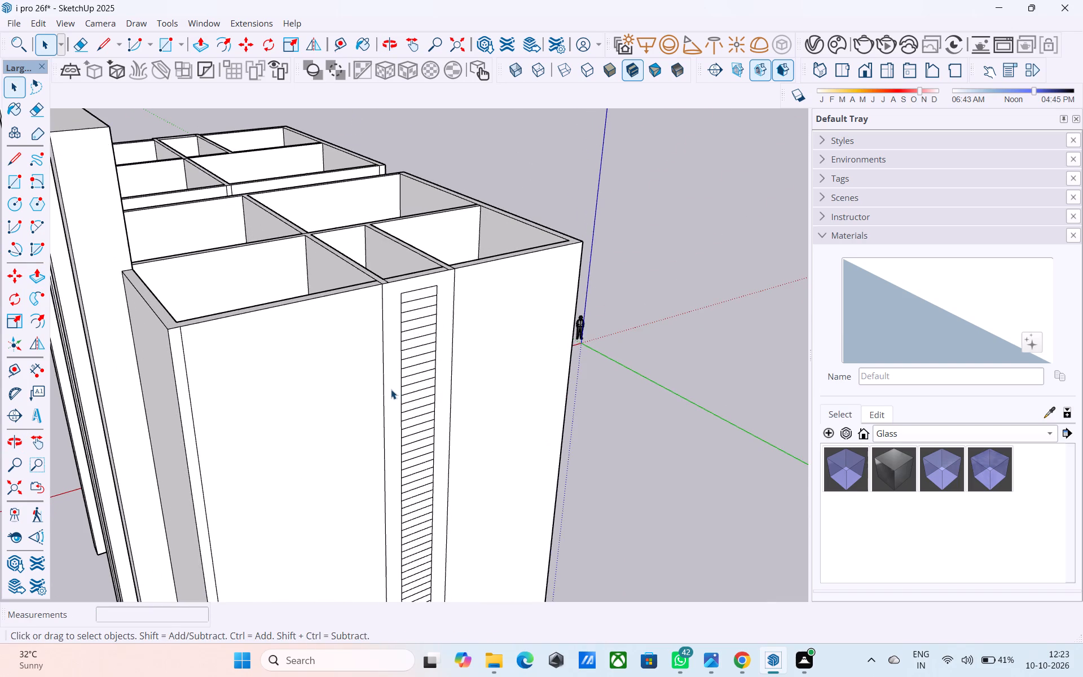
click(391, 389)
triple_click(391, 389)
click(391, 389)
click(403, 403)
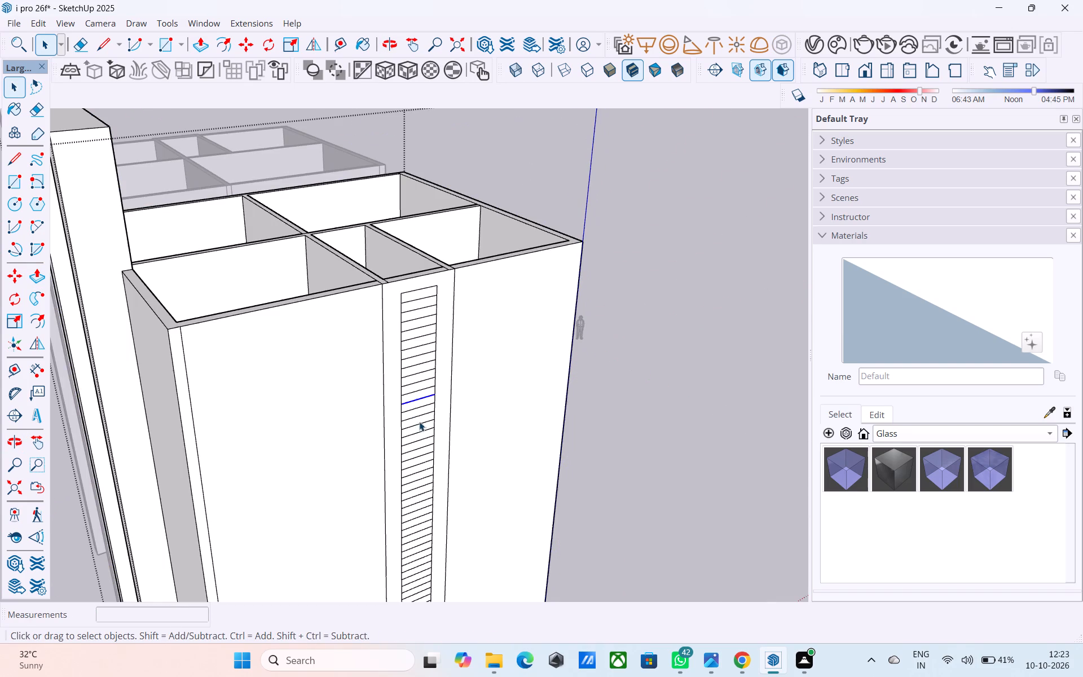
click(391, 399)
key(p)
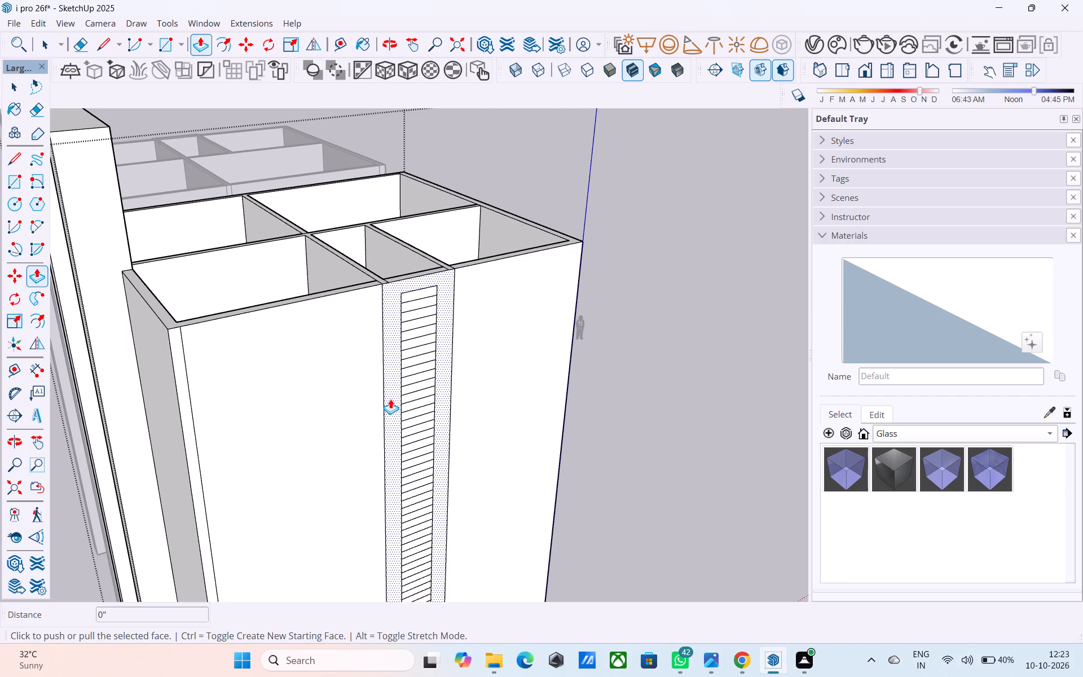
click(390, 398)
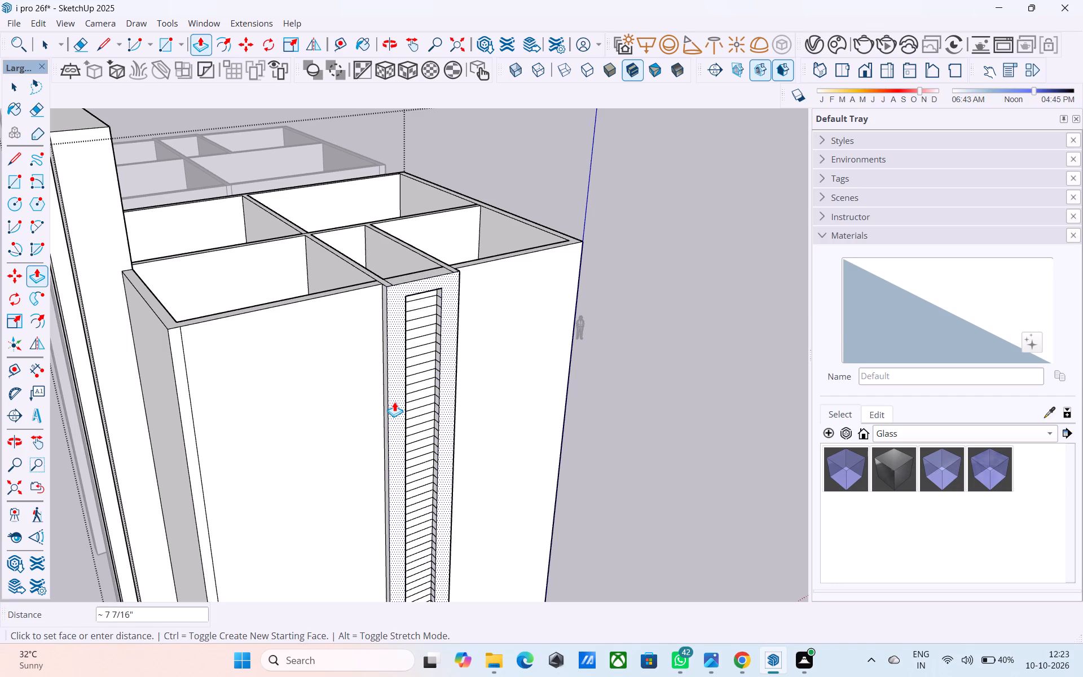
key(6)
key(shift+quotedbl)
key(Return)
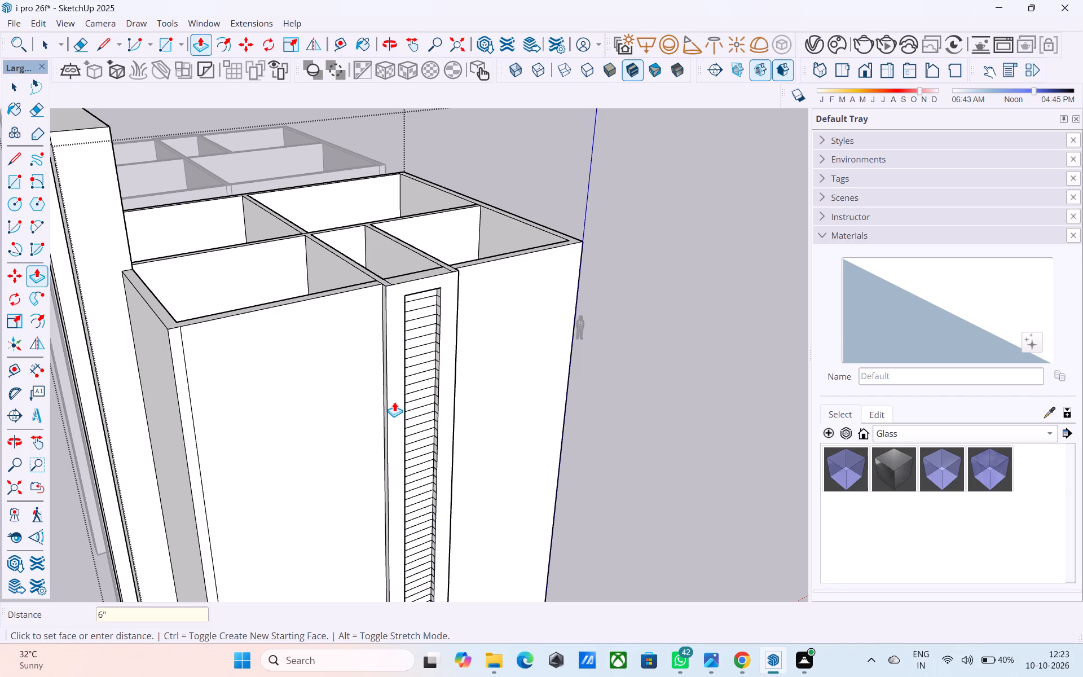
key(space)
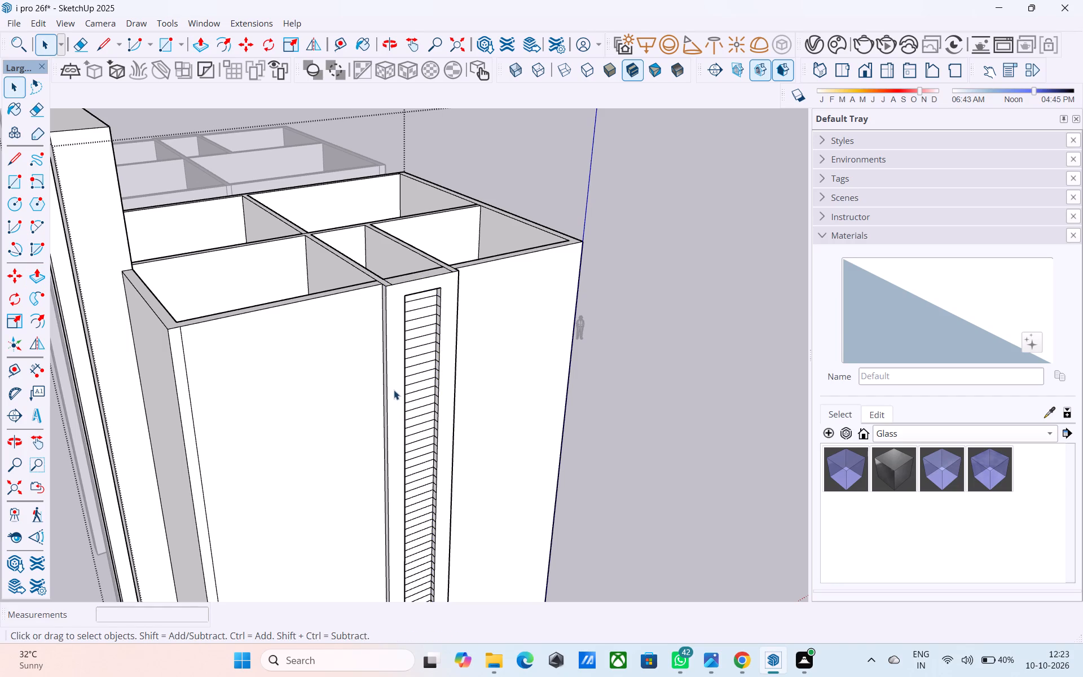
Draw a 13' horizontal line on the building face between the back bottom corners of that building's two front frame legs.
scroll(395, 389, down, 4)
middle_drag(395, 389, 610, 340)
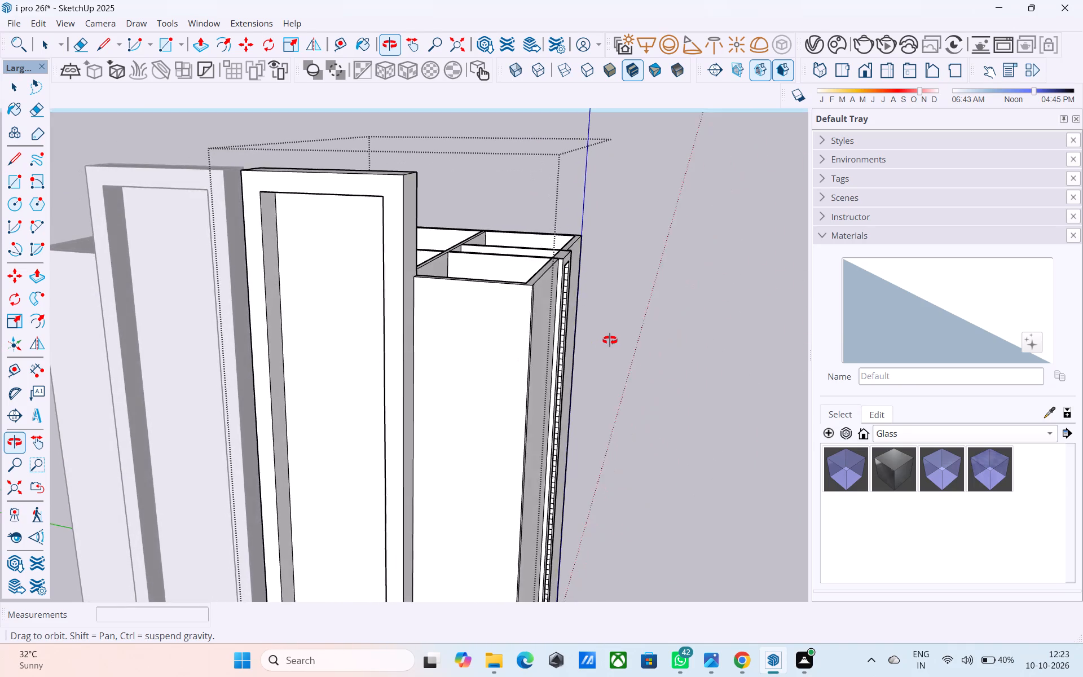
middle_drag(610, 340, 621, 336)
middle_drag(373, 380, 384, 360)
scroll(298, 243, down, 4)
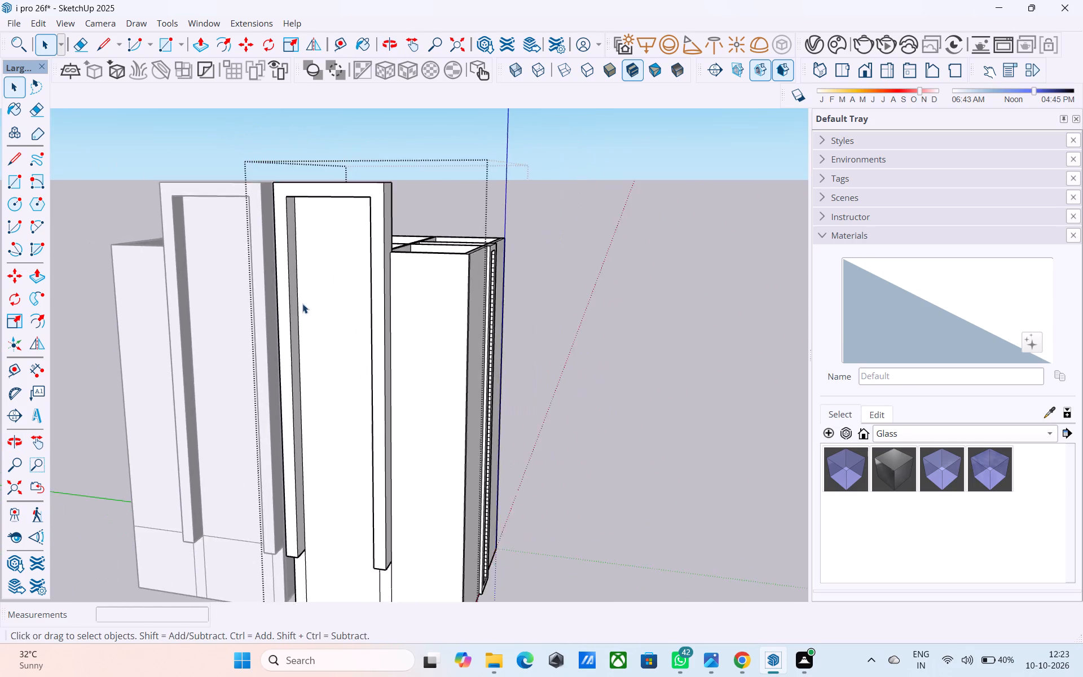
scroll(302, 304, down, 3)
middle_drag(271, 375, 320, 379)
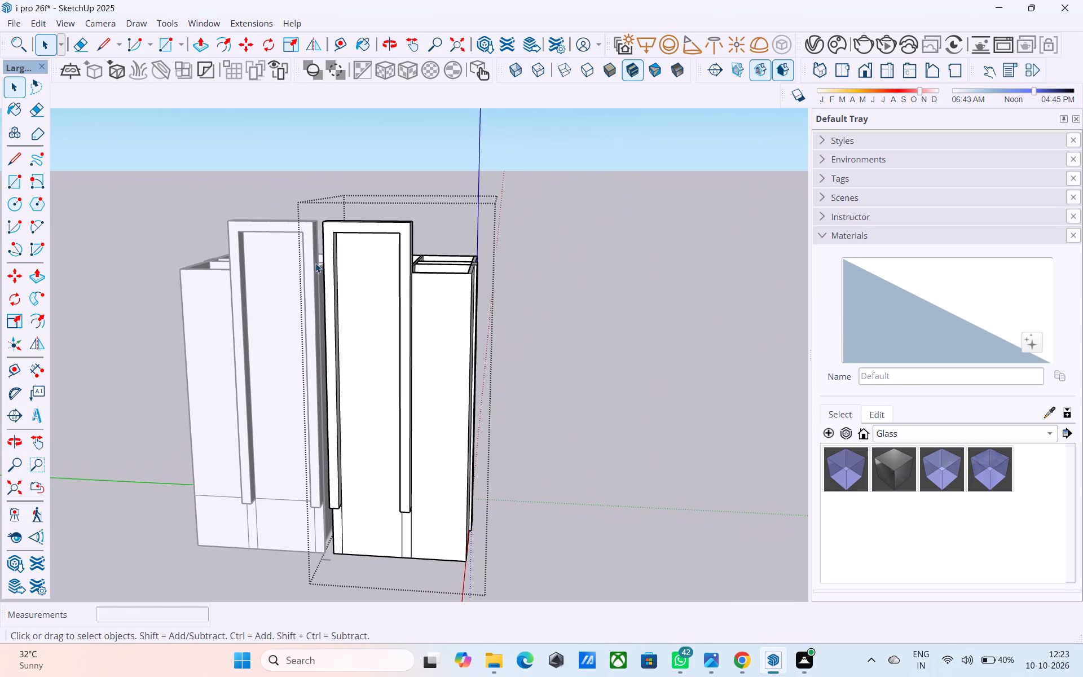
click(100, 38)
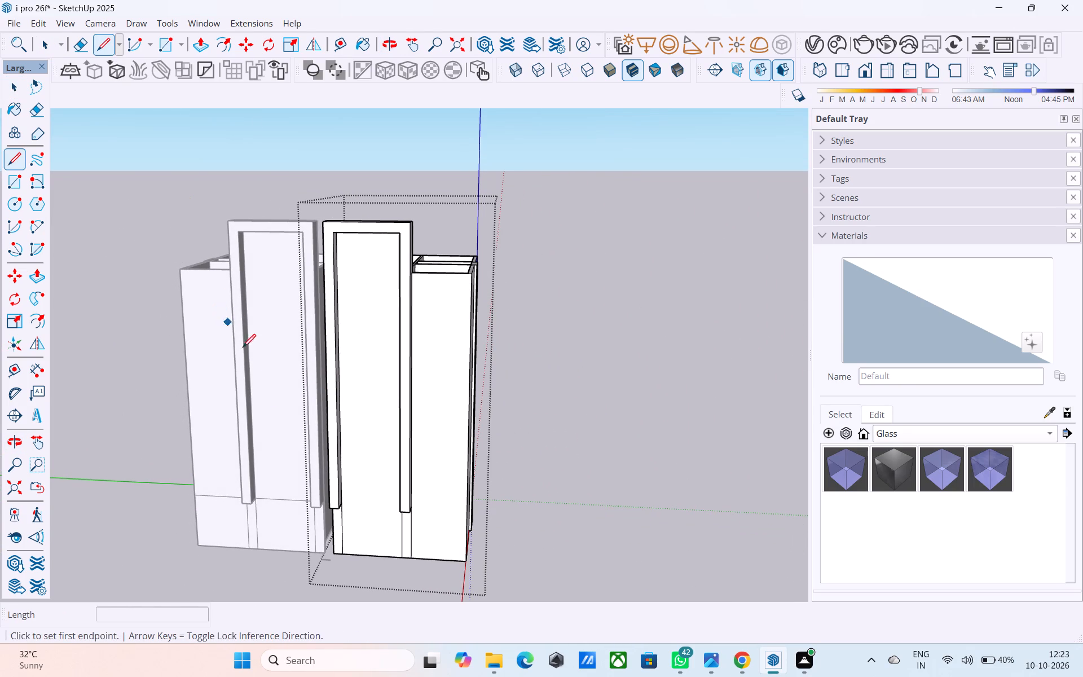
scroll(278, 531, up, 4)
scroll(400, 496, up, 4)
middle_drag(396, 490, 371, 474)
scroll(360, 474, up, 2)
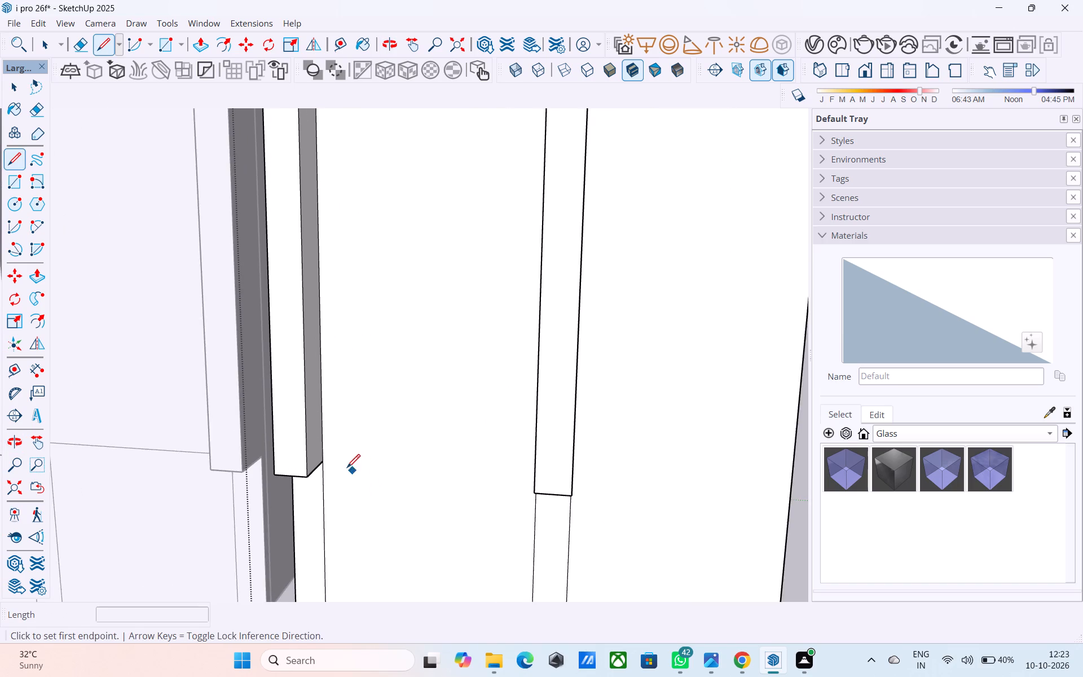
scroll(347, 469, up, 4)
click(320, 461)
scroll(320, 461, up, 1)
middle_drag(320, 461, 394, 454)
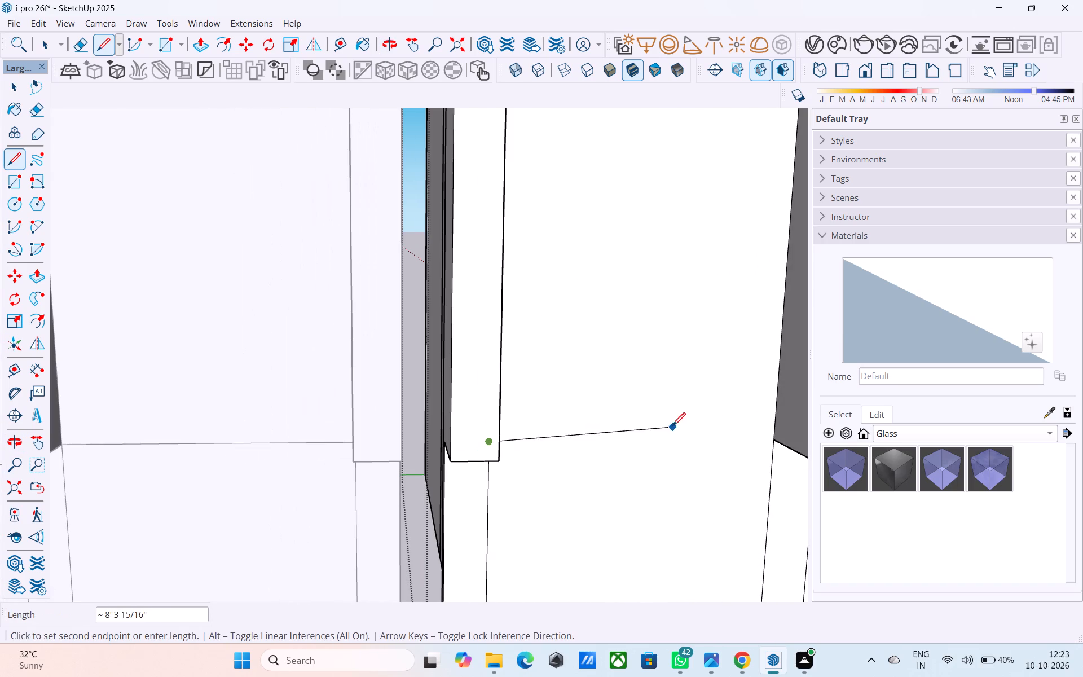
click(781, 434)
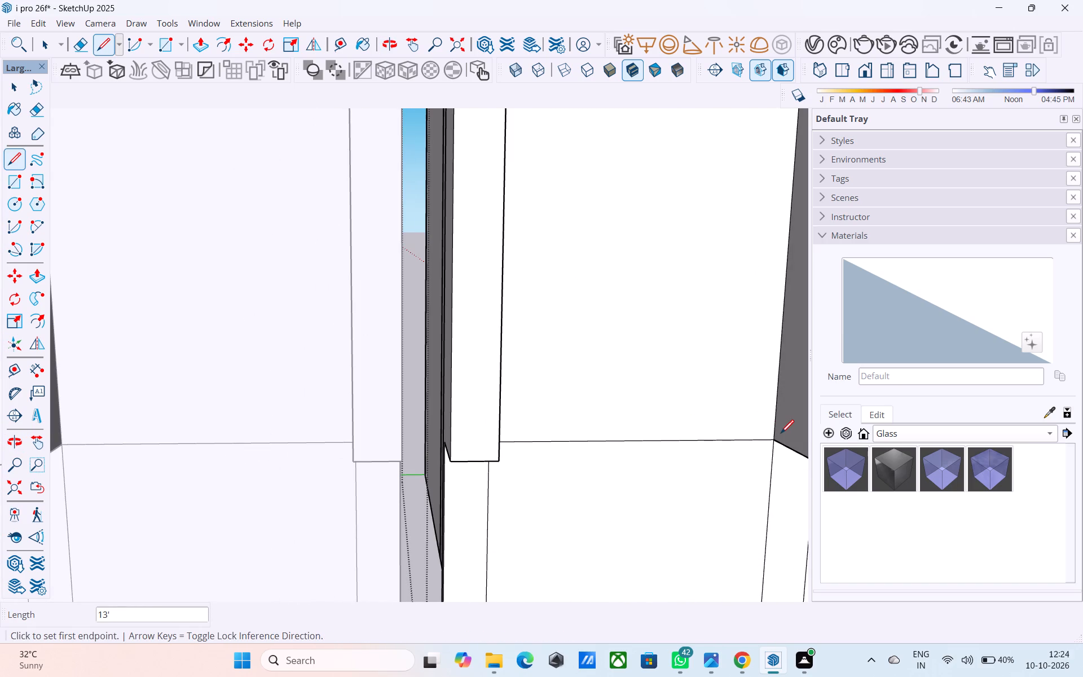
key(space)
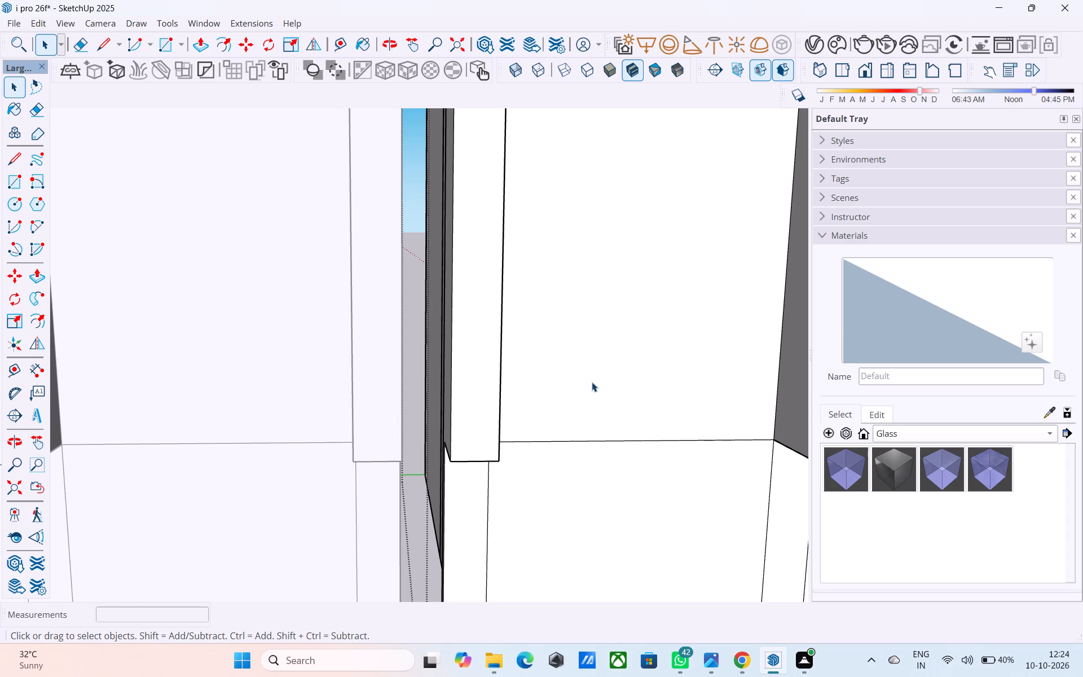
scroll(569, 372, down, 10)
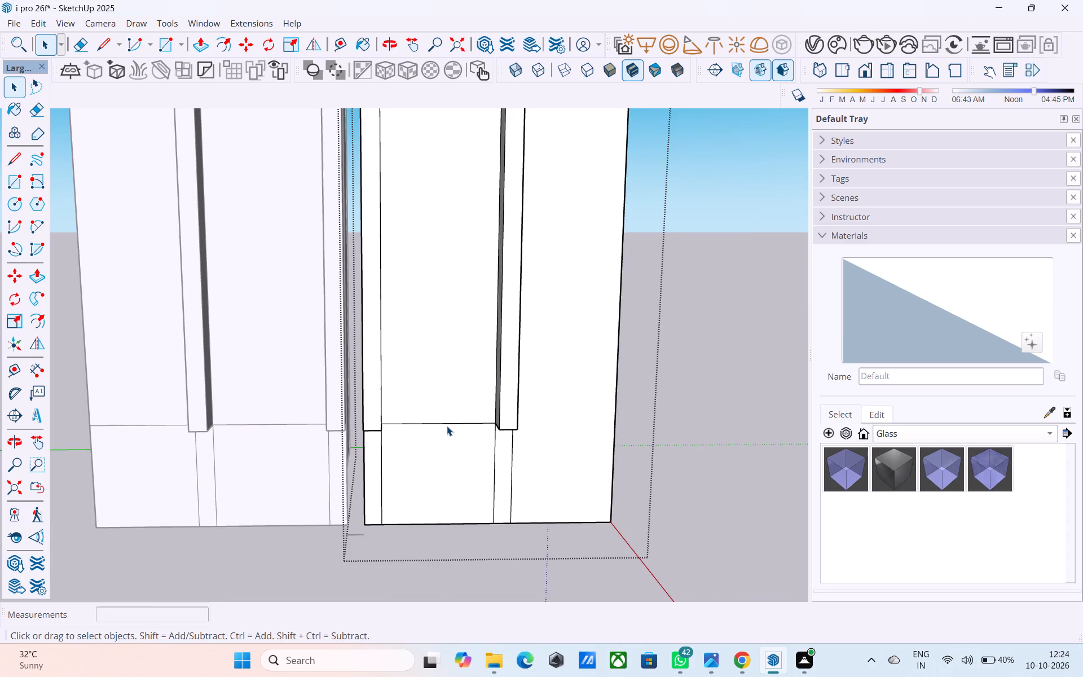
middle_drag(447, 426, 421, 412)
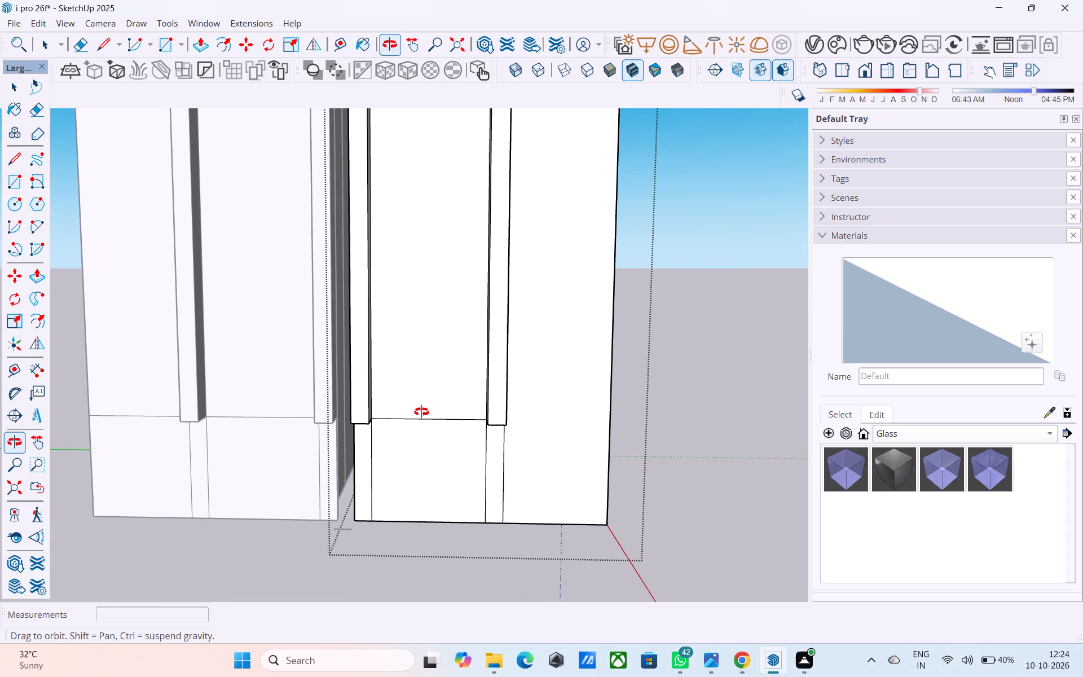
middle_drag(421, 412, 421, 408)
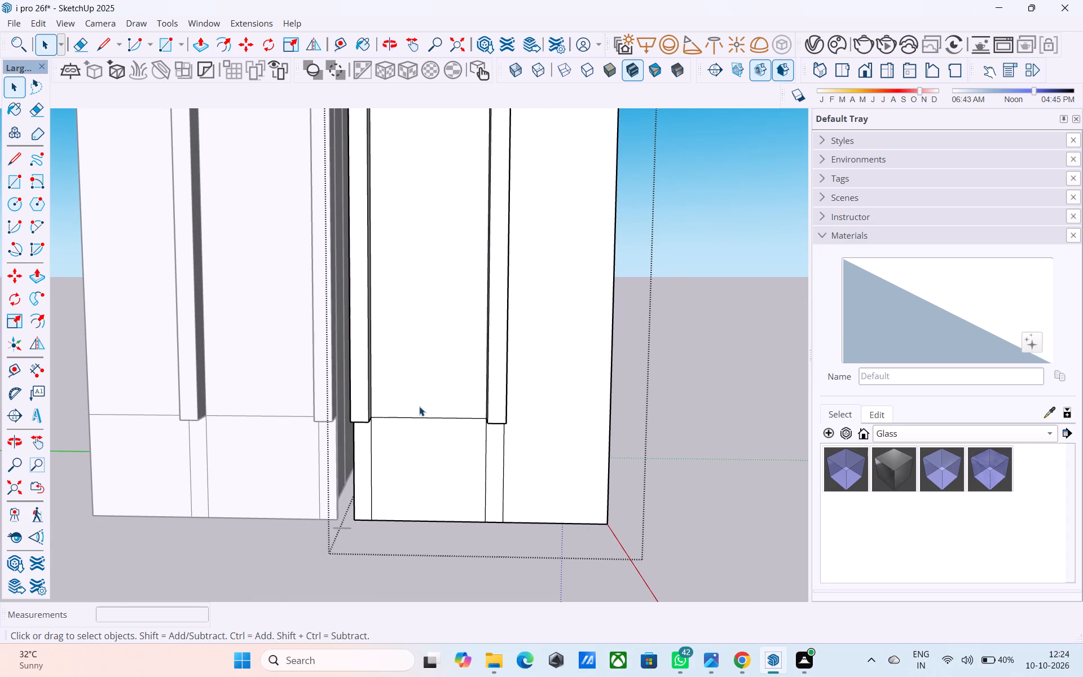
Copy the horizontal line between the bottoms of the front frame legs 6" up the building face to form a narrow band.
scroll(416, 409, up, 5)
click(380, 421)
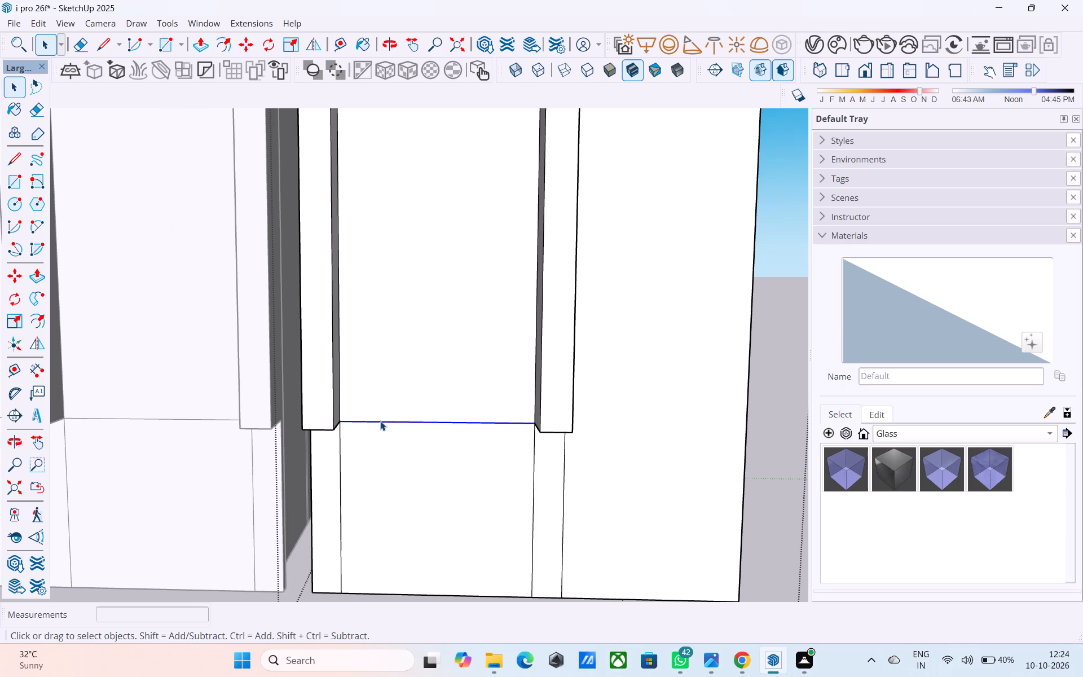
middle_drag(503, 398, 435, 418)
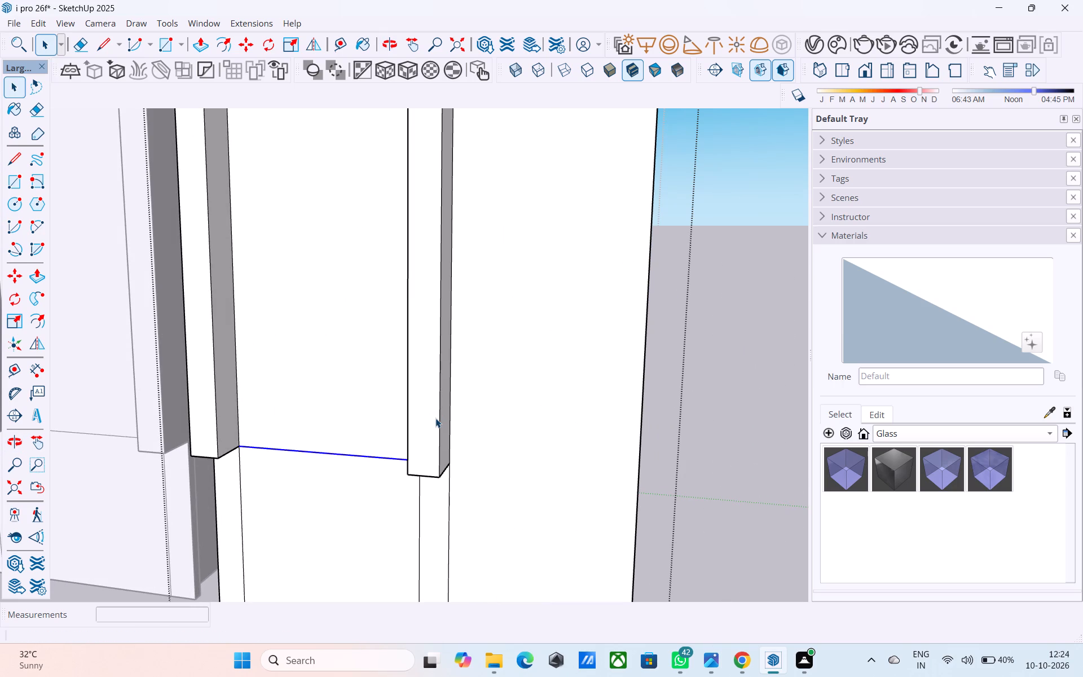
scroll(278, 438, up, 3)
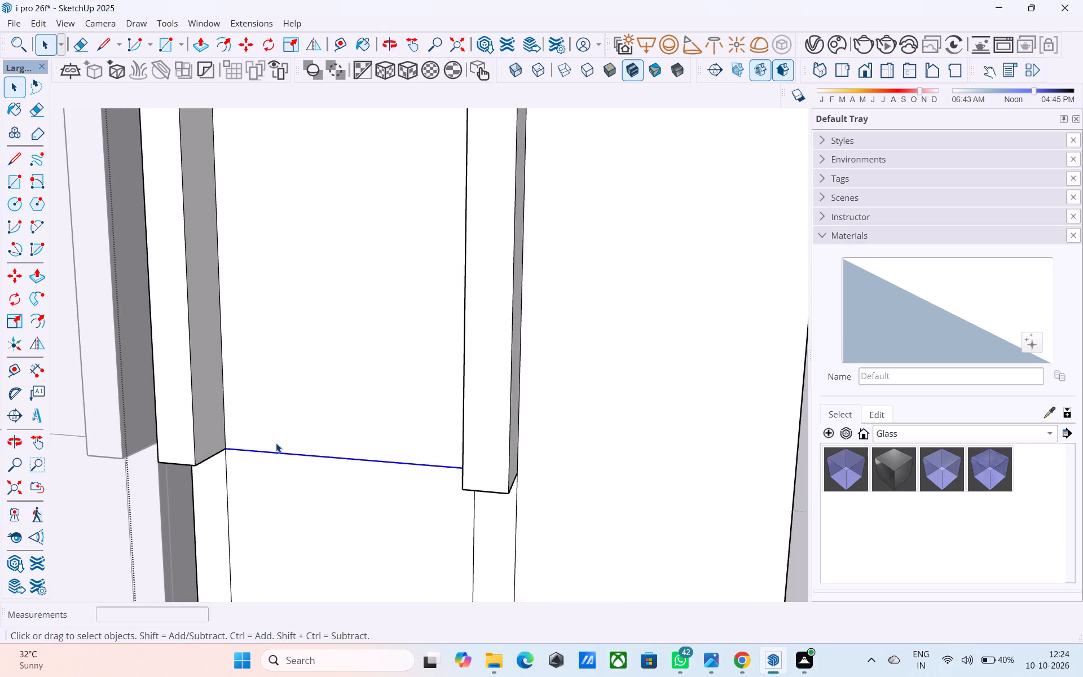
middle_drag(276, 443, 328, 450)
key(m)
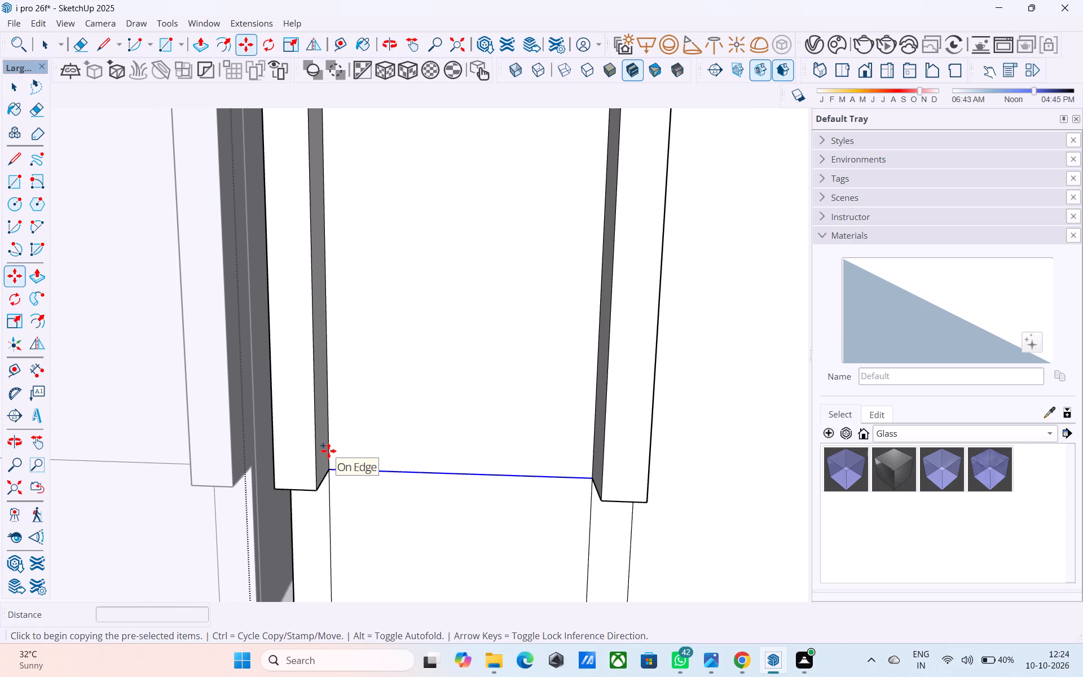
scroll(341, 470, up, 4)
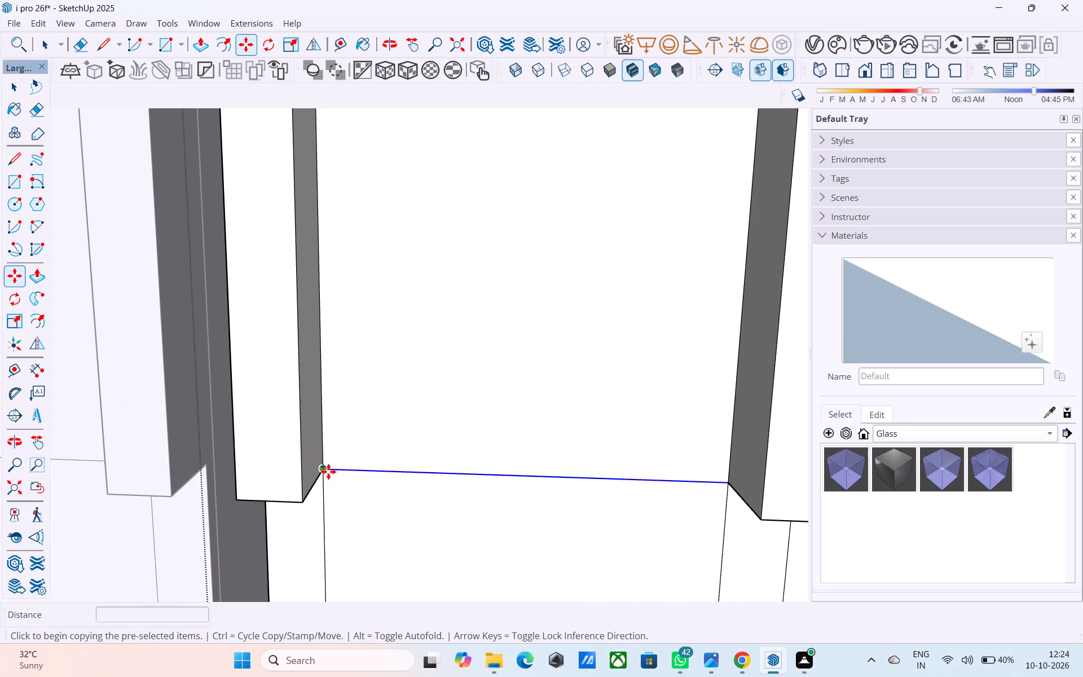
click(328, 472)
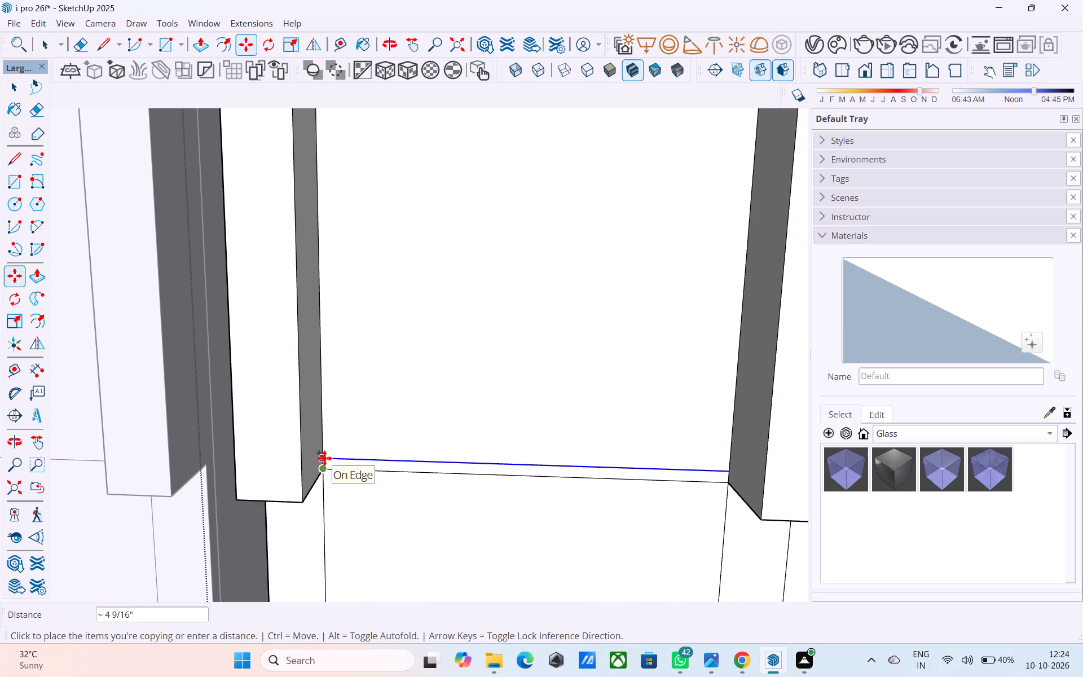
key(6)
key(shift+quotedbl)
key(Return)
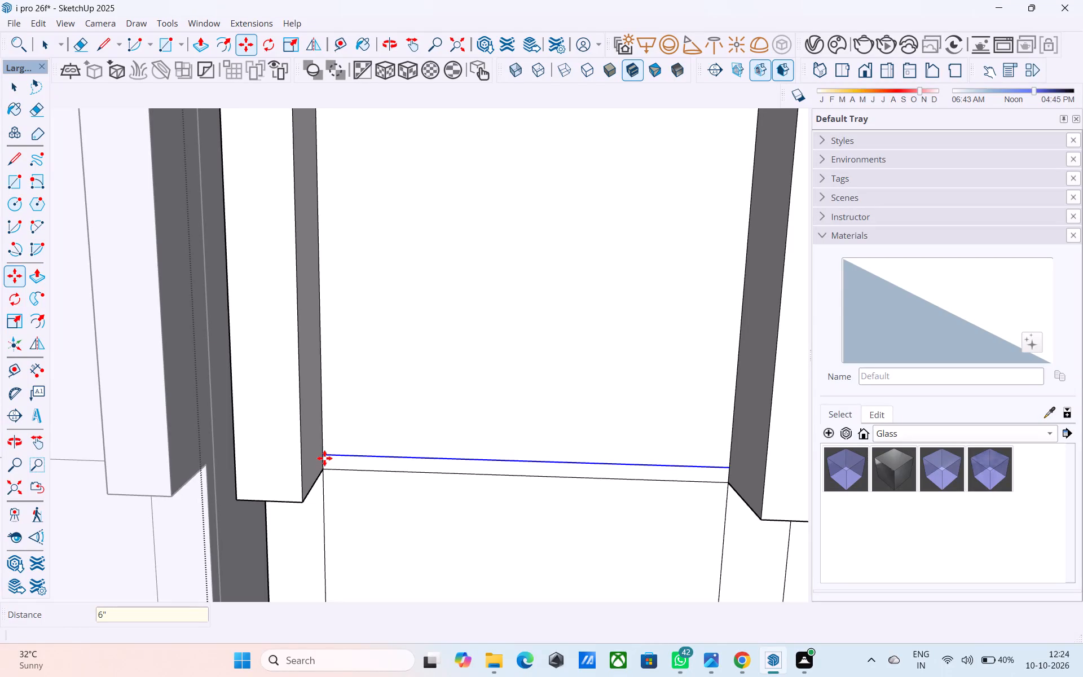
Form the second band by copying the first band's upper line 12' up and copying the resulting line another 6" up.
click(324, 455)
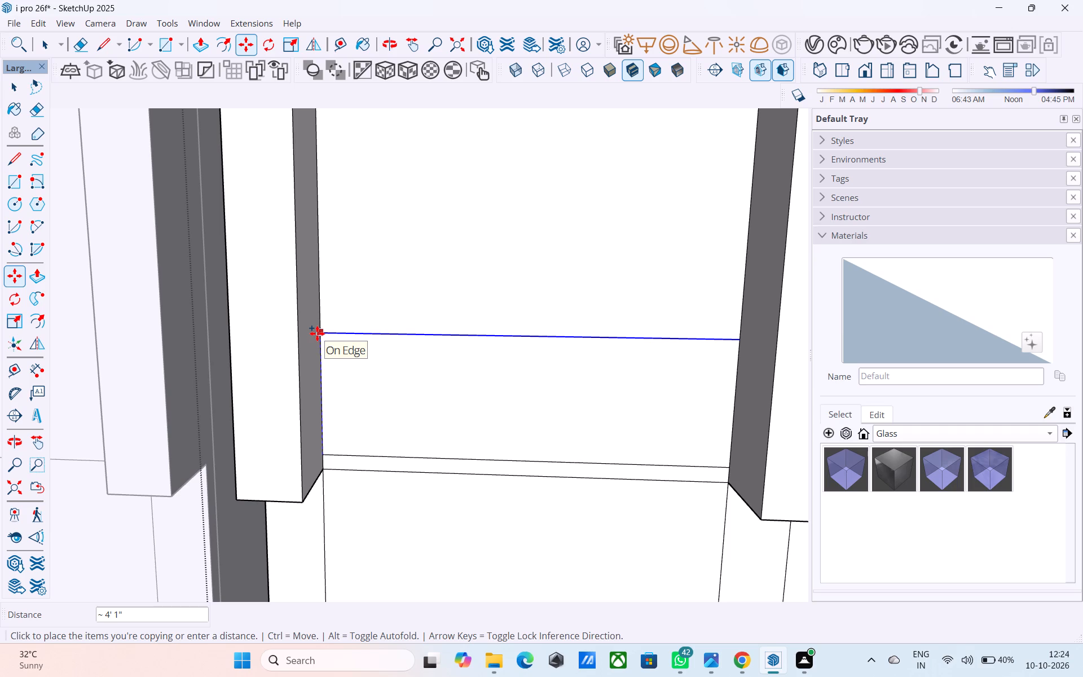
text(12')
key(Return)
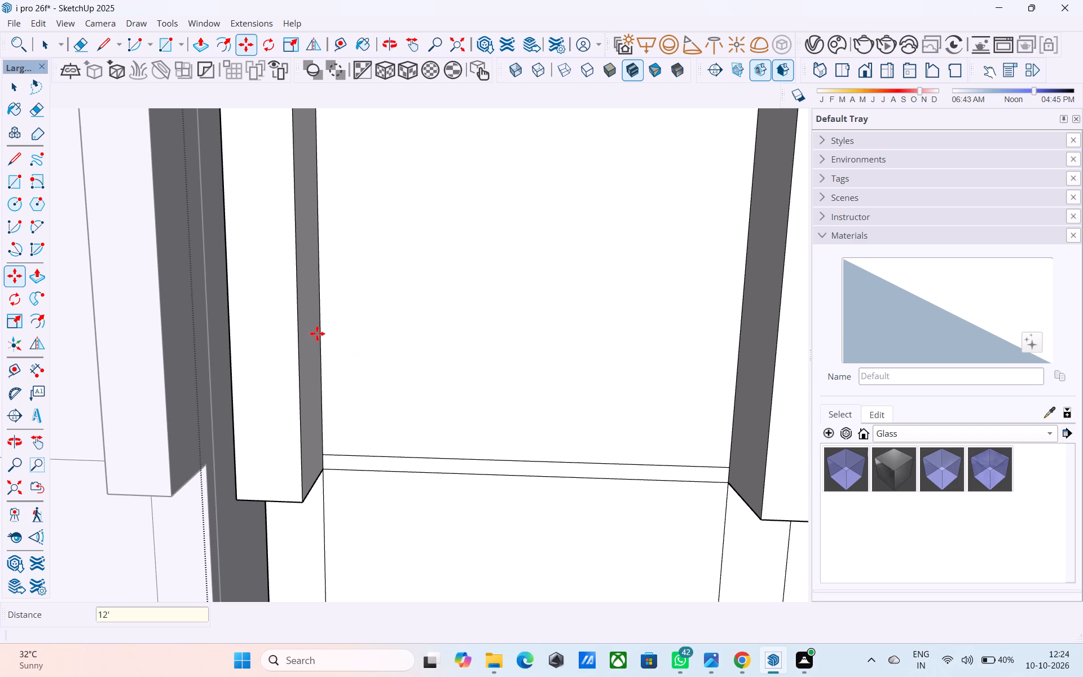
scroll(317, 333, down, 8)
scroll(375, 216, up, 4)
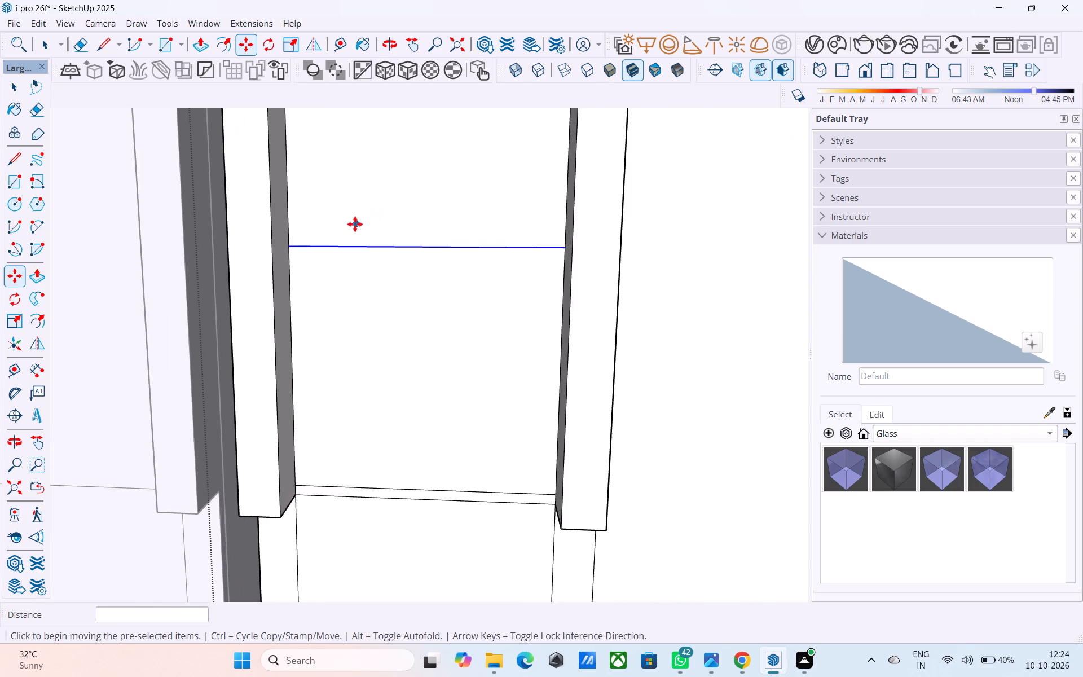
scroll(355, 224, up, 2)
click(268, 248)
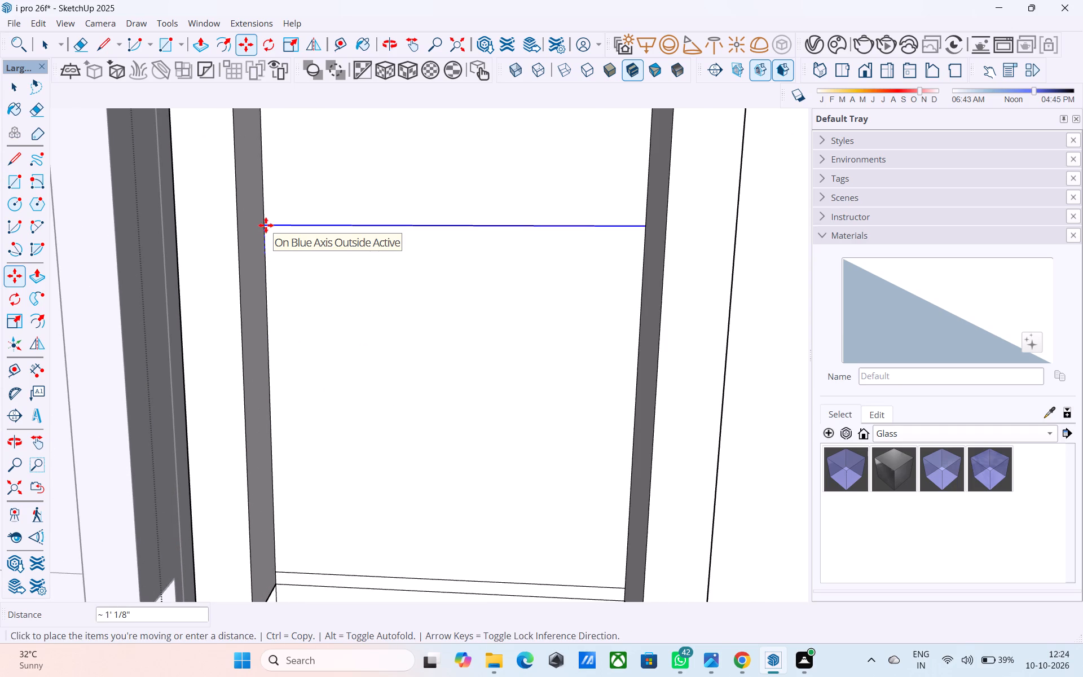
text(6")
key(Return)
Form the third band by copying the second band's upper line 12' up and copying the resulting line another 6" up.
click(266, 238)
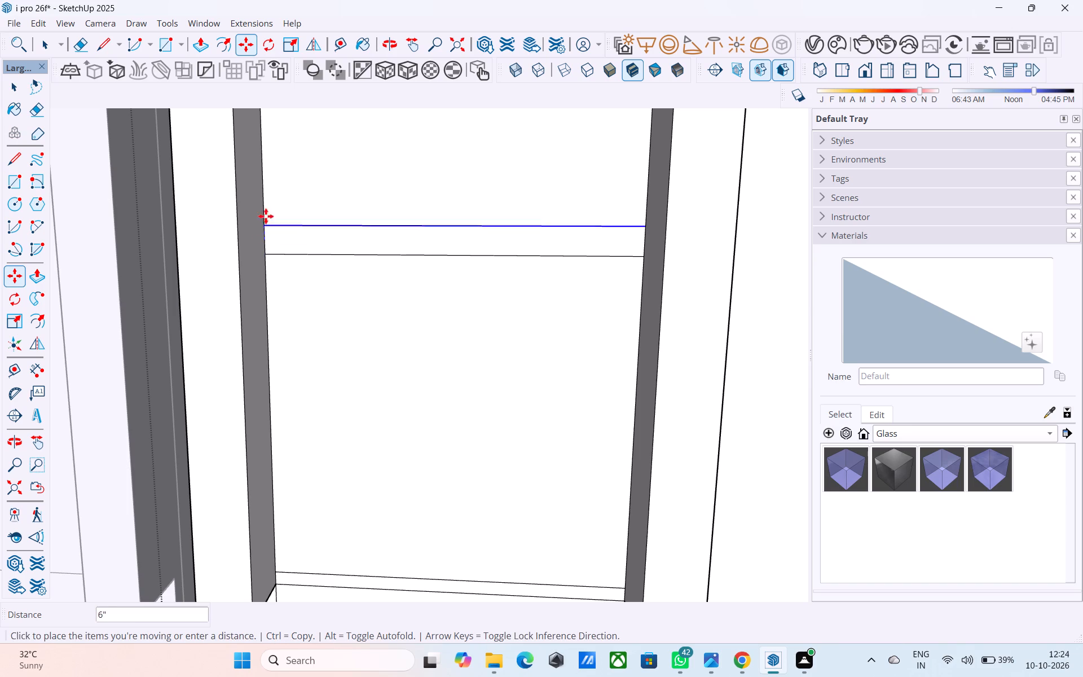
text(12')
key(Return)
scroll(318, 344, down, 6)
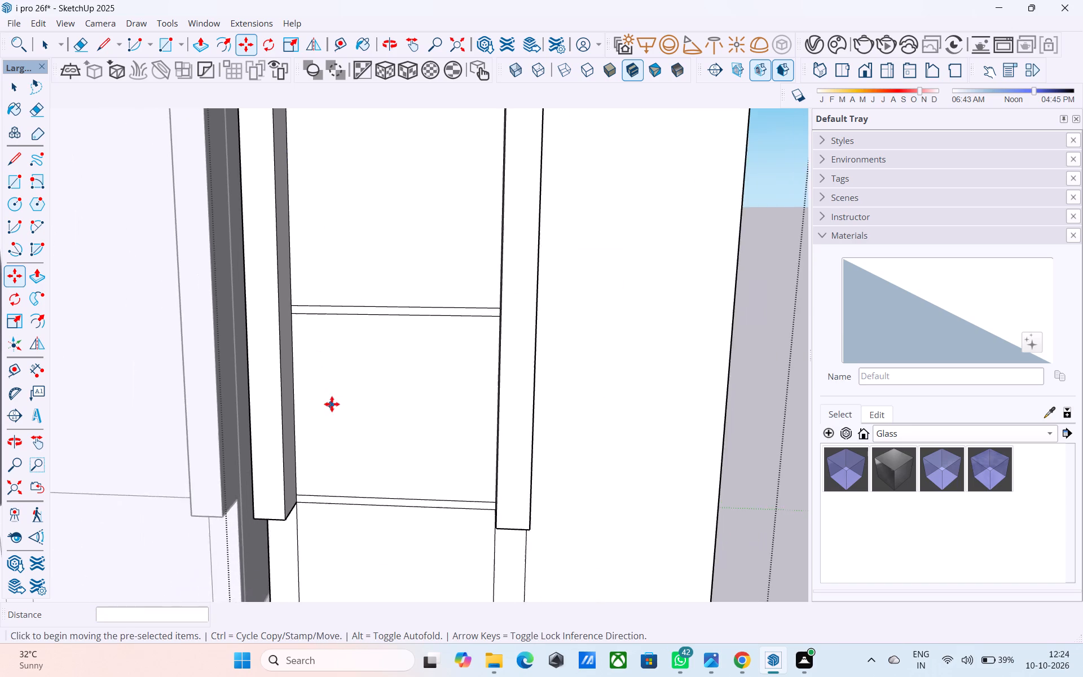
scroll(353, 425, down, 5)
scroll(406, 246, up, 10)
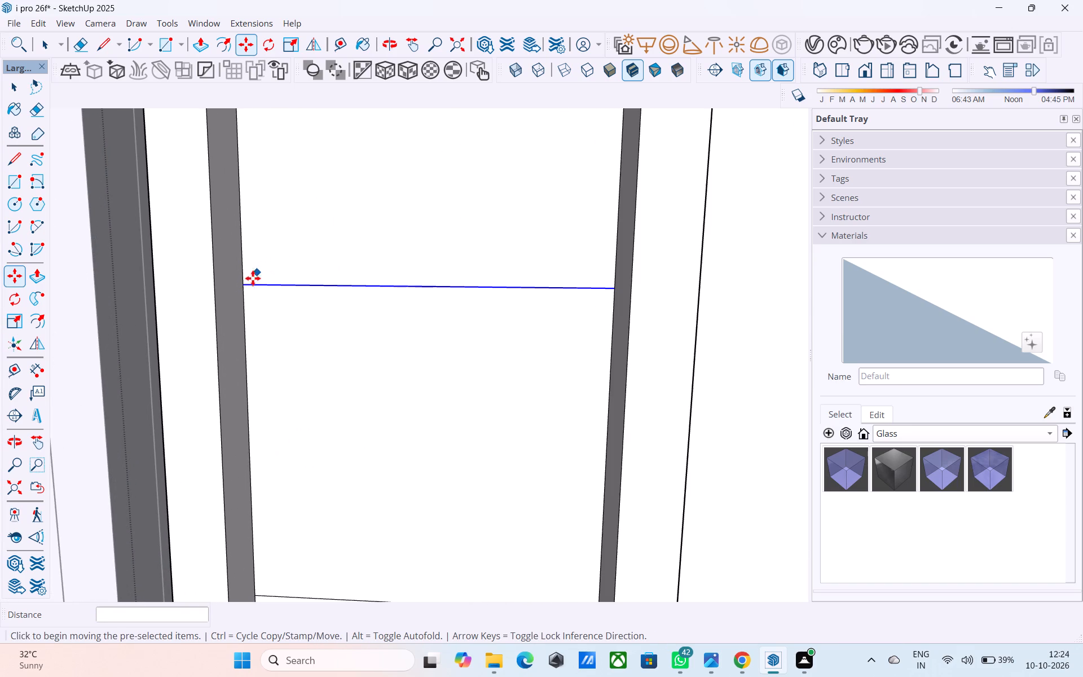
click(249, 283)
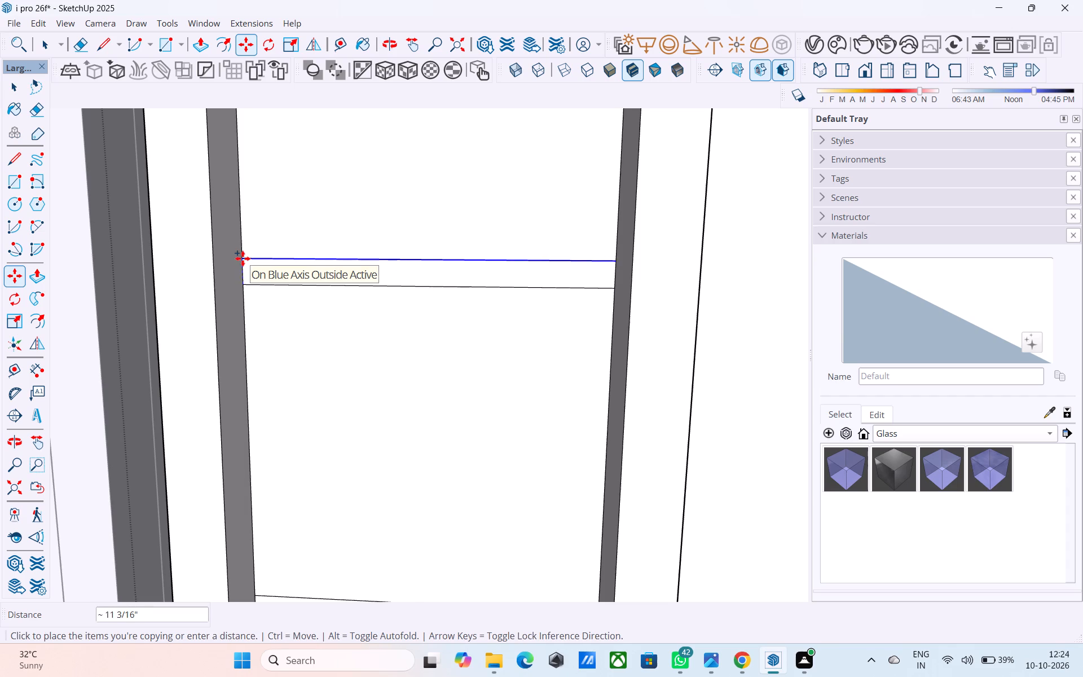
text(6")
key(Return)
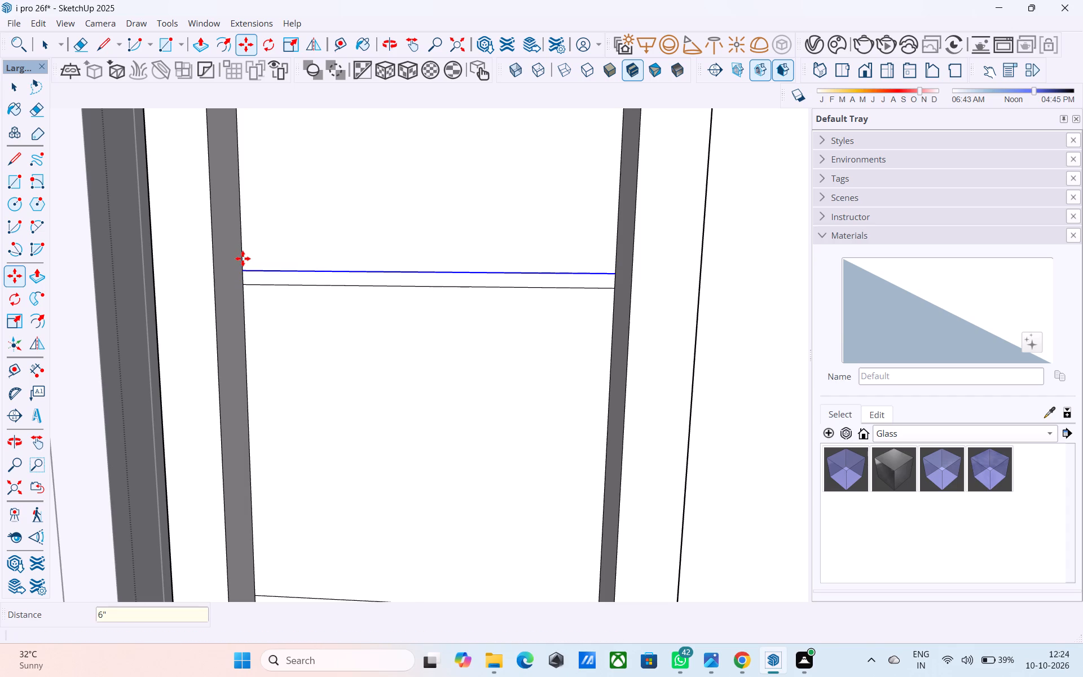
Form the fourth band by copying the third band's upper line 12' up and copying the resulting line another 6" up.
click(240, 264)
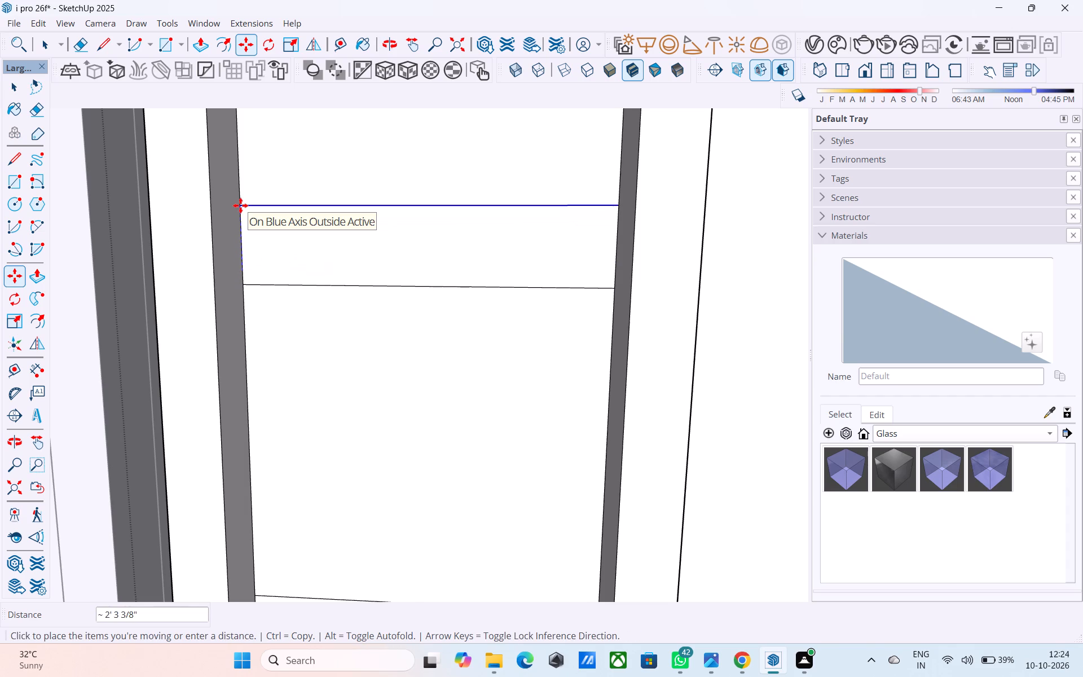
text(12')
key(Return)
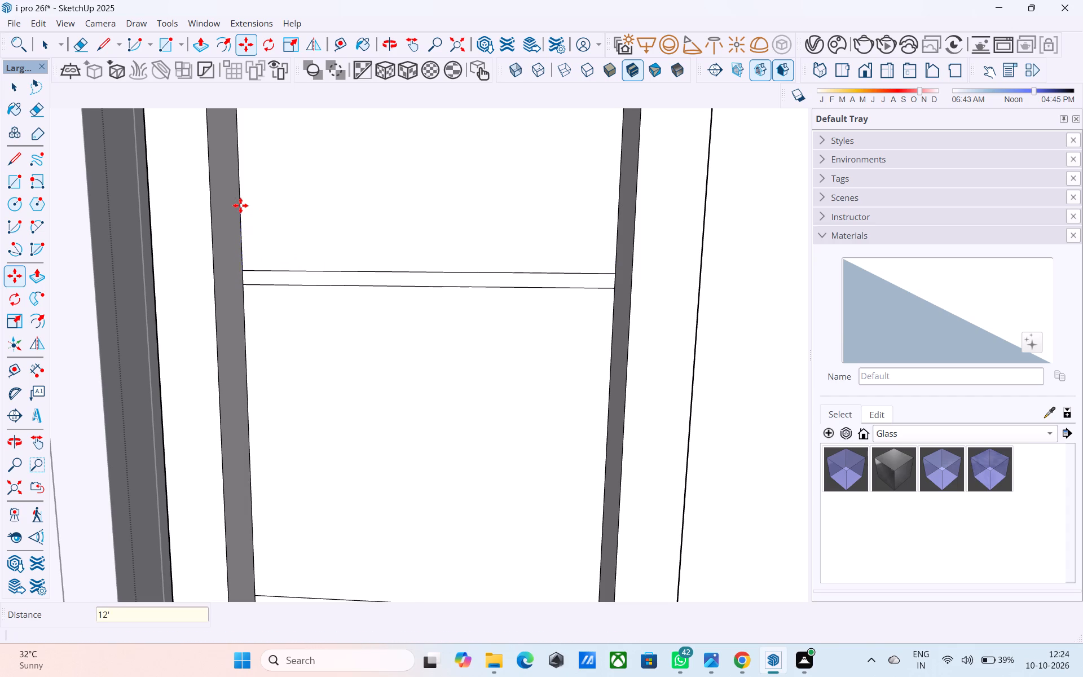
scroll(265, 280, down, 14)
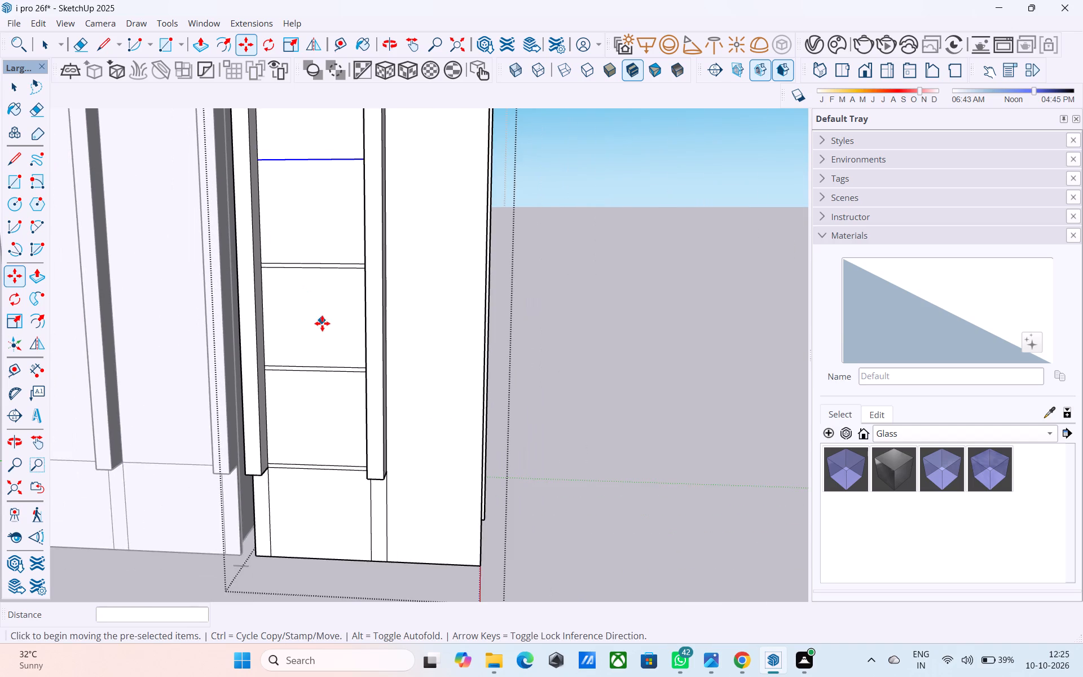
scroll(322, 323, down, 4)
scroll(337, 383, down, 4)
middle_drag(324, 380, 357, 398)
scroll(356, 395, up, 4)
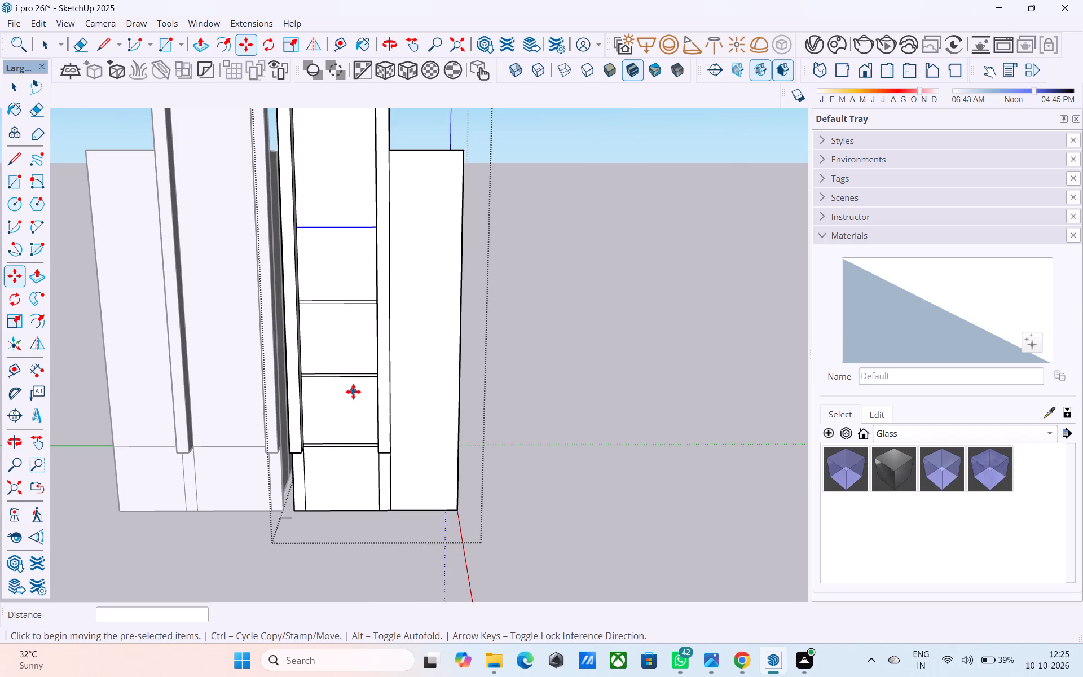
scroll(362, 317, down, 2)
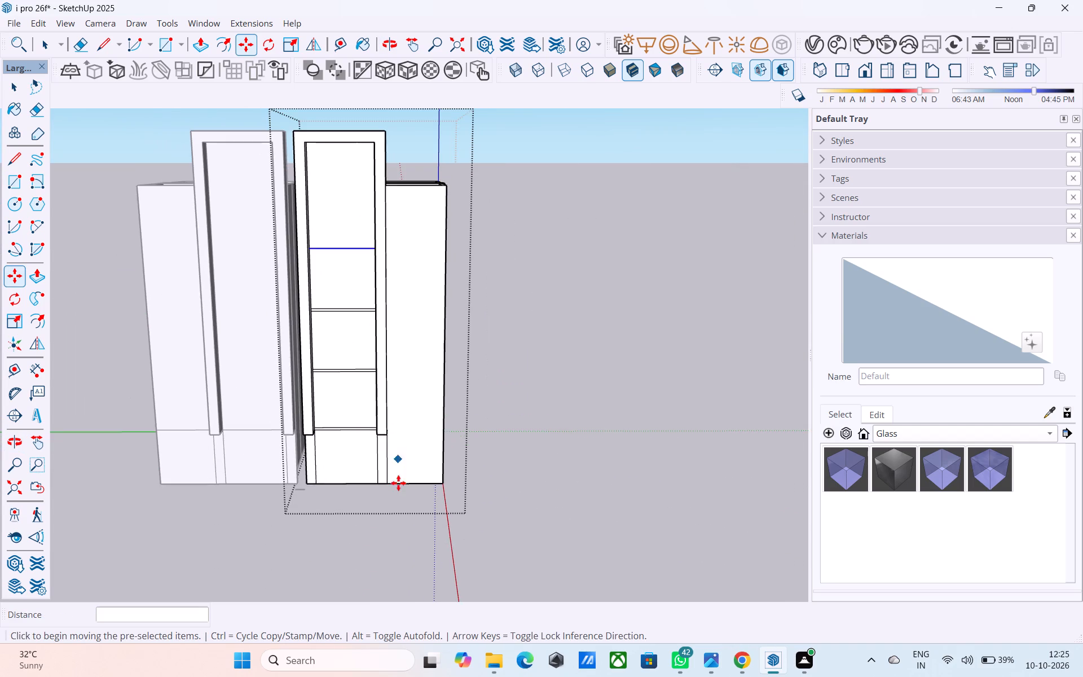
scroll(312, 252, up, 11)
middle_drag(319, 248, 305, 259)
scroll(305, 259, up, 6)
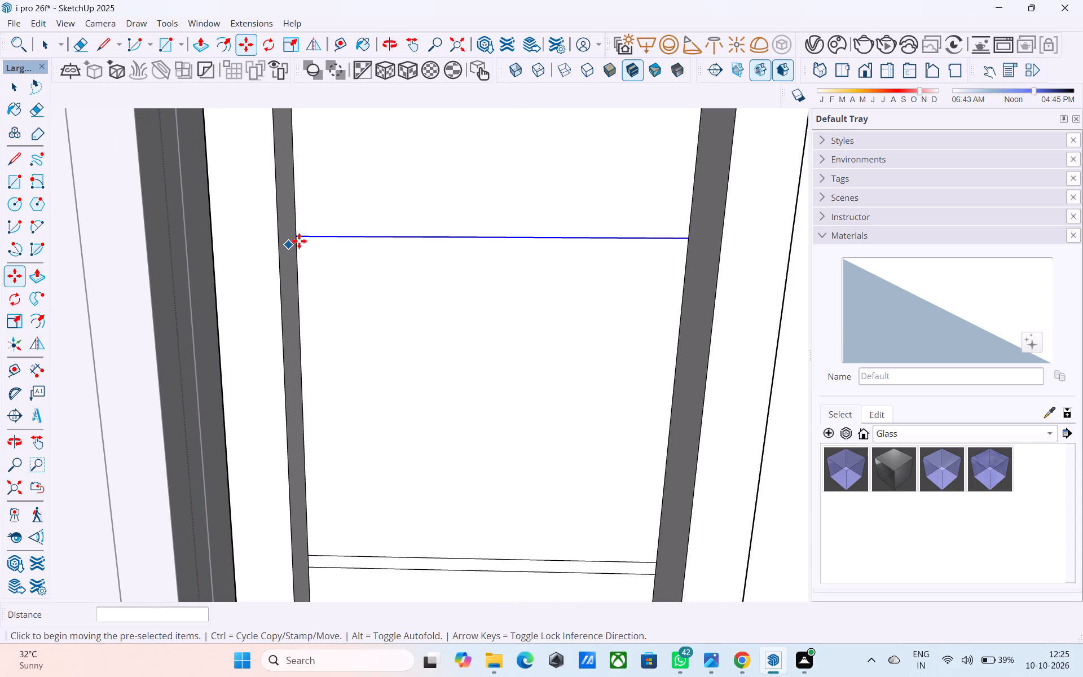
click(303, 236)
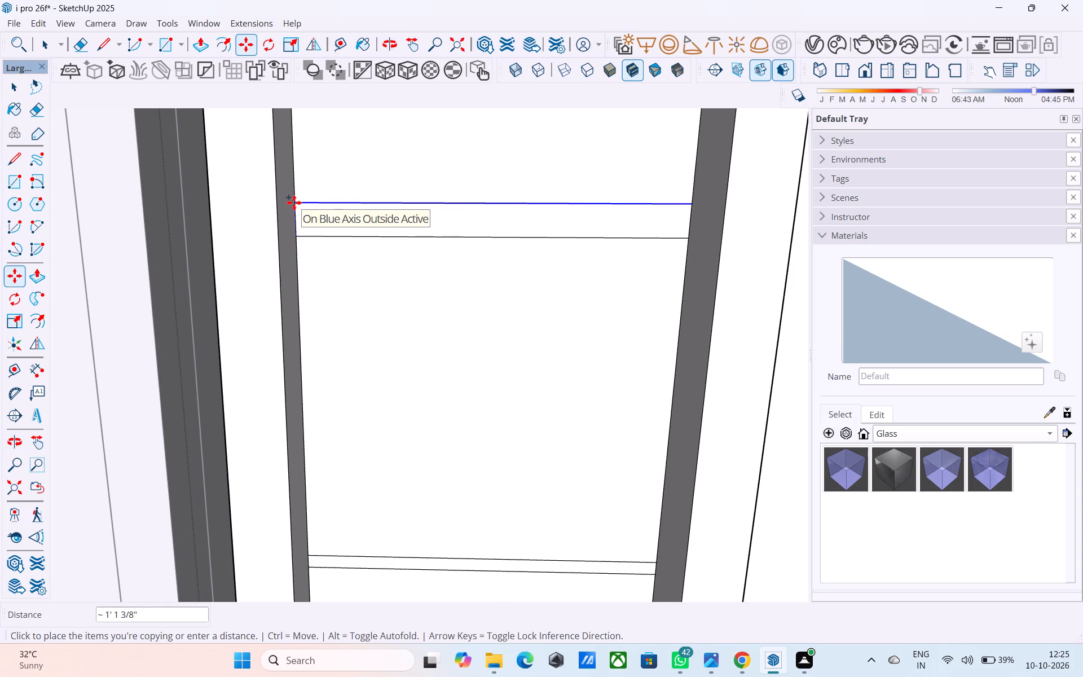
text(6")
key(Return)
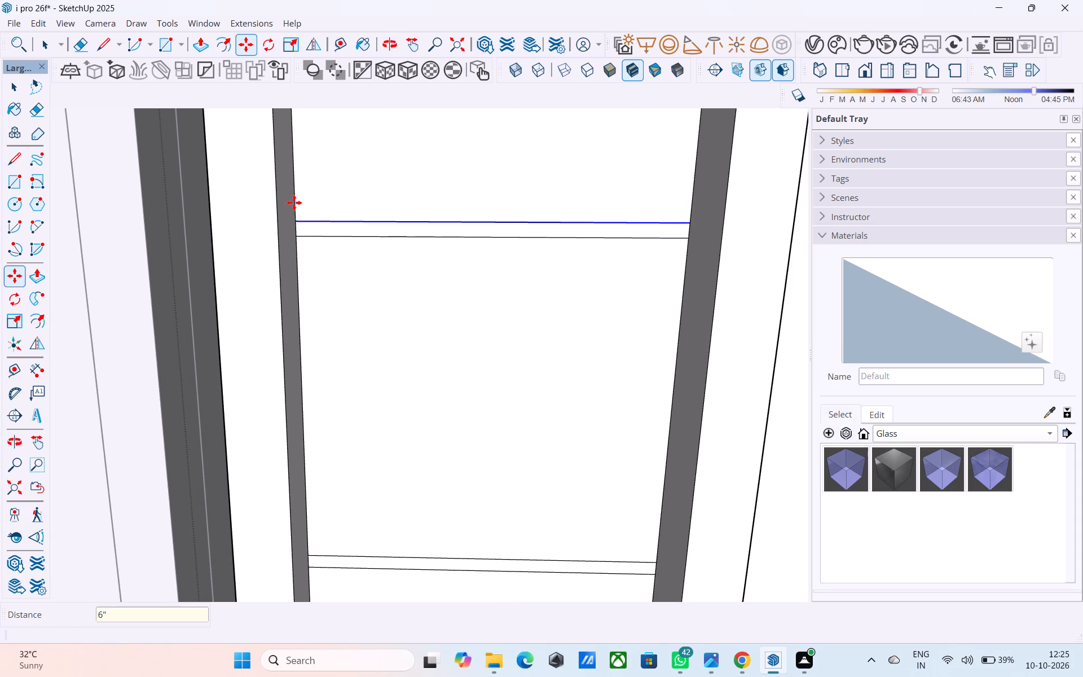
Form the fifth band, just below the frame's head, by copying the fourth band's upper line 12' up and the resulting line 6" up.
click(295, 215)
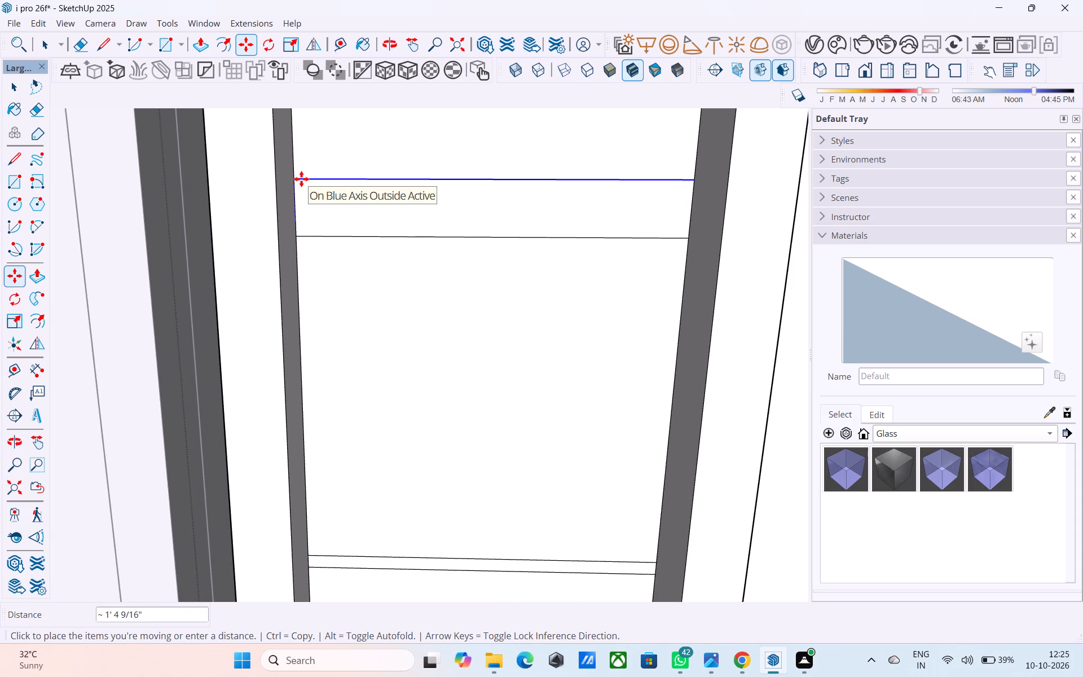
text(12')
key(Return)
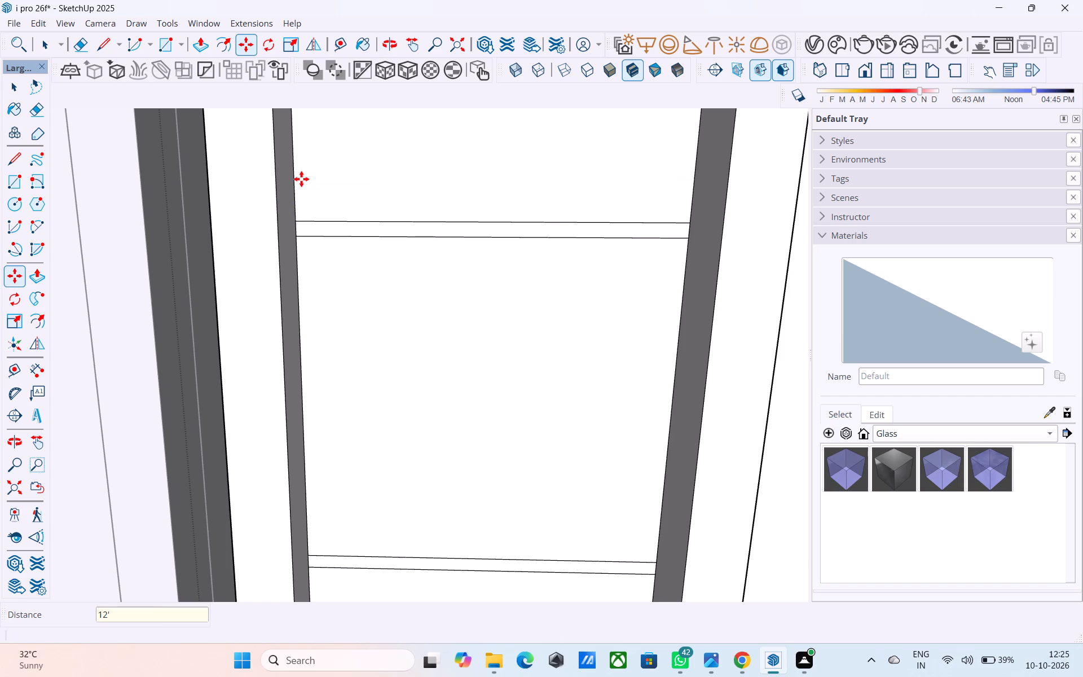
scroll(310, 199, down, 18)
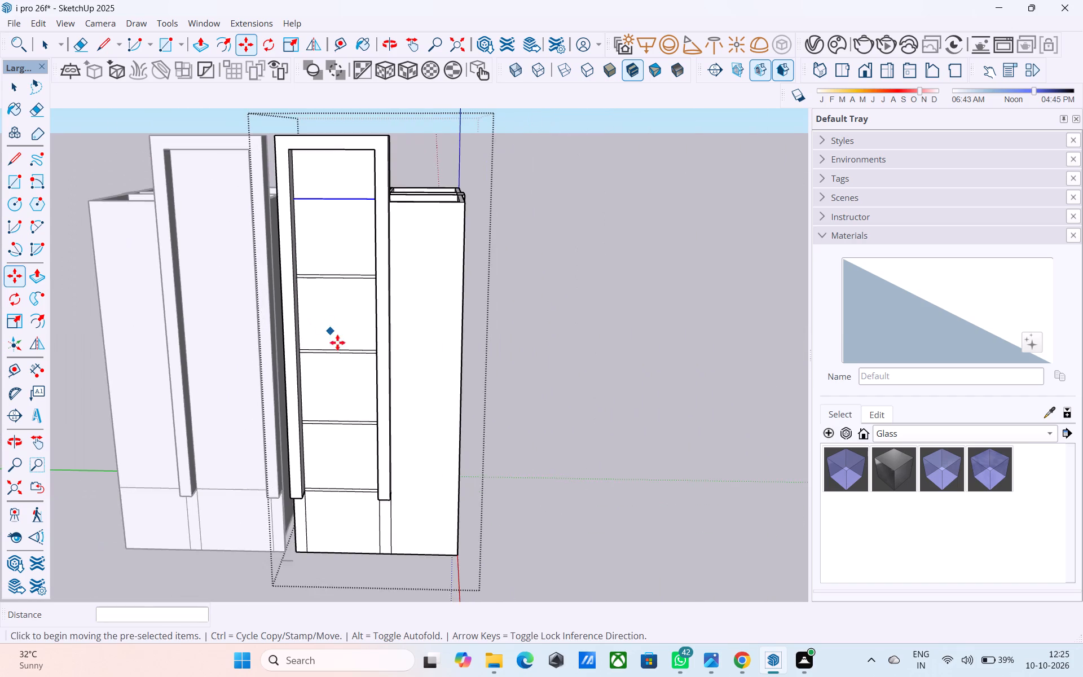
scroll(337, 342, down, 2)
scroll(303, 214, up, 10)
middle_drag(356, 238, 232, 235)
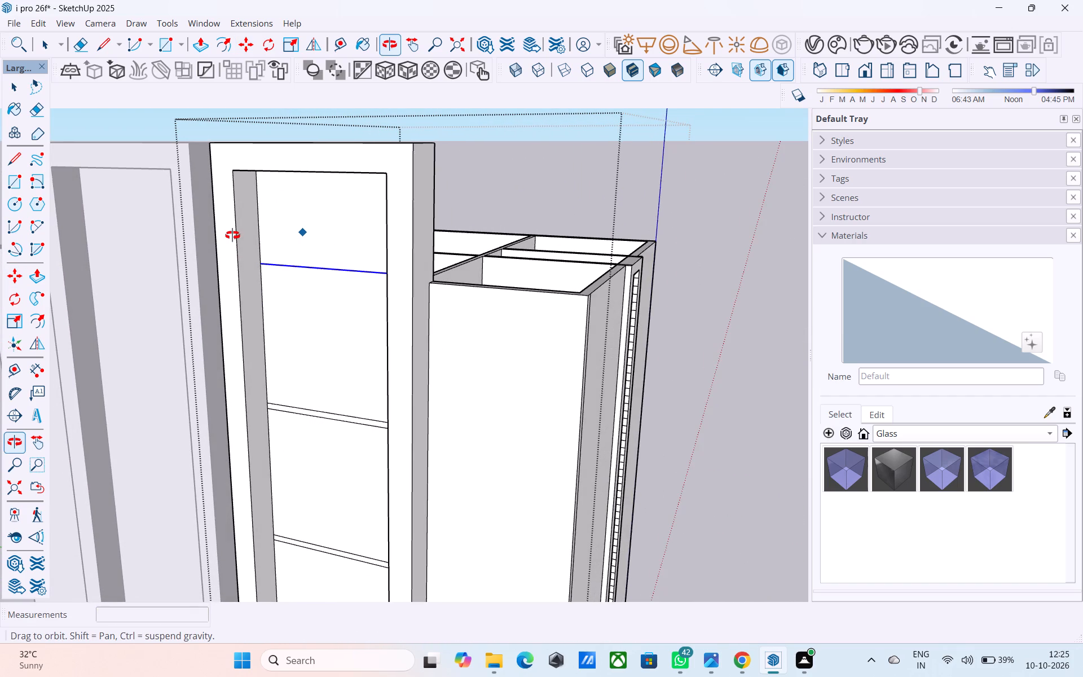
middle_drag(232, 235, 232, 234)
scroll(283, 239, up, 4)
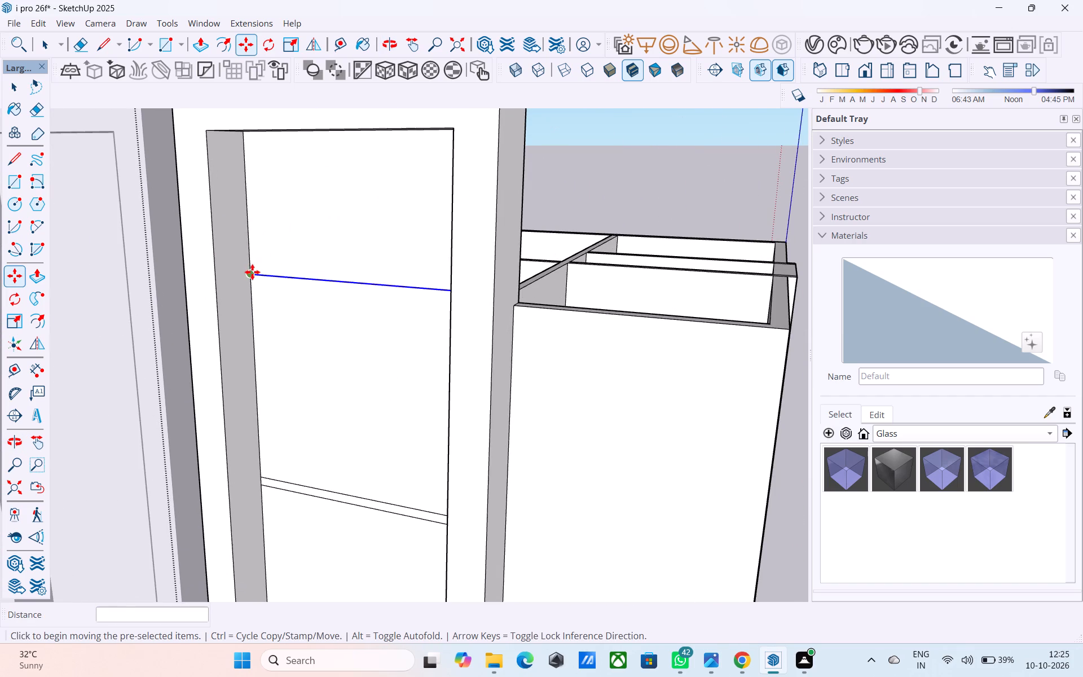
click(252, 272)
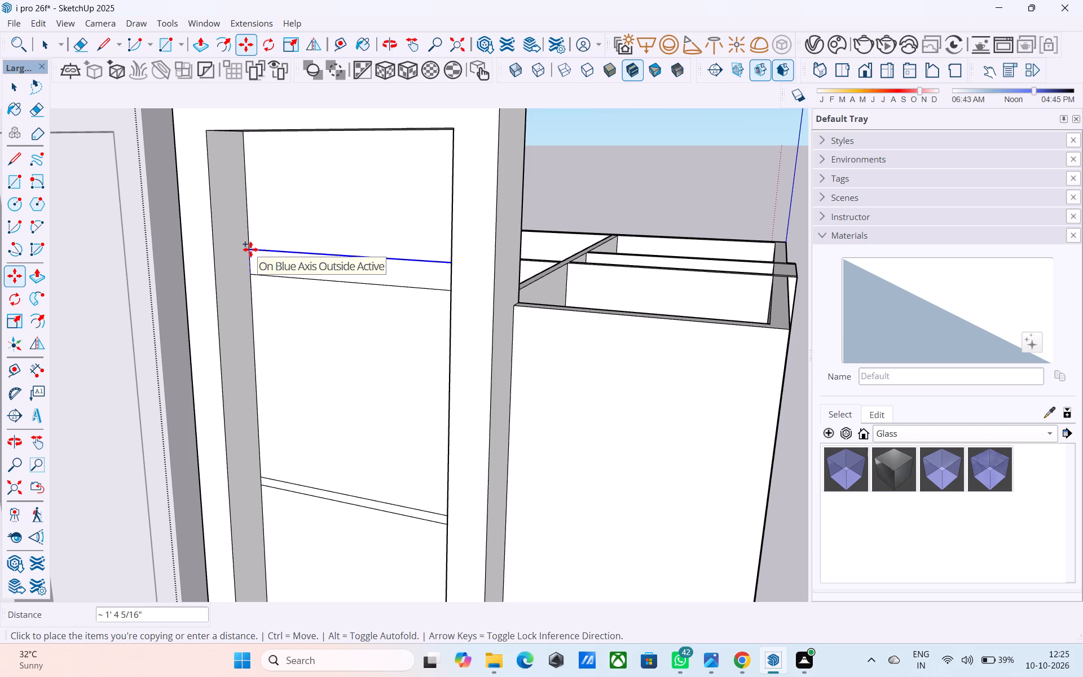
key(6)
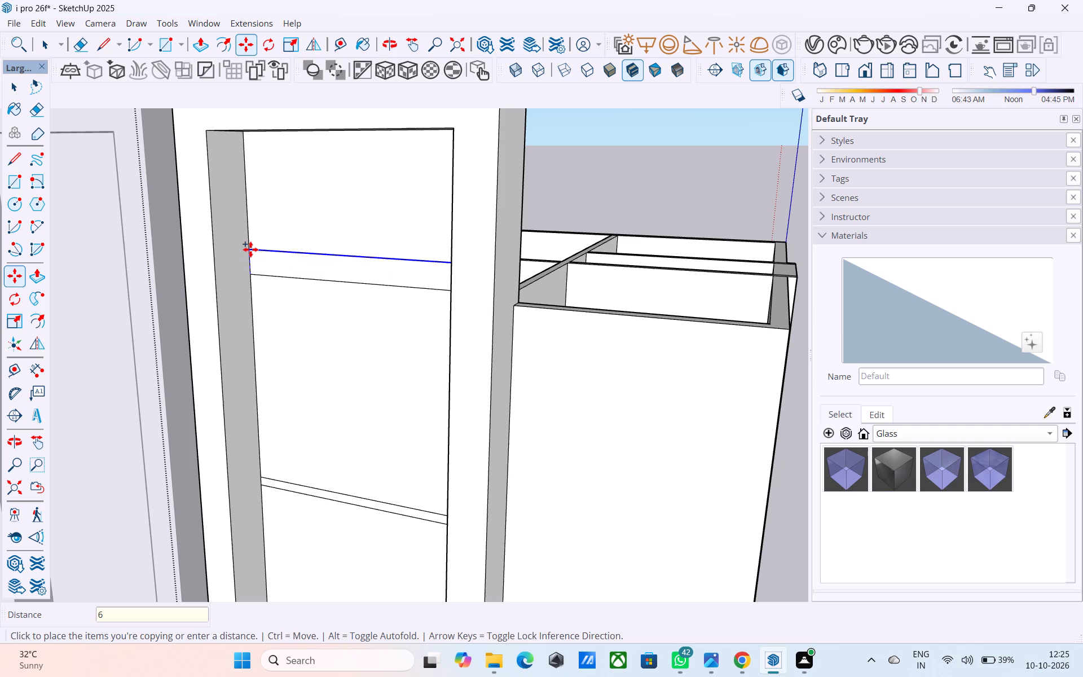
key(shift+quotedbl)
key(Return)
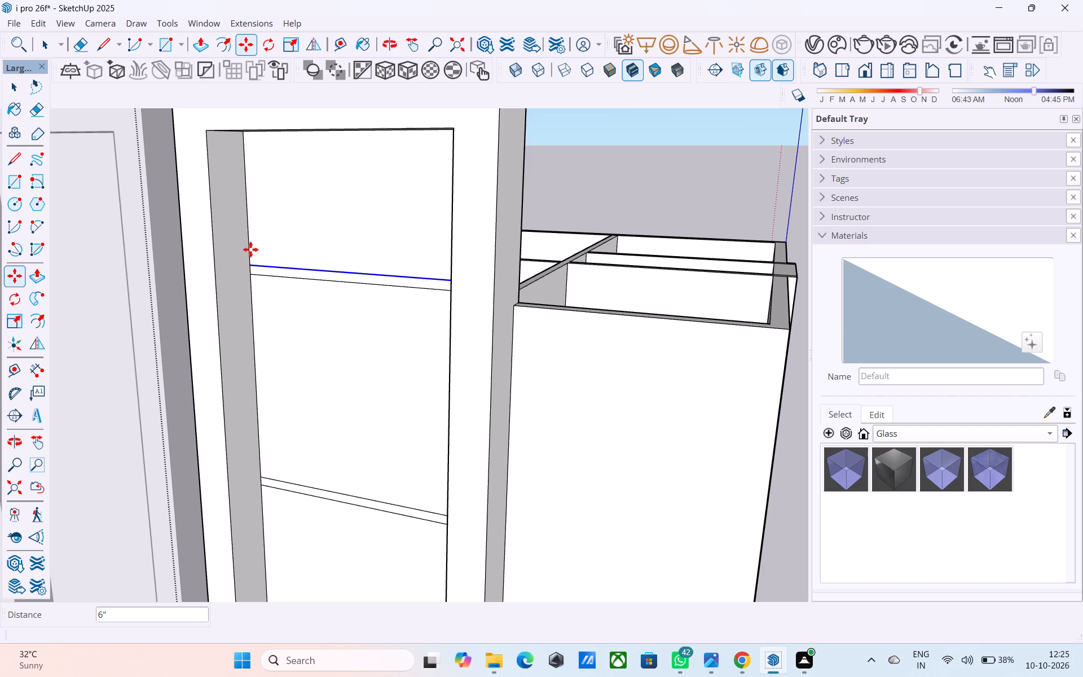
key(space)
scroll(250, 250, down, 9)
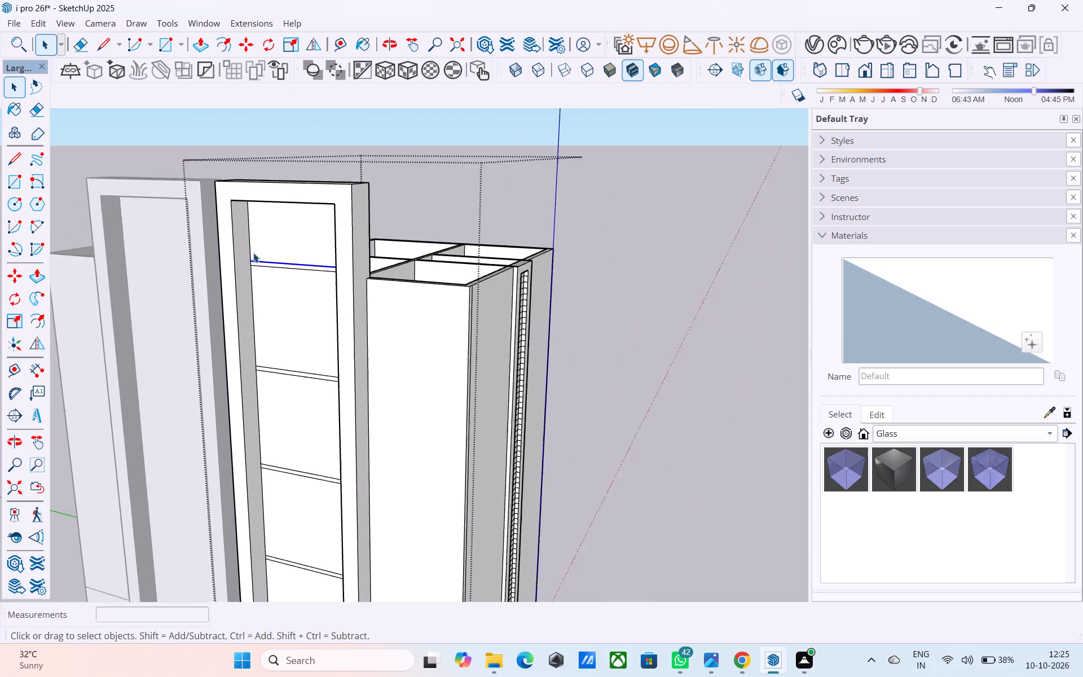
scroll(253, 253, down, 2)
middle_drag(248, 252, 420, 208)
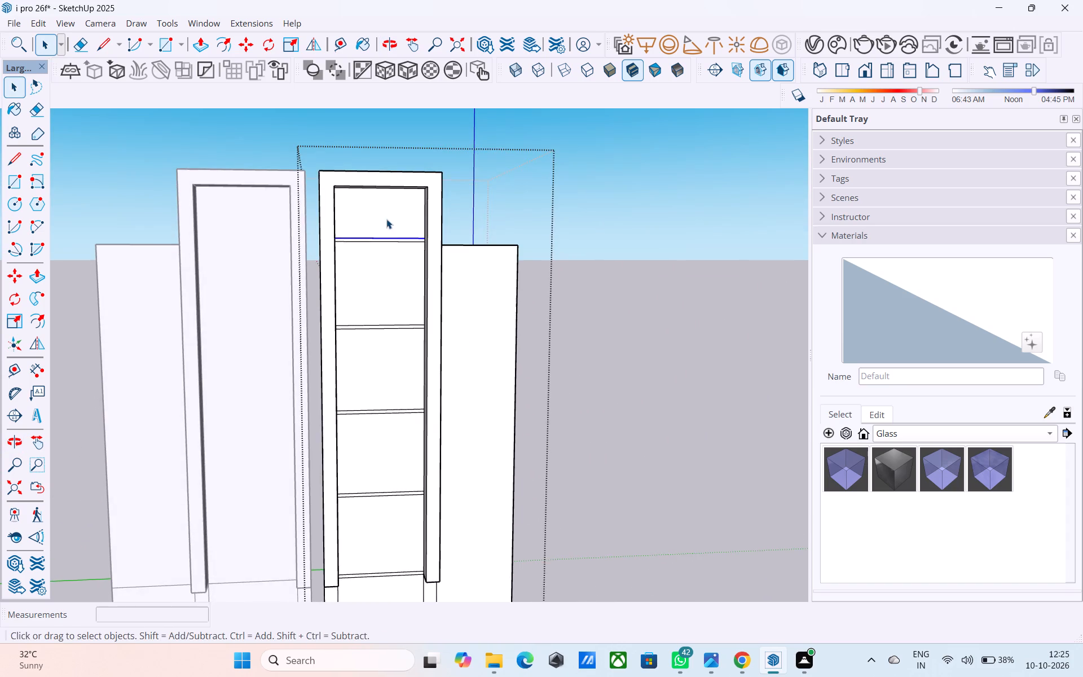
In the left-hand building, form the first floor band by copying the base line between the frame's legs 6" up.
scroll(385, 220, down, 4)
scroll(331, 430, up, 4)
click(612, 408)
scroll(306, 480, up, 4)
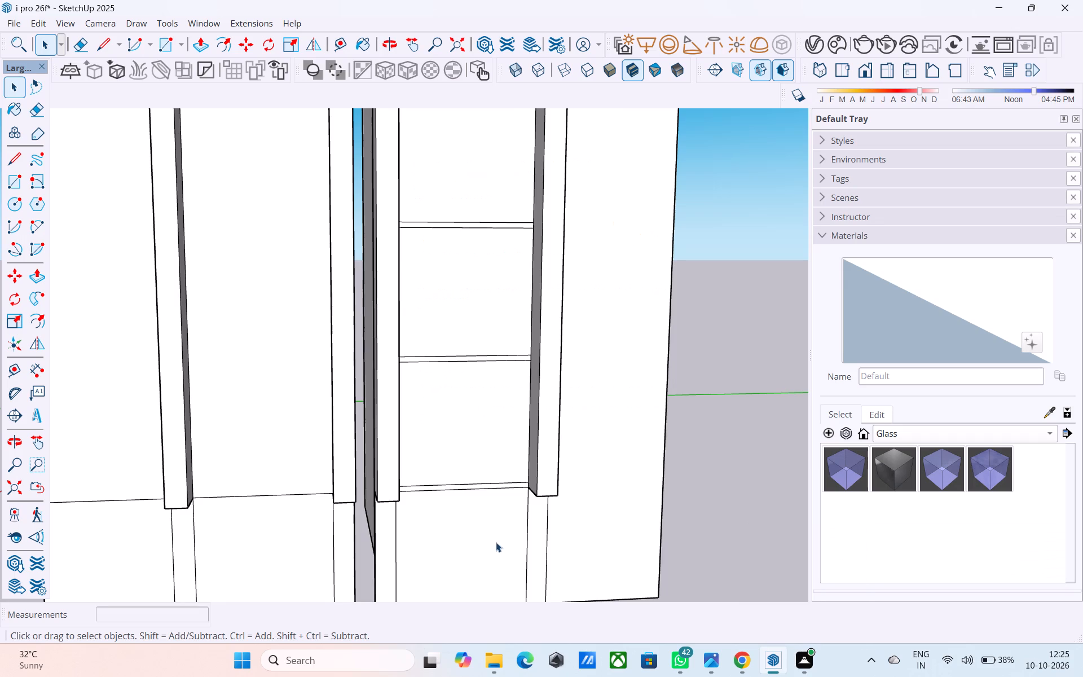
scroll(483, 525, down, 4)
middle_drag(350, 495, 345, 520)
scroll(333, 524, up, 4)
middle_drag(302, 524, 274, 538)
scroll(257, 526, up, 4)
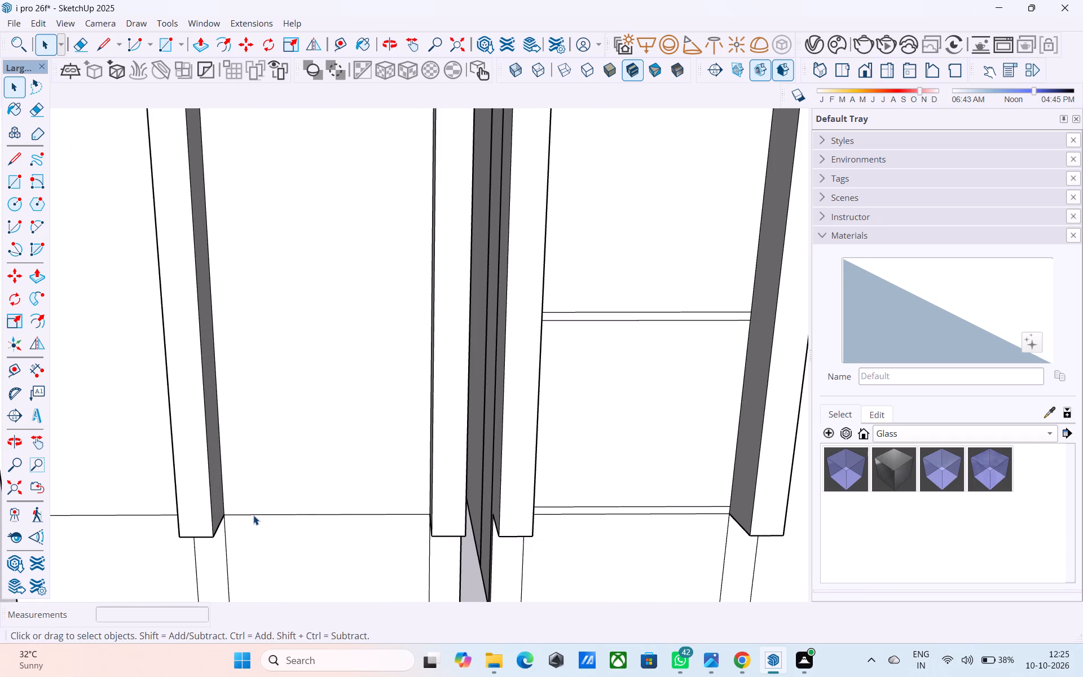
click(253, 515)
double_click(269, 469)
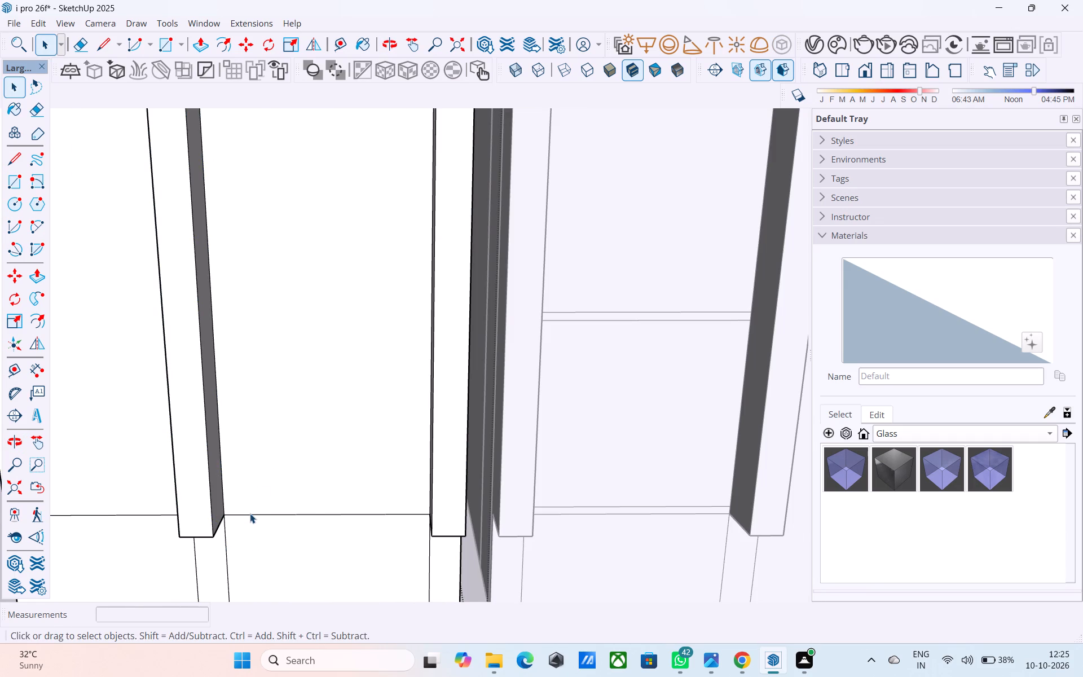
click(250, 513)
key(m)
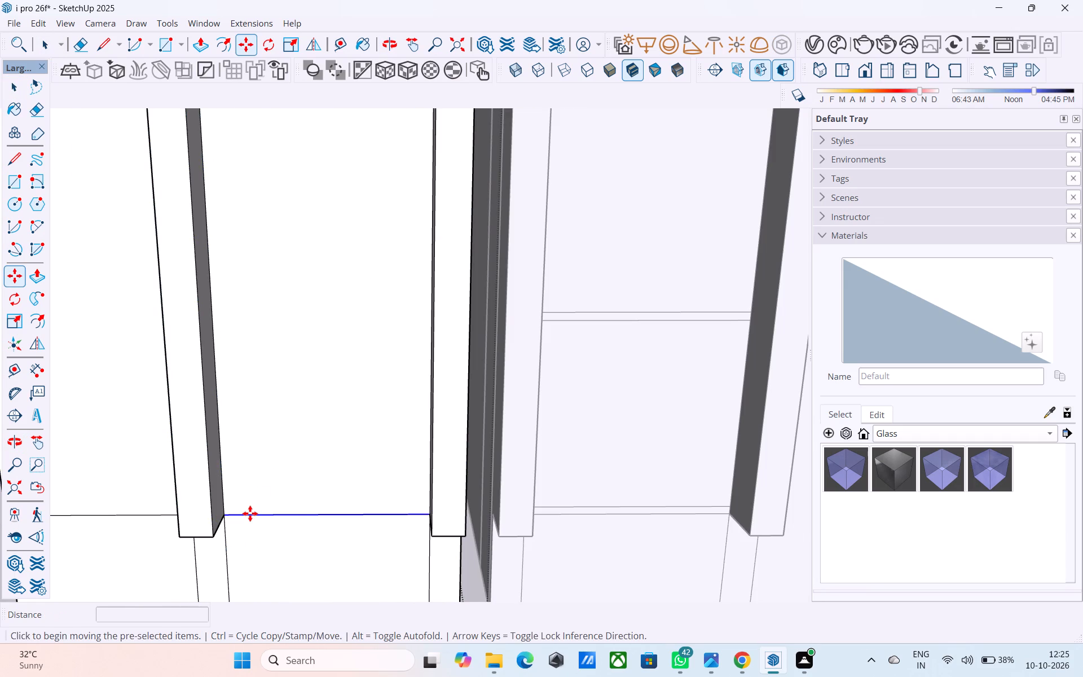
scroll(250, 513, up, 2)
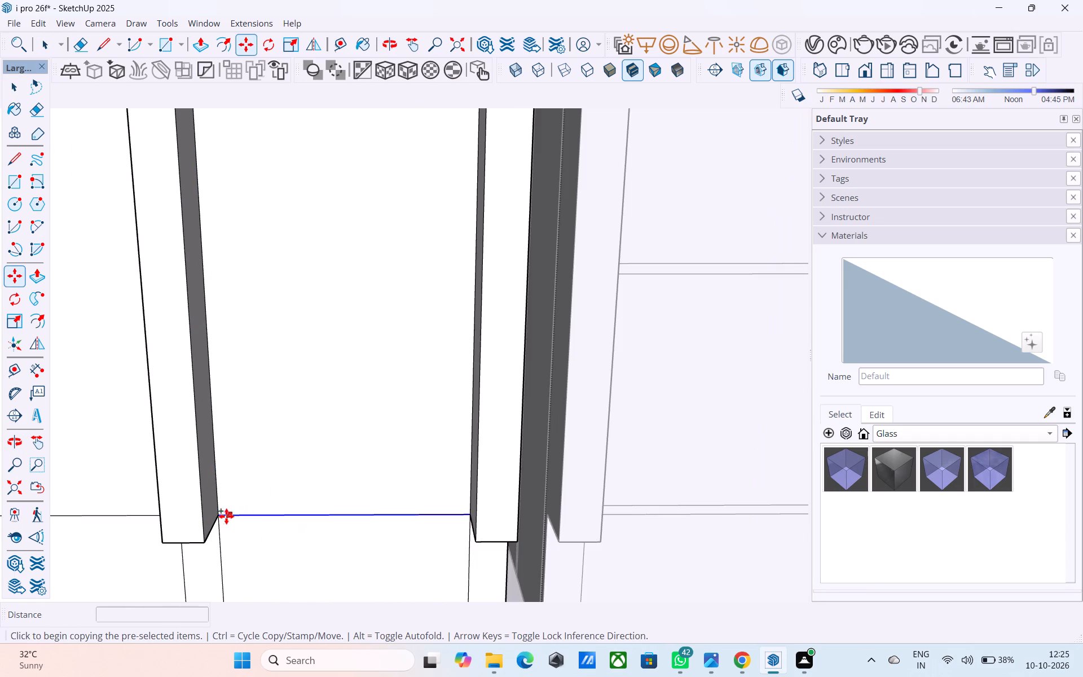
click(223, 515)
click(222, 504)
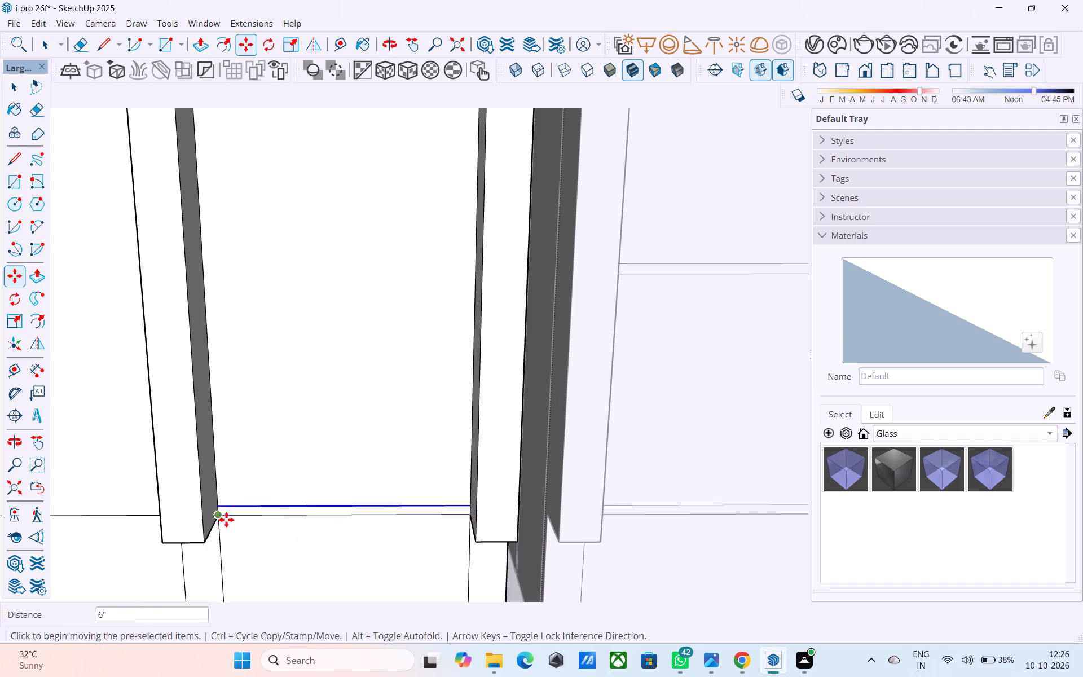
Form the left-hand building's second band by copying the first band's upper line 12' up and the resulting line another 6" up.
click(222, 506)
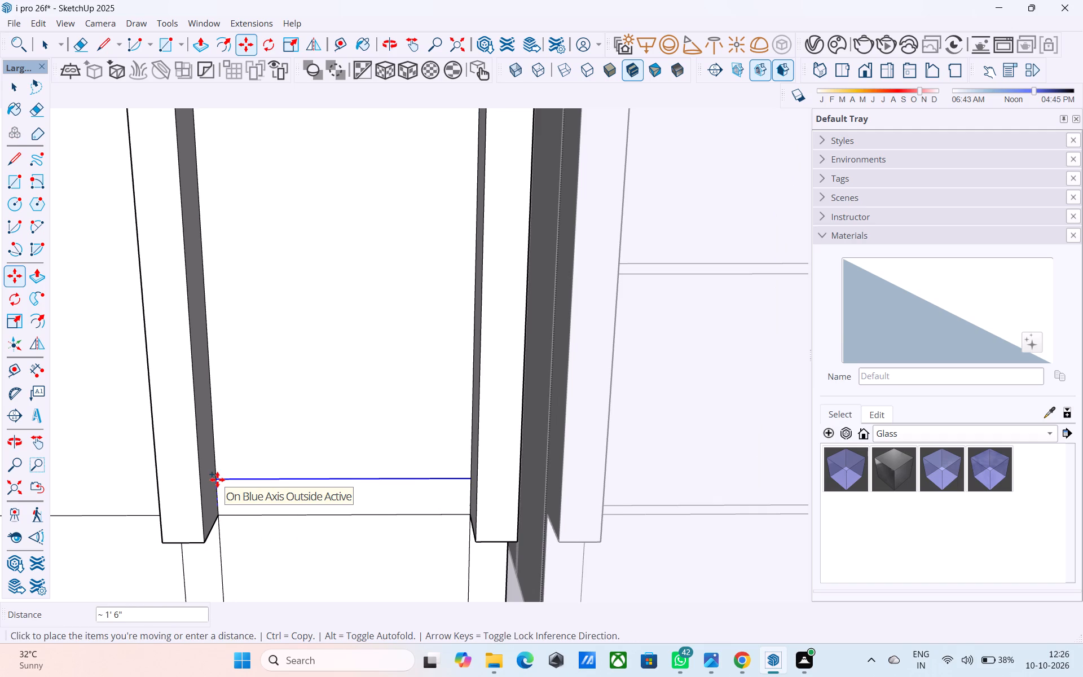
text(12')
key(Return)
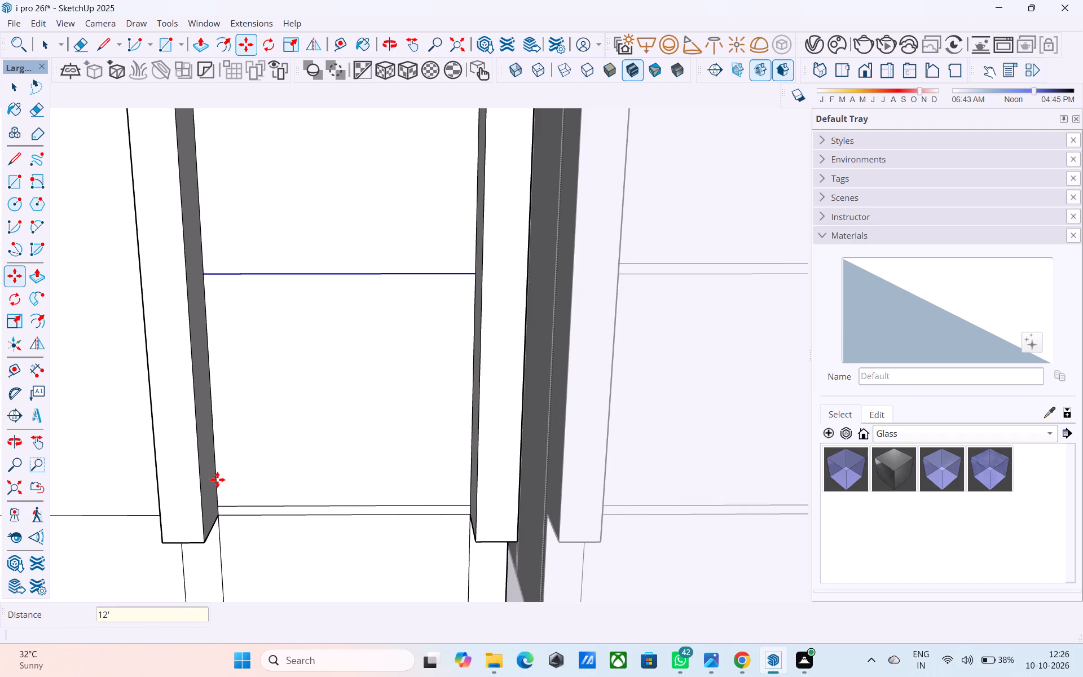
click(201, 275)
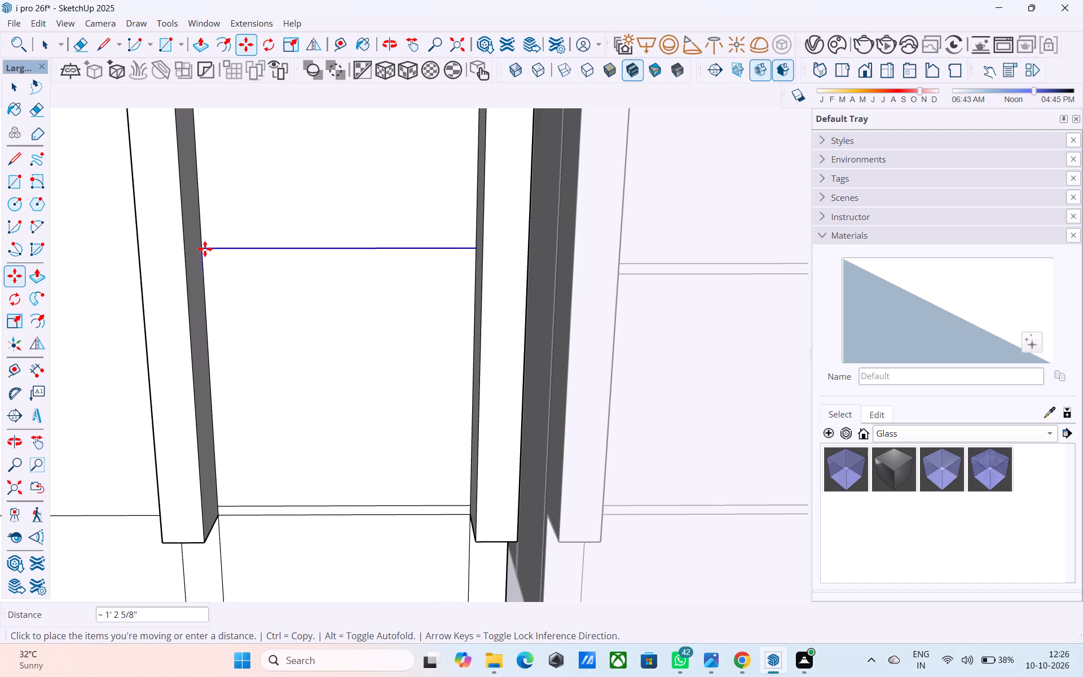
text(6")
key(Return)
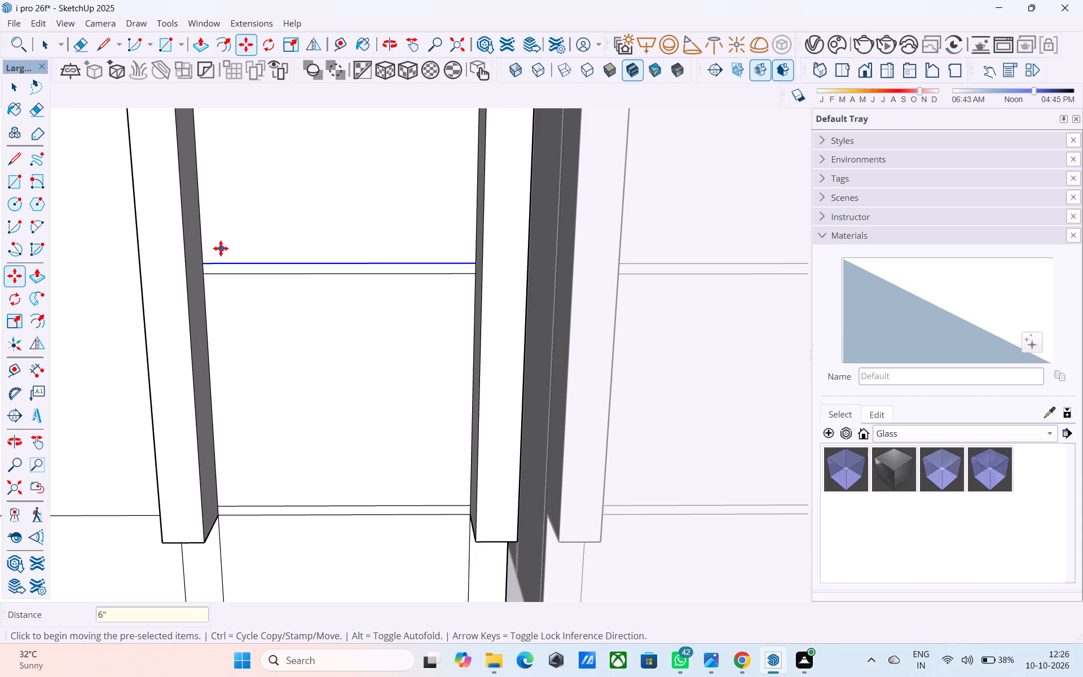
Form the left-hand building's third band by copying the second band's upper line 12' up and the resulting line another 6" up.
click(206, 263)
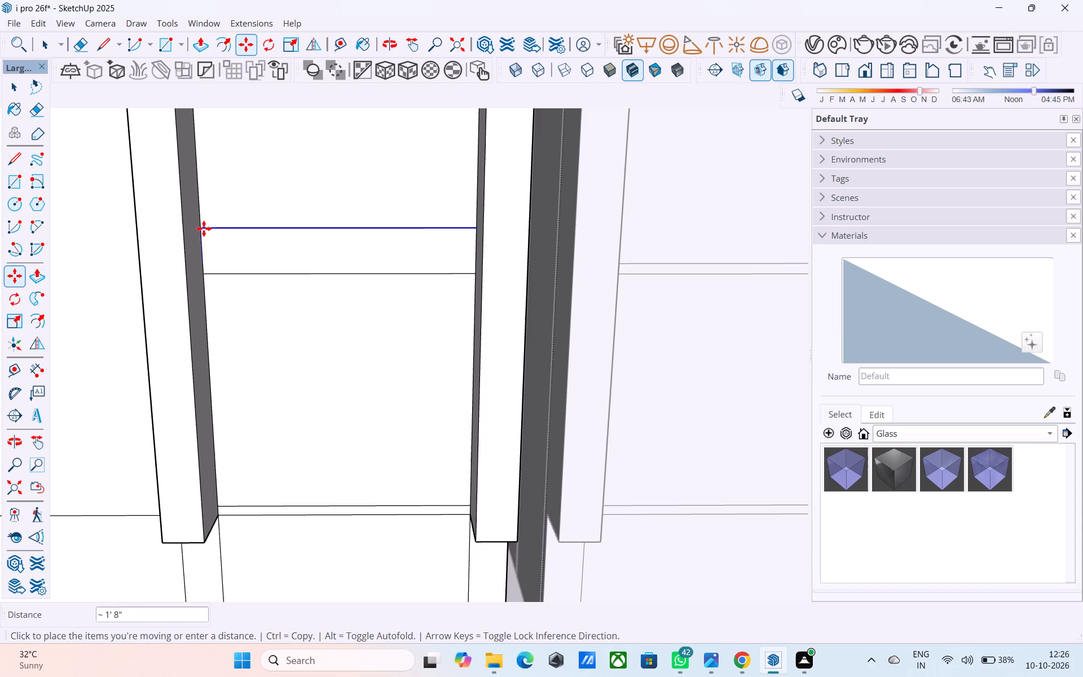
text(12')
key(Return)
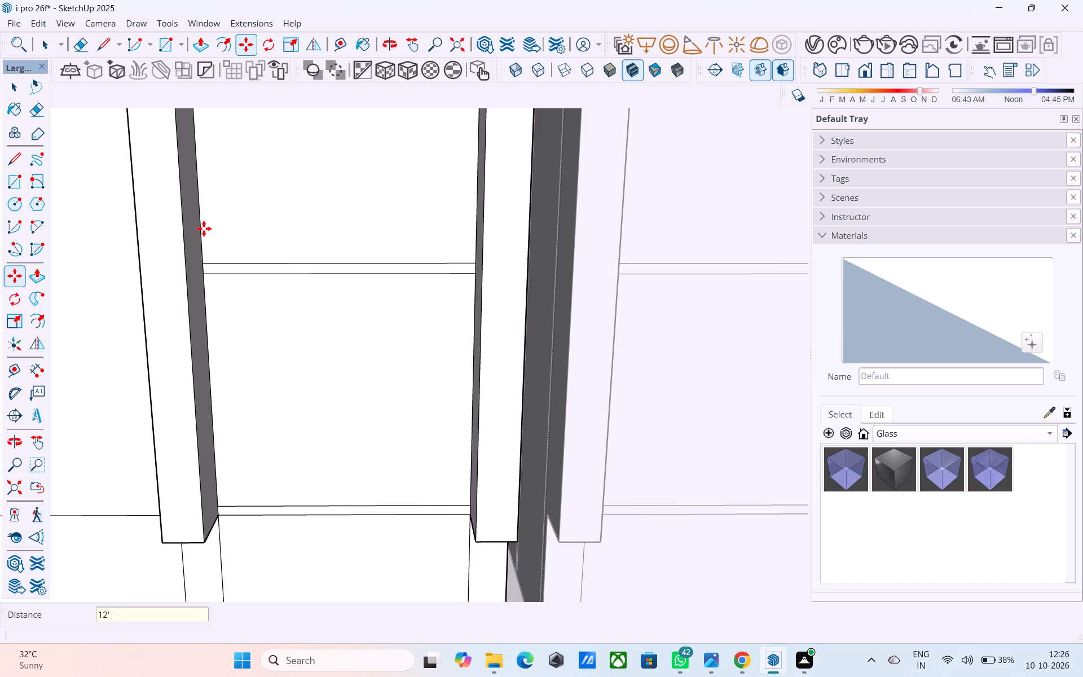
scroll(183, 305, down, 17)
scroll(218, 217, up, 5)
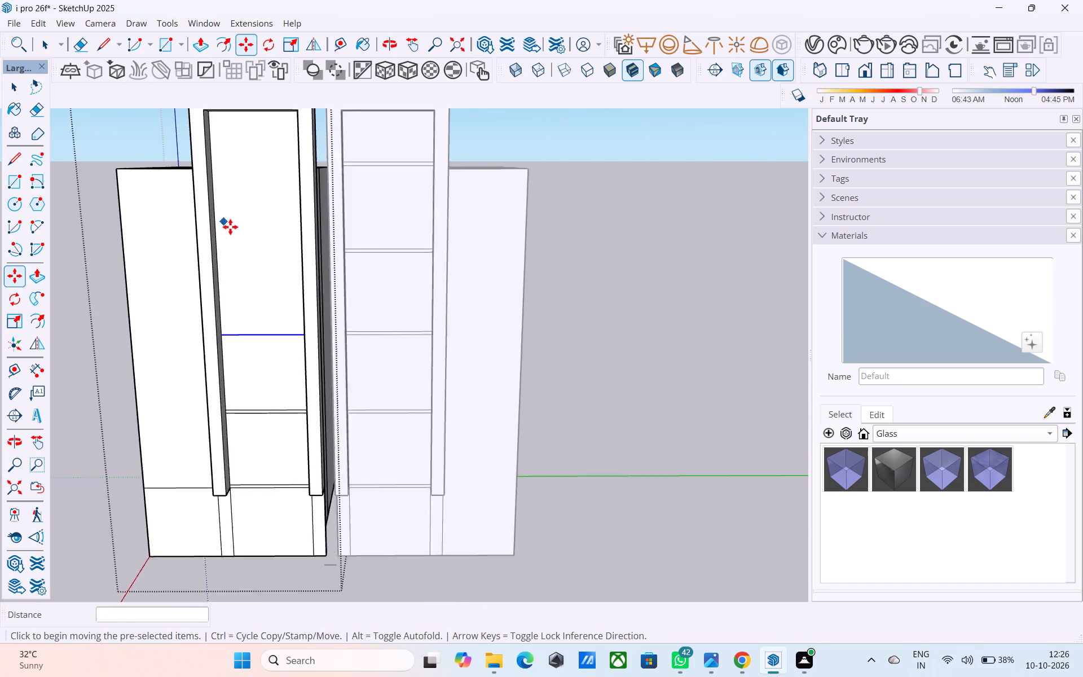
scroll(230, 227, up, 7)
middle_drag(254, 346, 218, 357)
scroll(228, 412, up, 5)
click(194, 441)
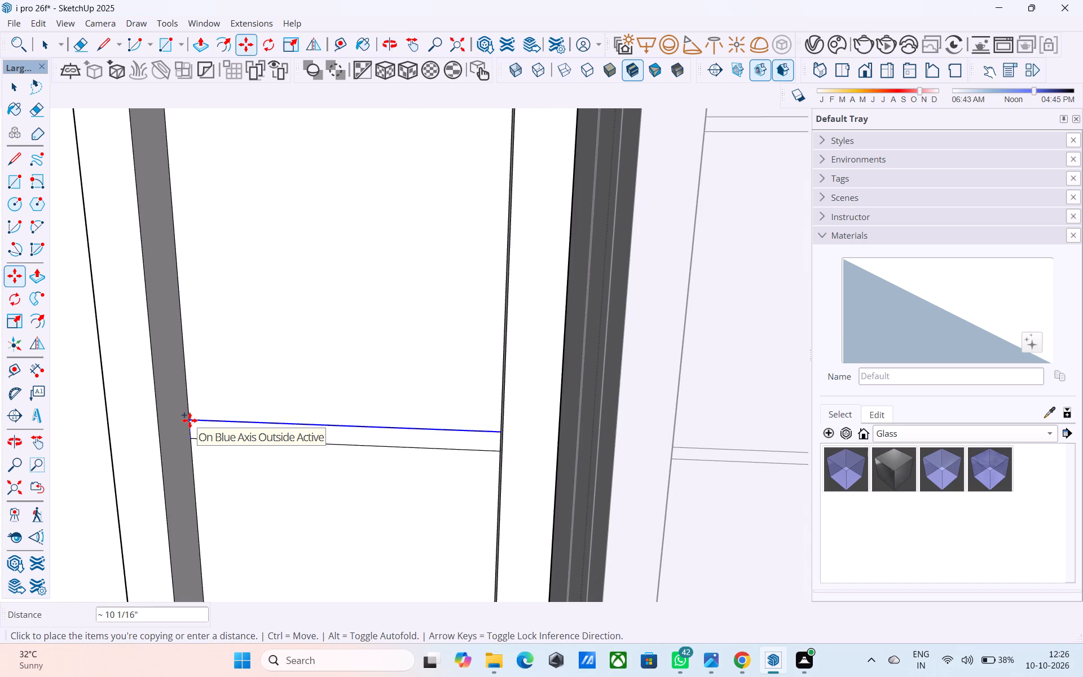
key(6)
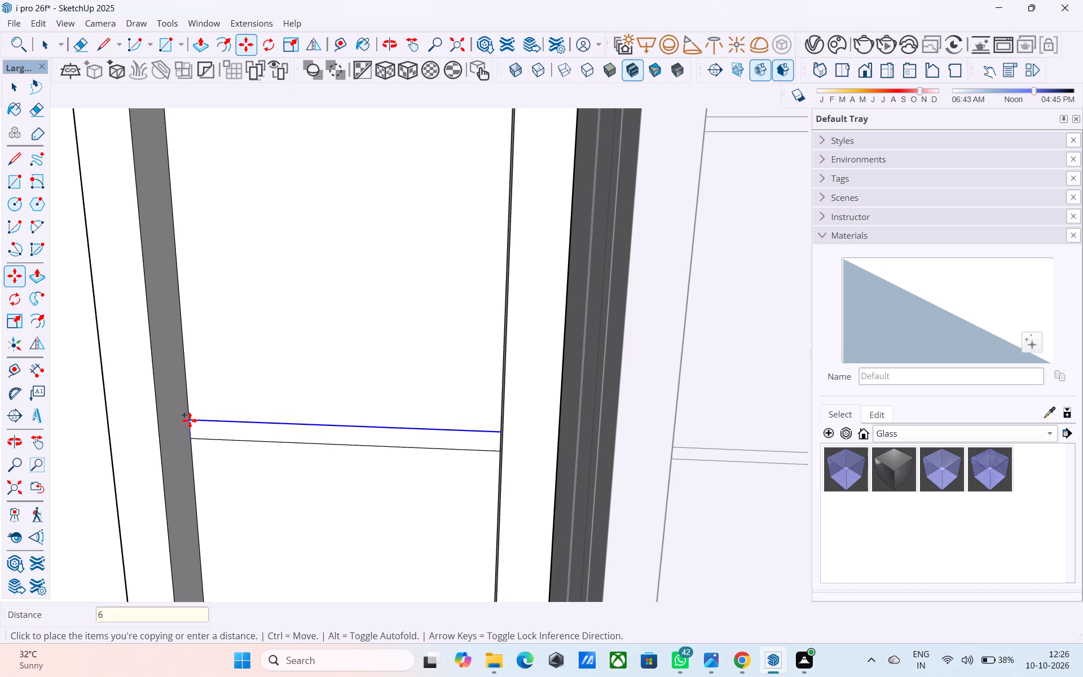
key(shift+quotedbl)
key(Return)
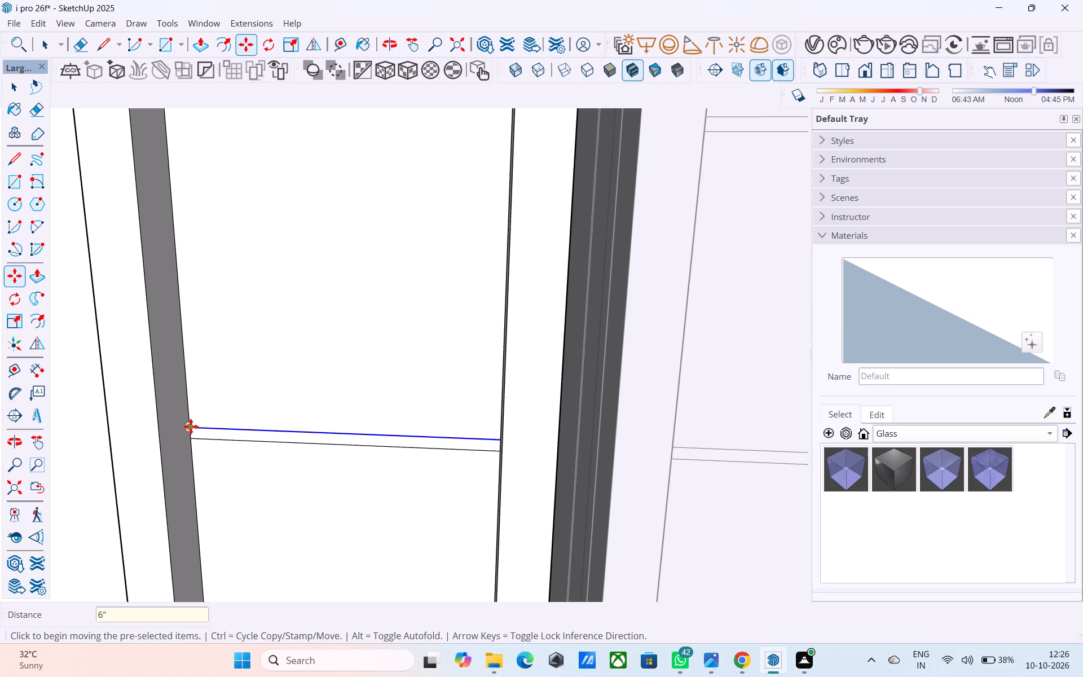
Form the left-hand building's fourth band by copying the third band's upper line 12' up and the resulting line another 6" up.
click(191, 427)
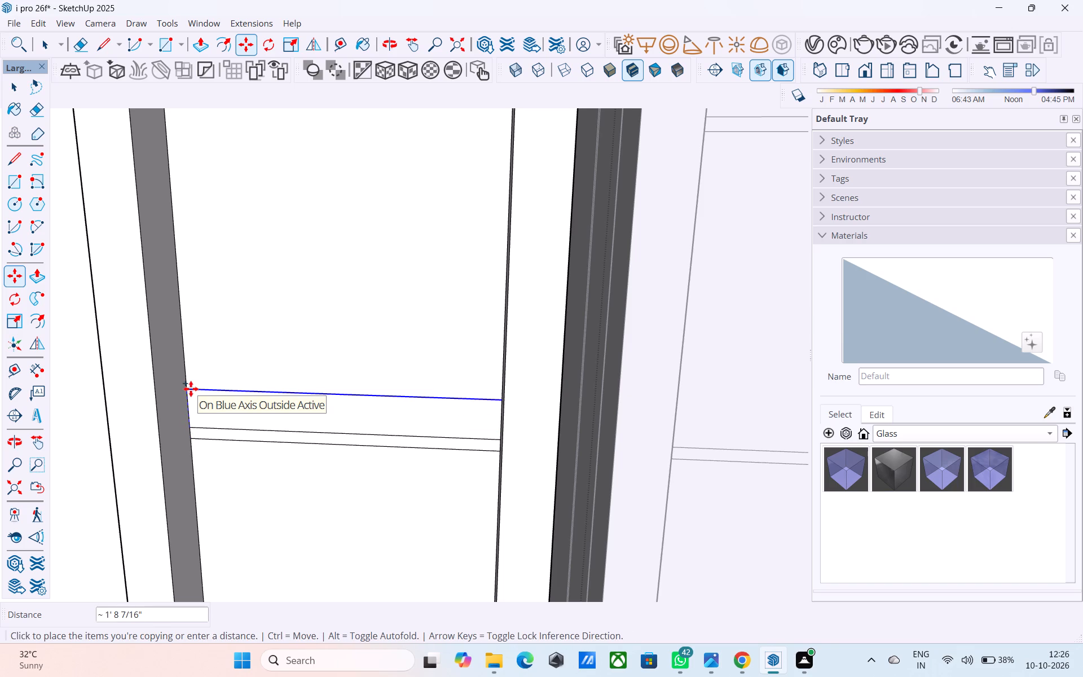
text(12')
key(Return)
scroll(193, 390, down, 2)
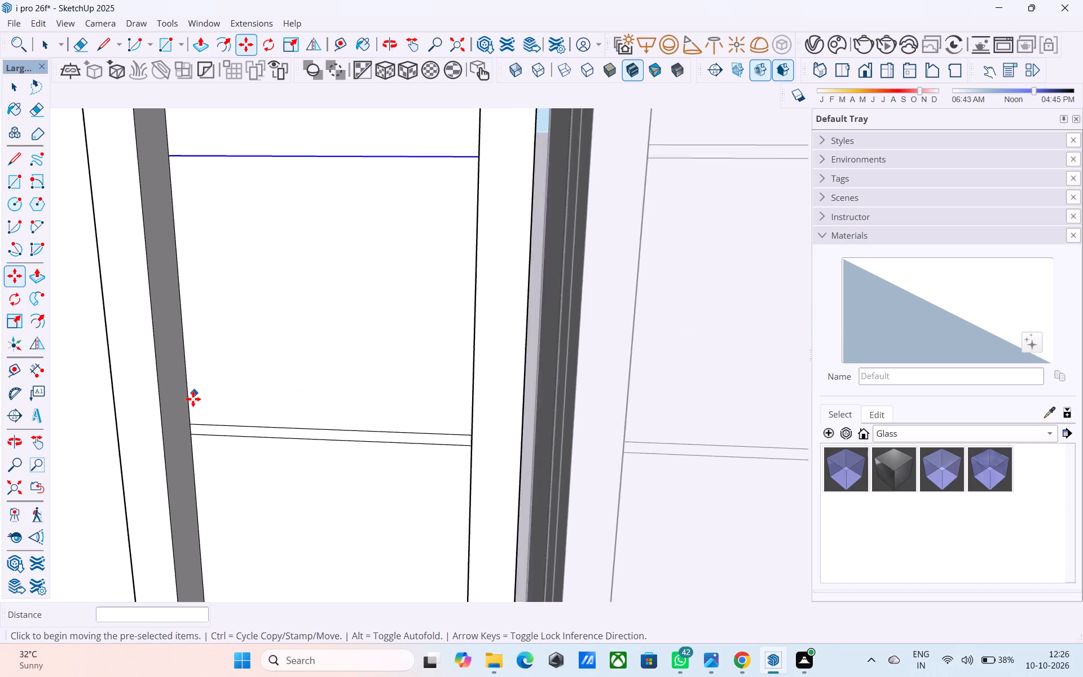
scroll(193, 399, down, 8)
scroll(196, 341, up, 5)
scroll(180, 293, up, 1)
click(179, 284)
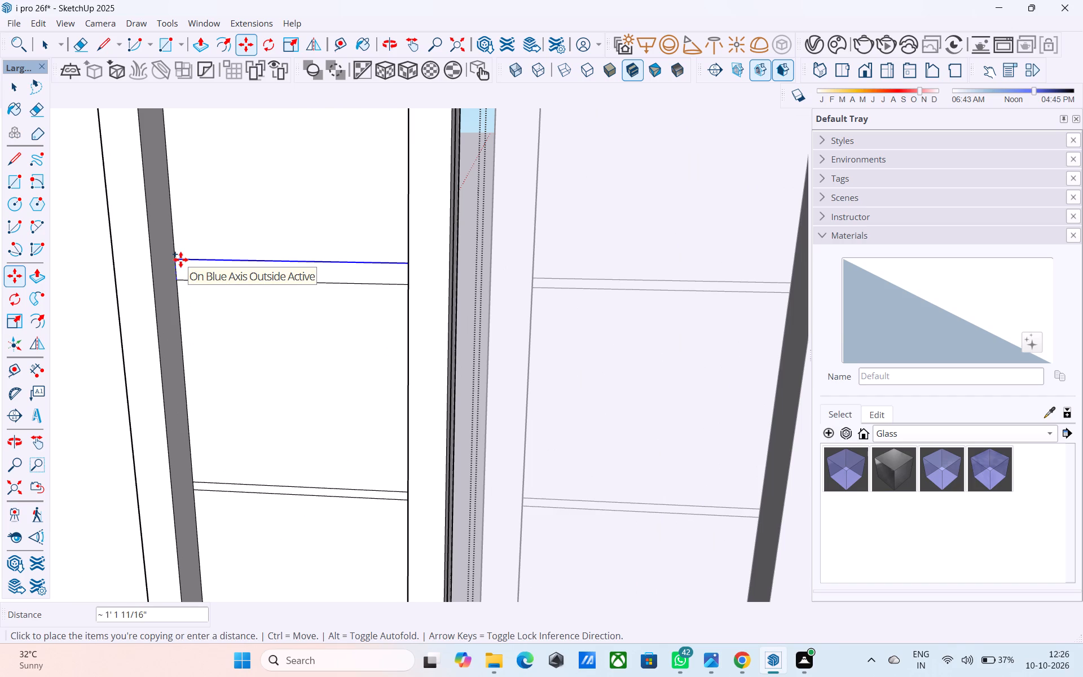
text(6")
key(Return)
Form the fifth band below the left-hand frame's head by copying the fourth band's upper line 12' up and the resulting line 6" up.
scroll(180, 260, up, 1)
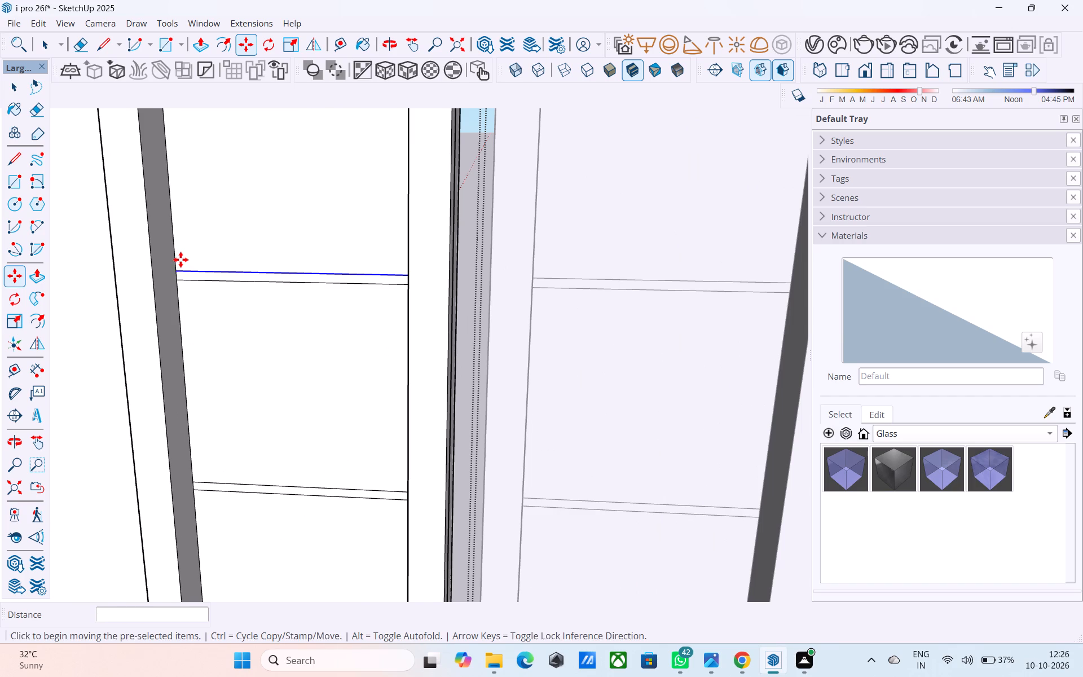
scroll(180, 260, up, 3)
click(177, 273)
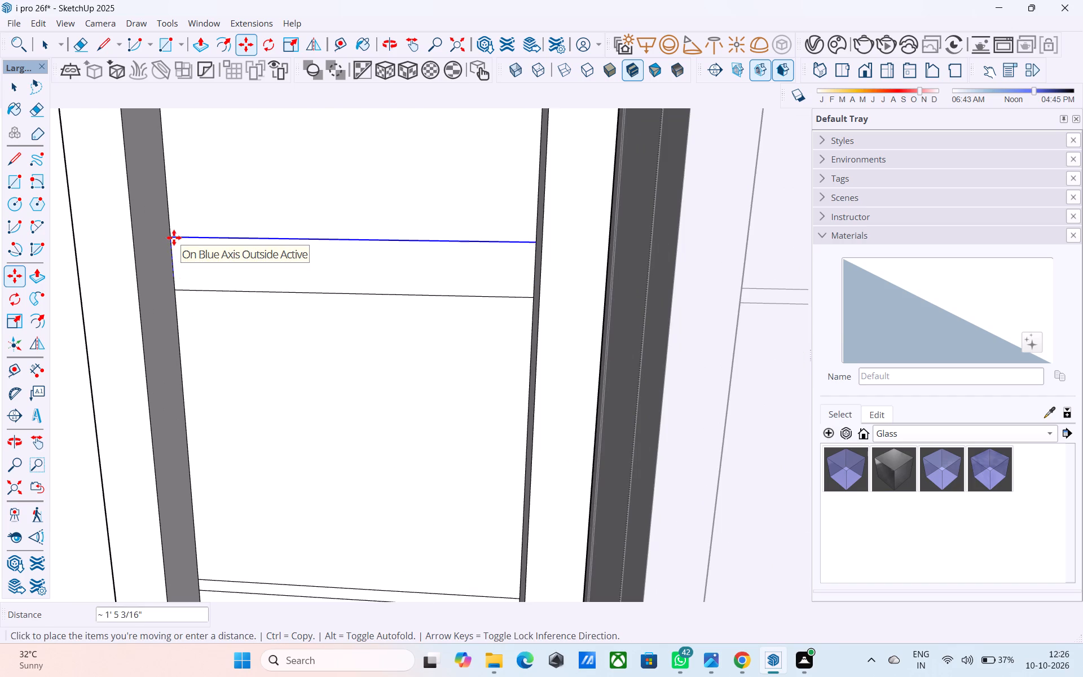
text(12')
key(Return)
scroll(174, 245, down, 14)
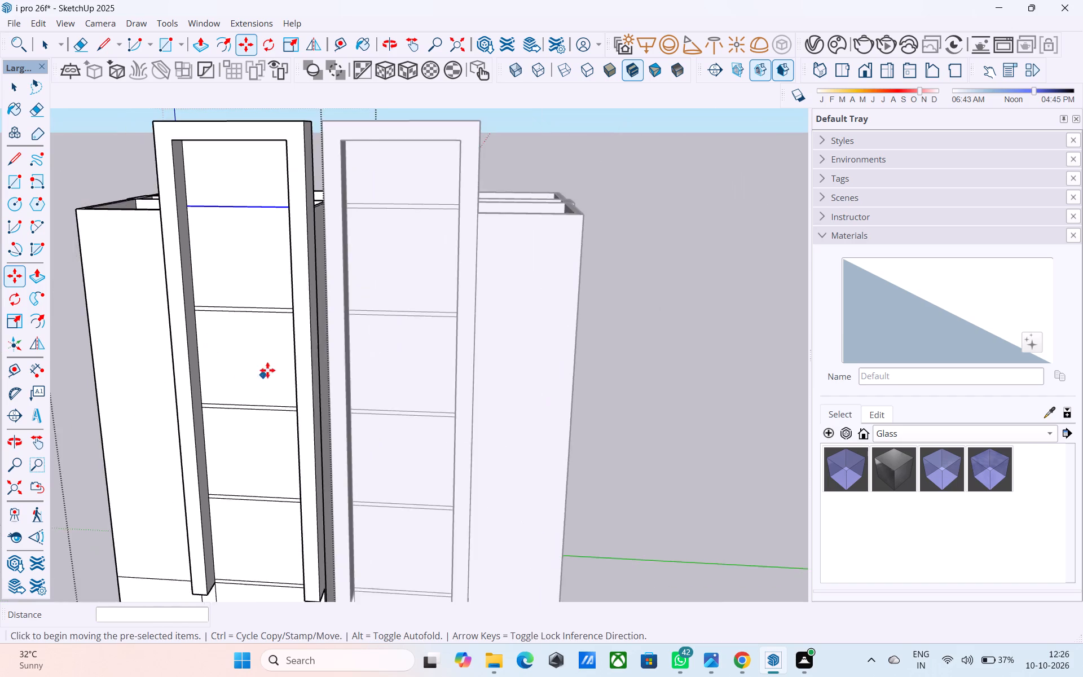
scroll(267, 370, down, 2)
scroll(194, 244, up, 11)
middle_drag(236, 248, 230, 245)
scroll(230, 245, up, 3)
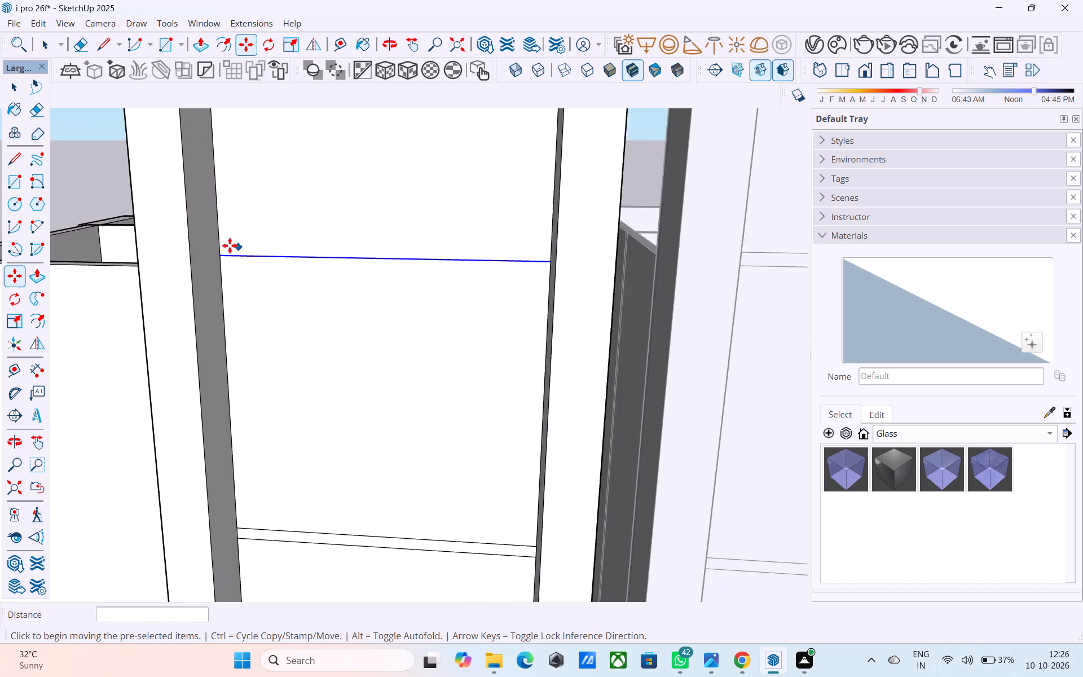
scroll(230, 245, up, 1)
click(224, 254)
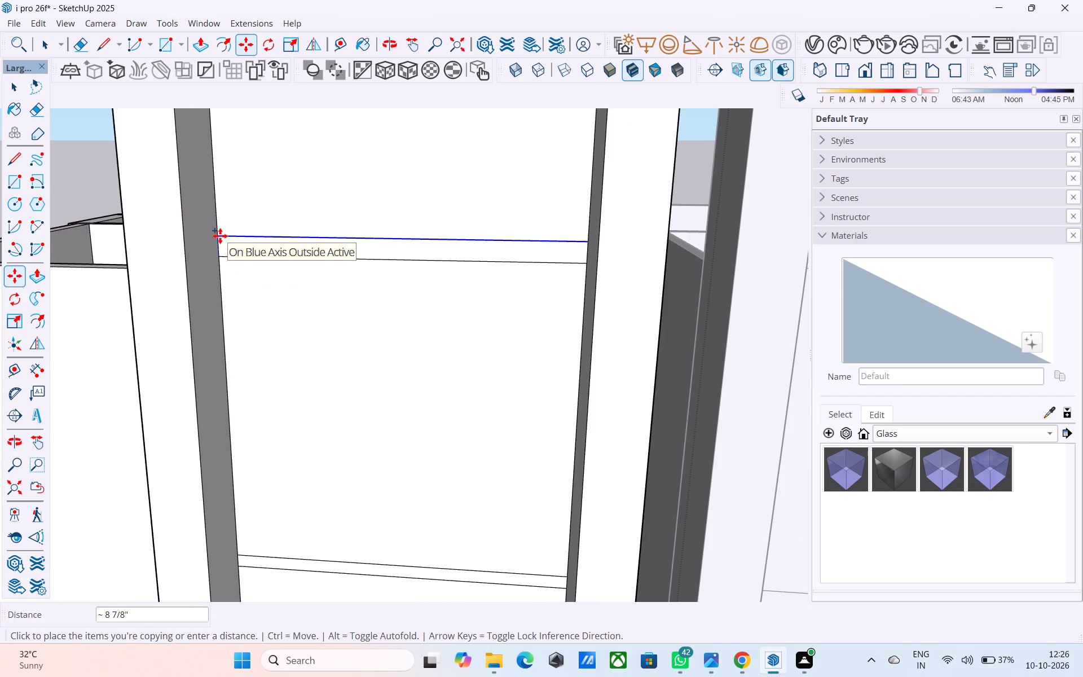
text(6")
key(Return)
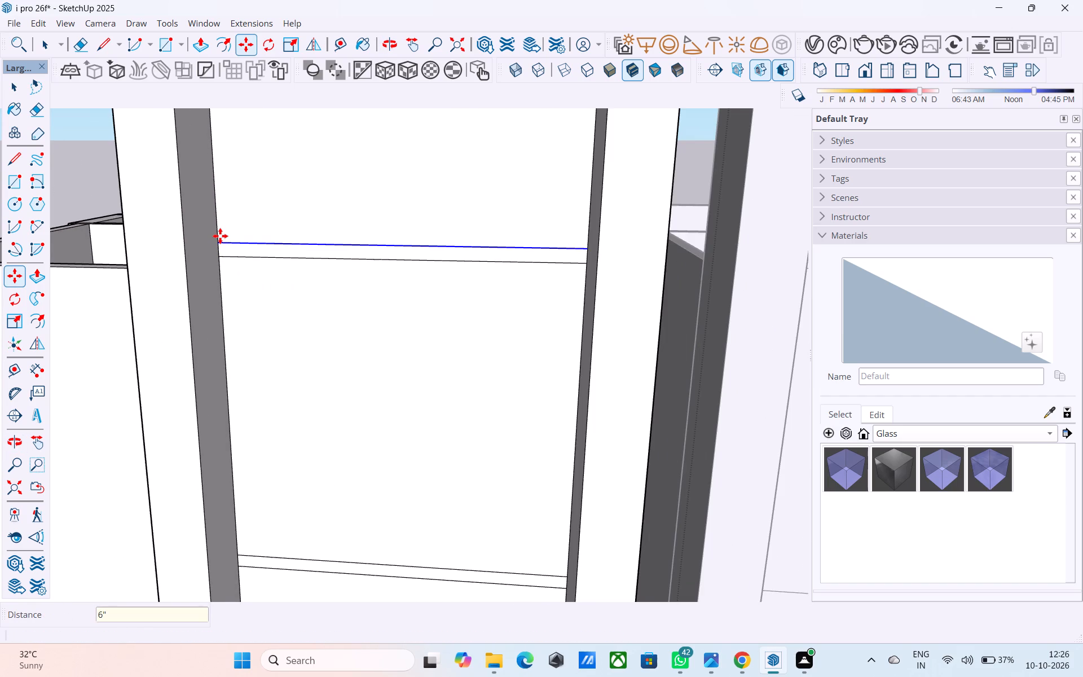
Finish editing the left-hand building's group and examine the floor bands within both front frames.
scroll(225, 276, down, 14)
middle_drag(218, 275, 261, 304)
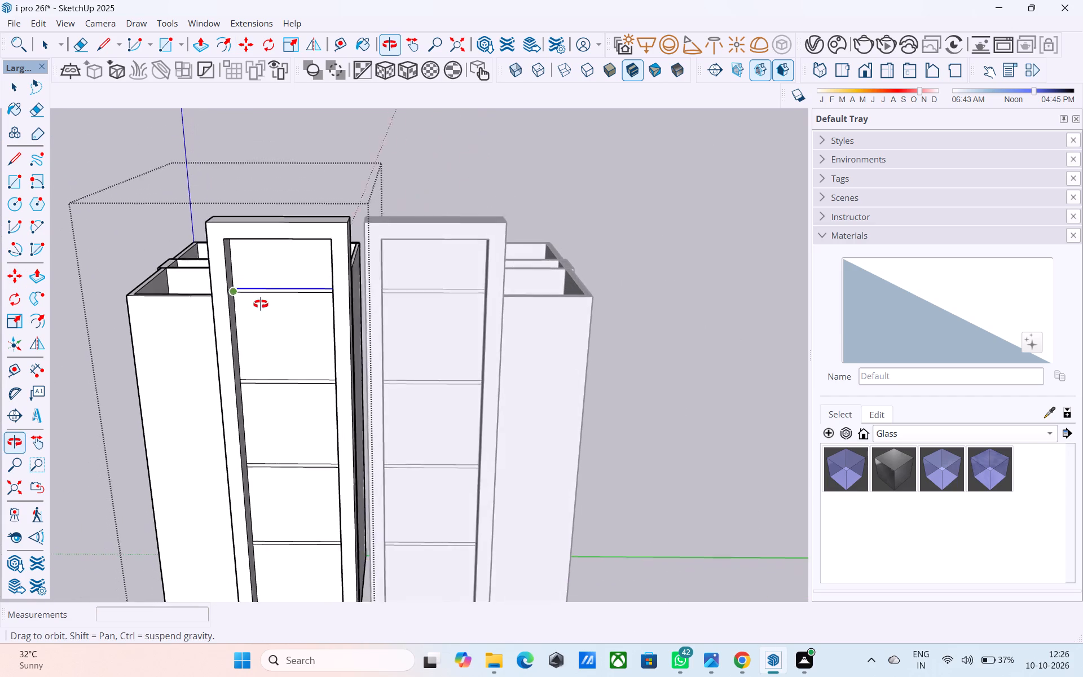
middle_drag(261, 304, 276, 315)
scroll(276, 313, up, 1)
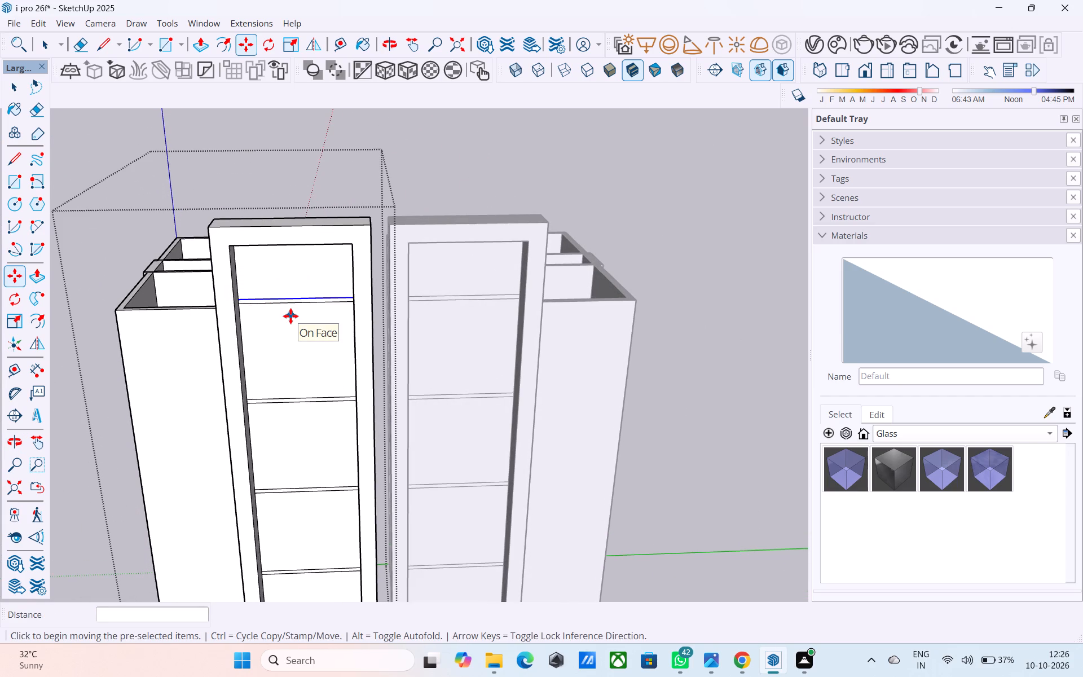
middle_drag(287, 349, 398, 328)
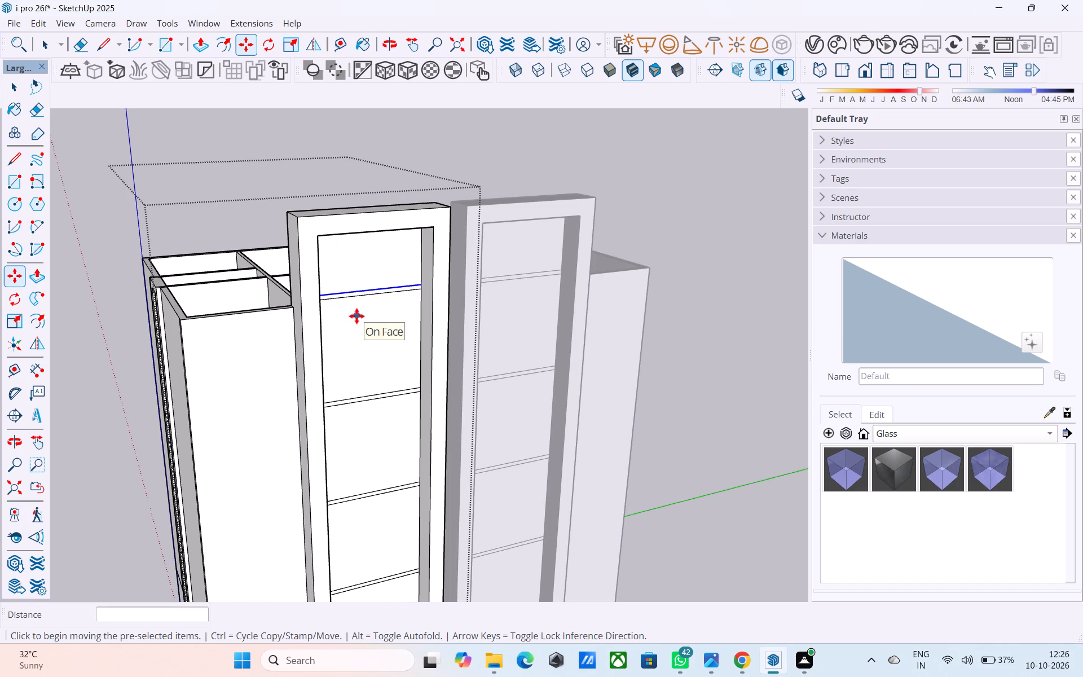
middle_drag(381, 359, 367, 359)
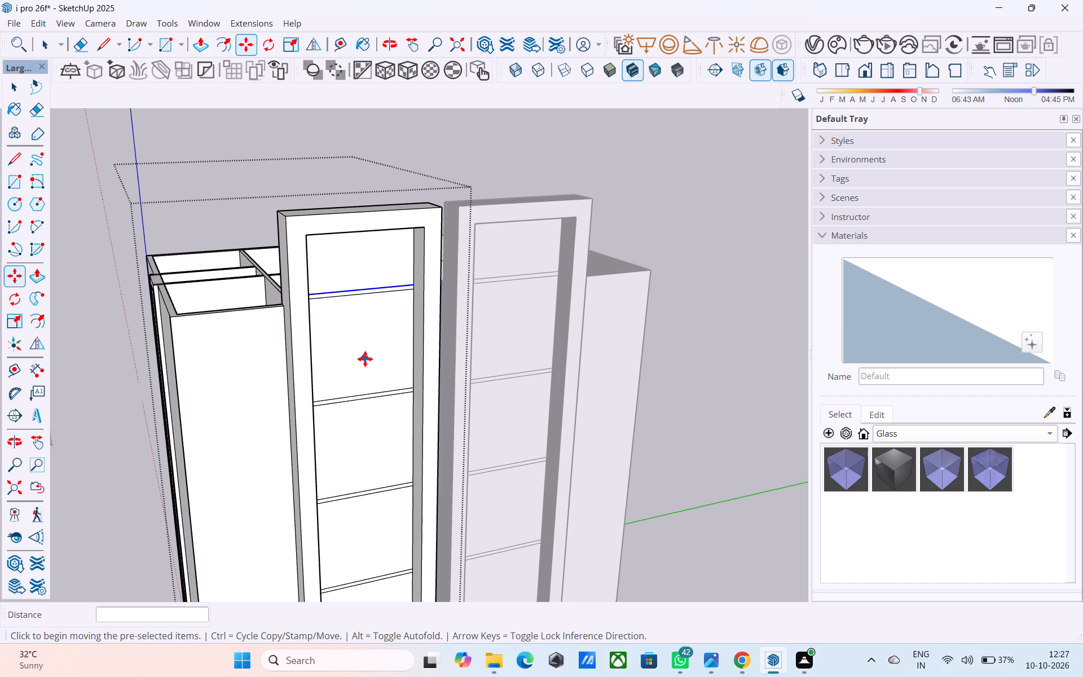
scroll(310, 353, down, 5)
click(593, 301)
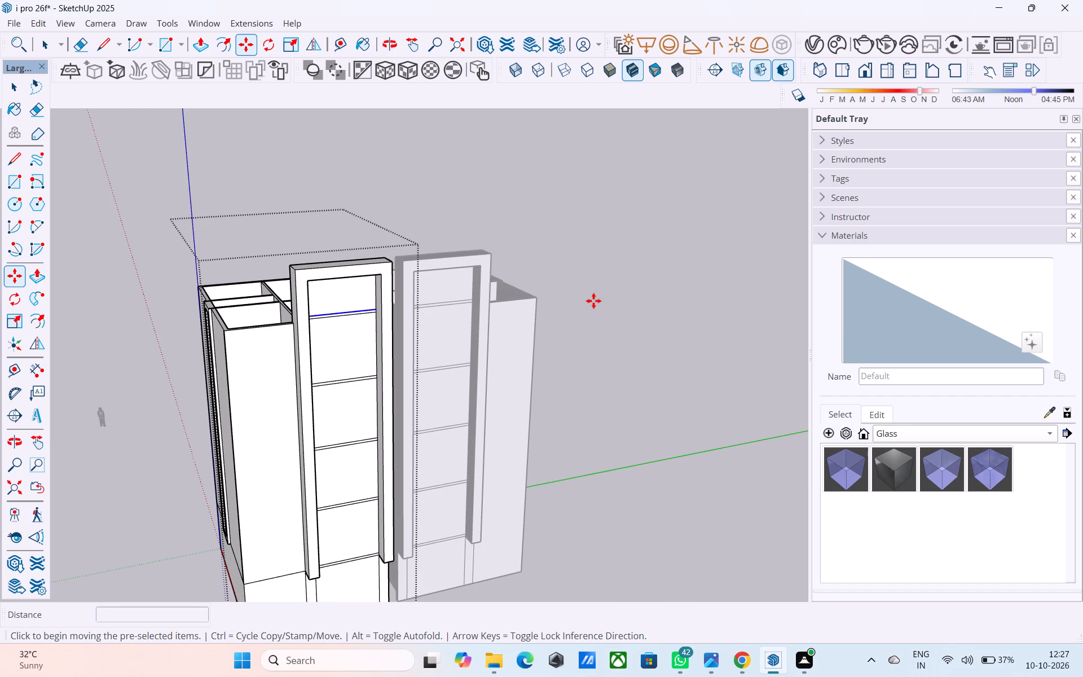
key(space)
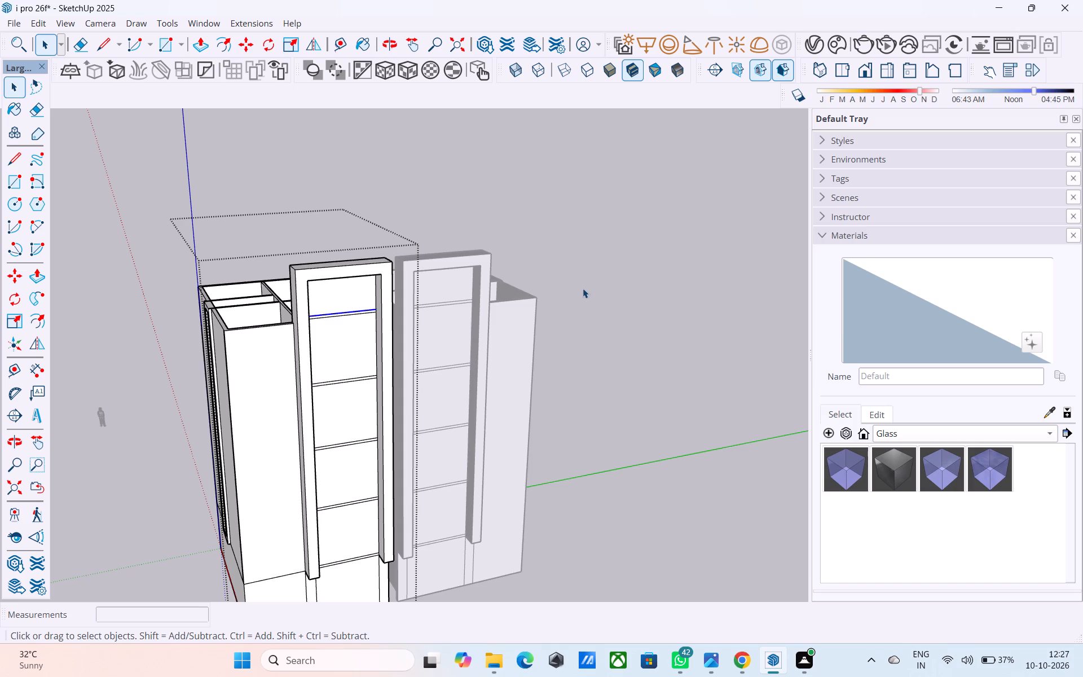
click(561, 284)
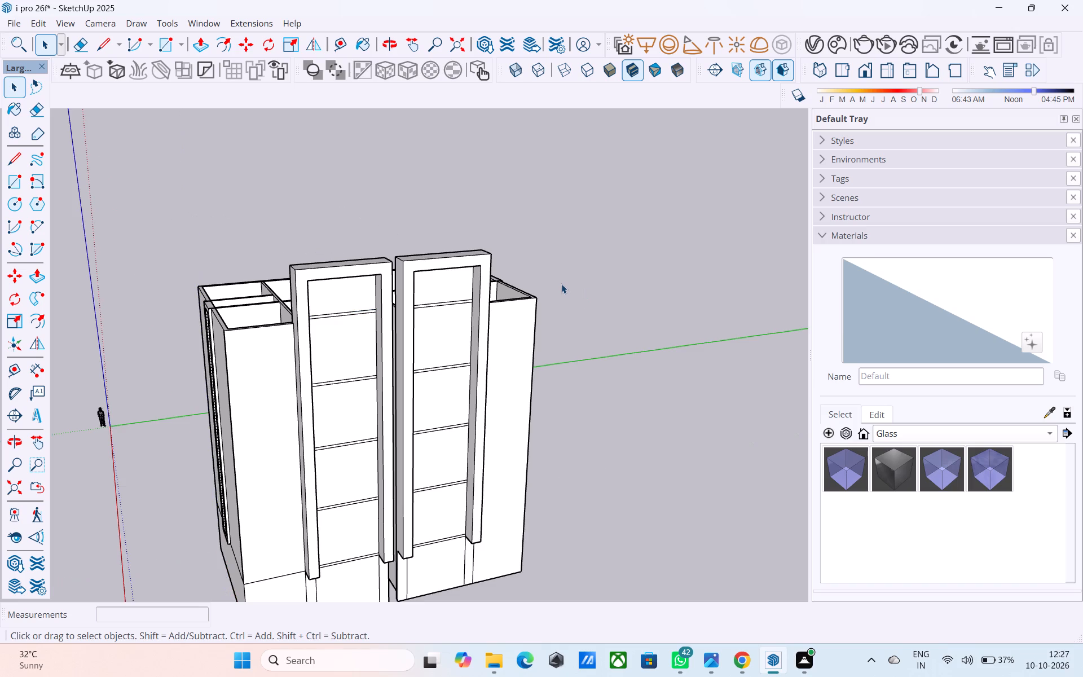
middle_drag(496, 377, 499, 362)
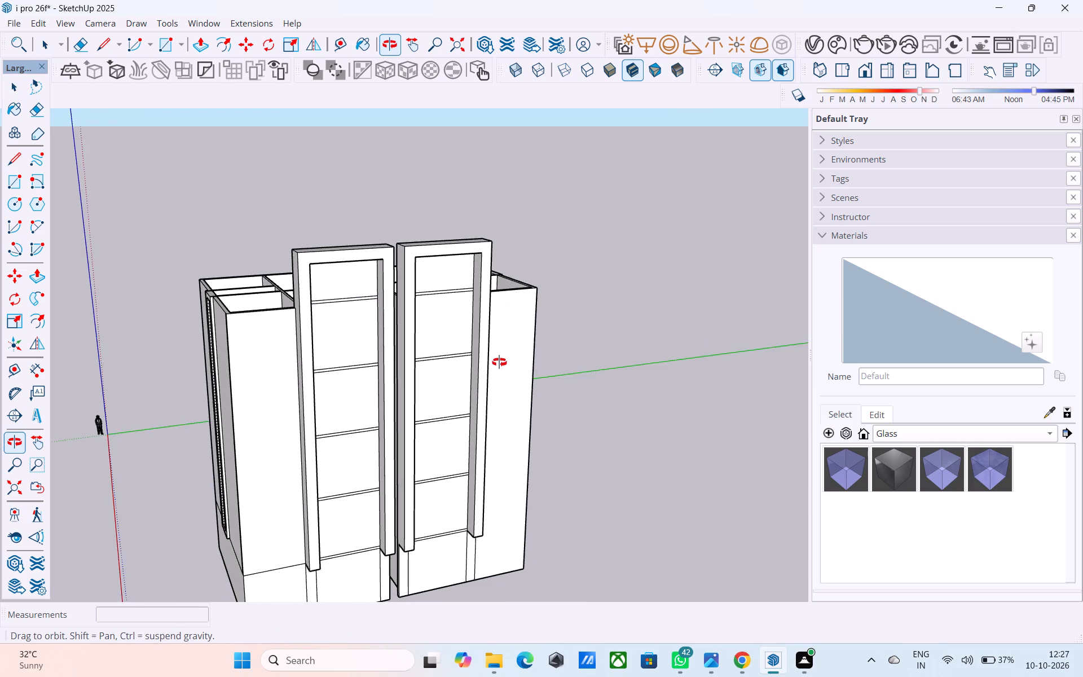
middle_drag(499, 362, 512, 341)
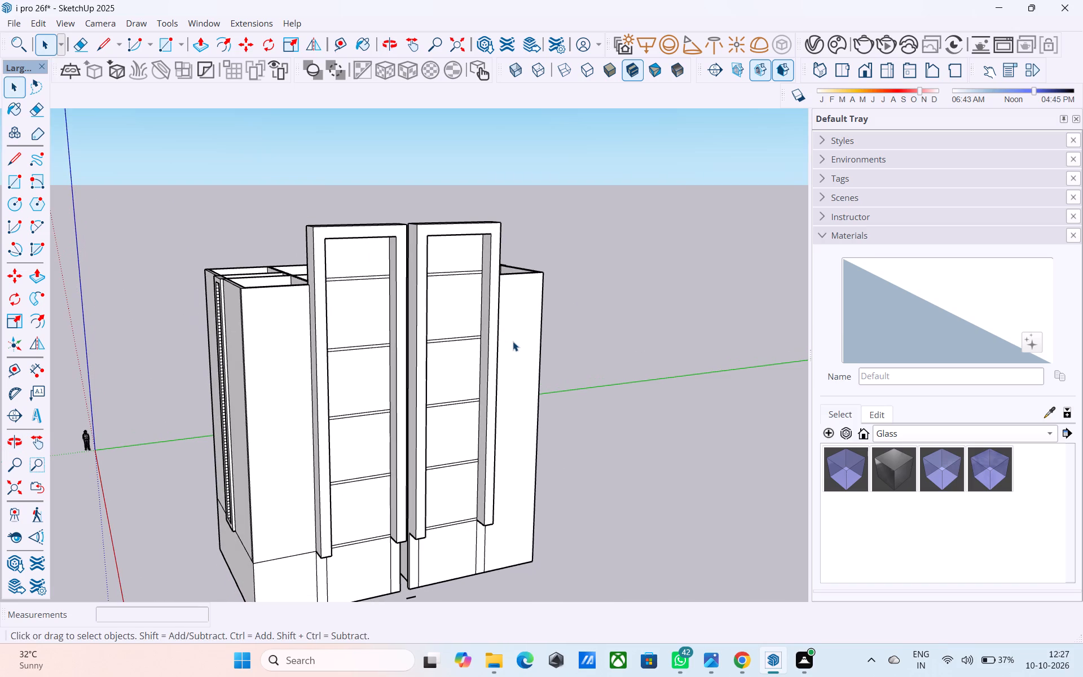
middle_drag(513, 341, 504, 346)
scroll(639, 326, down, 2)
middle_drag(596, 340, 542, 357)
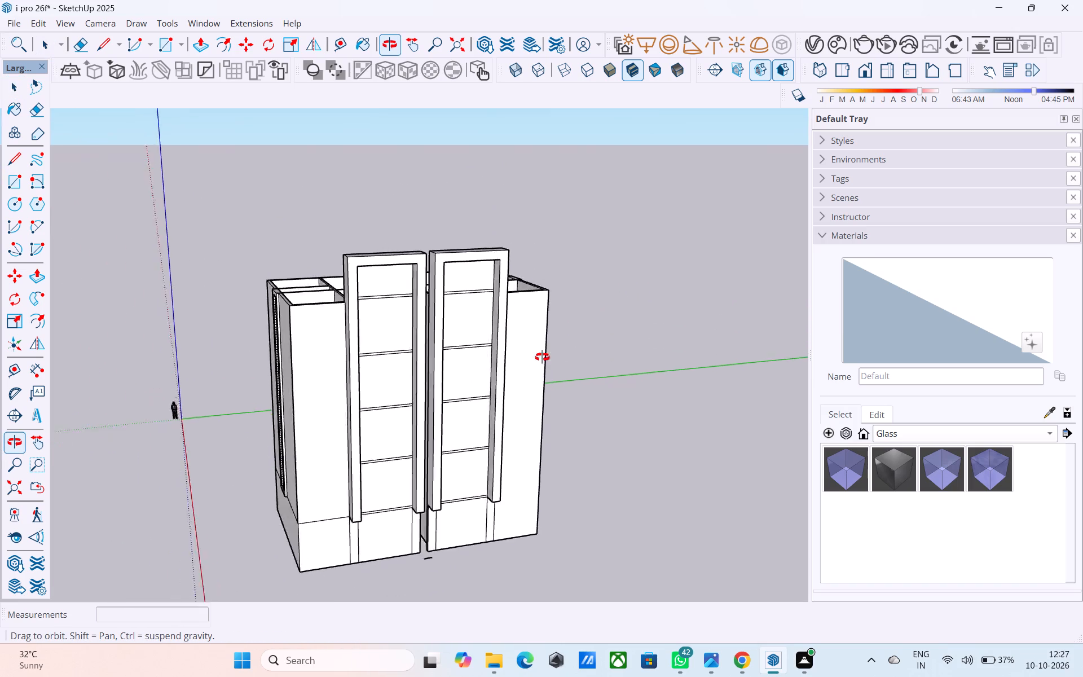
Open the left-hand building's group for editing with its underside in view.
middle_drag(542, 357, 325, 409)
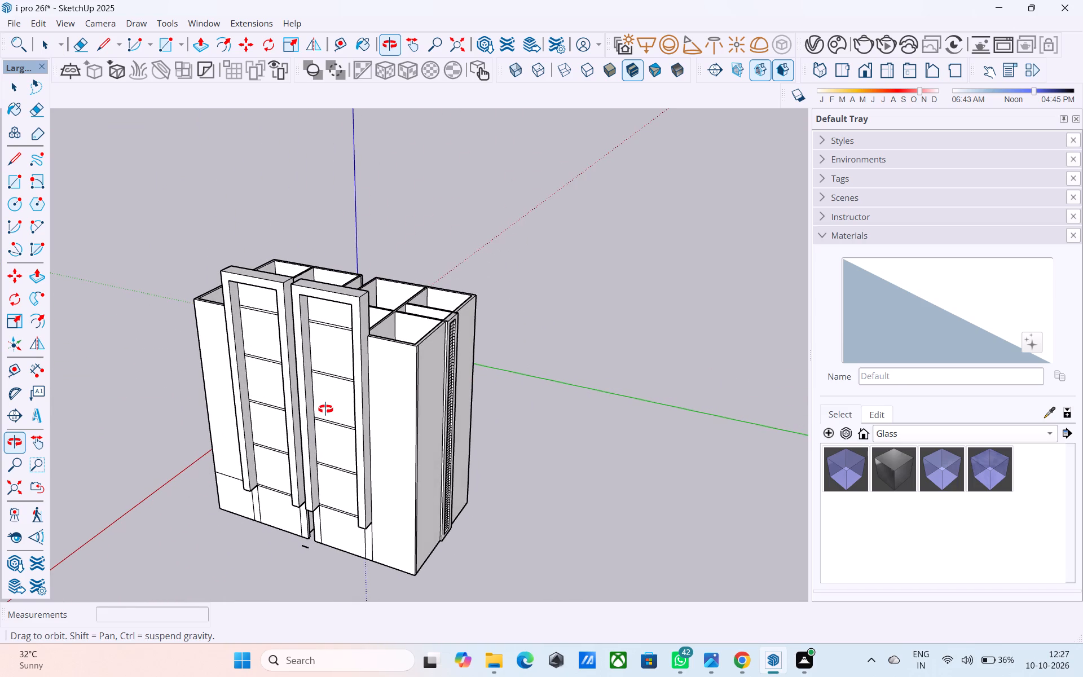
middle_drag(325, 409, 532, 351)
scroll(460, 393, up, 1)
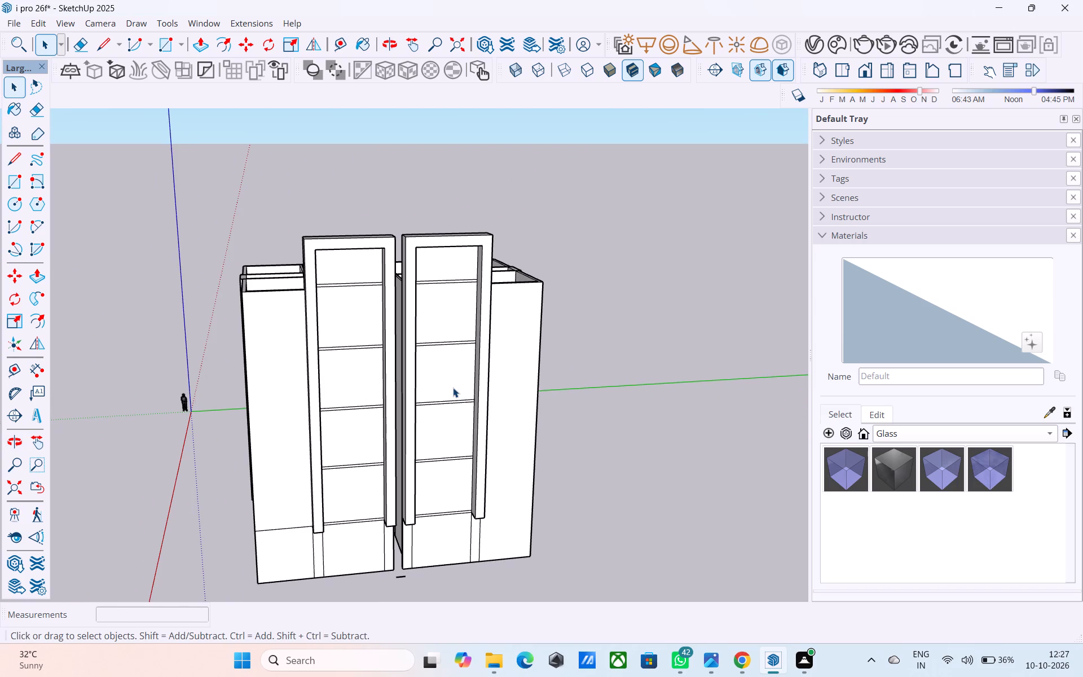
middle_drag(367, 533, 454, 390)
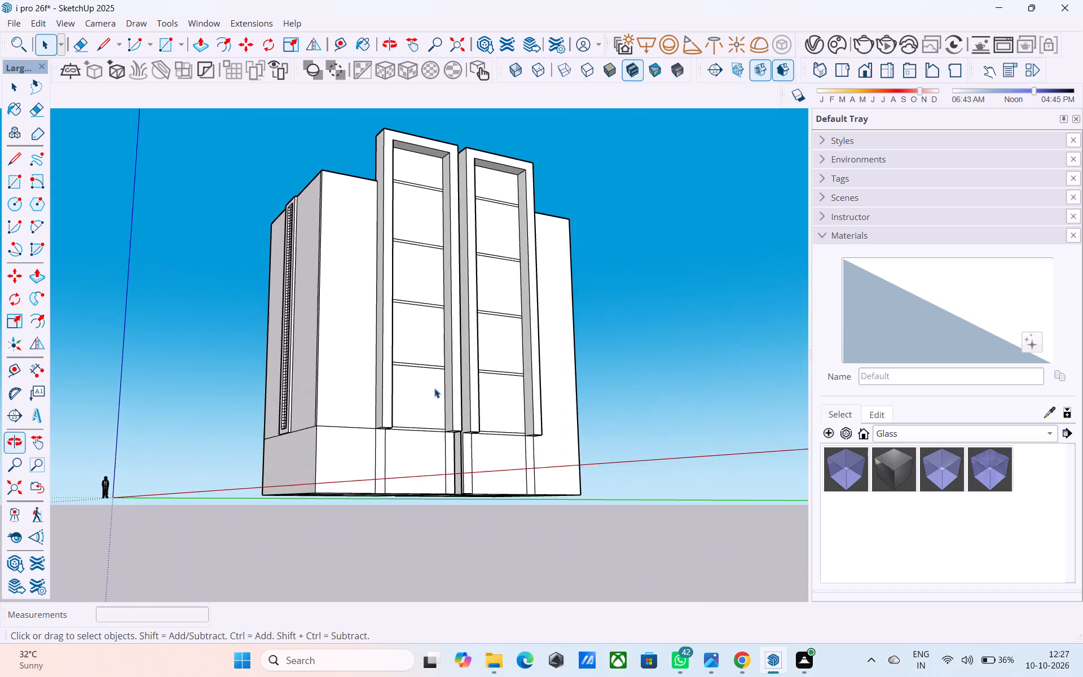
middle_drag(328, 416, 659, 249)
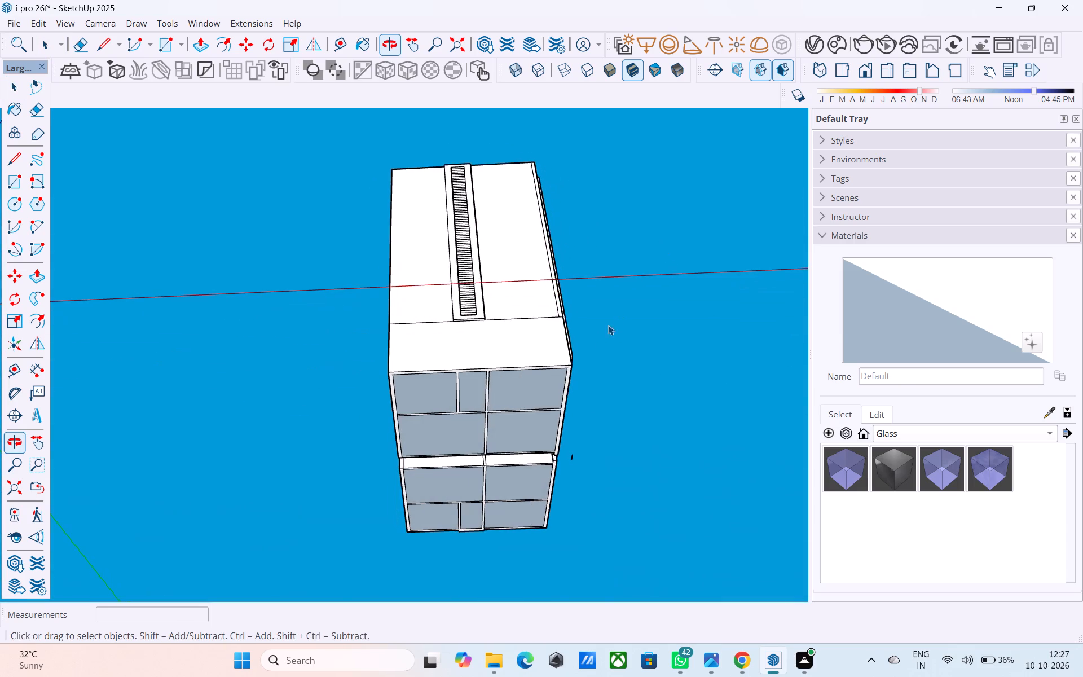
scroll(560, 364, up, 15)
click(419, 353)
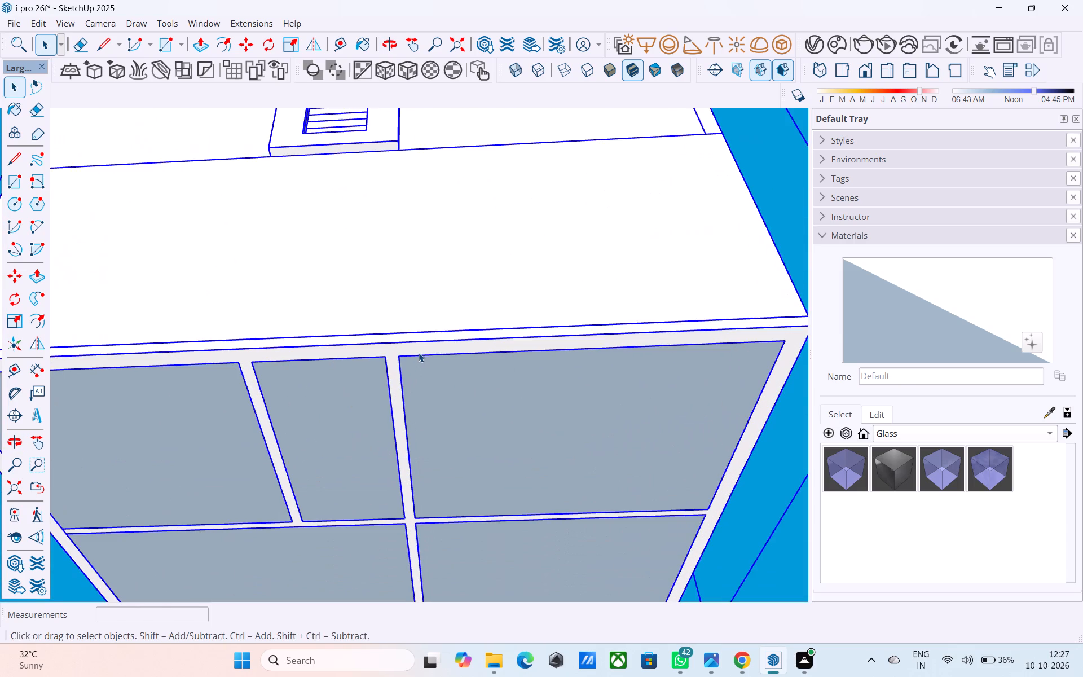
double_click(419, 353)
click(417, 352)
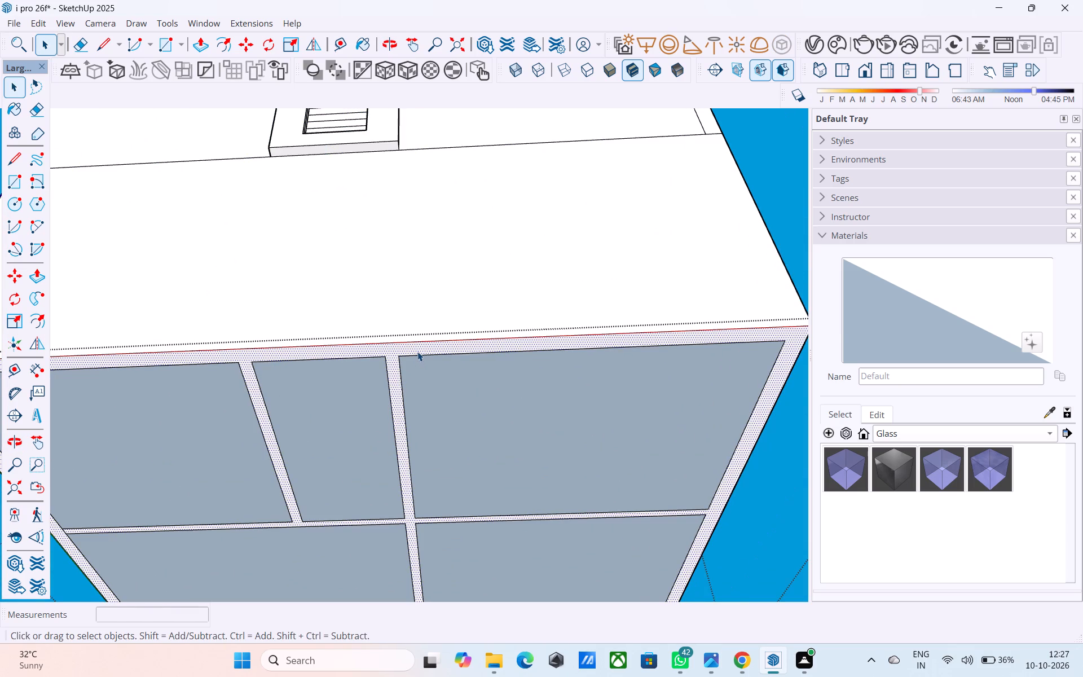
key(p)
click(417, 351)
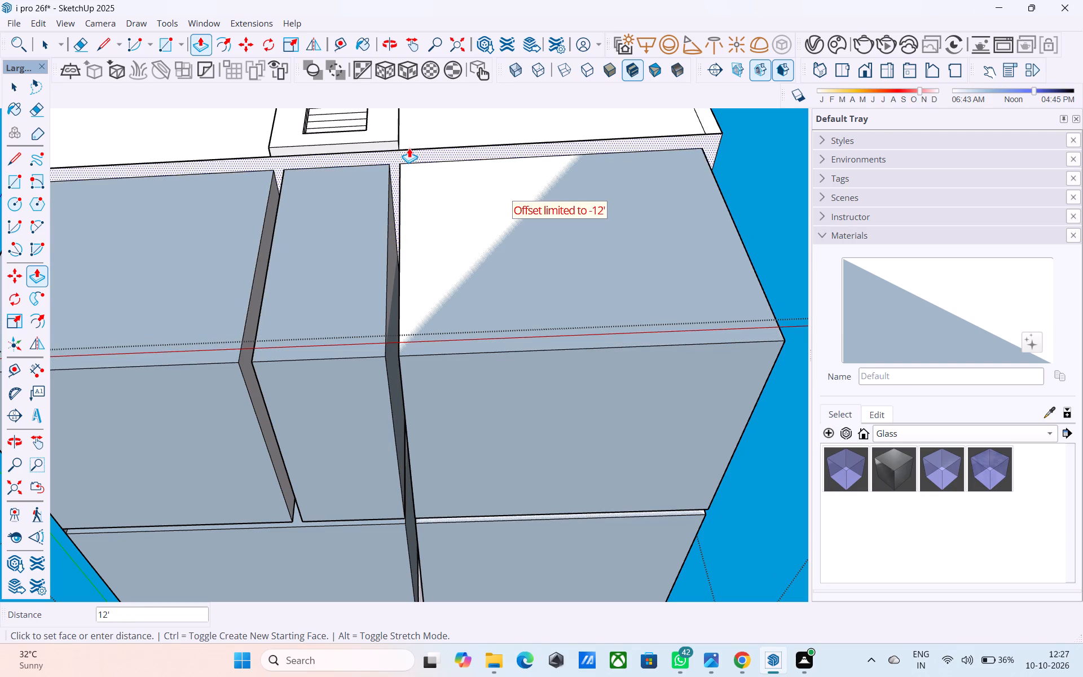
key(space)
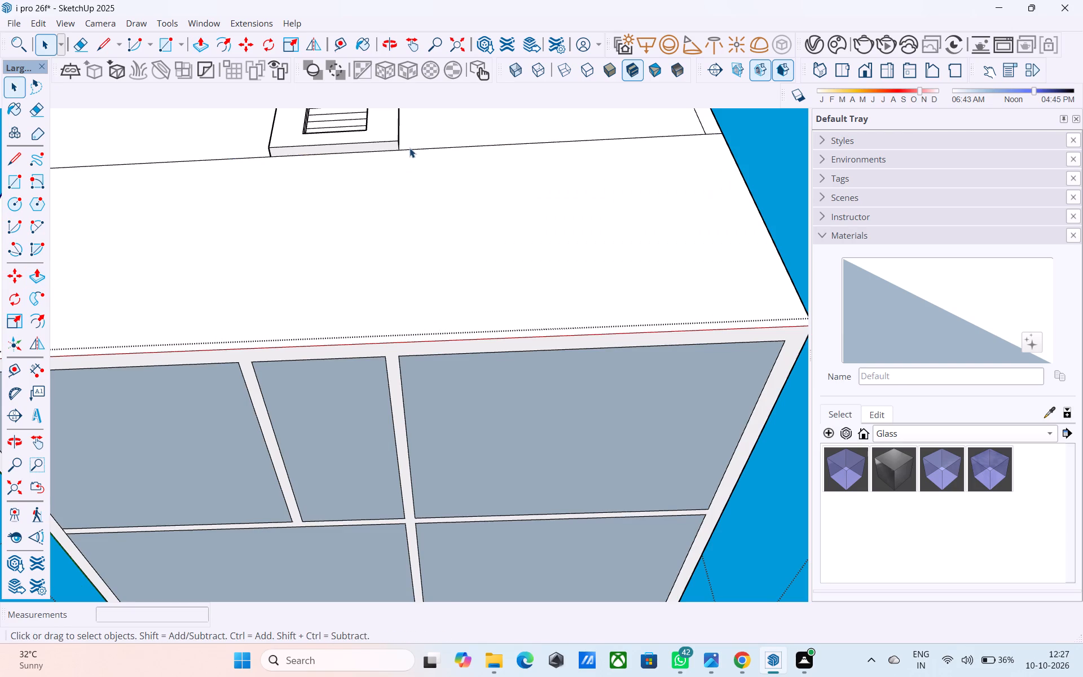
Delete the five underside faces between the left-hand building's walls, leaving only the wall bottoms.
click(474, 403)
key(Delete)
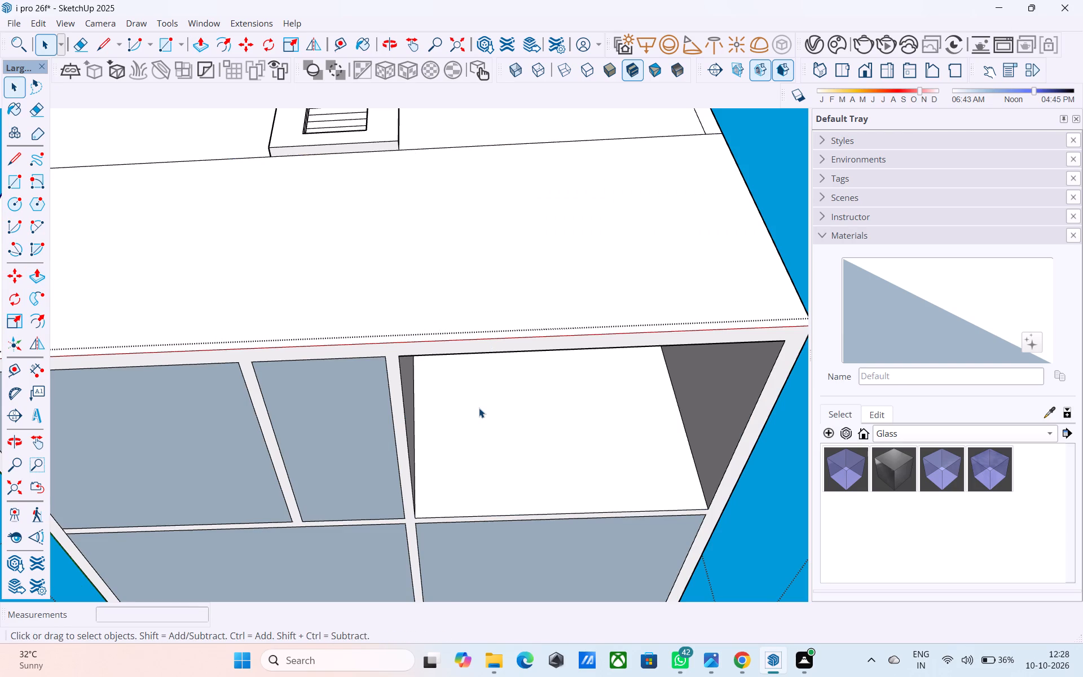
click(358, 429)
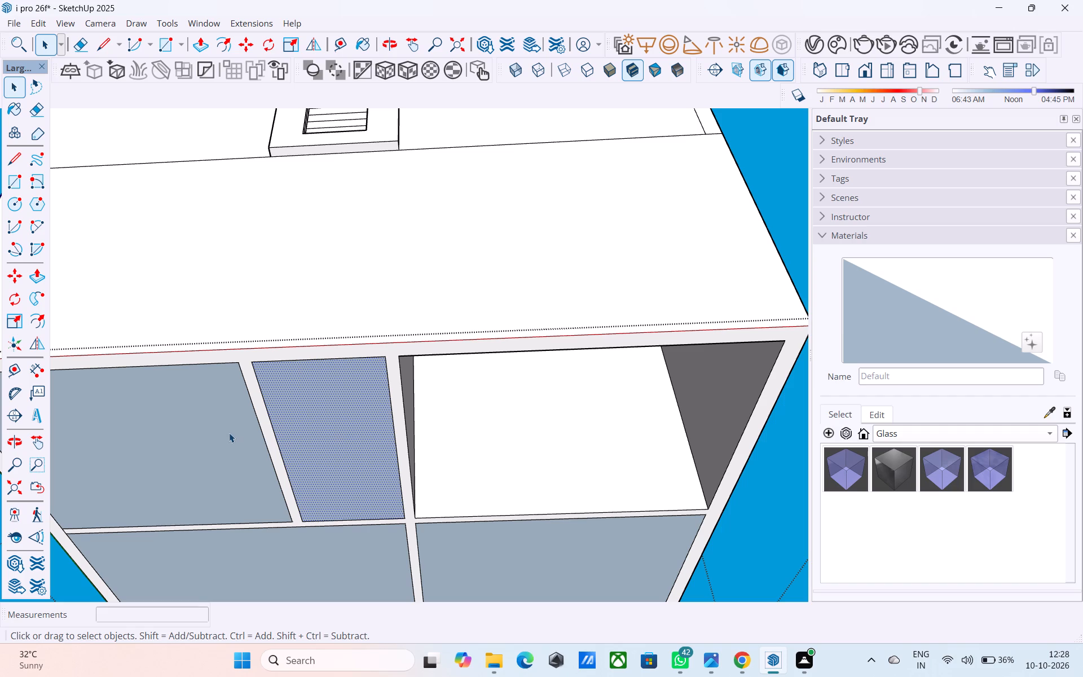
key(Delete)
scroll(232, 433, down, 3)
middle_drag(244, 433, 239, 384)
click(218, 406)
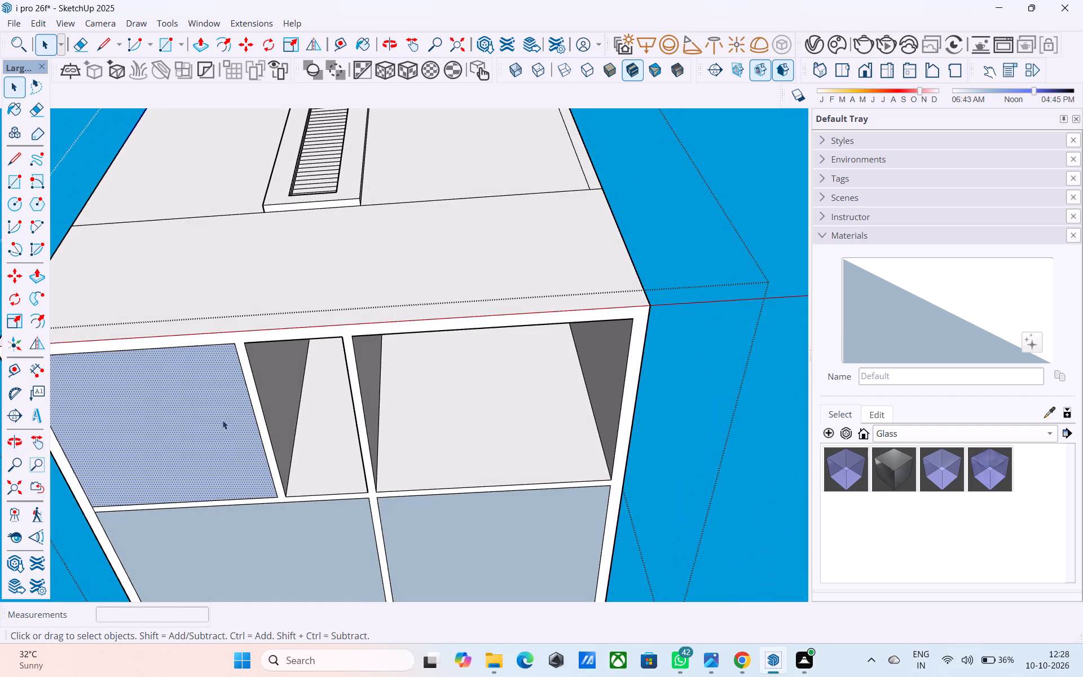
click(253, 527)
key(Delete)
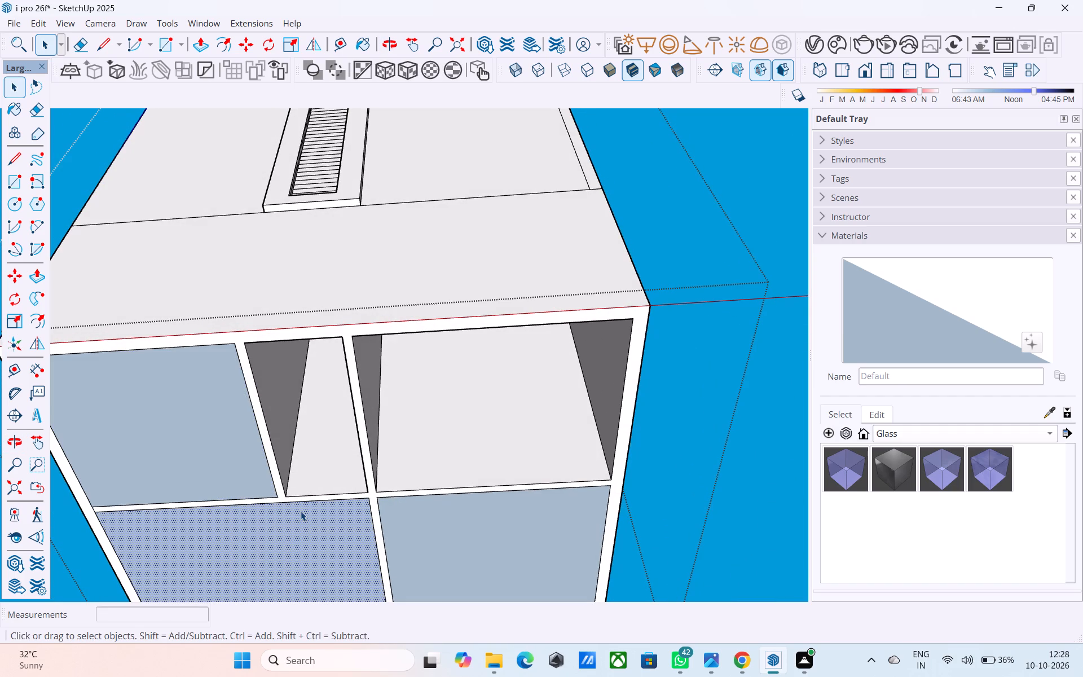
click(247, 460)
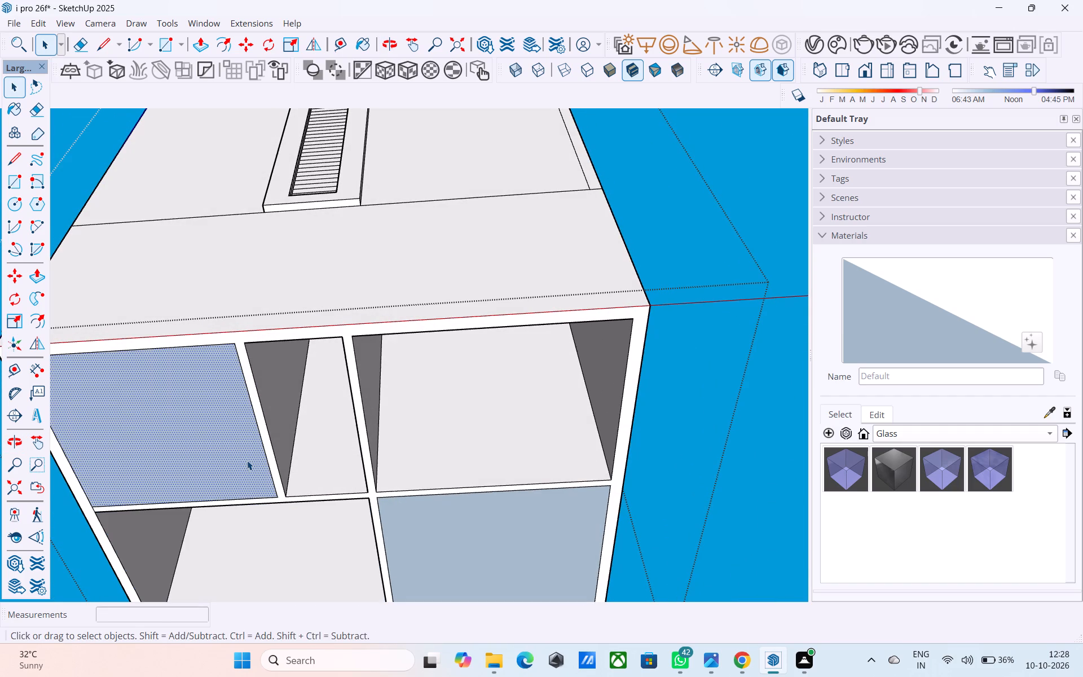
key(Delete)
click(429, 540)
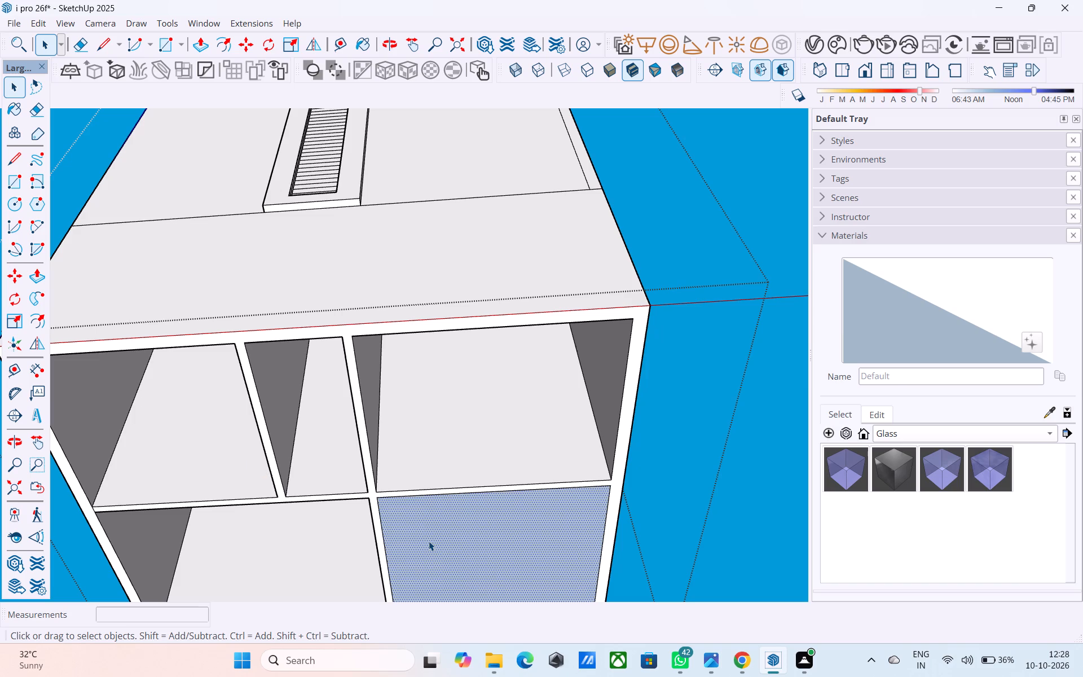
key(Delete)
Push the left-hand building's connected wall bottoms up 12' to the base line beneath the louvred strip.
scroll(406, 525, down, 5)
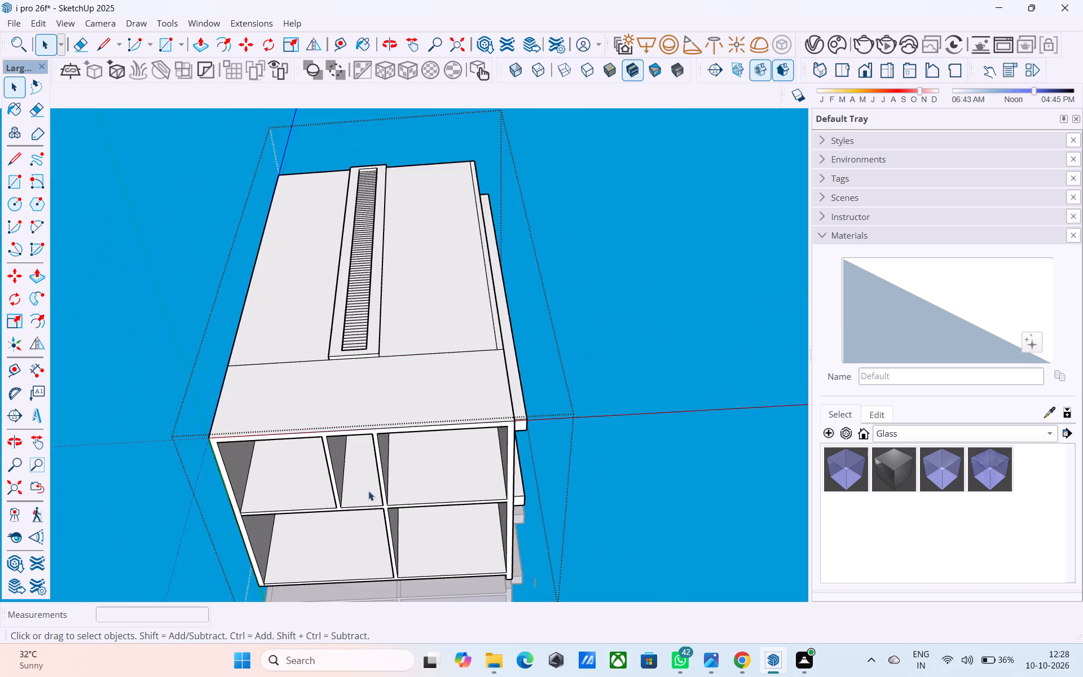
scroll(368, 491, down, 4)
middle_drag(407, 525, 398, 456)
scroll(398, 455, up, 6)
middle_drag(361, 395, 378, 464)
scroll(378, 462, up, 5)
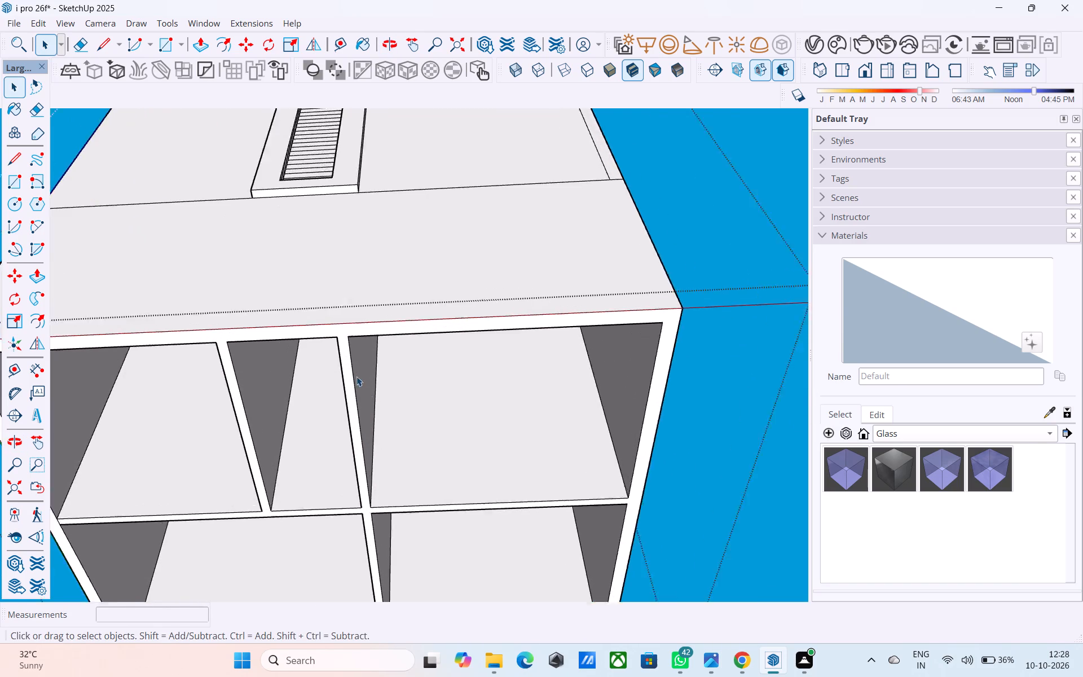
scroll(356, 376, up, 1)
click(339, 335)
key(p)
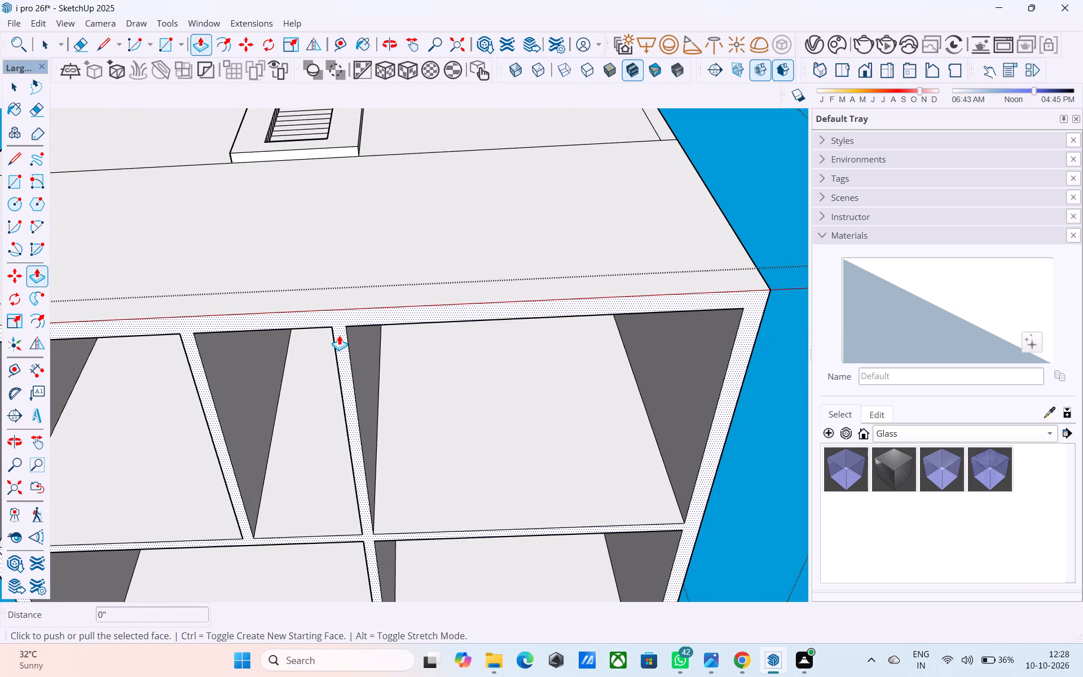
click(339, 335)
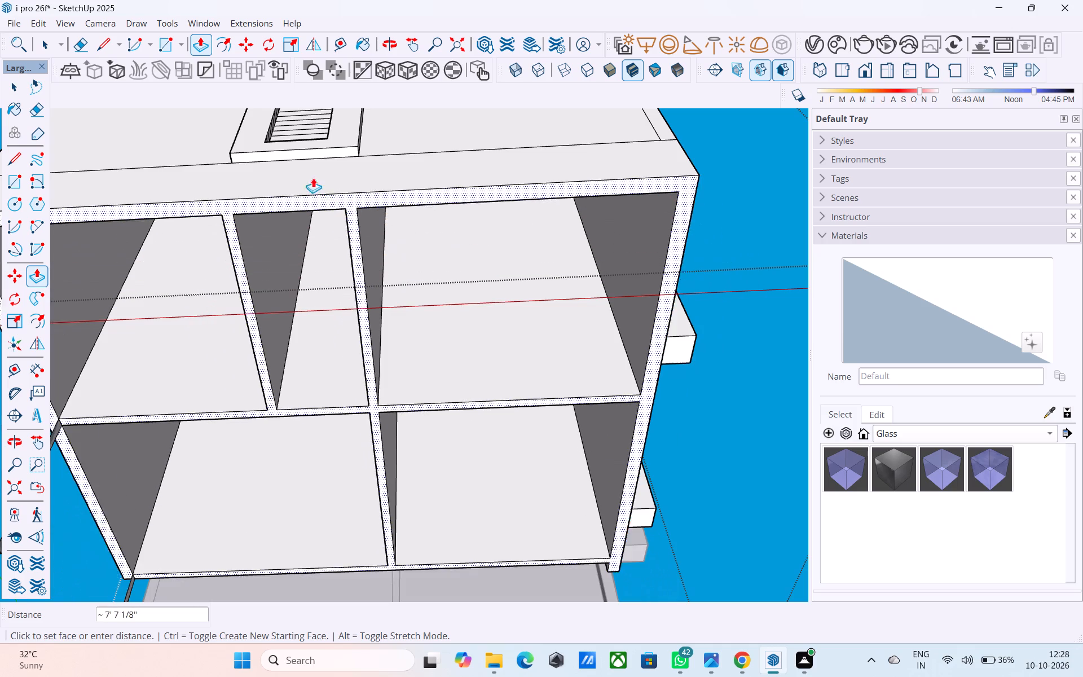
click(305, 148)
Examine the left-hand building's raised base from below and around both buildings, and finish editing its group.
middle_drag(359, 232, 358, 564)
scroll(422, 461, down, 2)
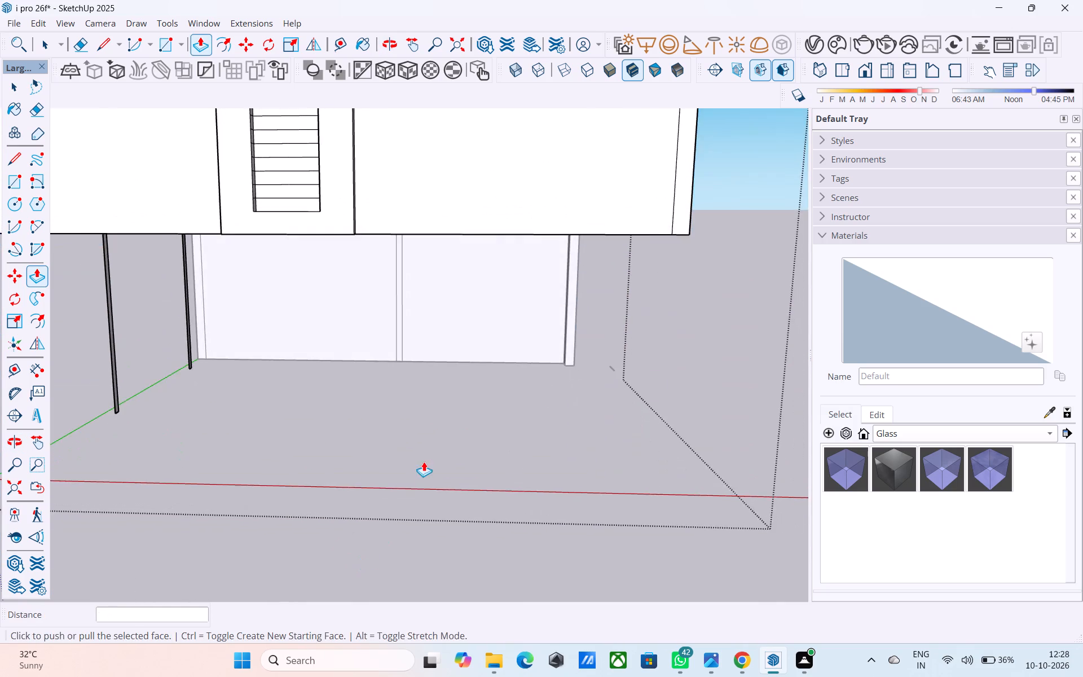
scroll(424, 461, down, 3)
middle_drag(447, 449, 549, 364)
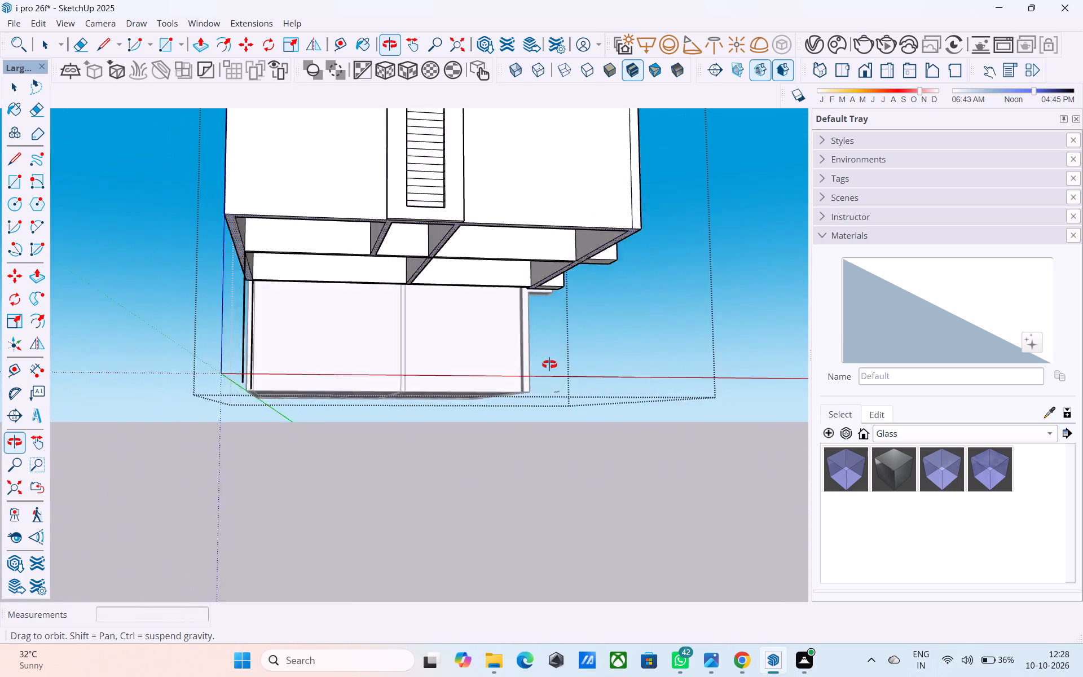
middle_drag(549, 364, 603, 363)
middle_drag(363, 302, 425, 301)
scroll(418, 295, up, 5)
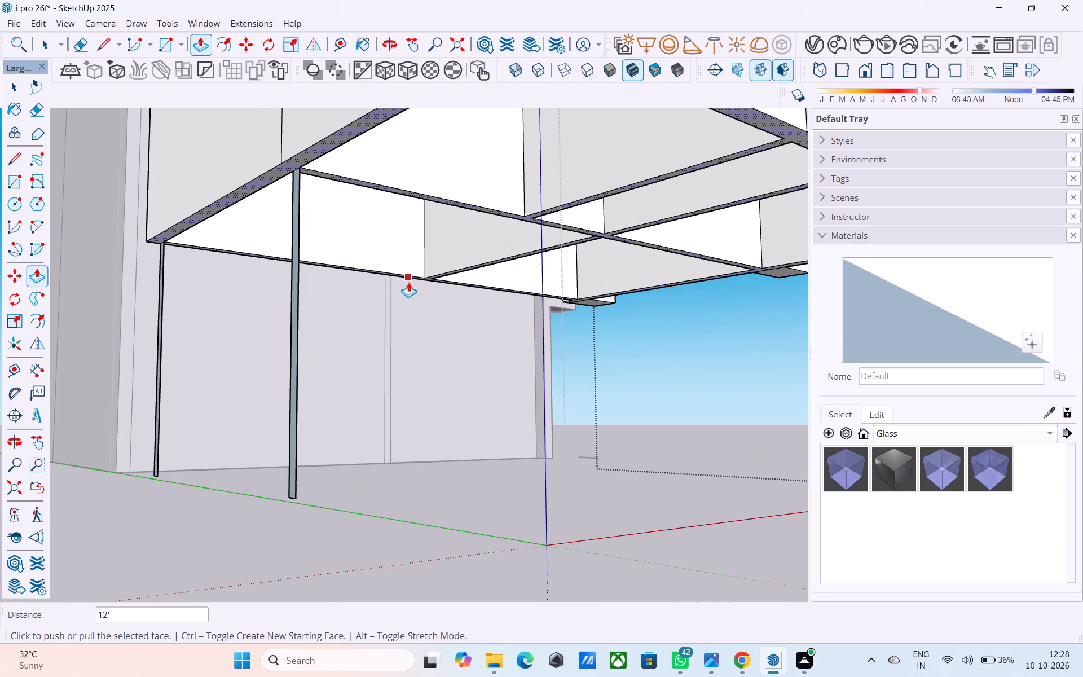
scroll(408, 282, down, 2)
middle_drag(408, 282, 393, 283)
scroll(397, 283, down, 3)
middle_drag(419, 288, 404, 314)
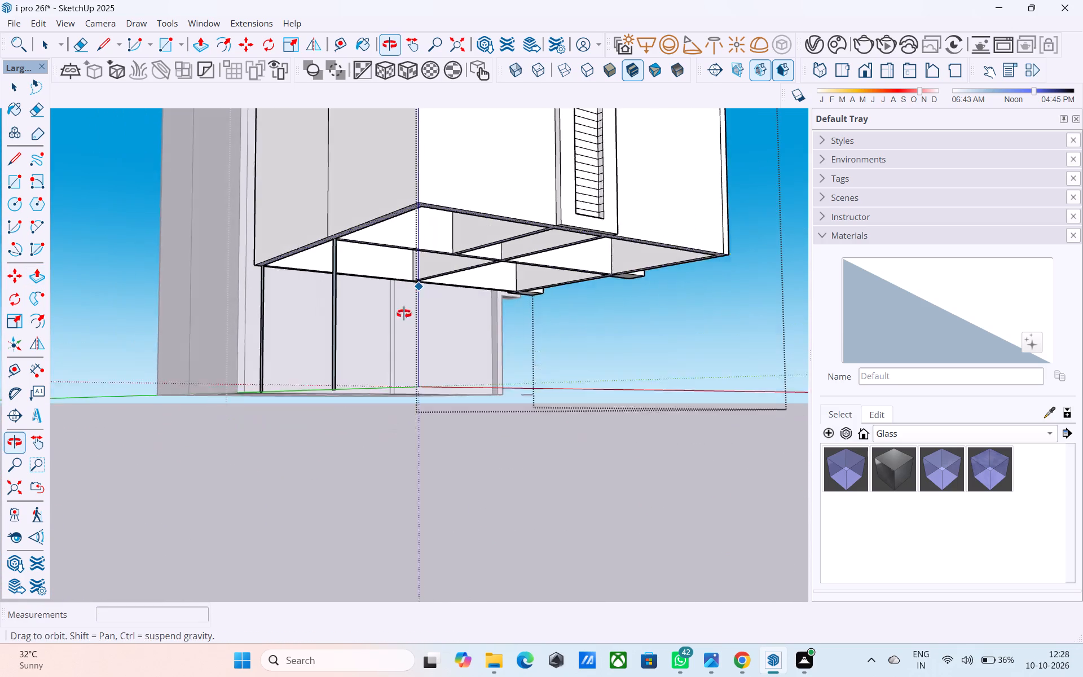
middle_drag(404, 314, 338, 395)
middle_drag(554, 357, 200, 348)
scroll(641, 337, down, 4)
middle_drag(661, 345, 694, 338)
middle_drag(428, 326, 526, 337)
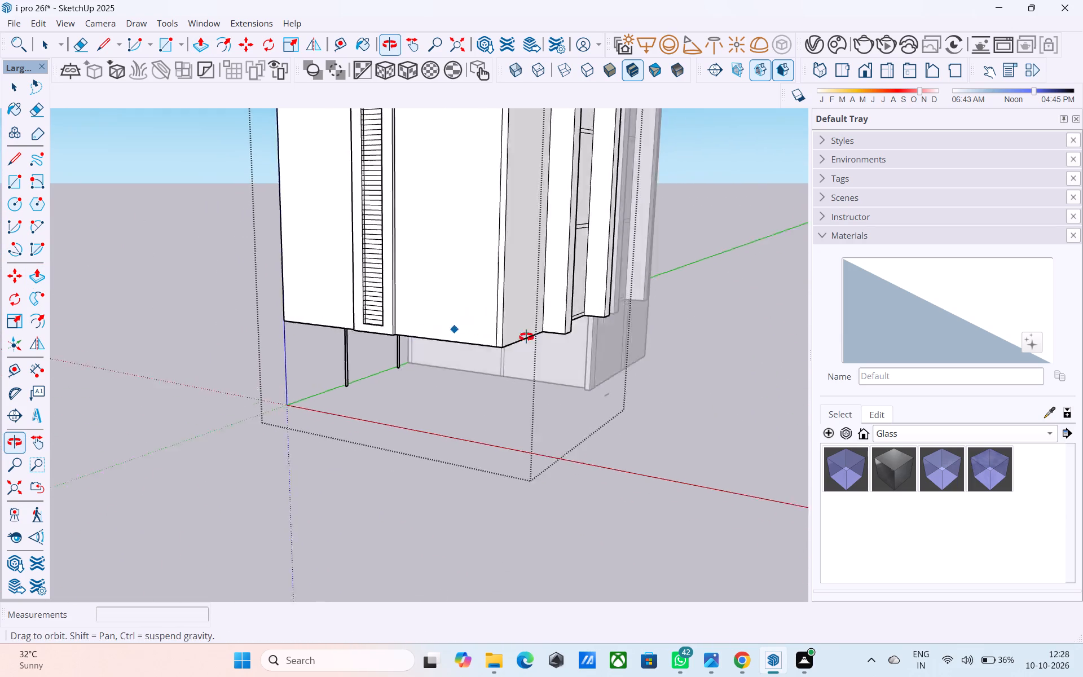
middle_drag(526, 337, 706, 347)
scroll(611, 381, down, 2)
middle_drag(611, 382, 302, 442)
middle_drag(556, 314, 436, 488)
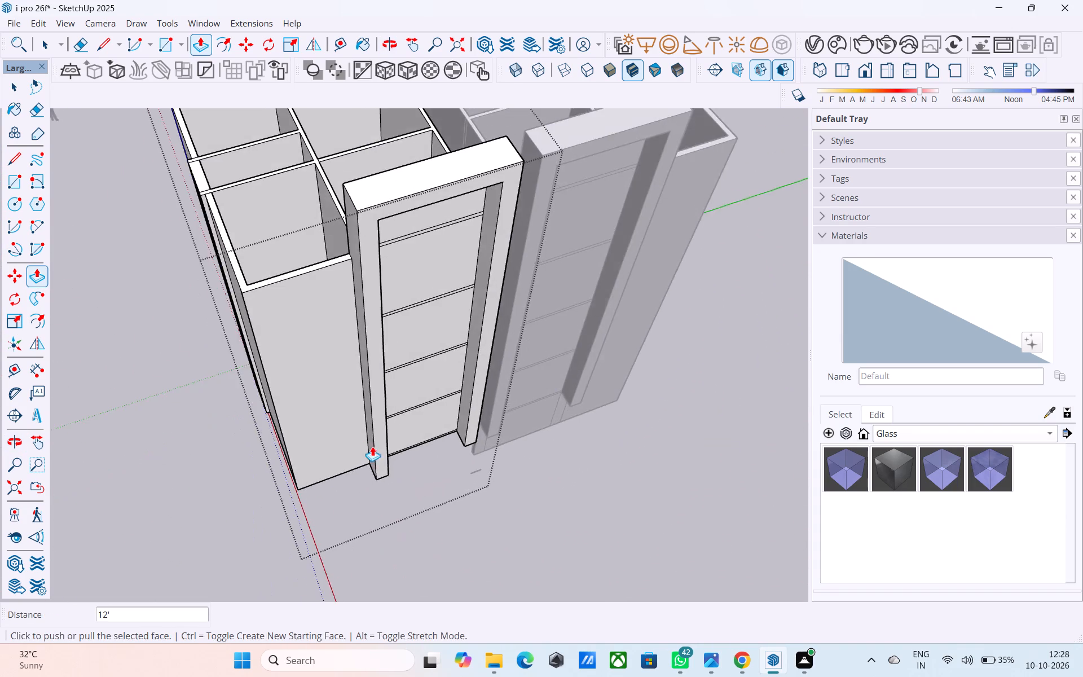
scroll(308, 430, down, 5)
middle_drag(341, 452, 311, 257)
scroll(735, 397, down, 3)
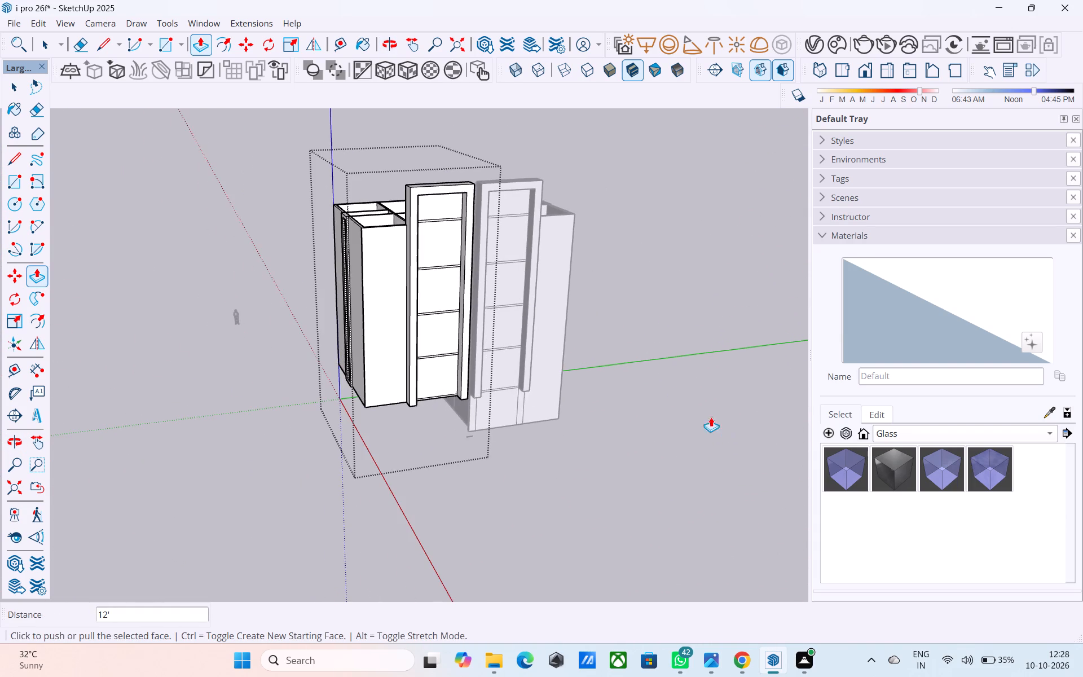
scroll(417, 166, up, 7)
middle_drag(451, 311, 447, 257)
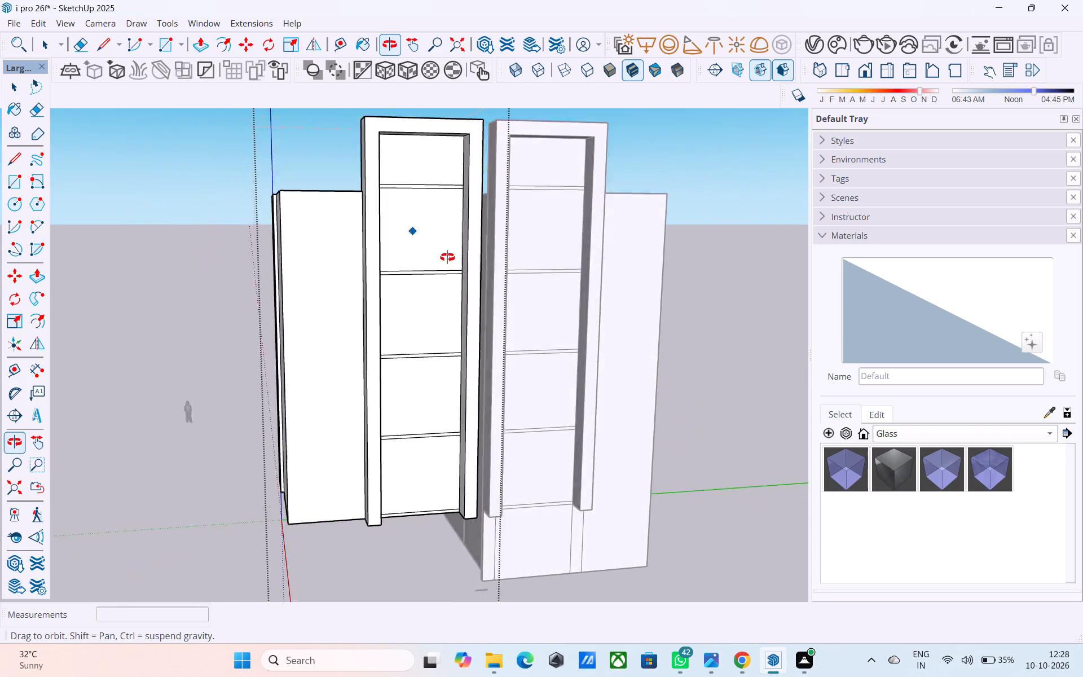
middle_drag(447, 257, 532, 271)
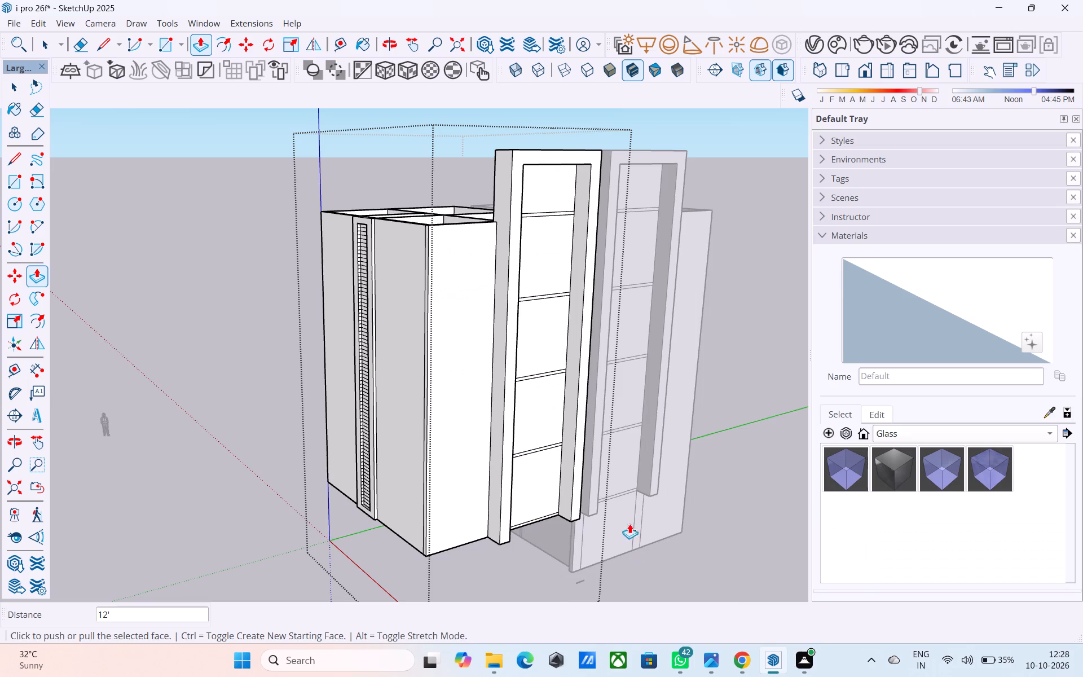
middle_drag(600, 483, 536, 394)
key(space)
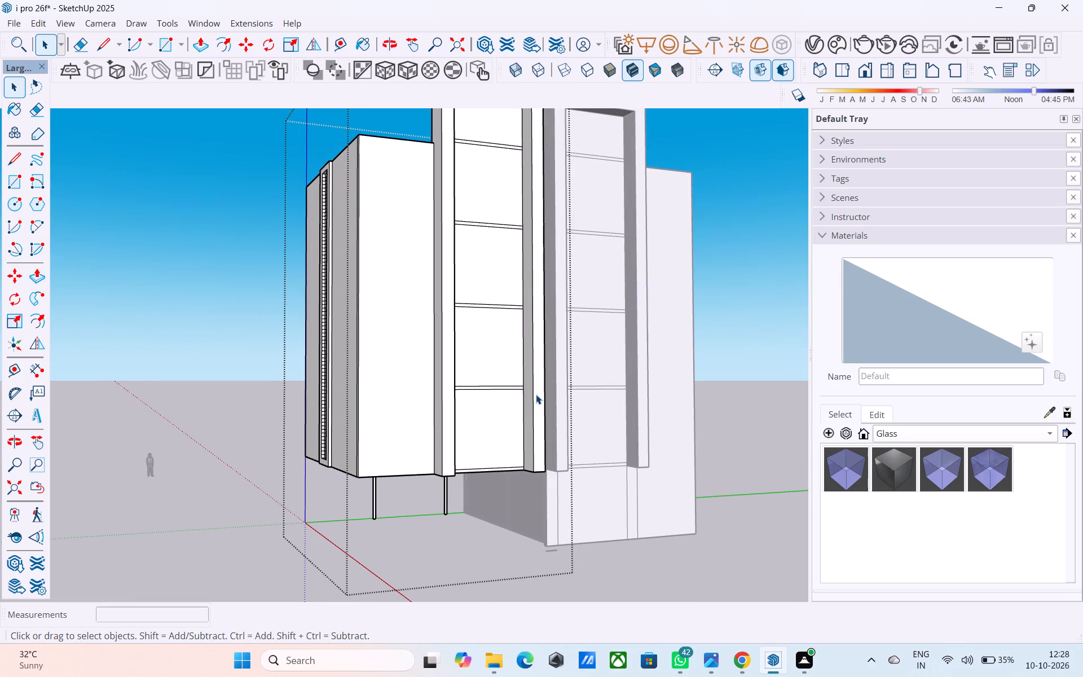
scroll(389, 392, down, 2)
click(250, 383)
Open the right-hand building's group and delete the five underside faces between its walls, leaving only the wall bottoms.
middle_drag(680, 451, 446, 423)
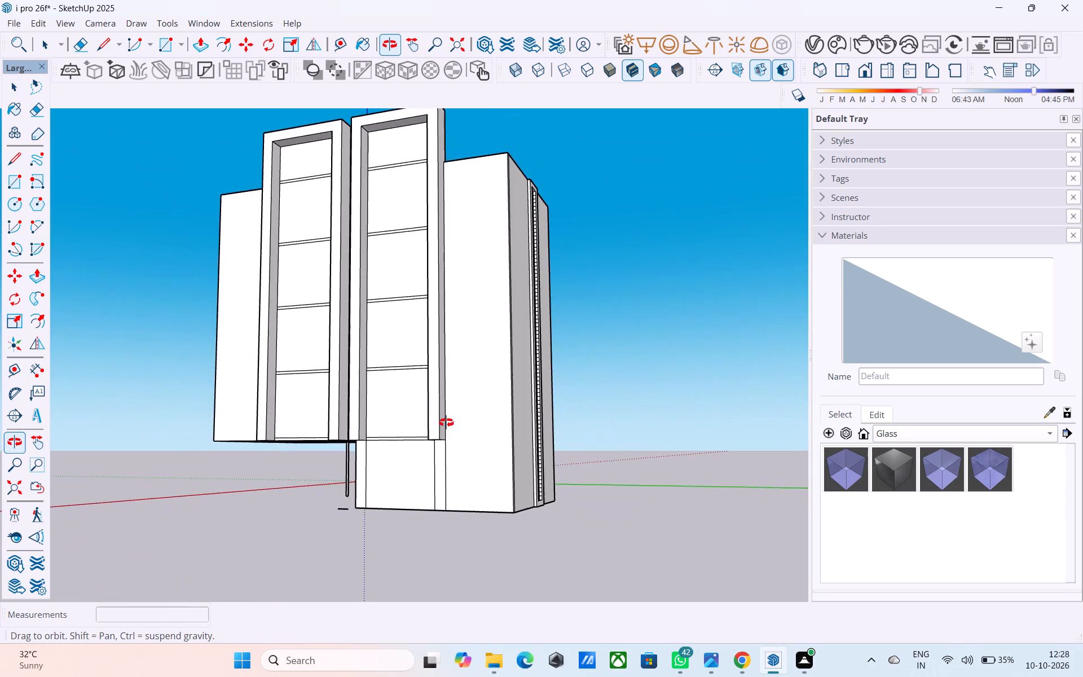
middle_drag(446, 423, 406, 245)
scroll(394, 368, up, 4)
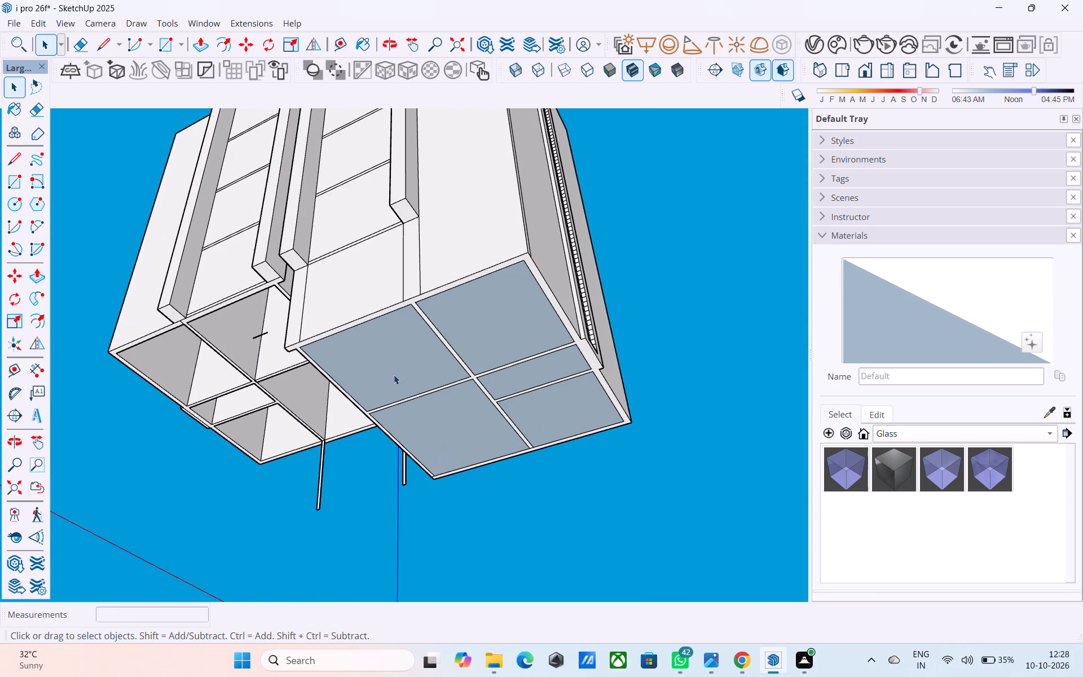
double_click(393, 374)
click(390, 362)
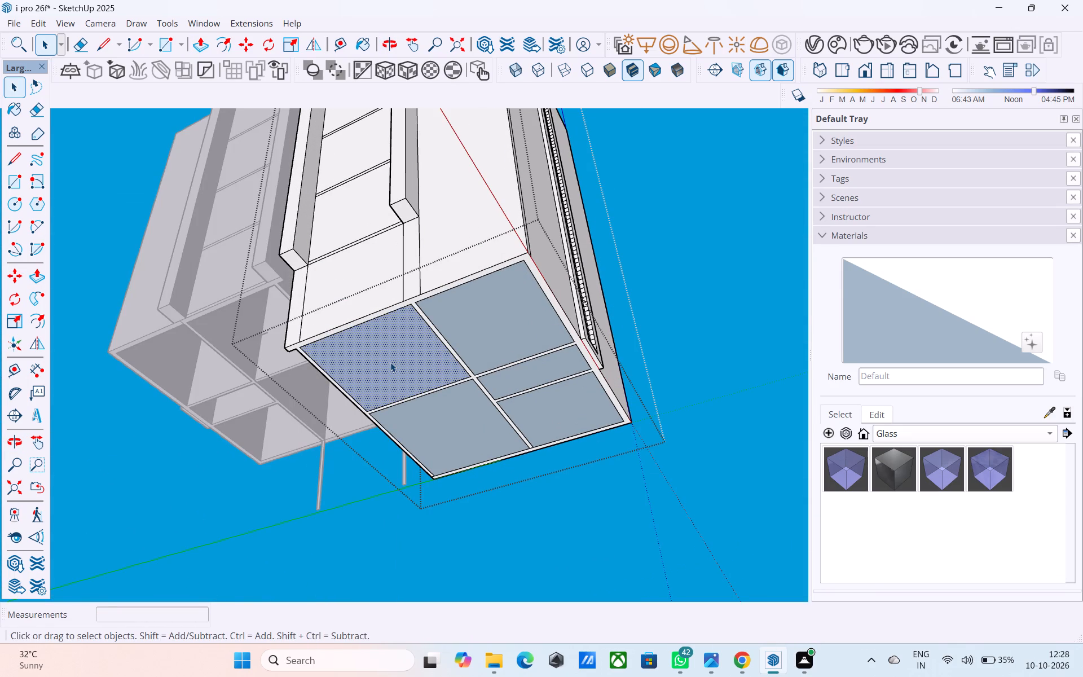
key(Delete)
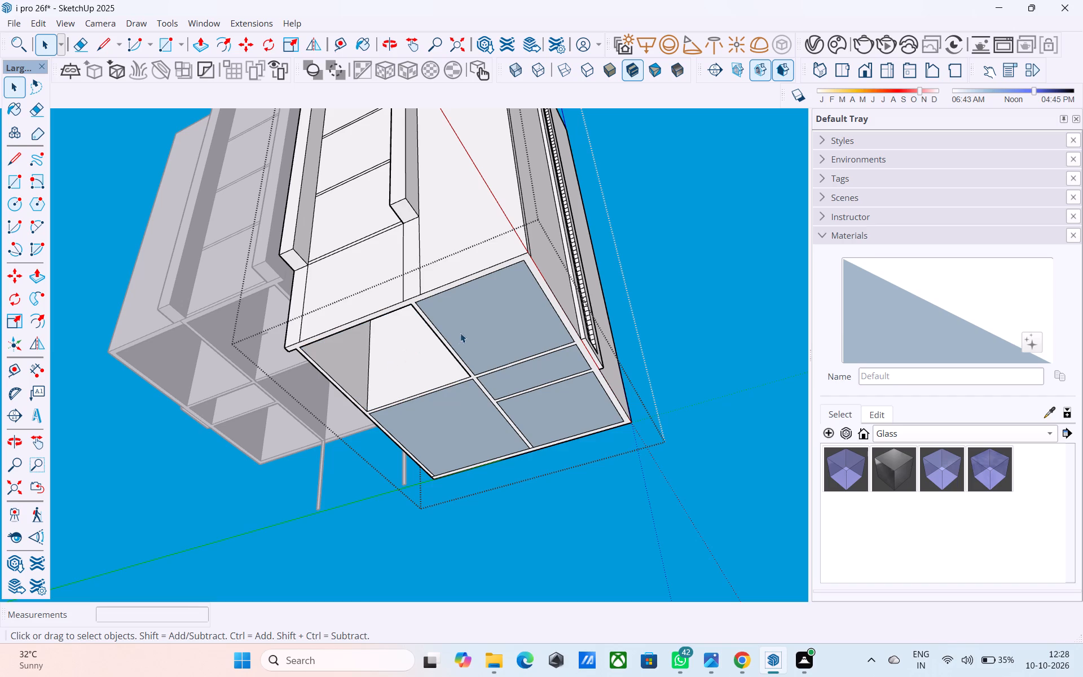
click(474, 329)
key(Delete)
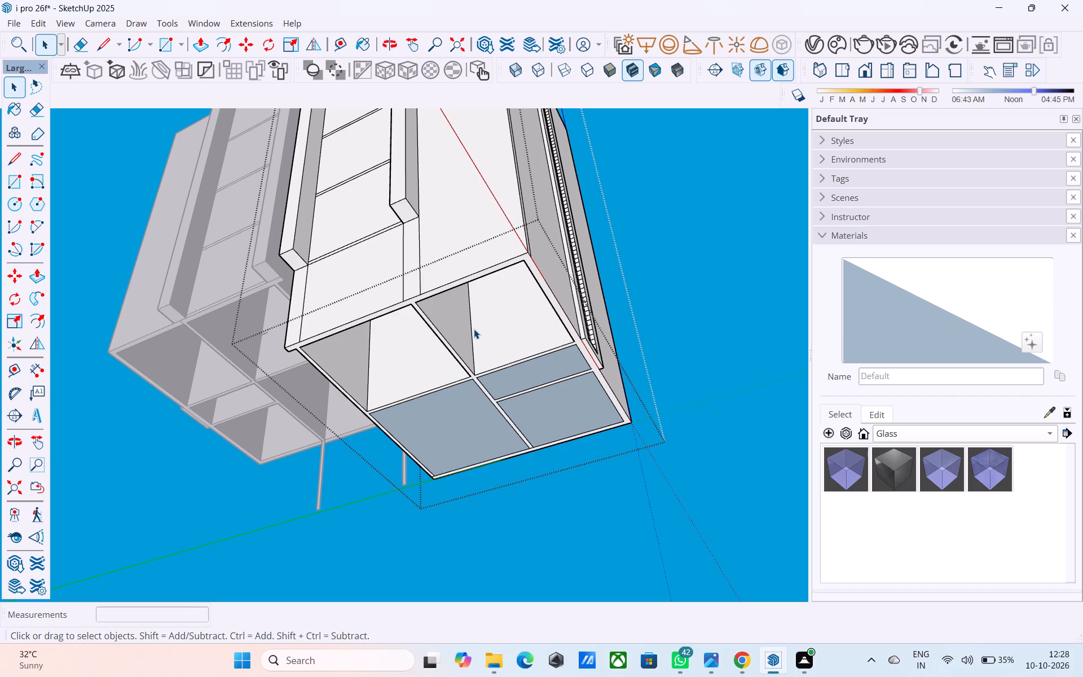
click(476, 412)
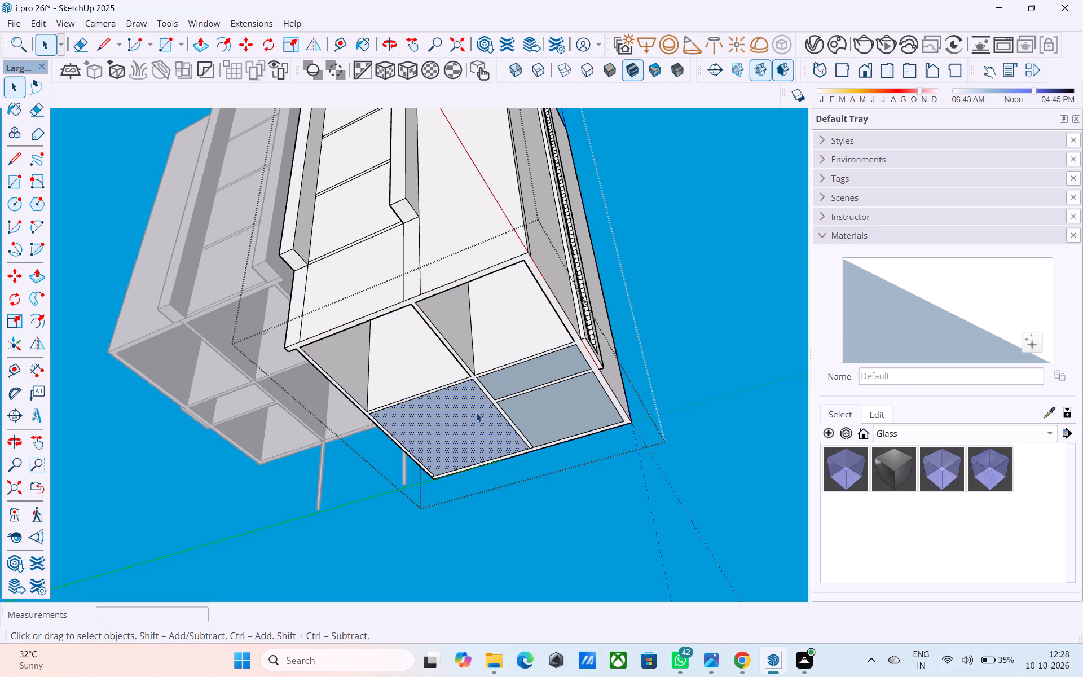
key(Delete)
click(578, 408)
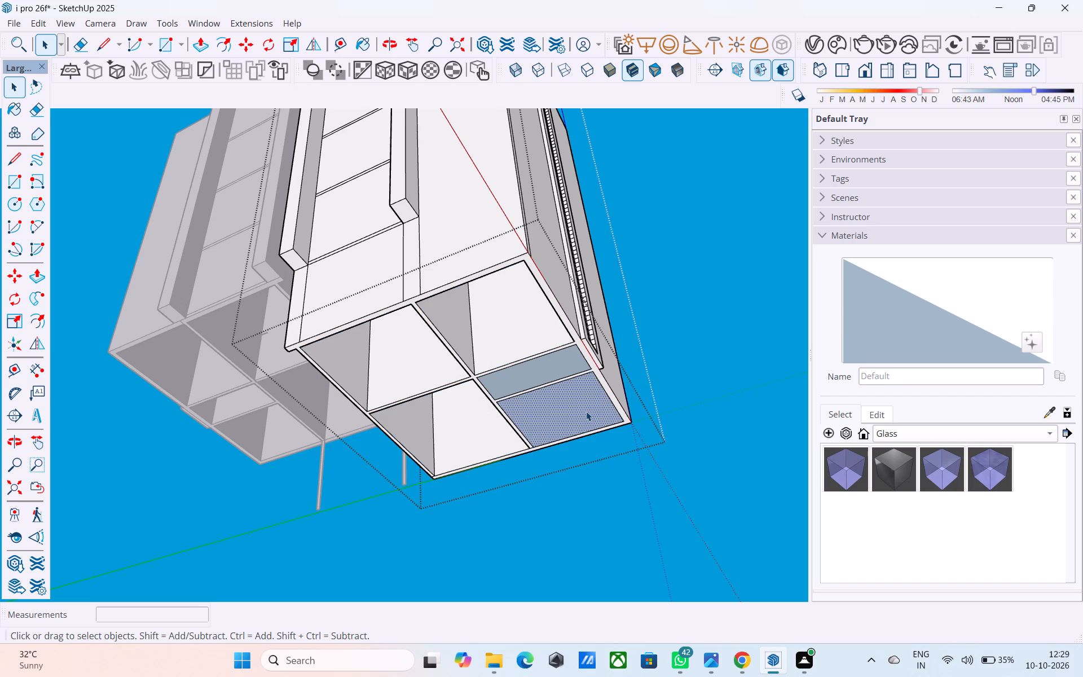
key(Delete)
scroll(536, 389, up, 5)
click(528, 359)
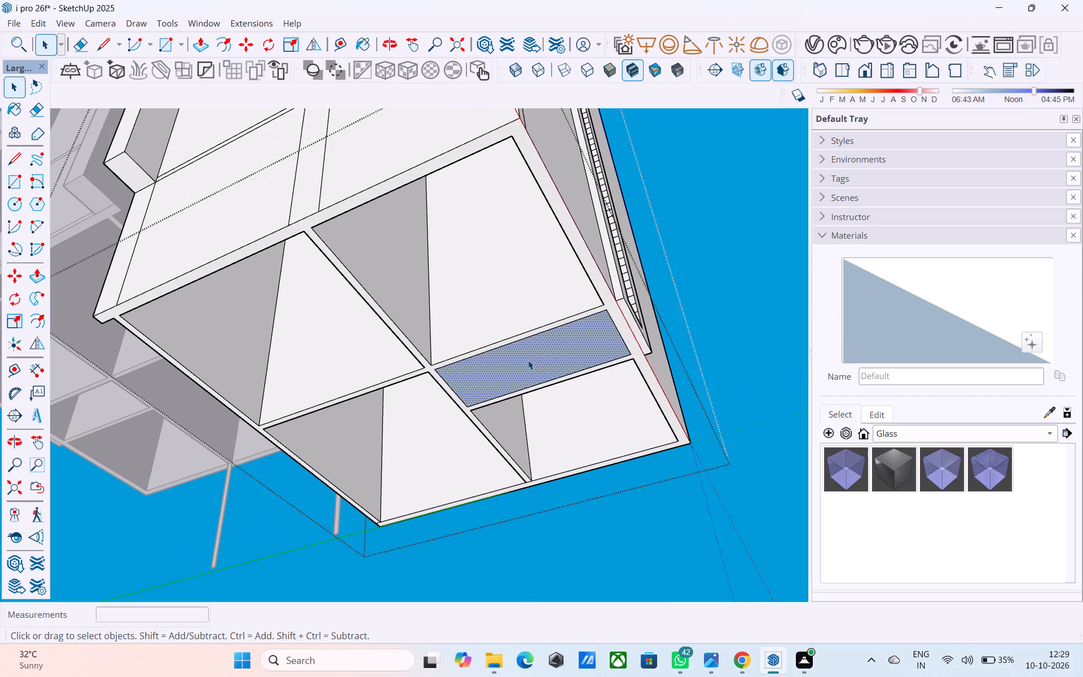
key(Delete)
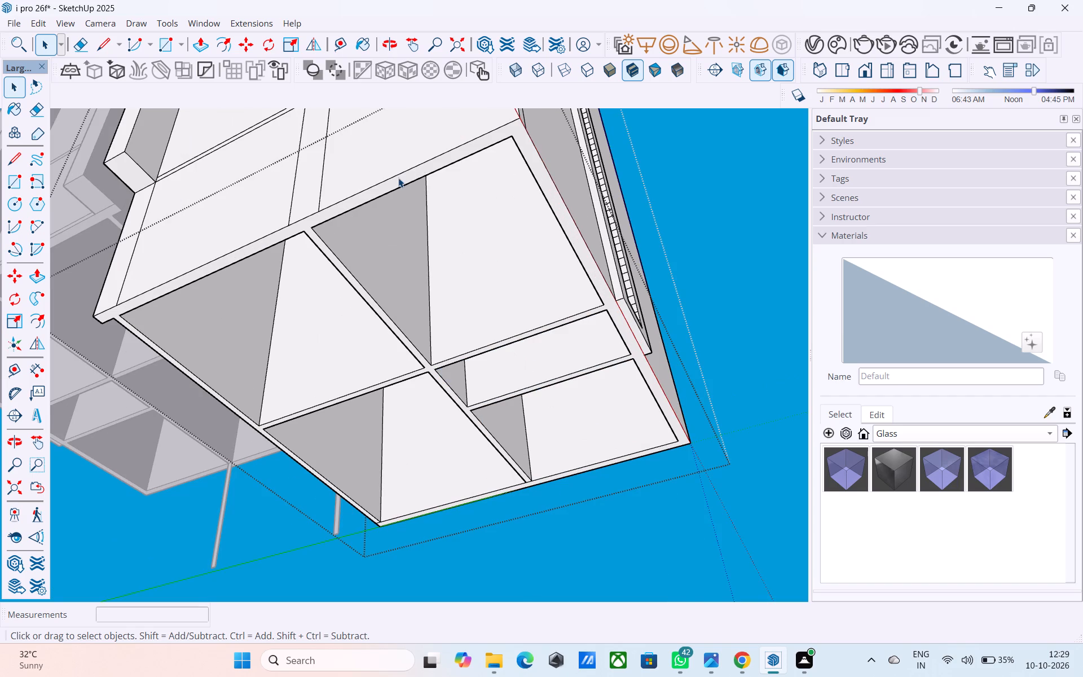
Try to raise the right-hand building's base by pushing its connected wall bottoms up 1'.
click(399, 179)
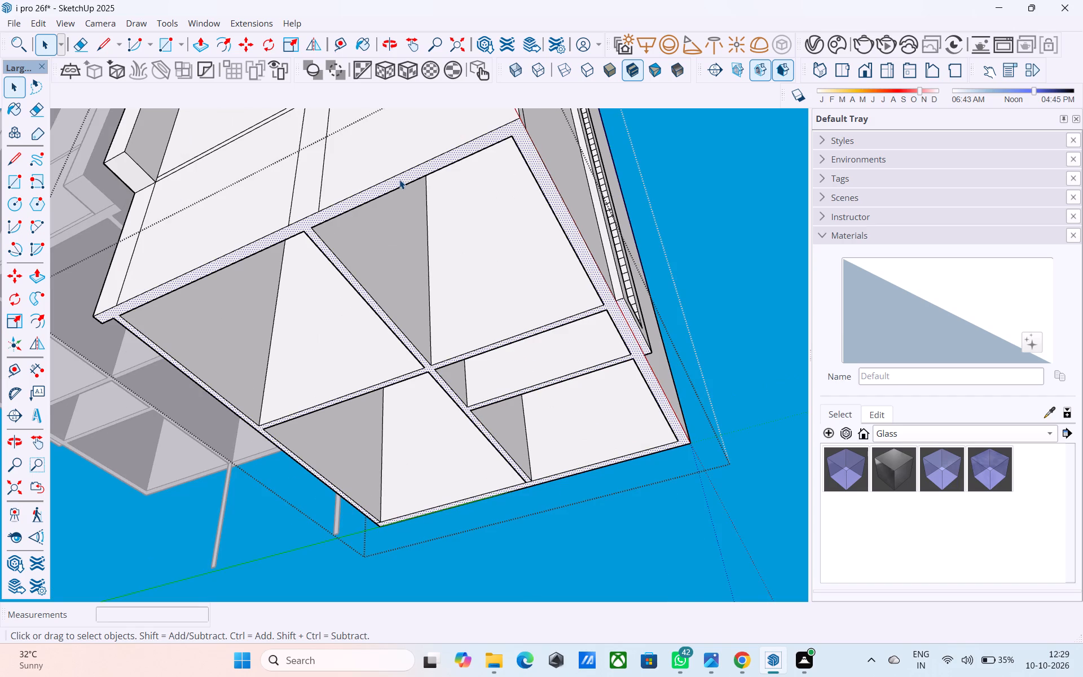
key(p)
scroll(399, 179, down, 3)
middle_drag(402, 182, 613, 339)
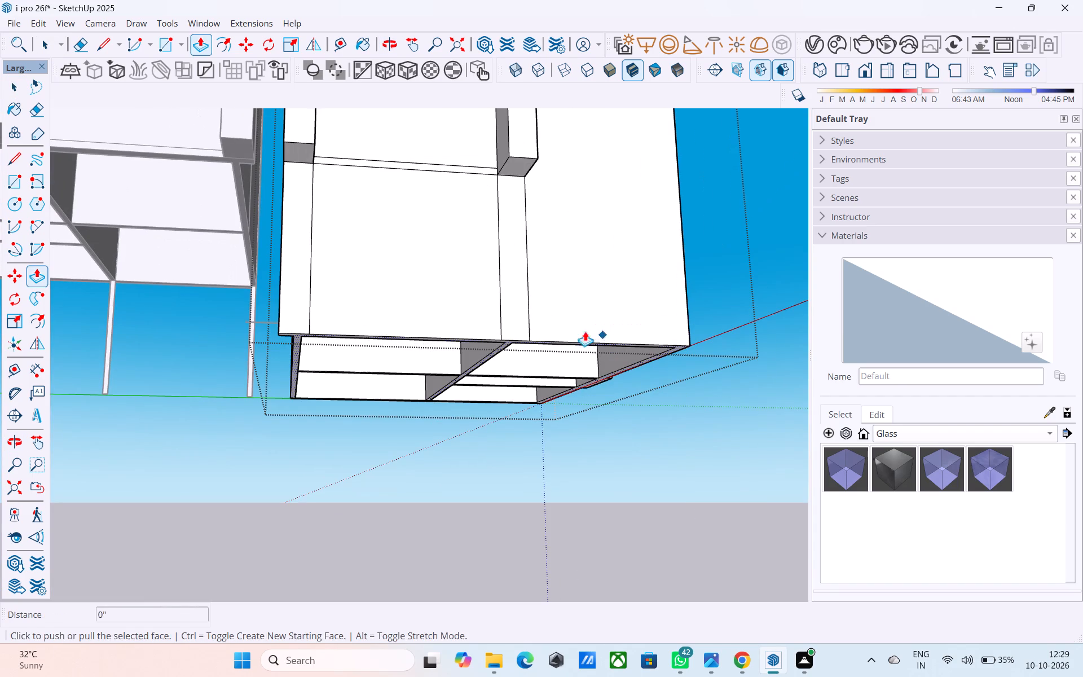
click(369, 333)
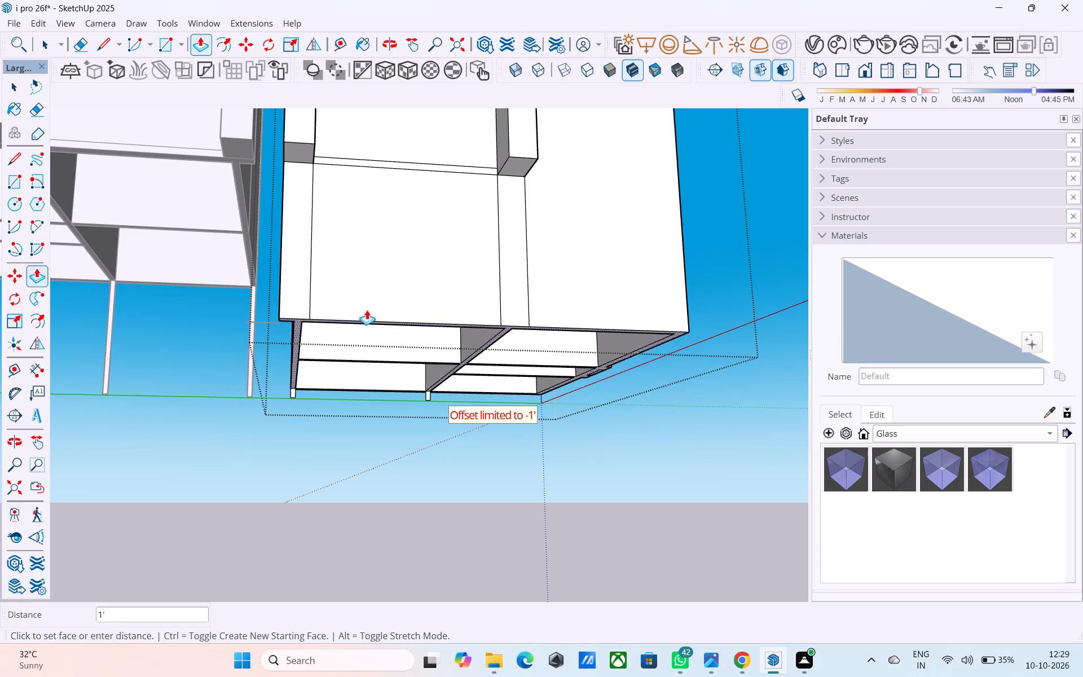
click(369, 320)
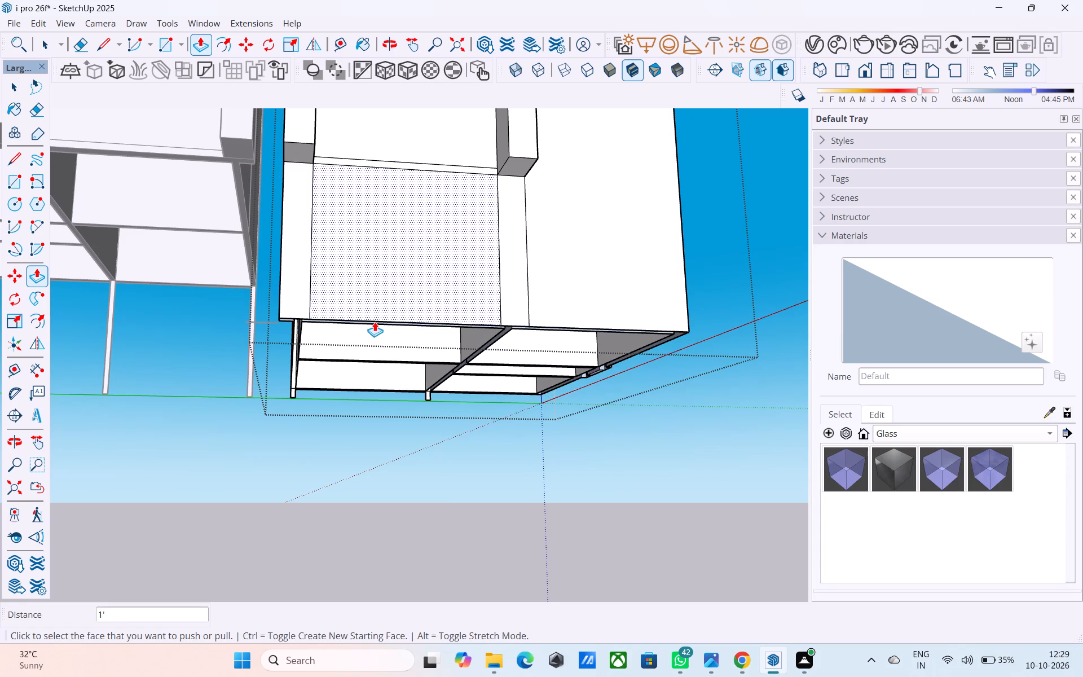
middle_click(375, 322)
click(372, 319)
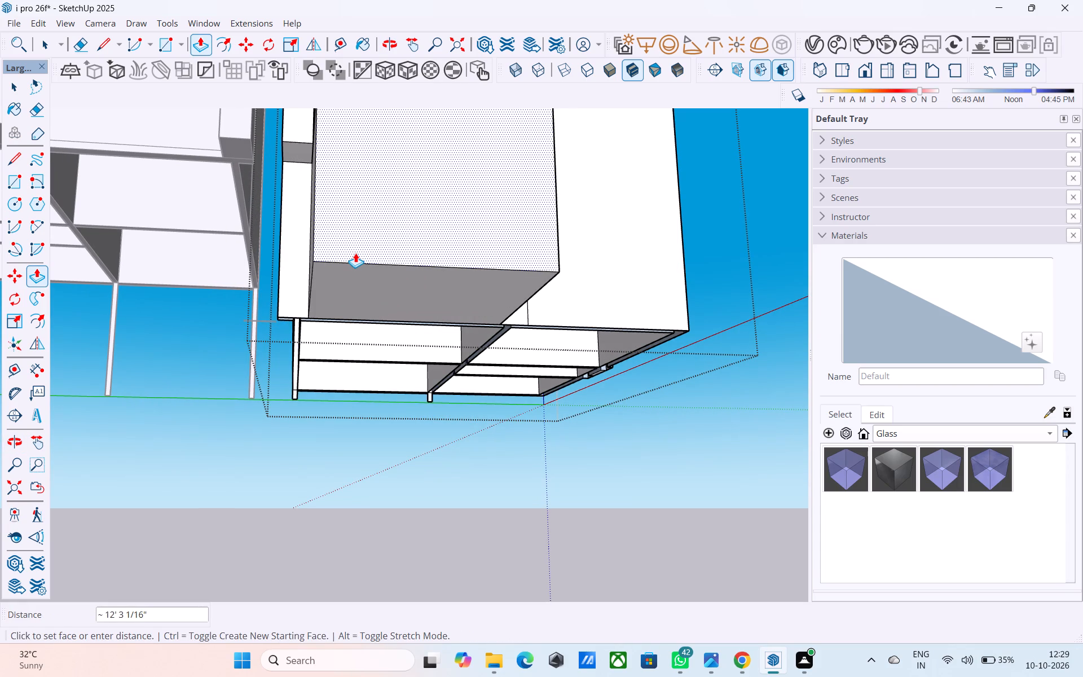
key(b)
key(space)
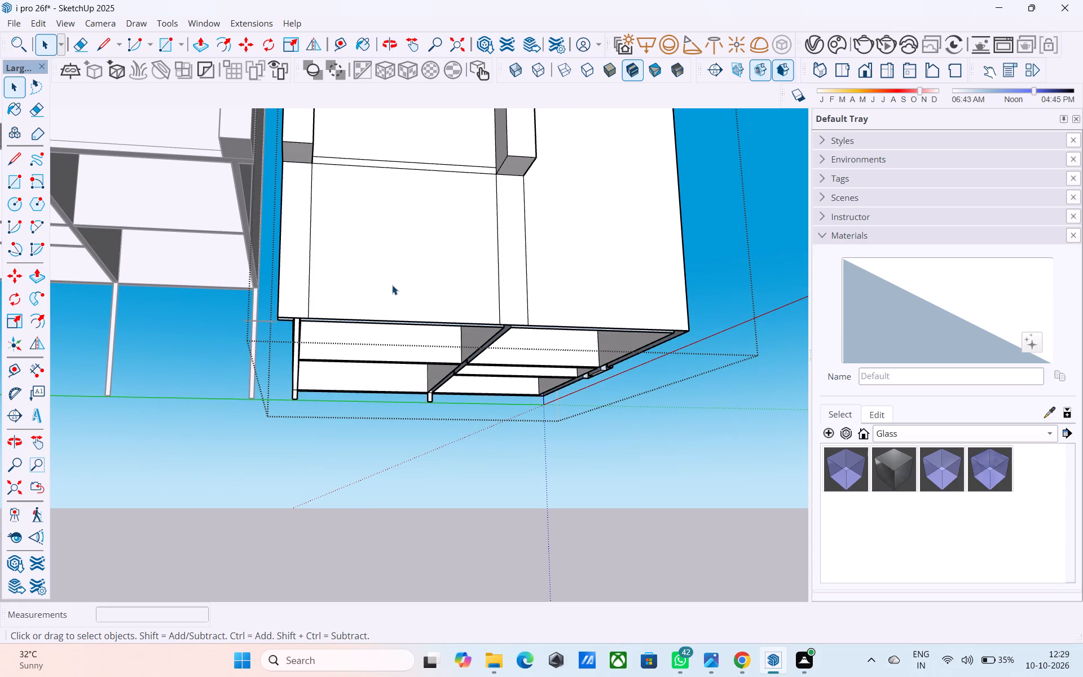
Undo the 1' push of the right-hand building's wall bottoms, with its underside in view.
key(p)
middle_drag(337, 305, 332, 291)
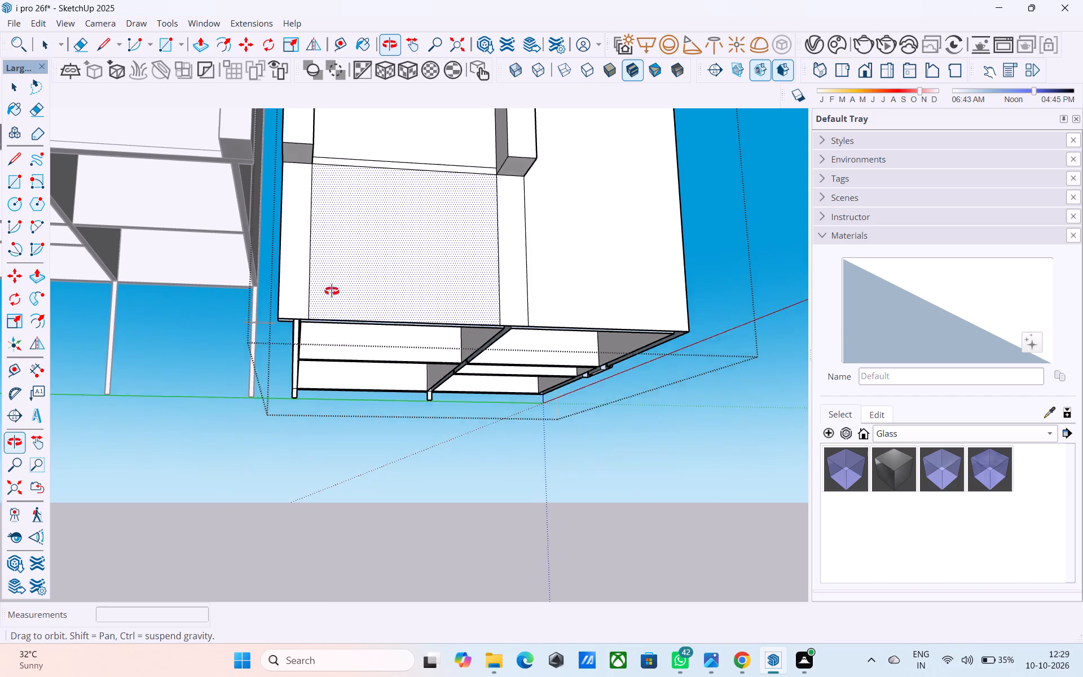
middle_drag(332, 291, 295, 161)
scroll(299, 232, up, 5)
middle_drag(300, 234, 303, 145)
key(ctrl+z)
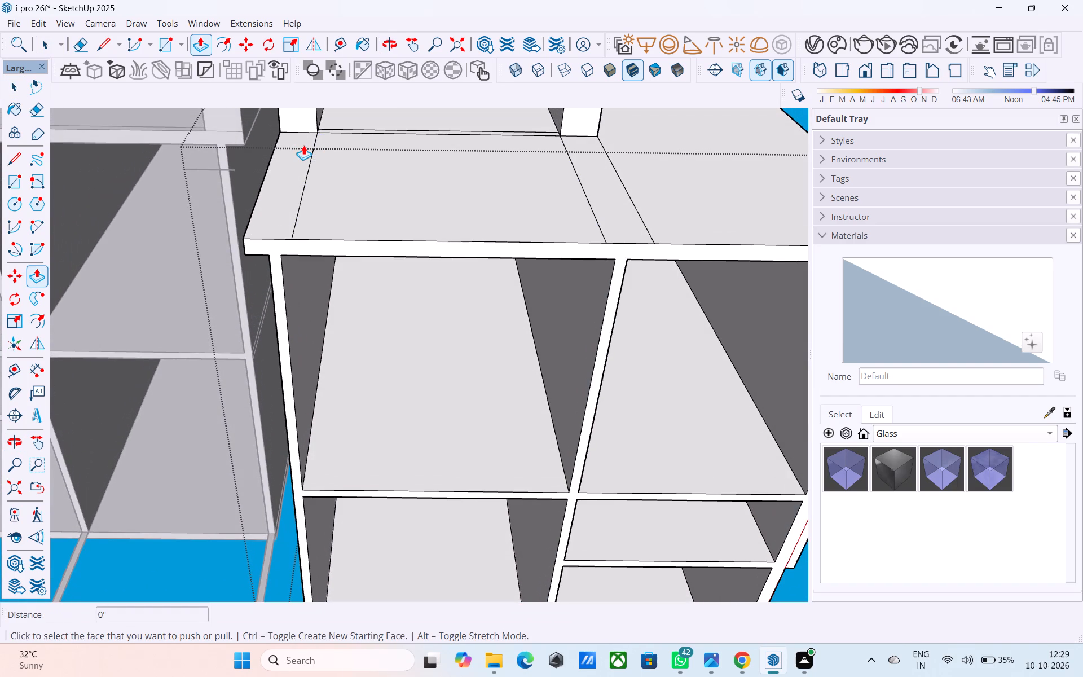
Erase the two short edges crossing the wall bottoms along the right-hand building's rear wall, at the middle partition and the outer corner.
scroll(306, 148, down, 5)
scroll(421, 395, down, 2)
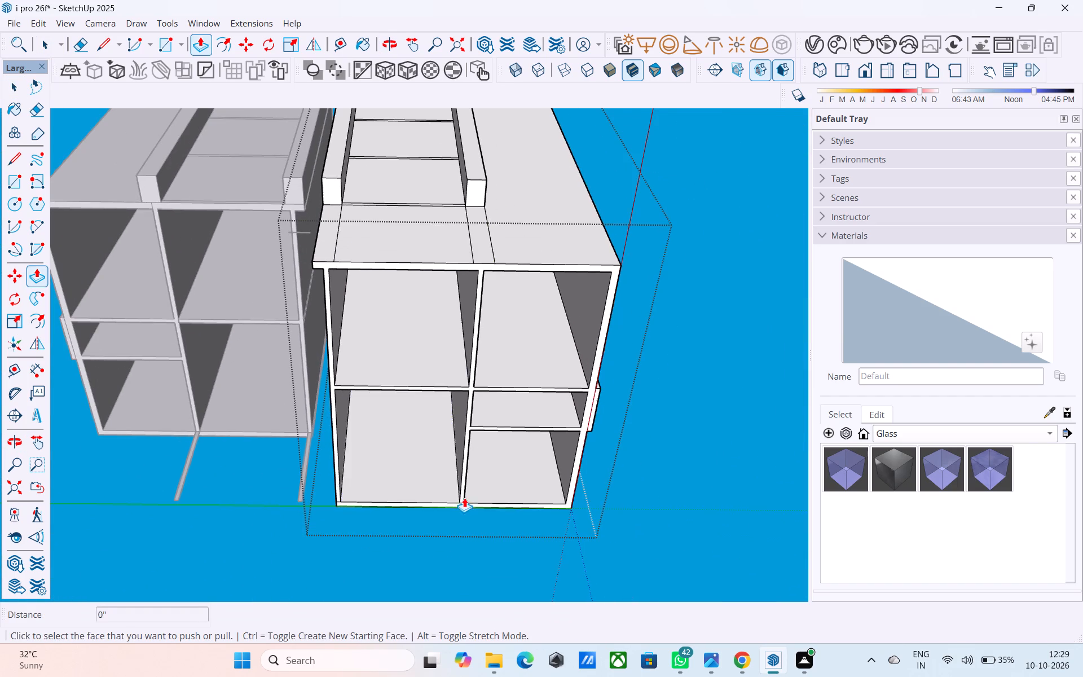
scroll(466, 498, up, 9)
key(e)
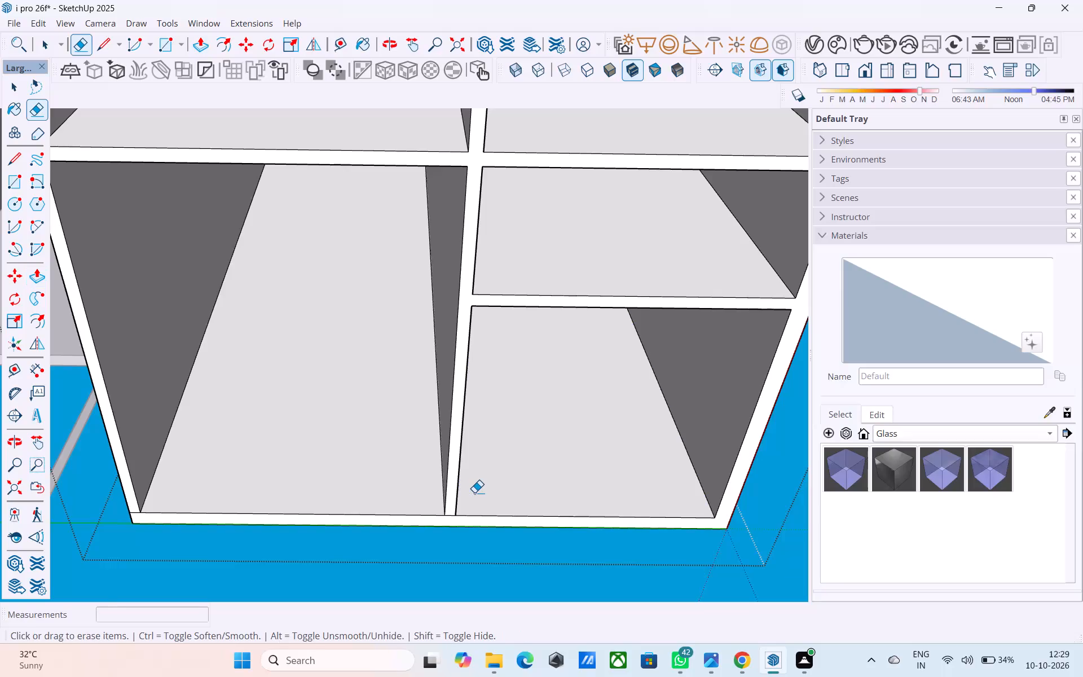
scroll(465, 503, up, 8)
click(444, 523)
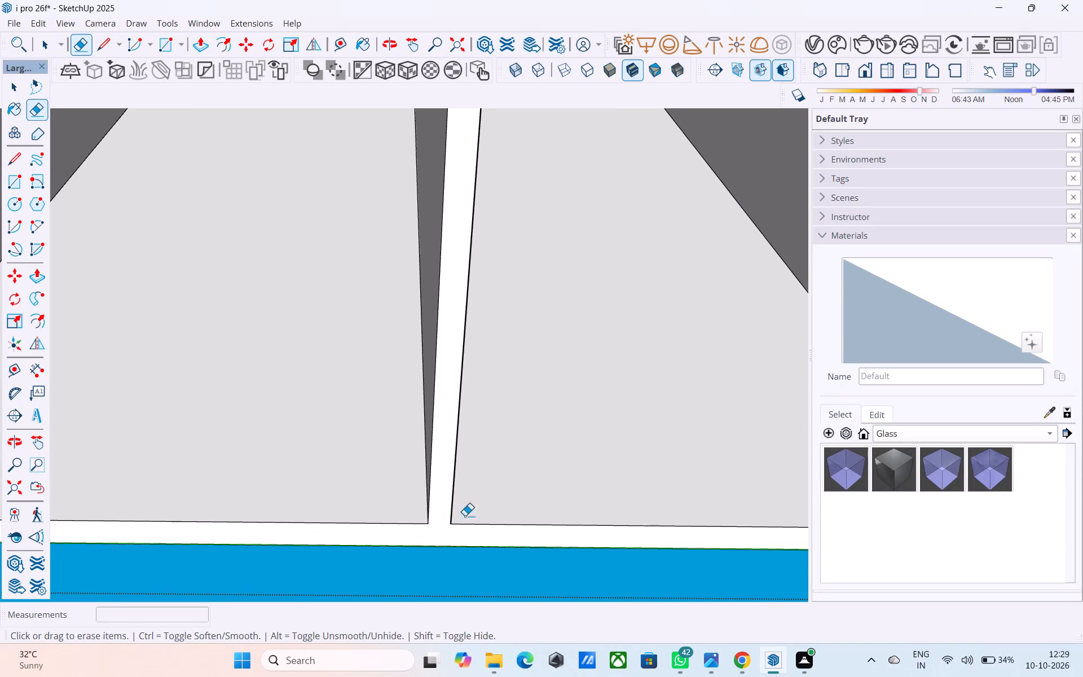
scroll(549, 450, down, 7)
scroll(145, 487, up, 2)
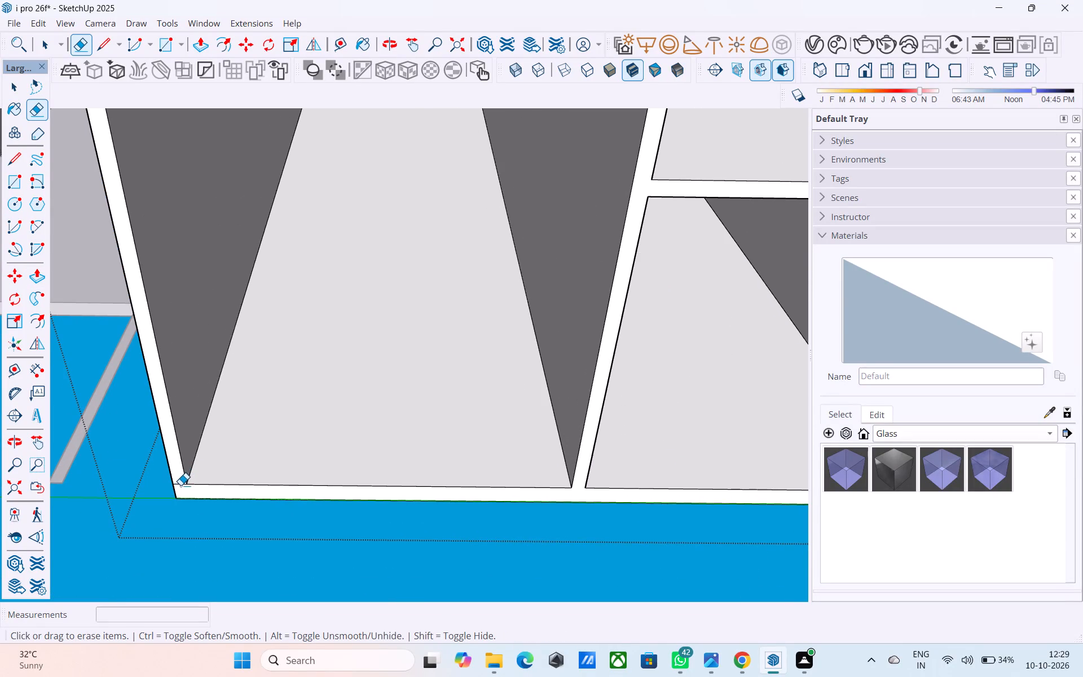
click(180, 485)
scroll(209, 480, down, 9)
scroll(255, 400, down, 4)
Push the projecting border around the right-hand building's louvred strip back flush with the side wall.
middle_drag(302, 446, 245, 474)
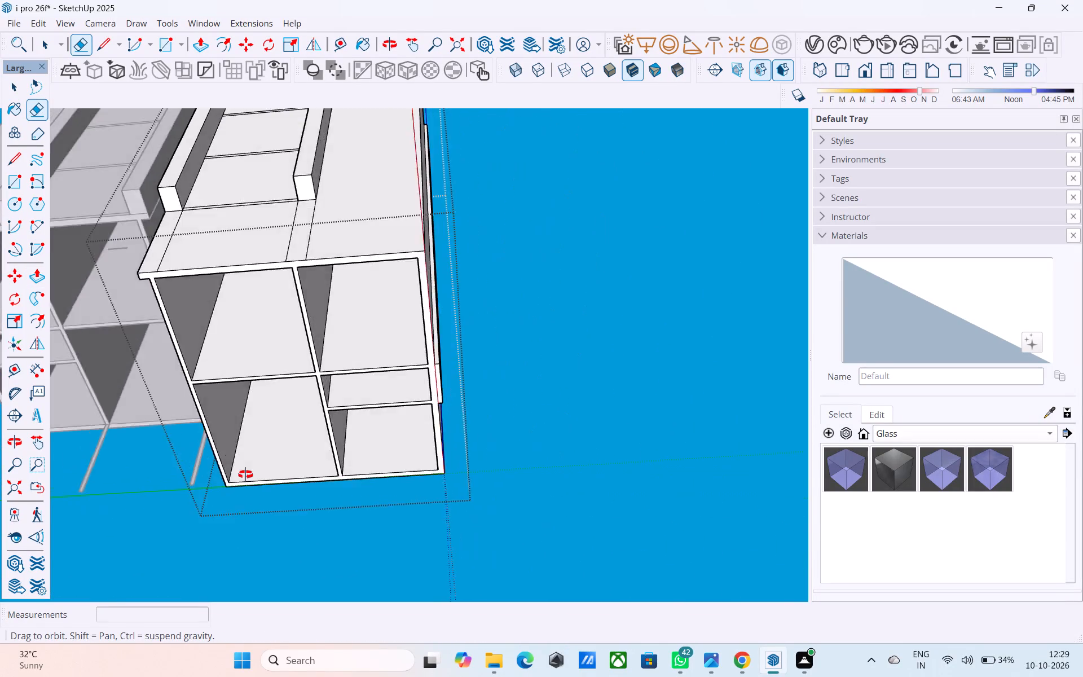
middle_drag(245, 474, 155, 566)
middle_drag(421, 421, 408, 570)
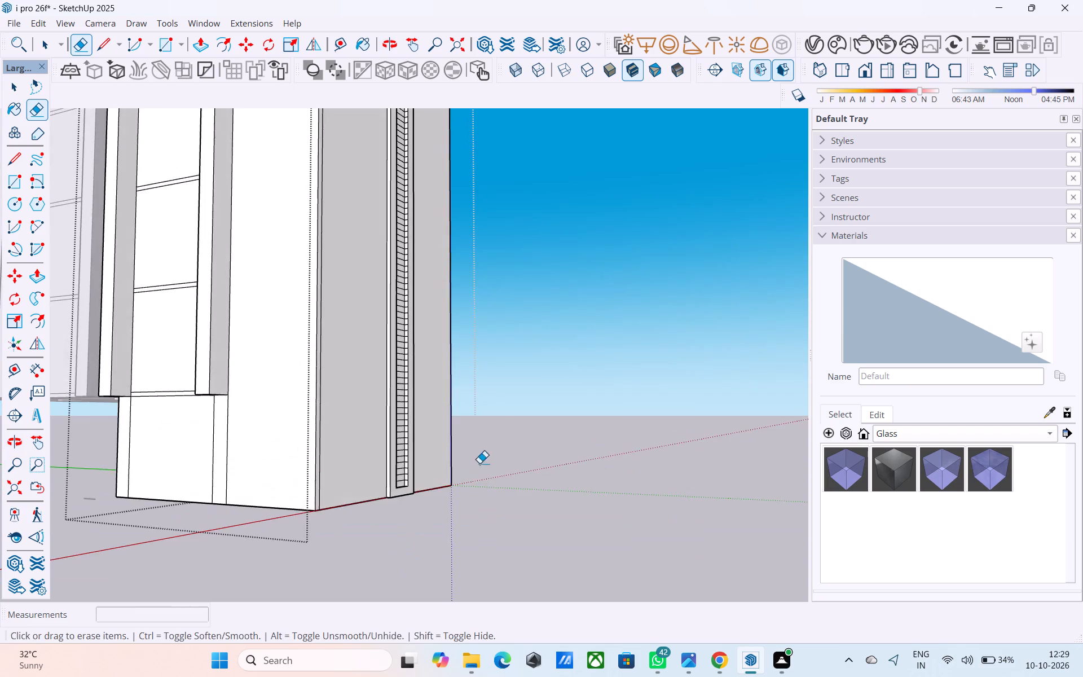
scroll(487, 462, down, 5)
middle_drag(423, 468, 495, 525)
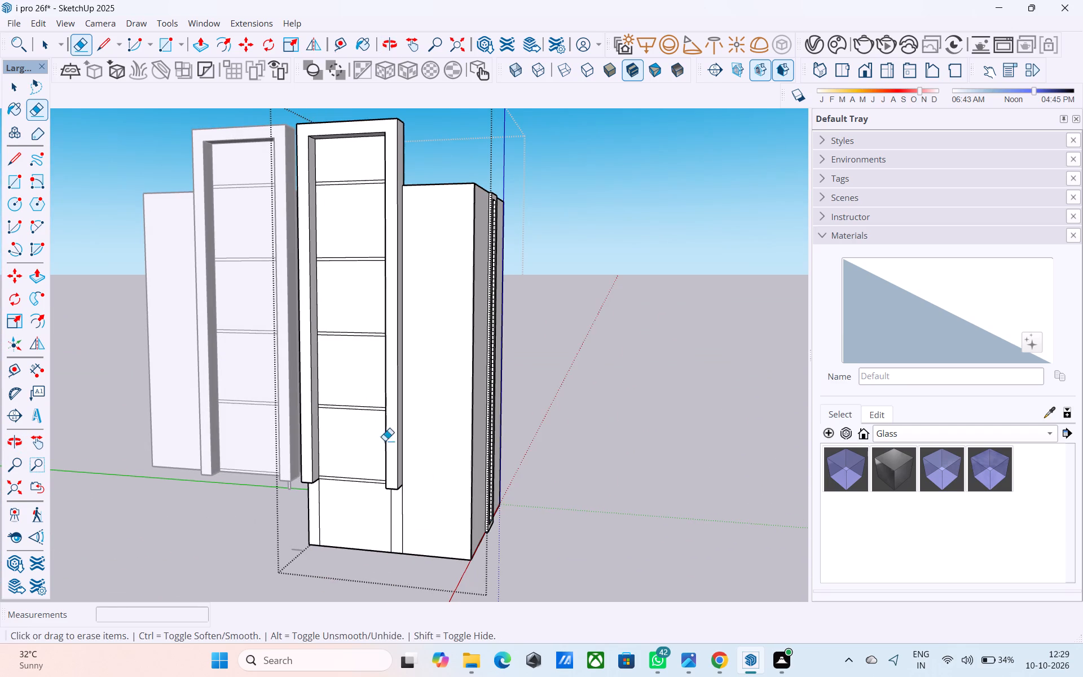
middle_drag(313, 419, 210, 429)
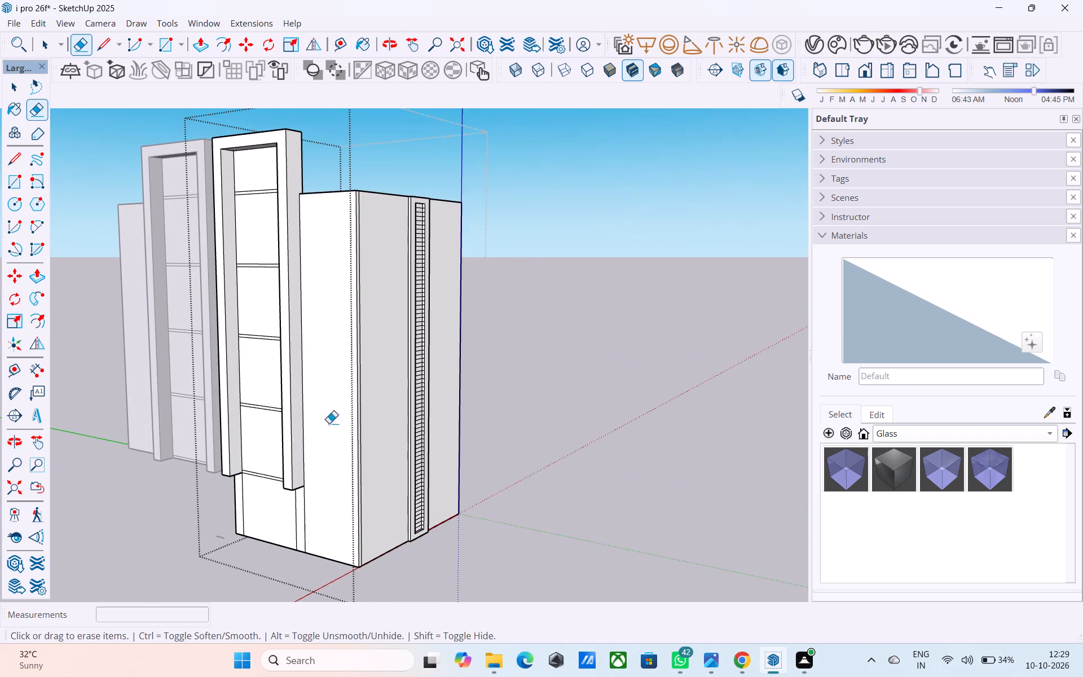
middle_drag(413, 422, 399, 424)
middle_drag(399, 424, 381, 449)
scroll(381, 449, up, 1)
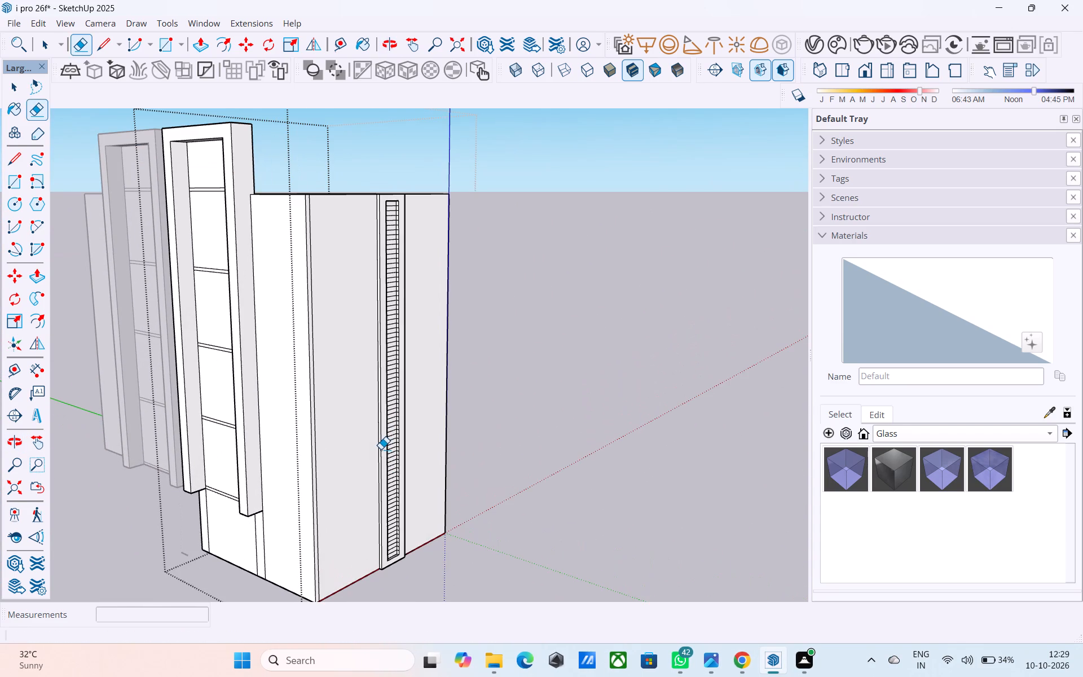
key(space)
middle_drag(459, 368, 356, 412)
scroll(356, 412, up, 6)
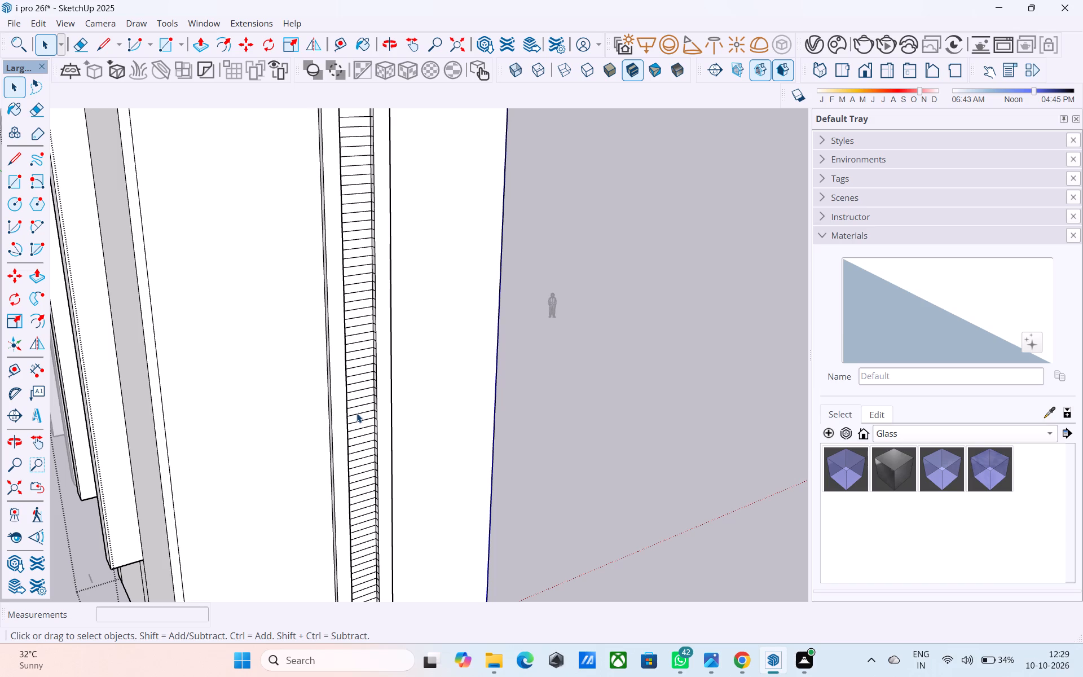
click(344, 403)
key(p)
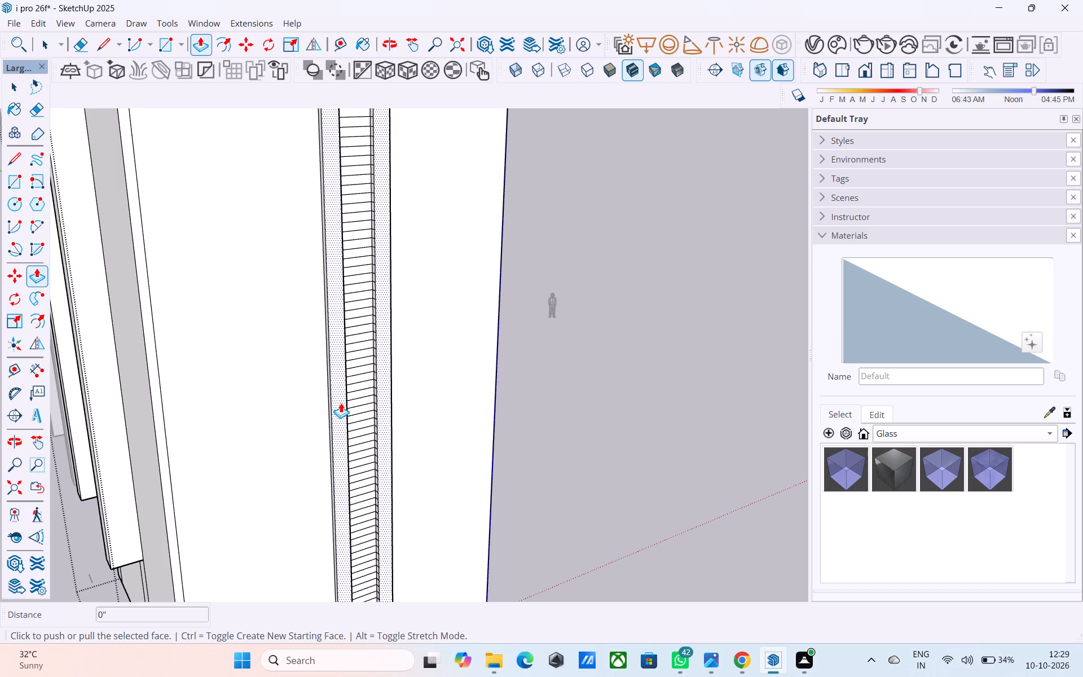
click(341, 402)
click(318, 394)
key(space)
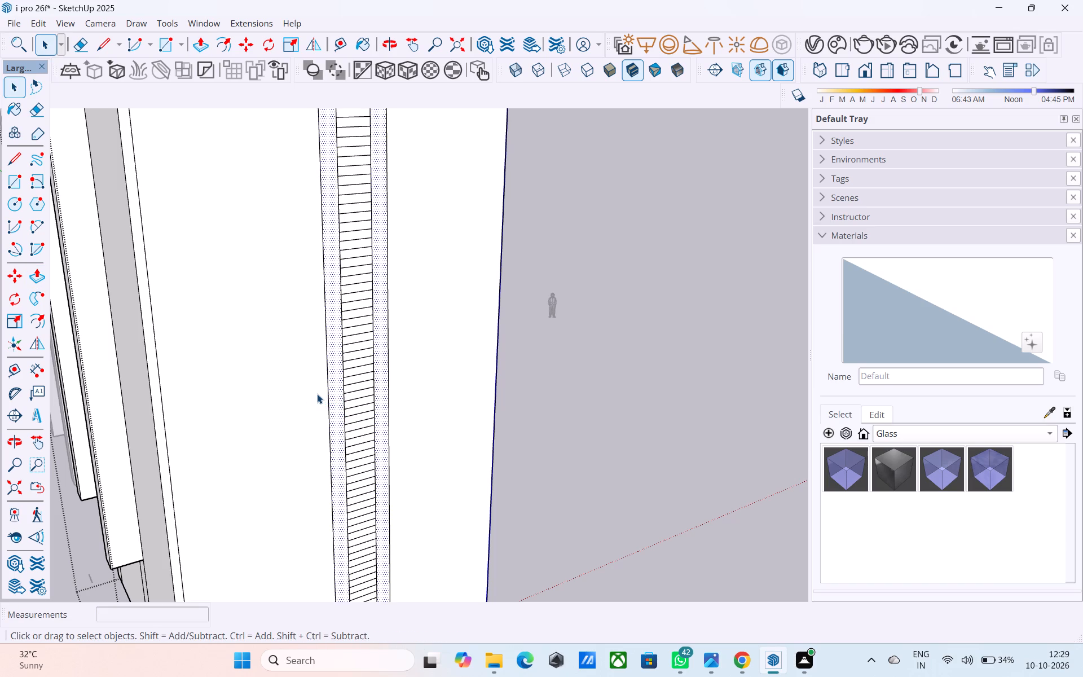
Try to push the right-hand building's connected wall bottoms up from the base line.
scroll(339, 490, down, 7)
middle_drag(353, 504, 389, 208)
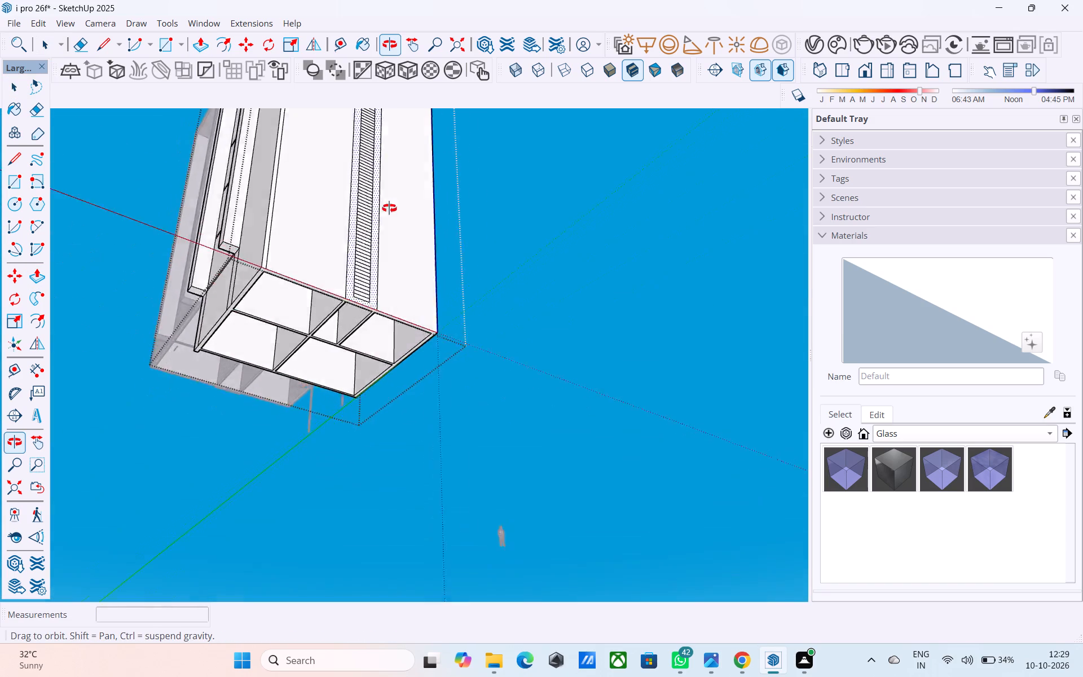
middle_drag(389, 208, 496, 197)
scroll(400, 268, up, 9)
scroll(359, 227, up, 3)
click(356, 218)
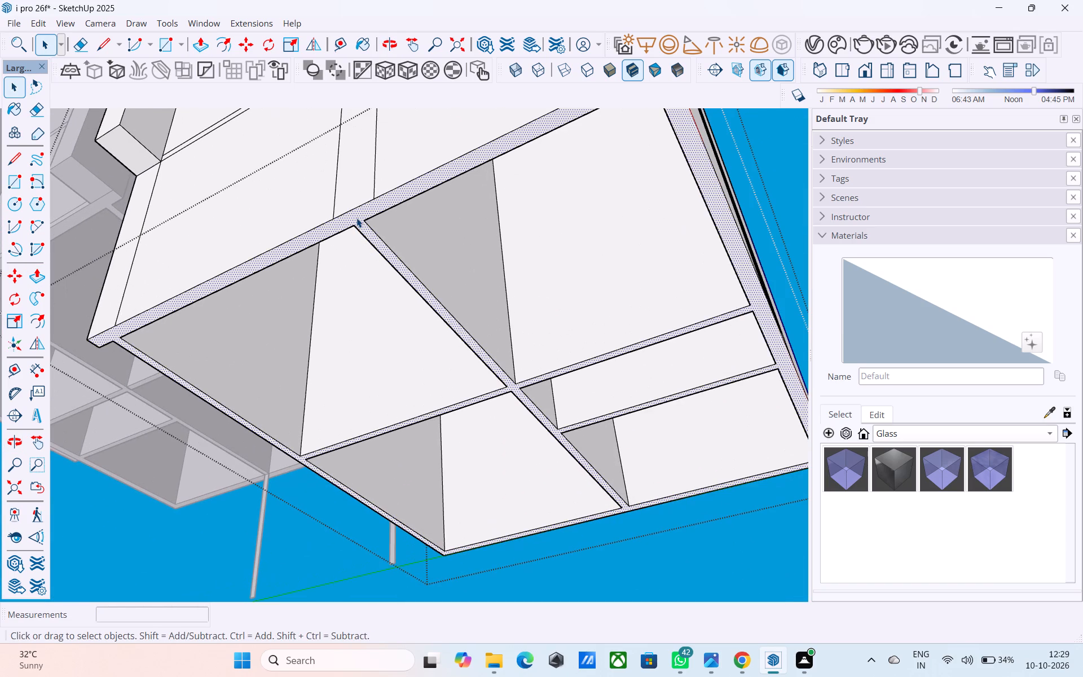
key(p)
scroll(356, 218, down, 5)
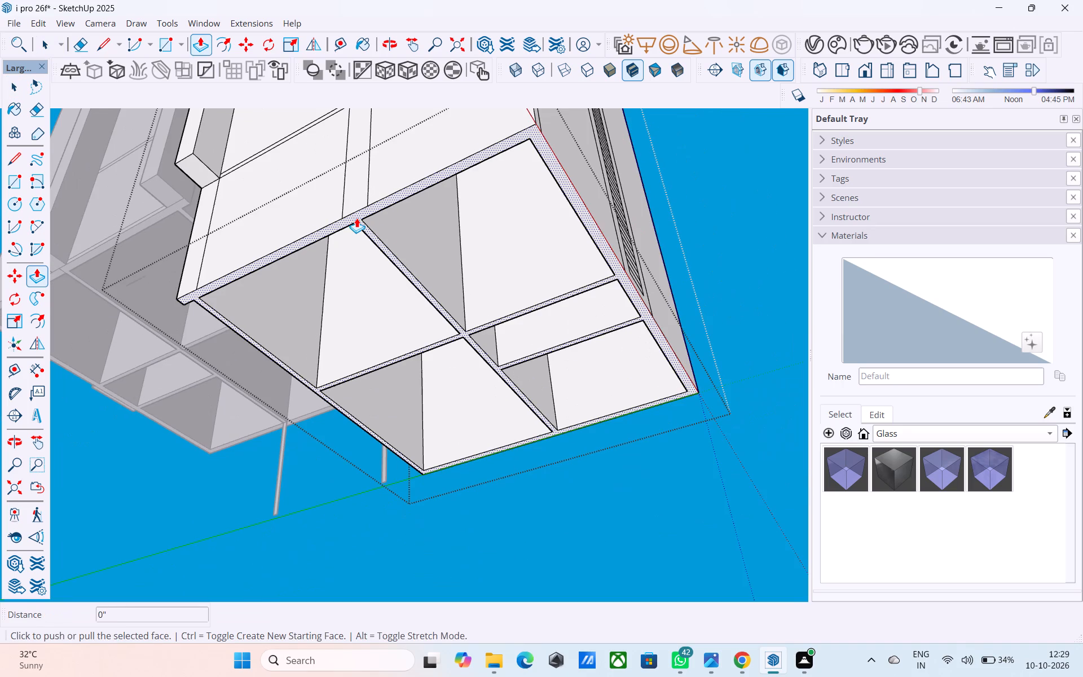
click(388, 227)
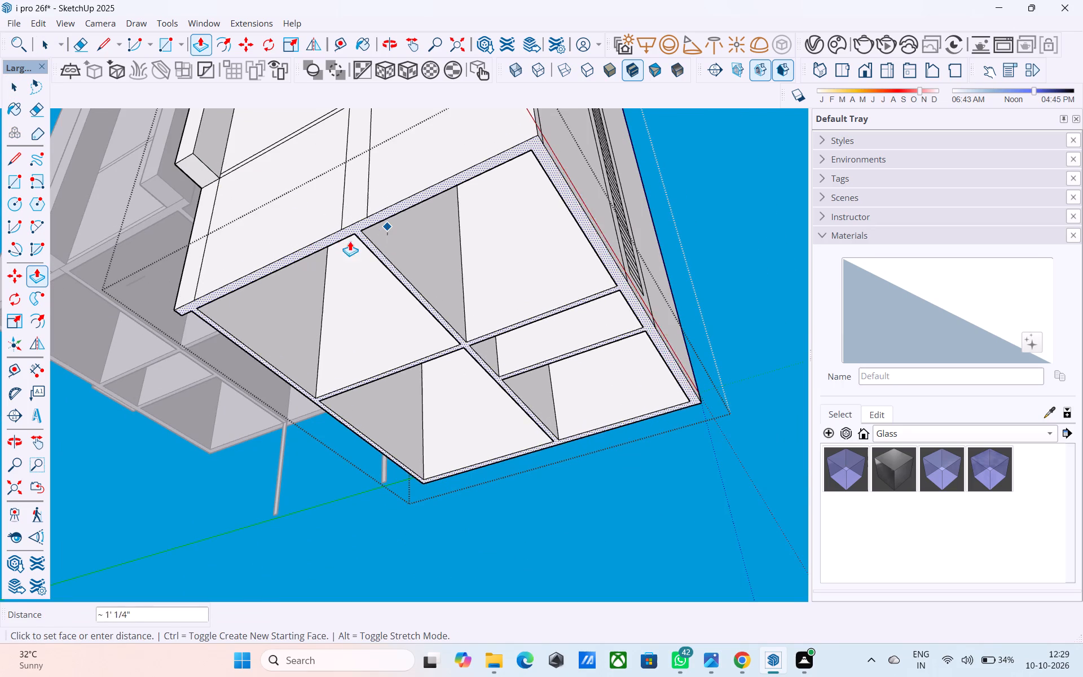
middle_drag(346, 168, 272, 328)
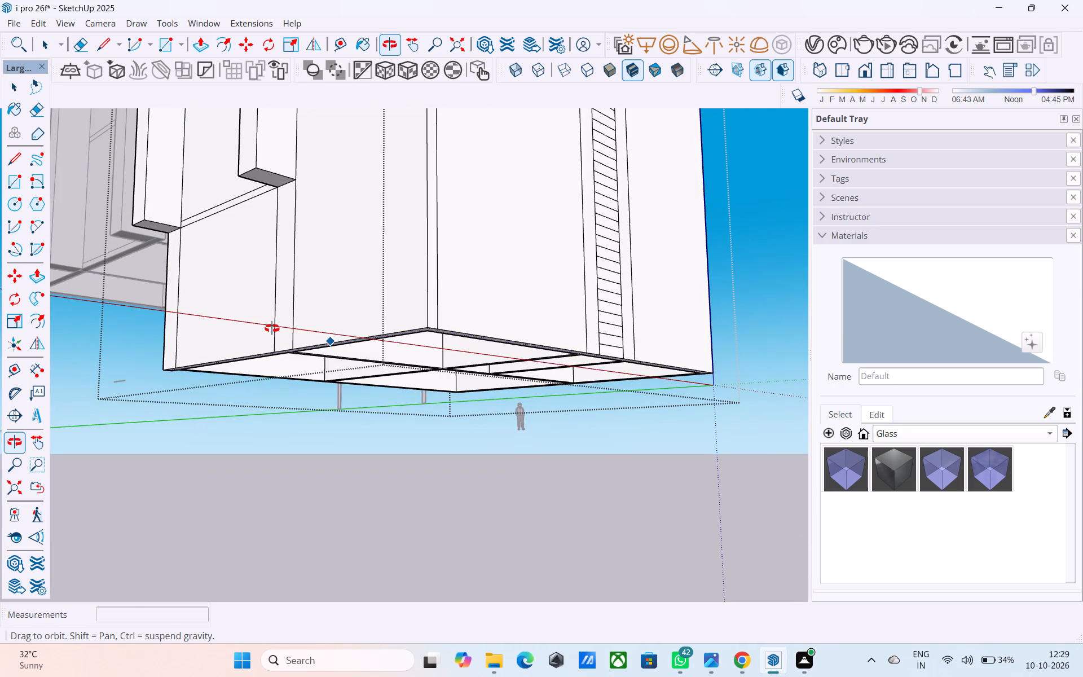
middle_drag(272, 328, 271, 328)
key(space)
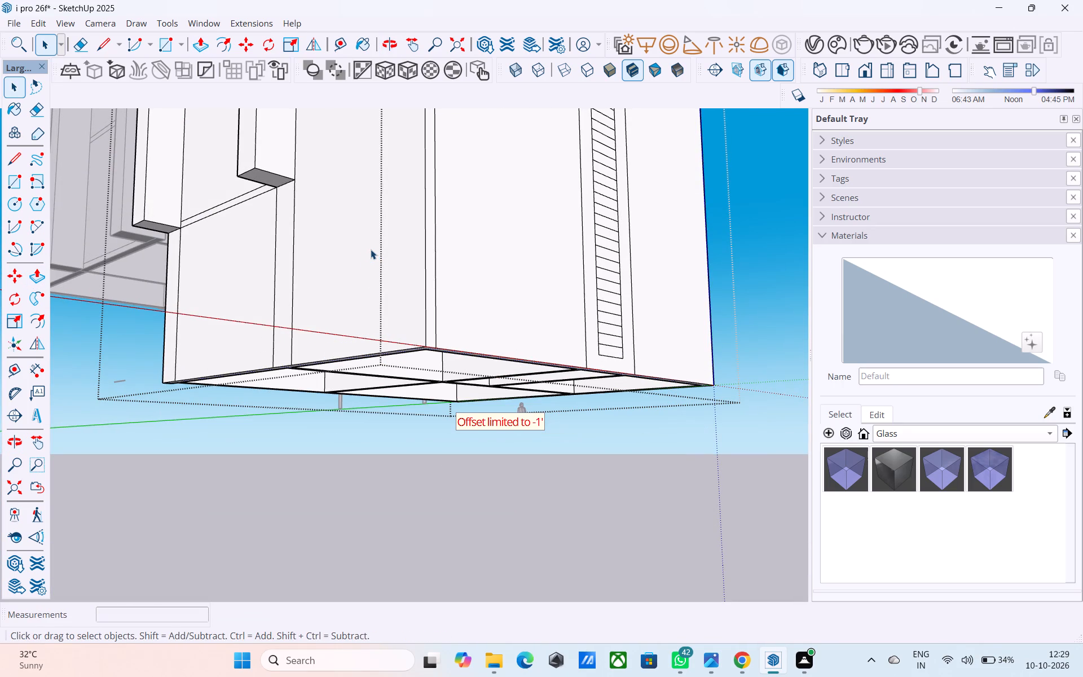
Erase the lowest louvre lines and the bottom edge of the right-hand building's side strip.
click(73, 42)
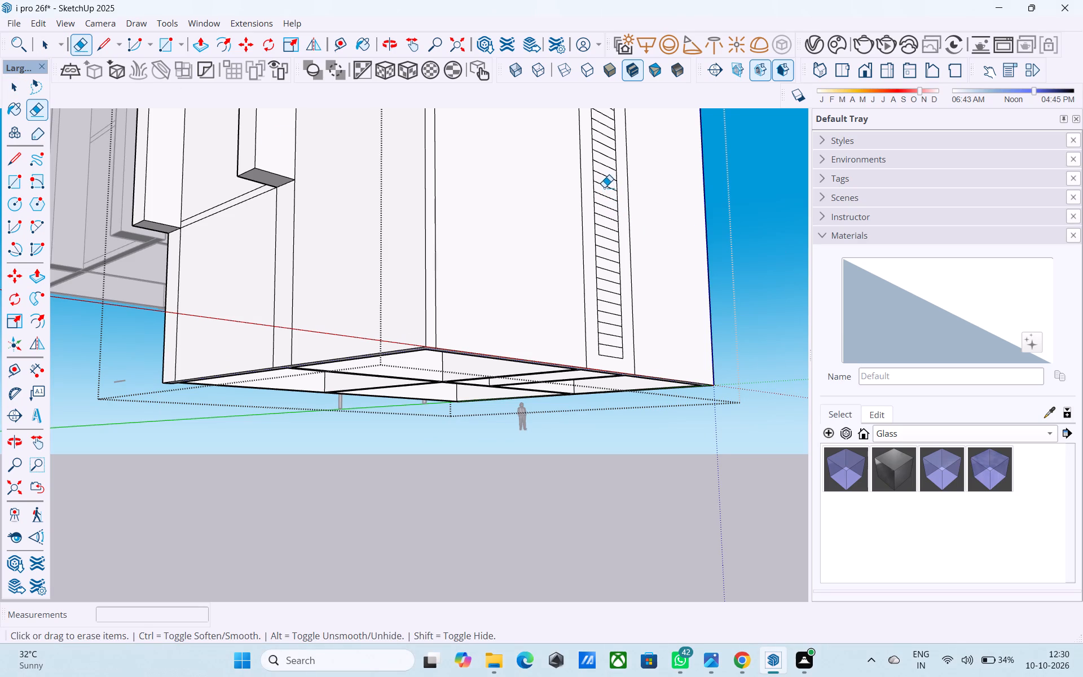
drag(604, 186, 606, 348)
key(space)
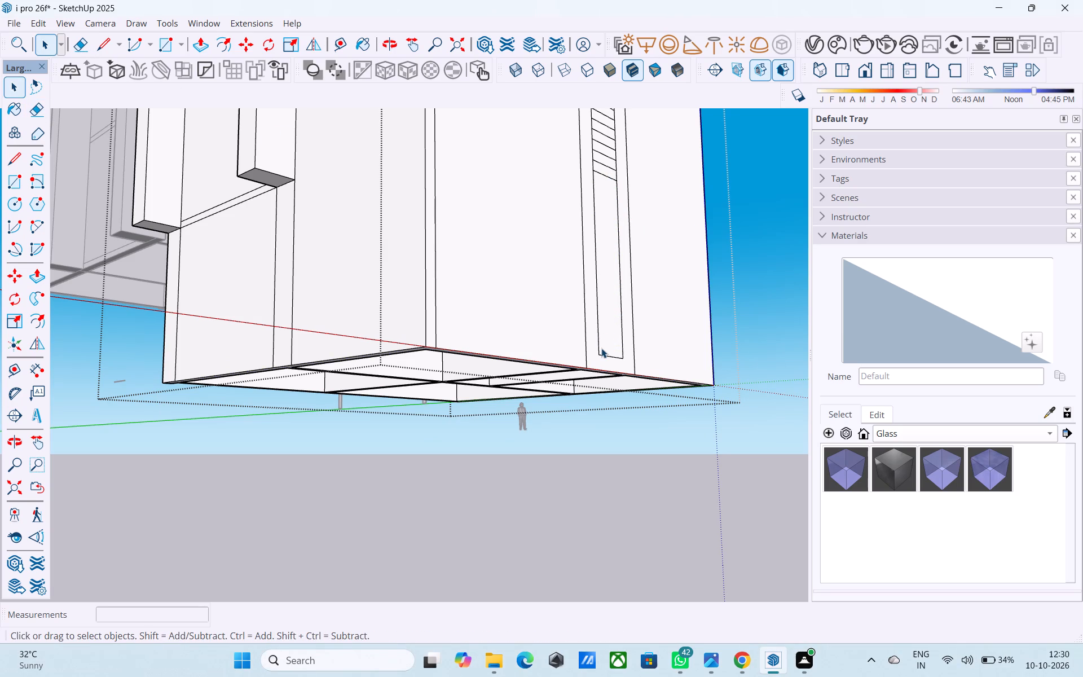
key(e)
scroll(611, 353, up, 3)
drag(609, 356, 610, 362)
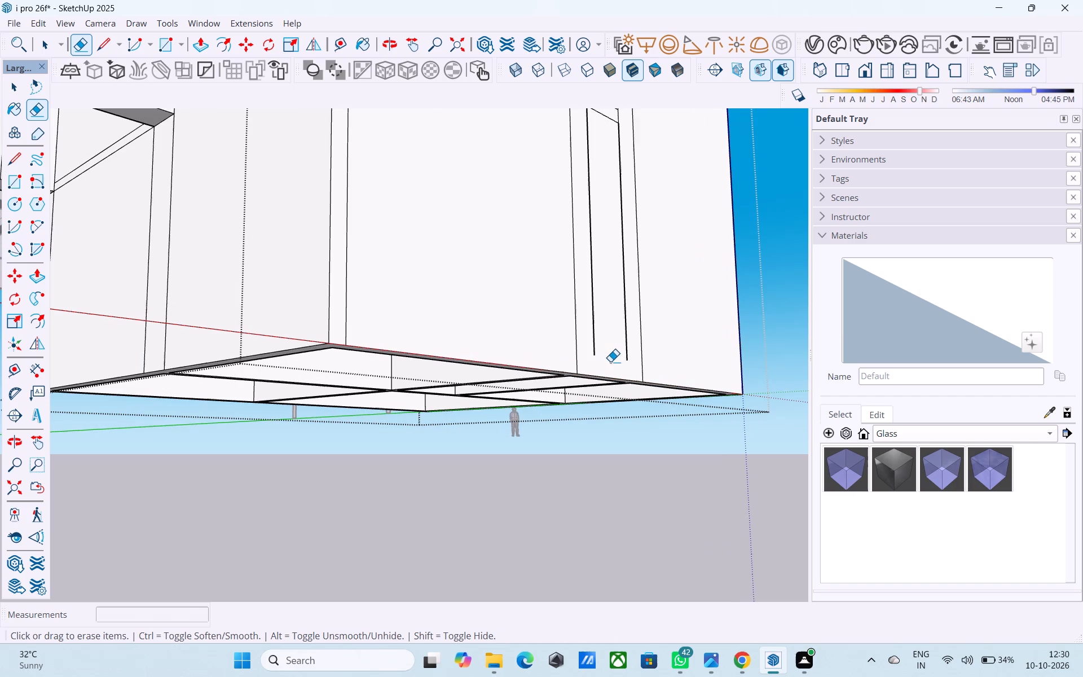
key(space)
Push the right-hand building's connected wall bottoms up about 8', opening the space beneath its base.
scroll(586, 374, down, 4)
middle_drag(410, 329, 544, 153)
scroll(480, 183, up, 7)
click(374, 248)
key(p)
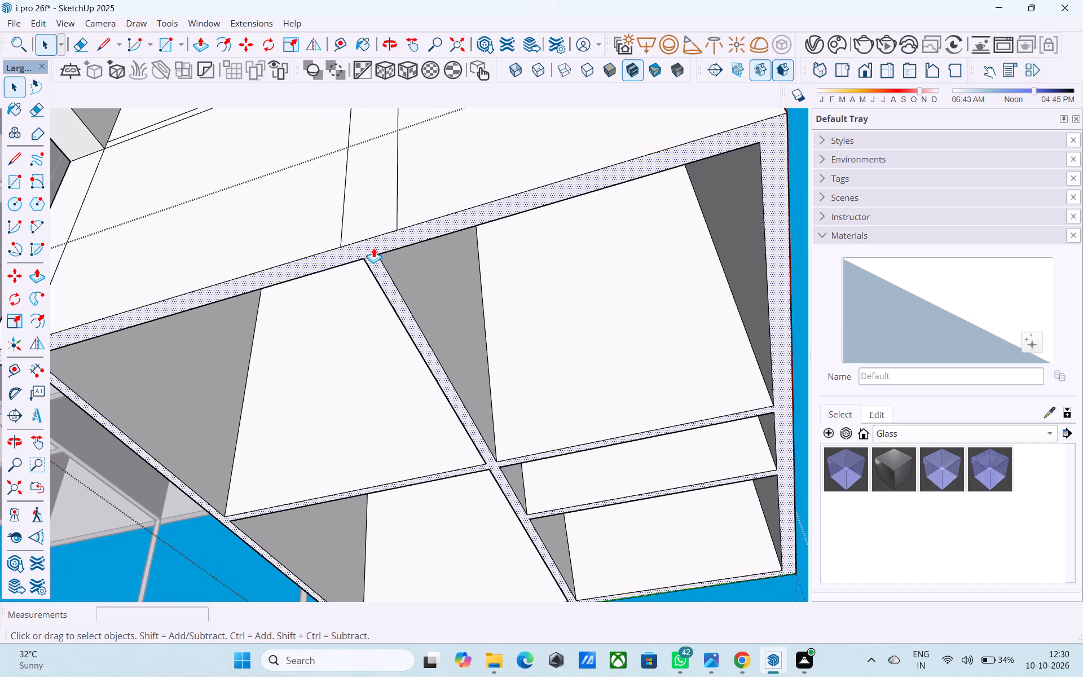
scroll(394, 191, down, 9)
middle_drag(479, 226, 544, 298)
scroll(392, 302, up, 4)
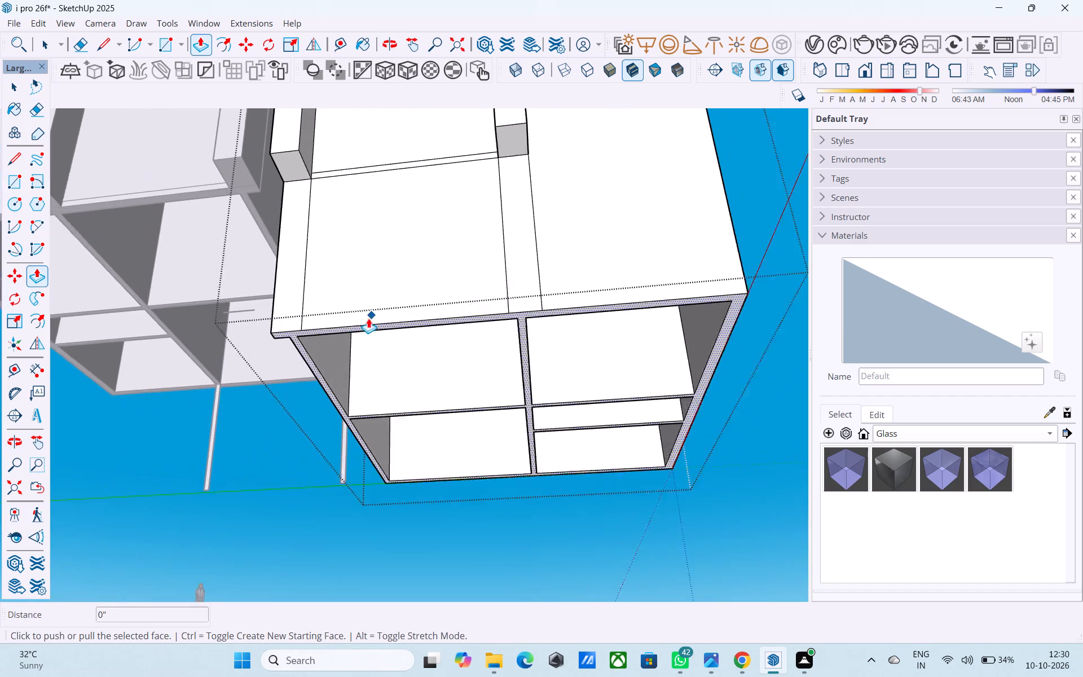
click(317, 325)
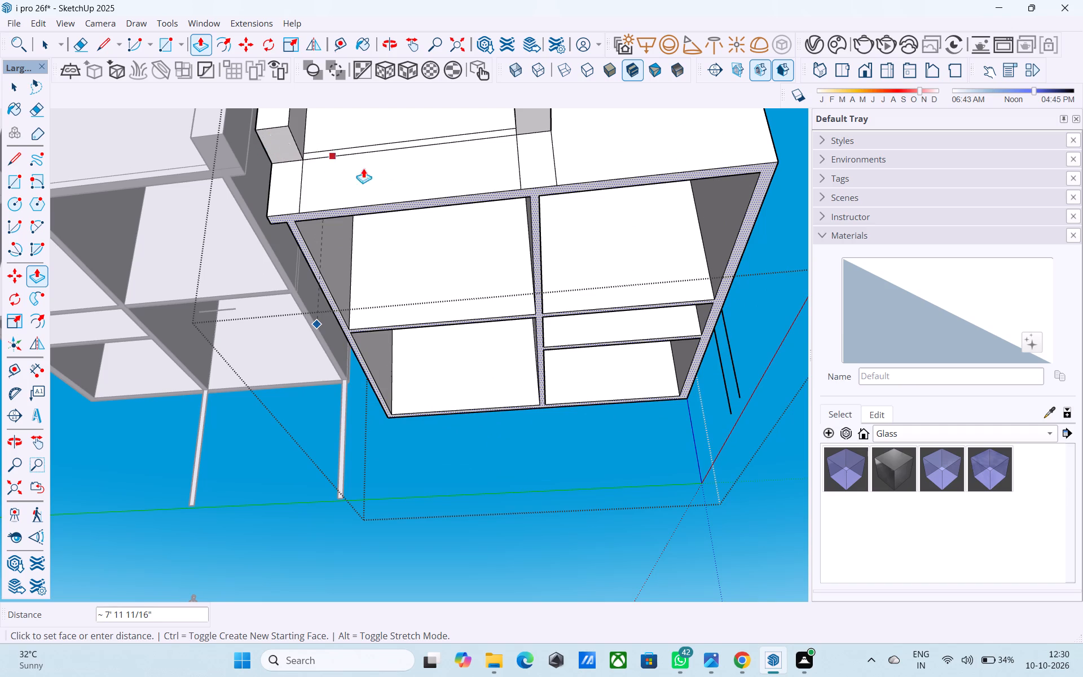
scroll(452, 222, down, 2)
middle_drag(518, 235, 243, 331)
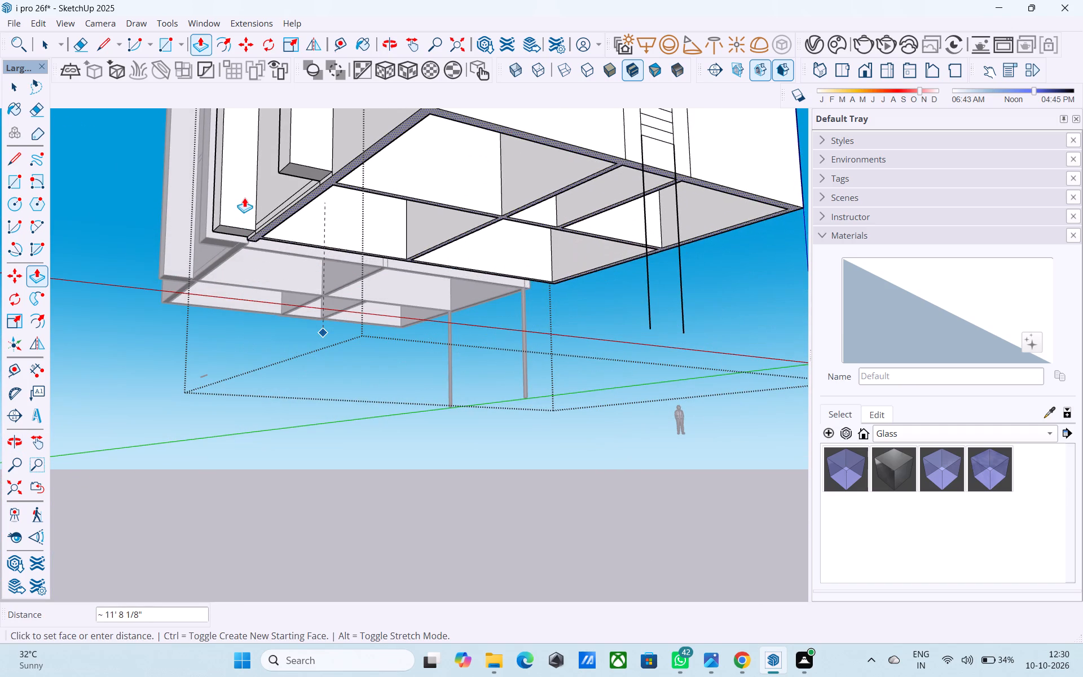
middle_drag(247, 235, 536, 271)
scroll(389, 226, up, 7)
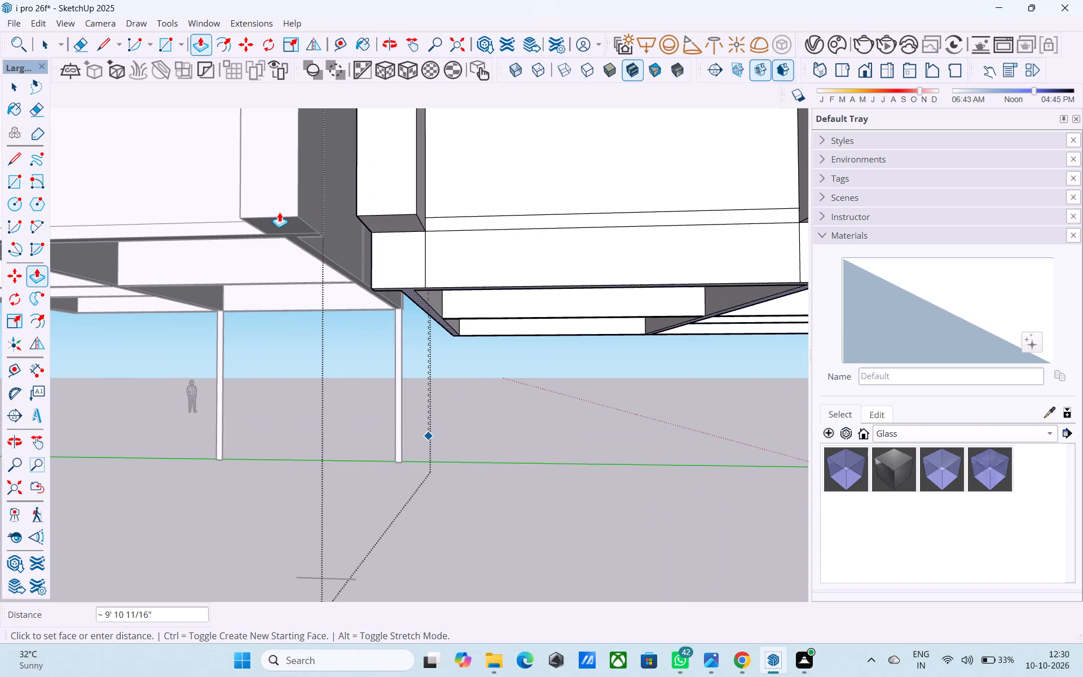
click(332, 264)
middle_drag(463, 381, 454, 311)
scroll(424, 289, down, 2)
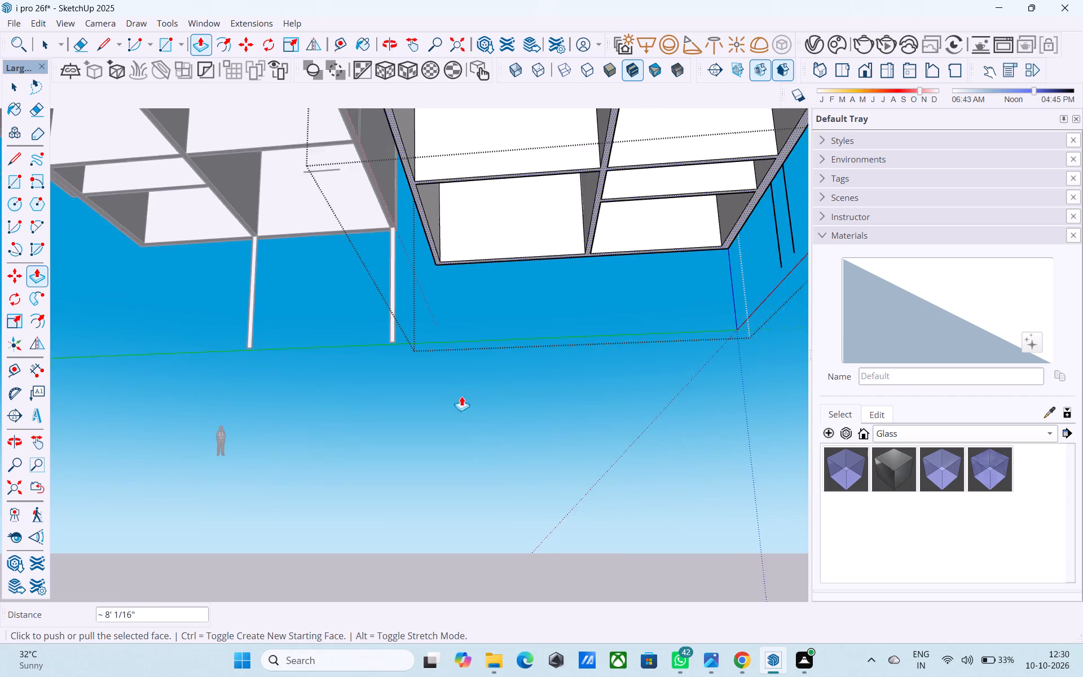
Push the same wall bottoms up about another 4', level with the underside of the left-hand building's front frame.
scroll(461, 396, down, 9)
scroll(439, 205, up, 9)
middle_drag(419, 305, 432, 254)
scroll(429, 260, up, 1)
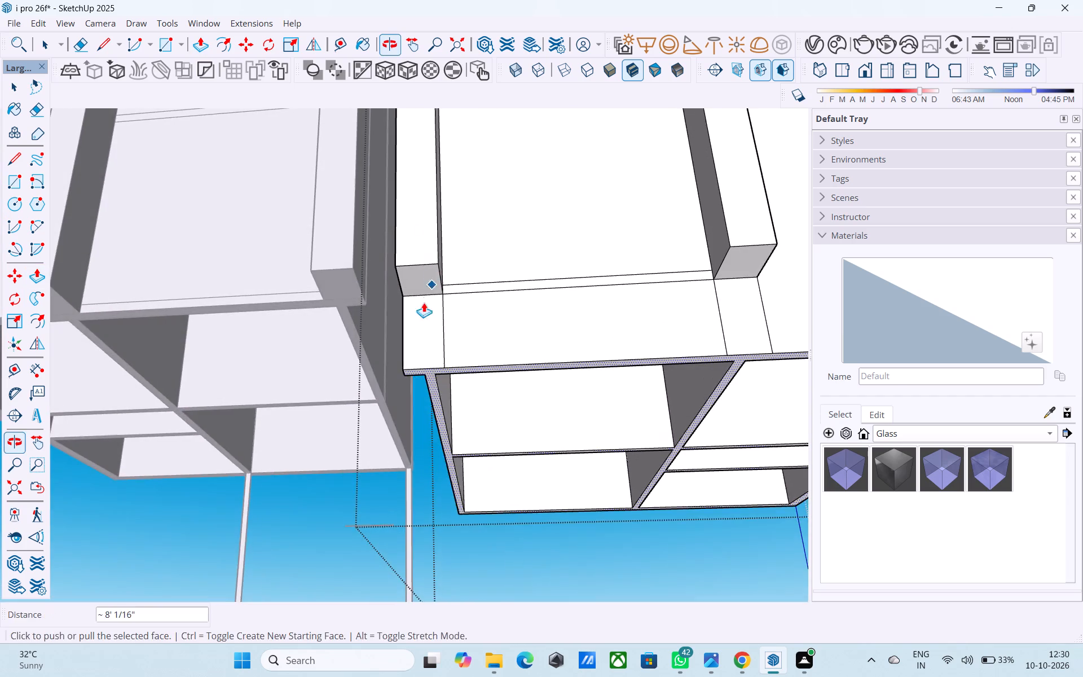
middle_drag(419, 312, 438, 234)
scroll(426, 295, up, 5)
click(425, 400)
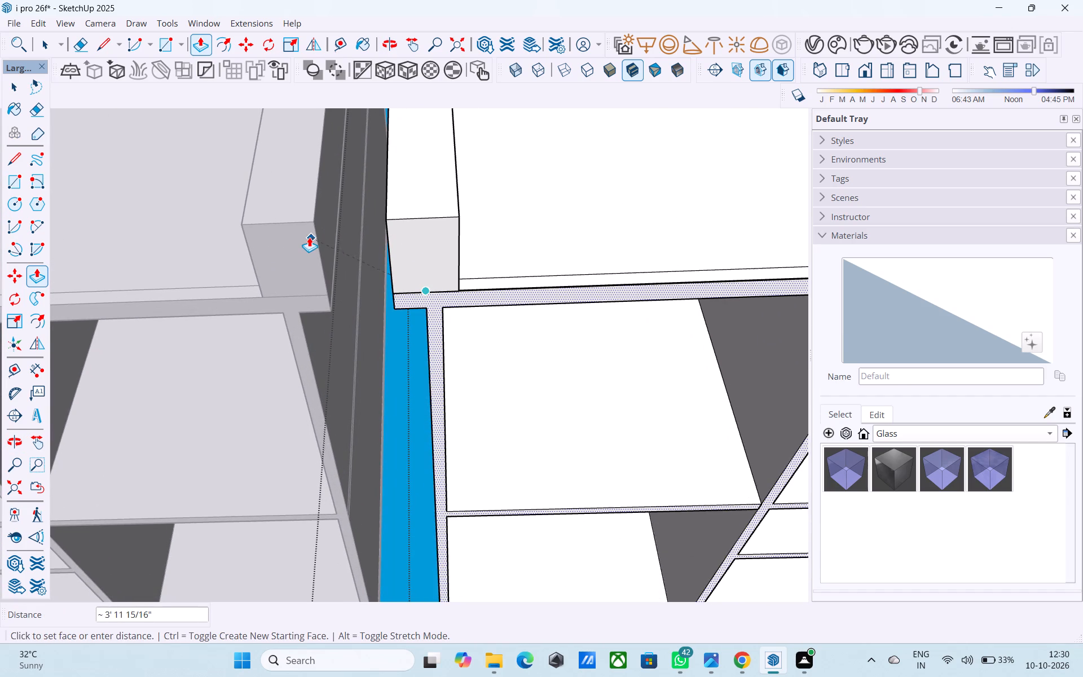
click(309, 237)
key(space)
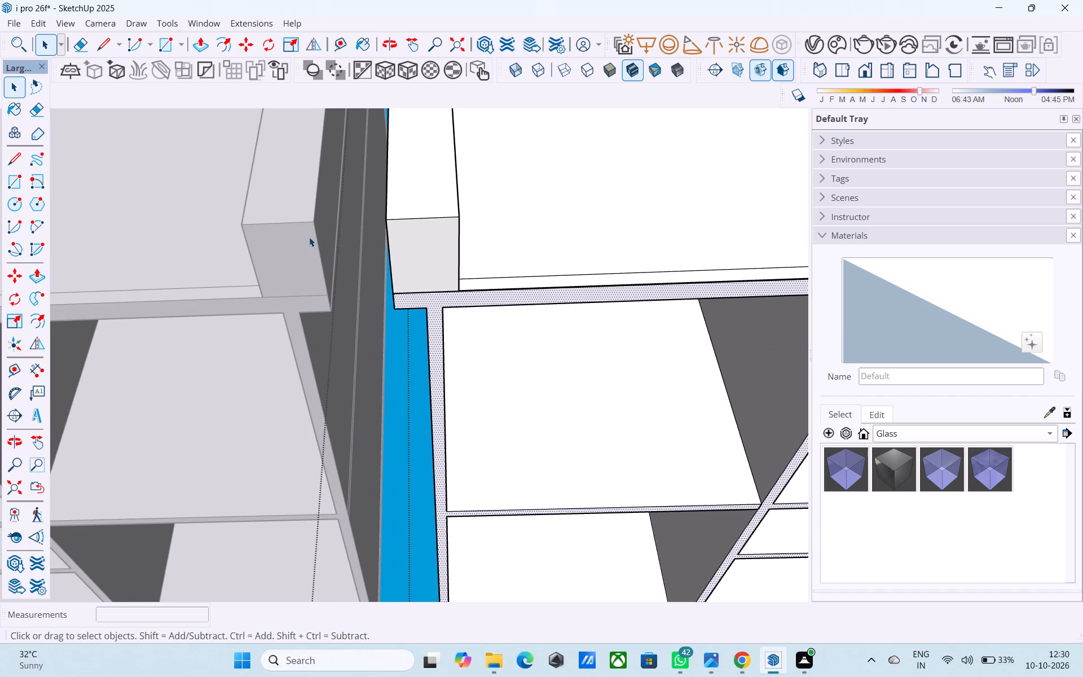
Save the model.
key(ctrl+s)
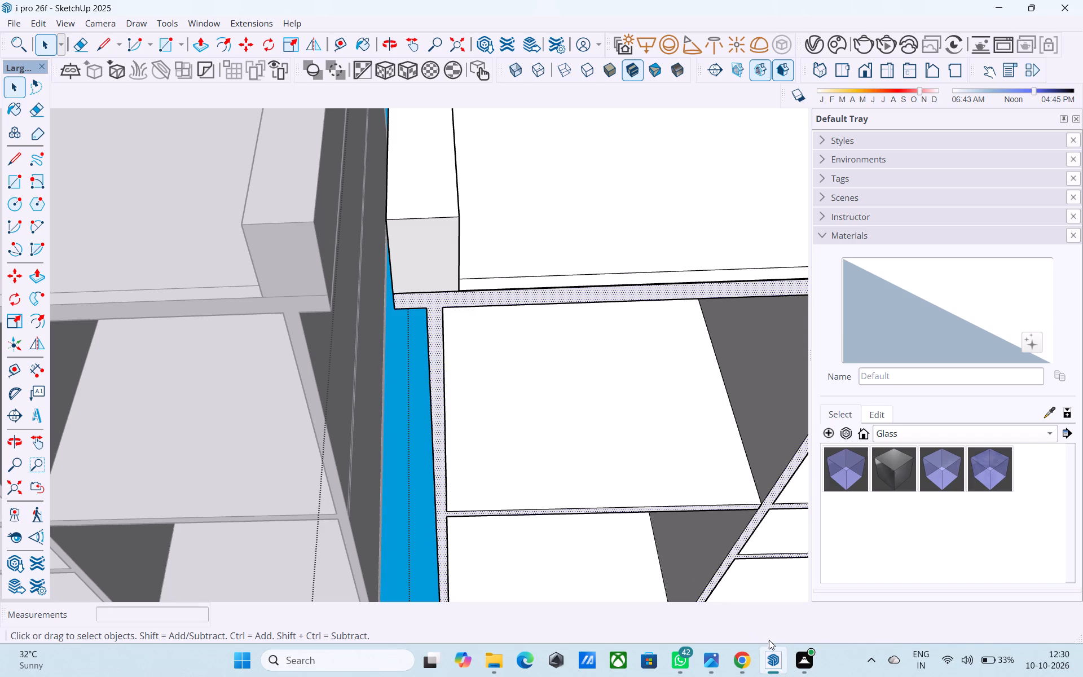
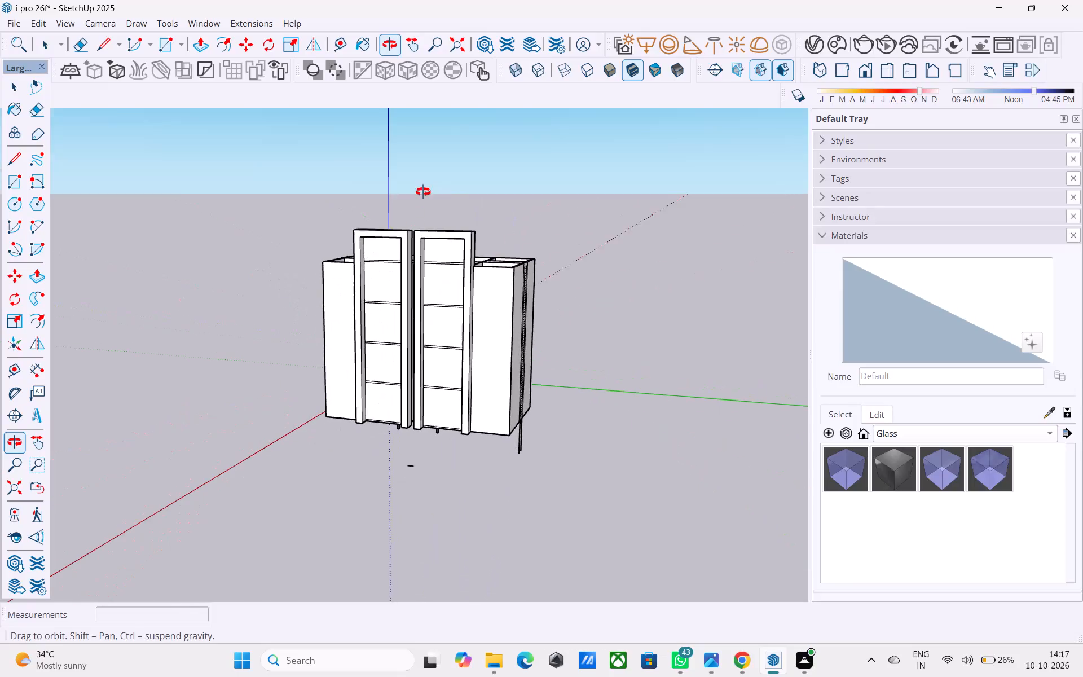
Draw a rectangle corner to corner across the open underside of the left block, as seen from the framed front.
scroll(436, 306, up, 8)
middle_drag(399, 318, 529, 153)
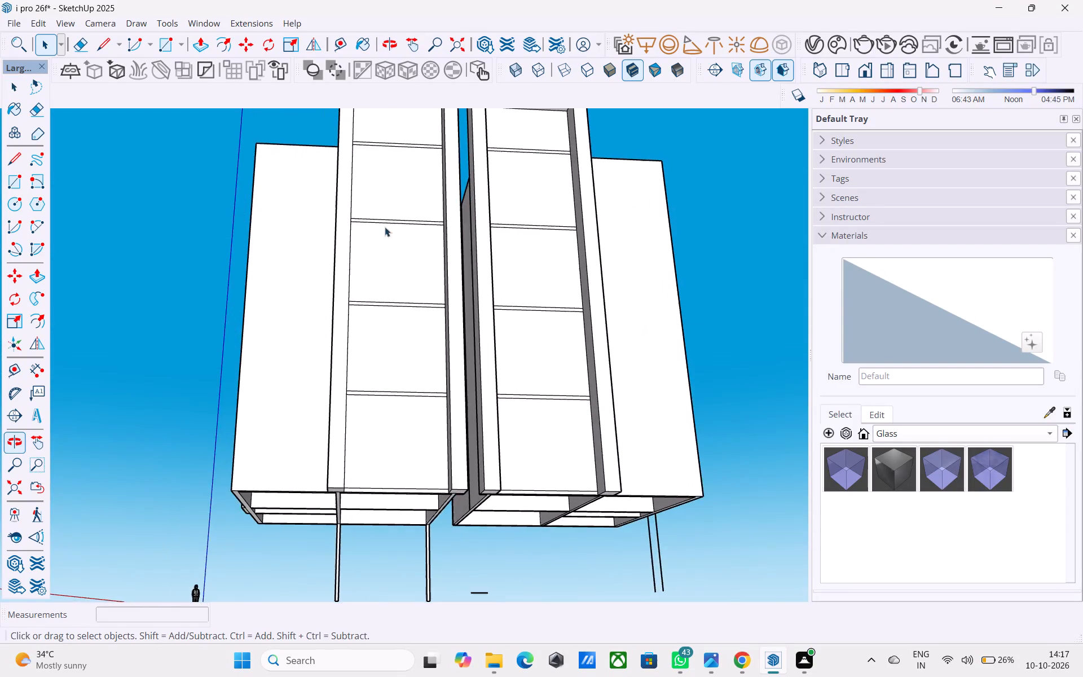
scroll(364, 258, down, 5)
shift+middle_drag(392, 271, 433, 244)
click(580, 244)
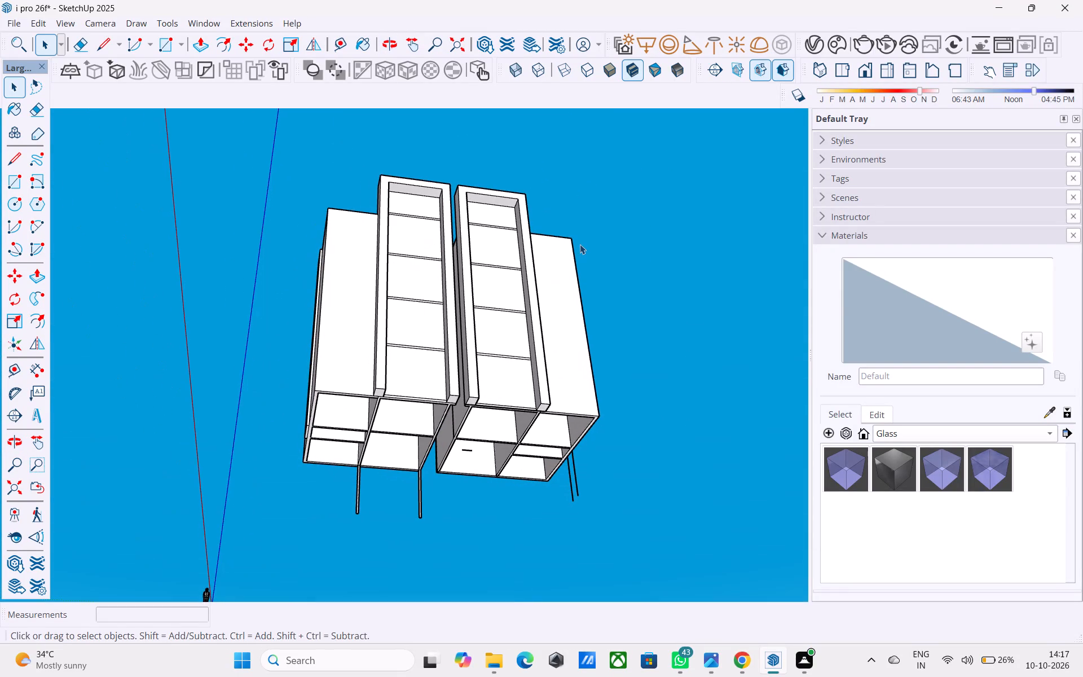
middle_drag(496, 300, 425, 222)
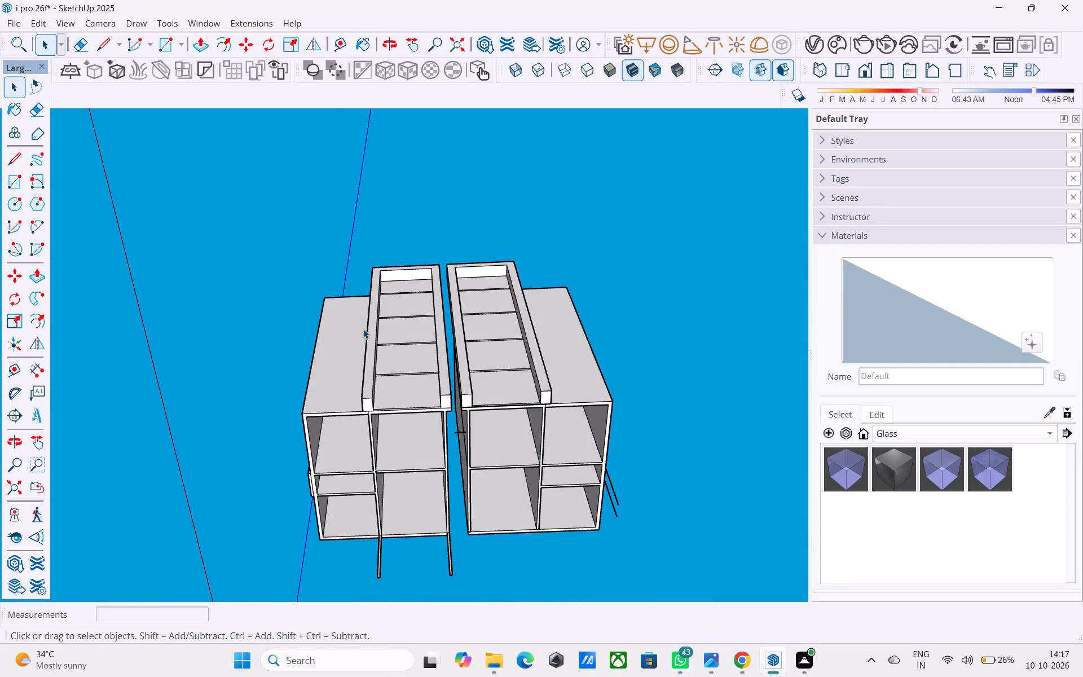
key(r)
scroll(345, 429, up, 5)
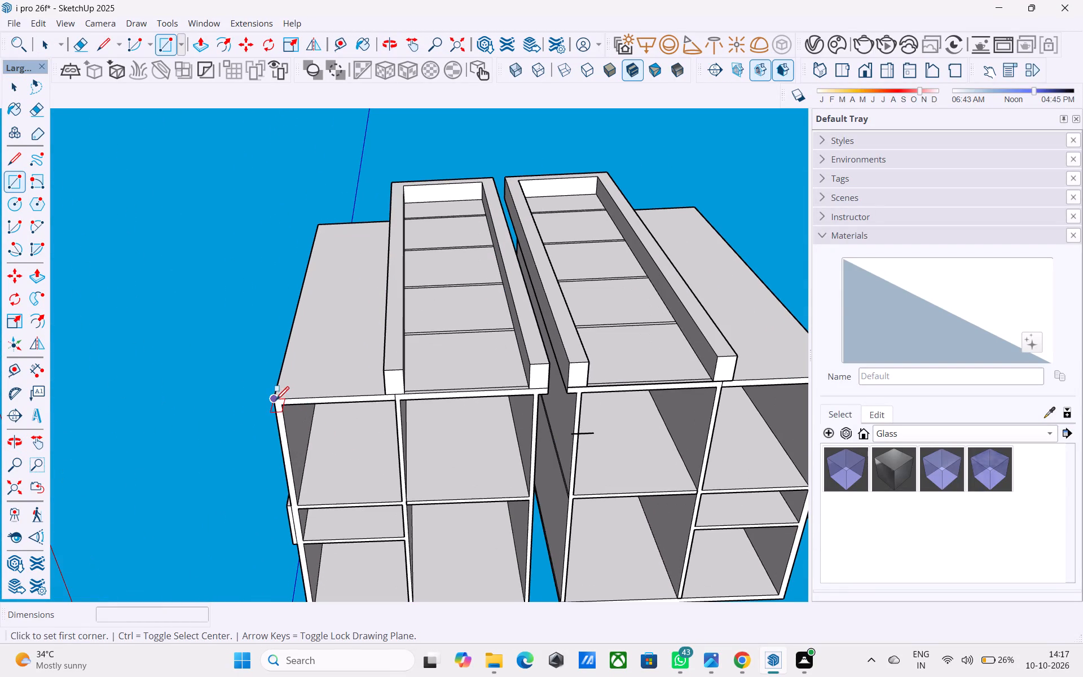
click(276, 399)
scroll(274, 399, down, 5)
scroll(428, 532, up, 18)
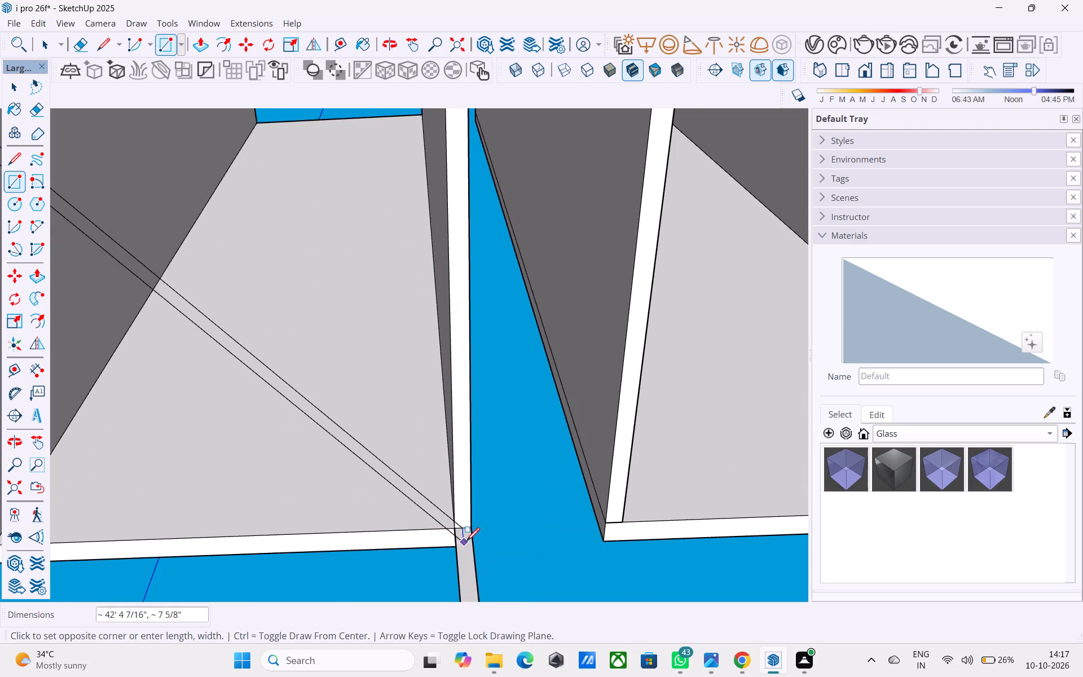
scroll(466, 542, up, 8)
middle_drag(472, 546, 271, 631)
middle_drag(642, 489, 498, 527)
scroll(592, 507, up, 4)
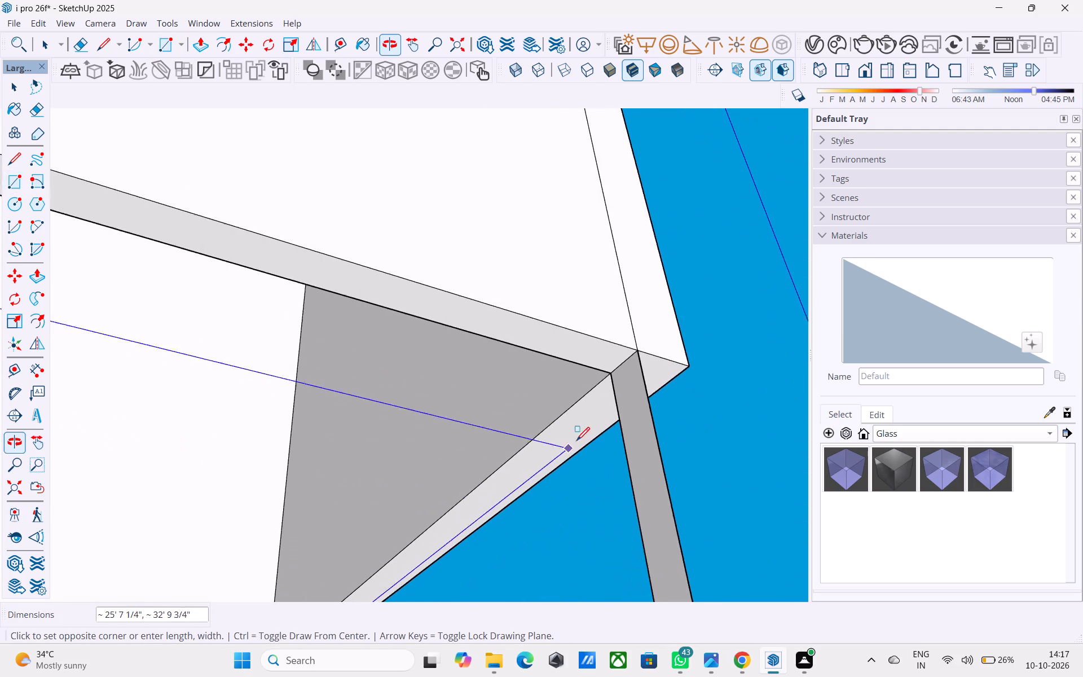
click(702, 358)
Draw a 33' by 27' 9" rectangle across the open underside of the right block, as seen from the framed front.
scroll(624, 359, down, 9)
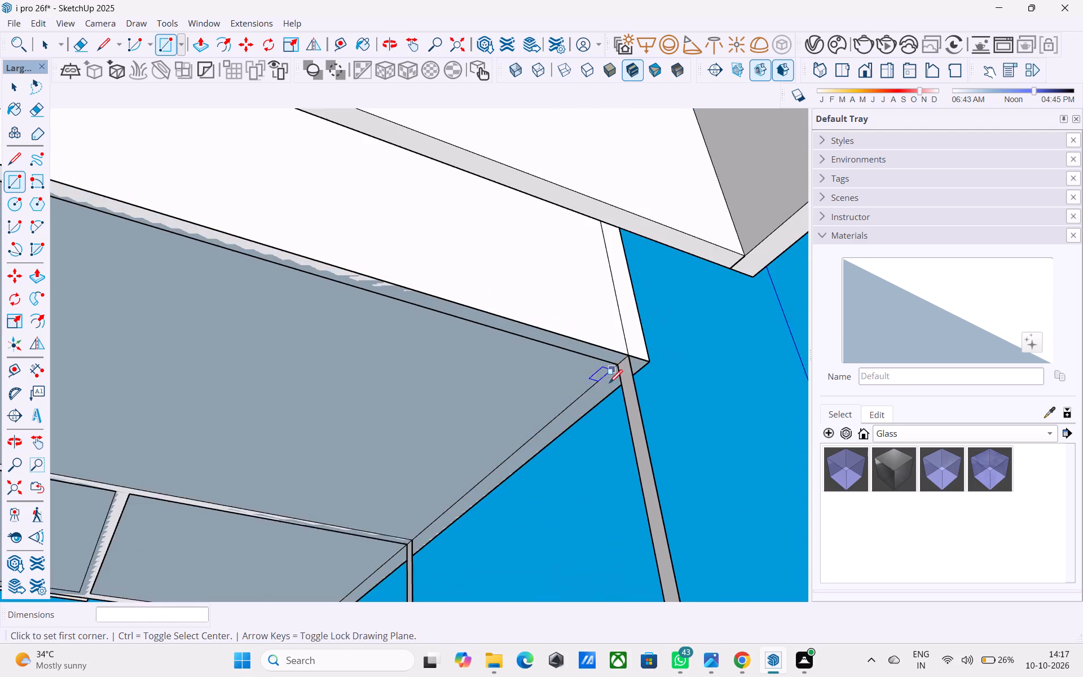
scroll(609, 384, down, 5)
scroll(607, 388, up, 1)
scroll(607, 388, down, 20)
scroll(607, 388, down, 2)
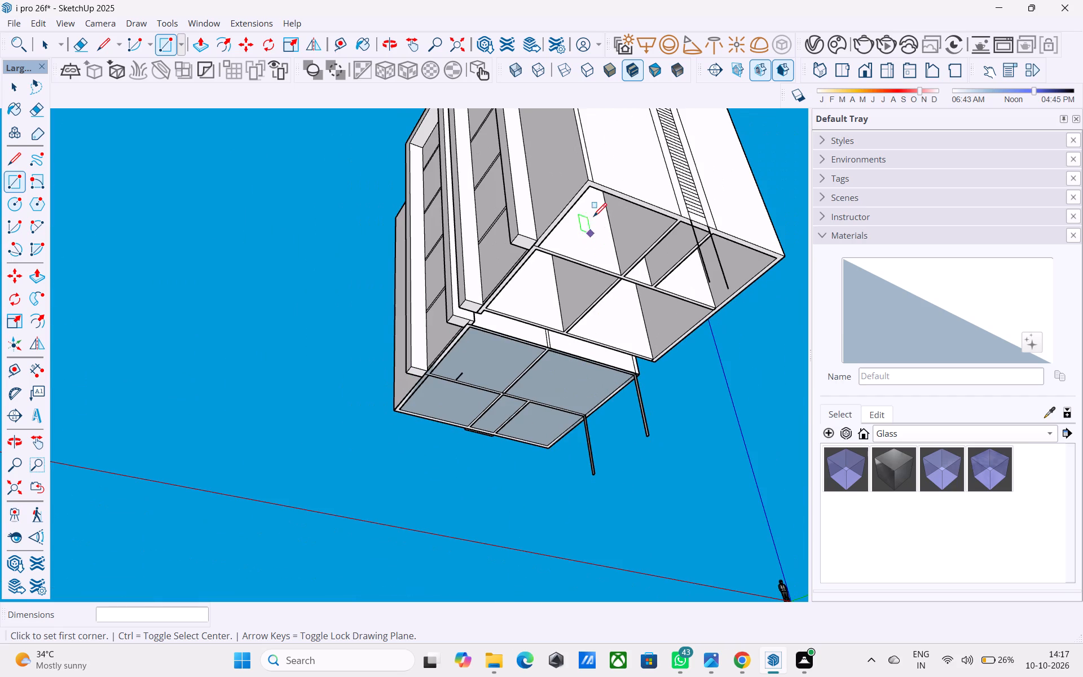
click(591, 179)
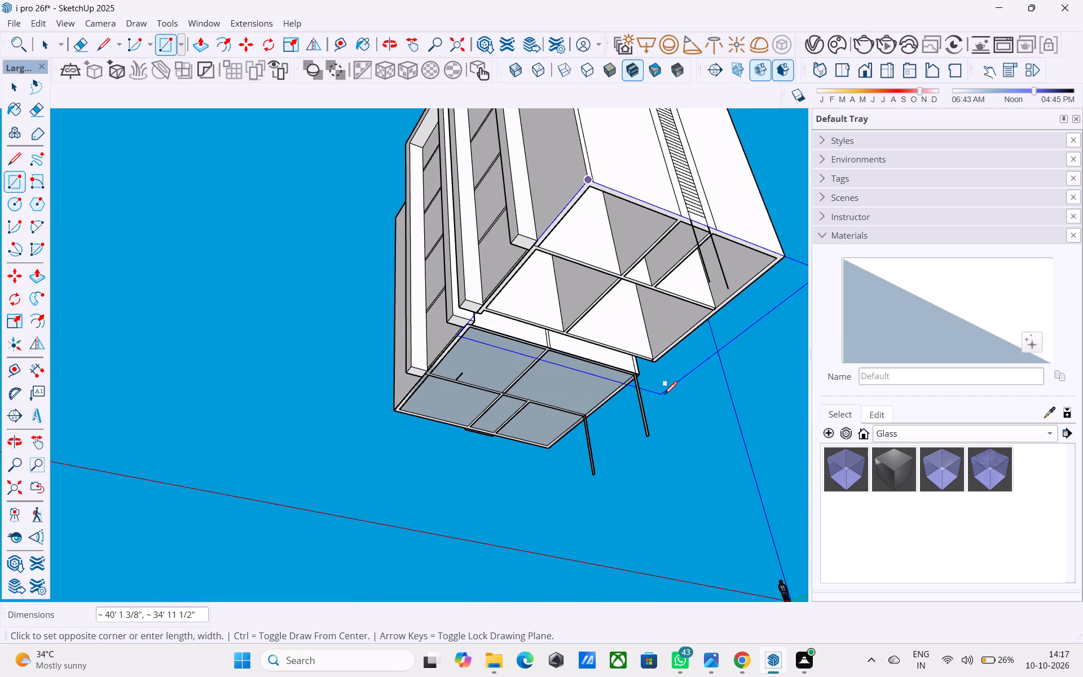
scroll(664, 396, up, 20)
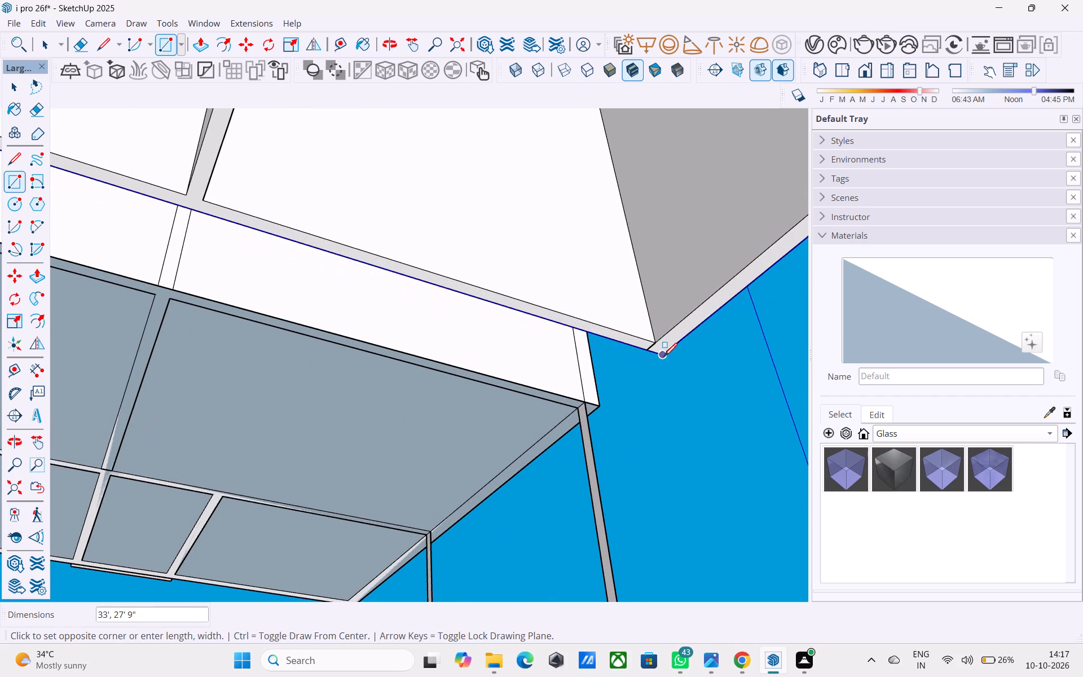
click(664, 358)
Push/Pull the right block's new underside face outward 6" to form a base slab.
scroll(659, 356, up, 6)
scroll(654, 350, down, 5)
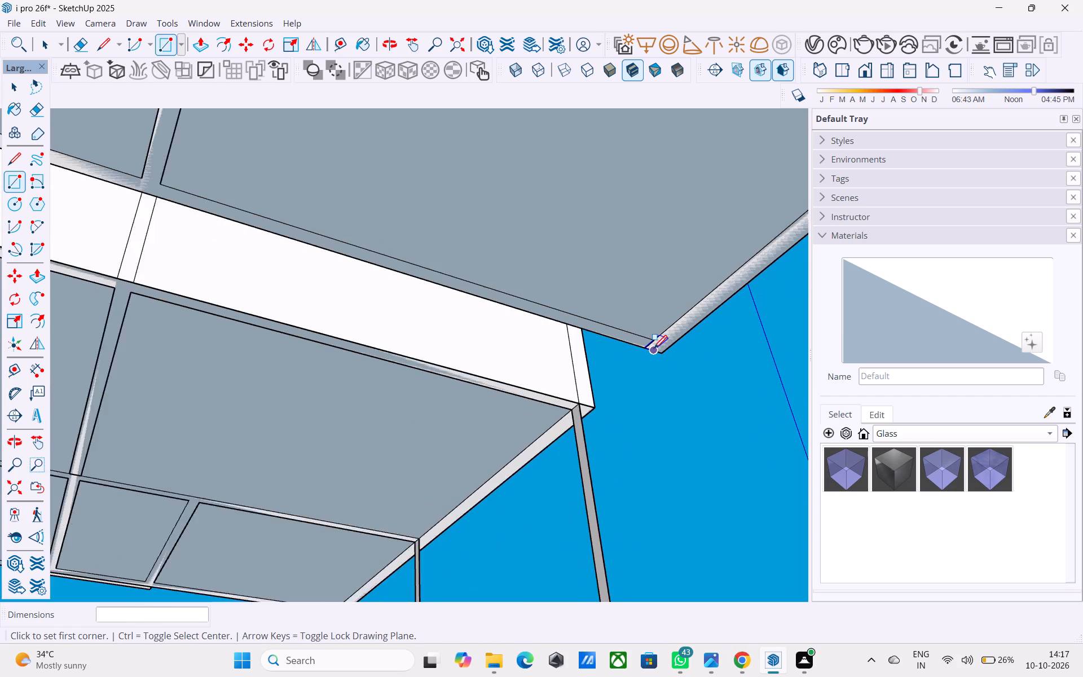
key(space)
click(664, 345)
key(p)
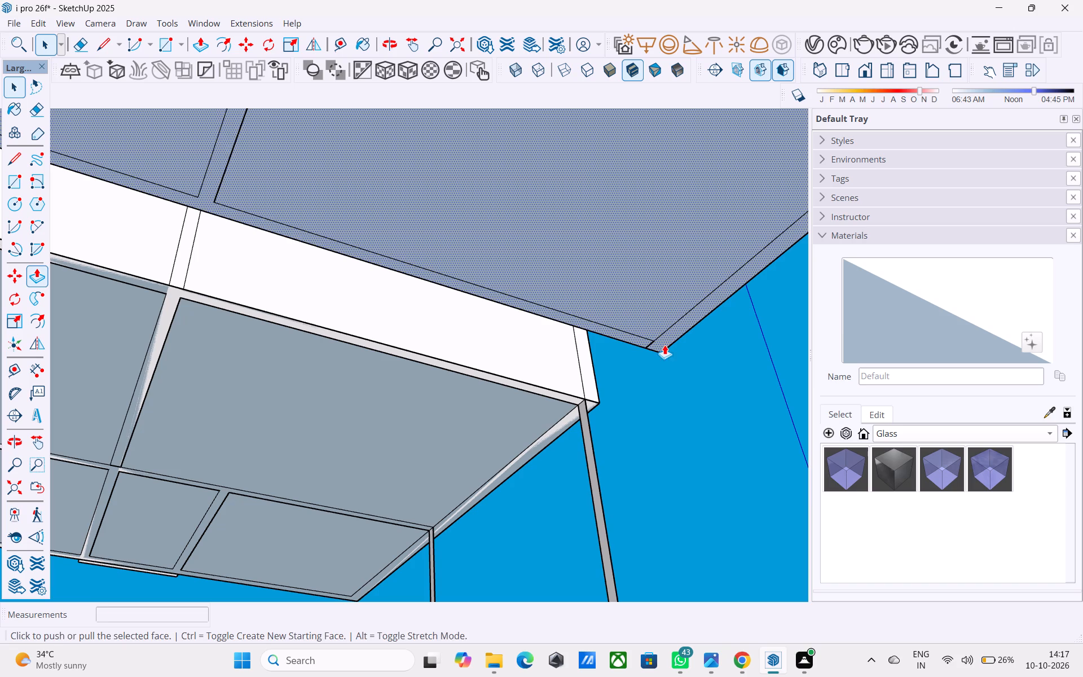
click(666, 338)
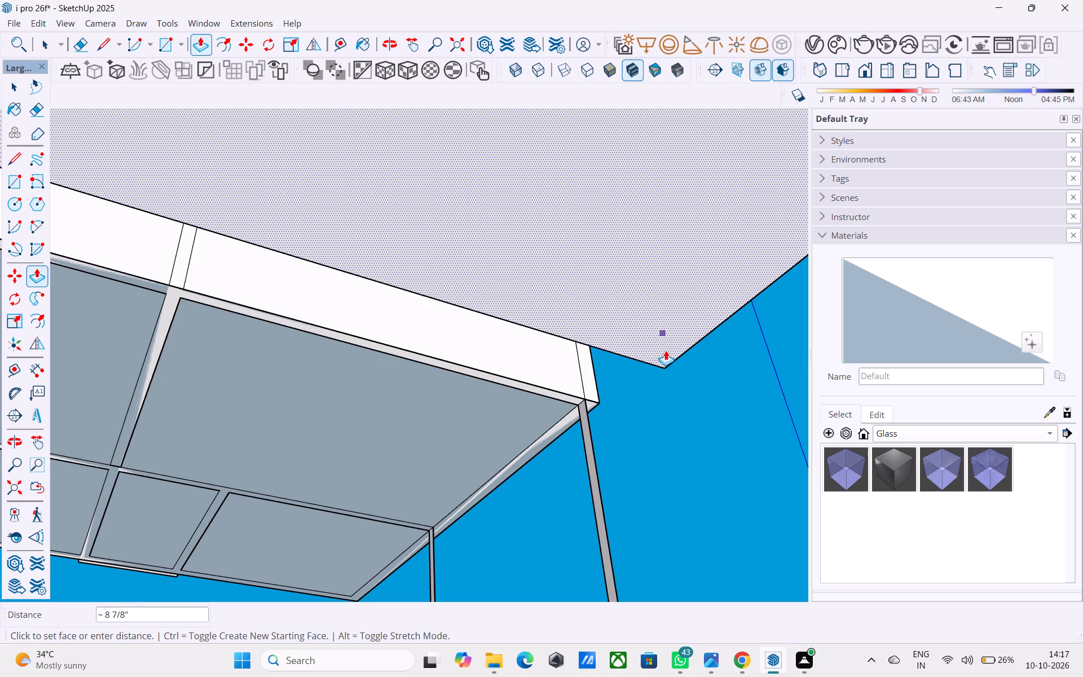
key(6)
key(shift+quotedbl)
key(Return)
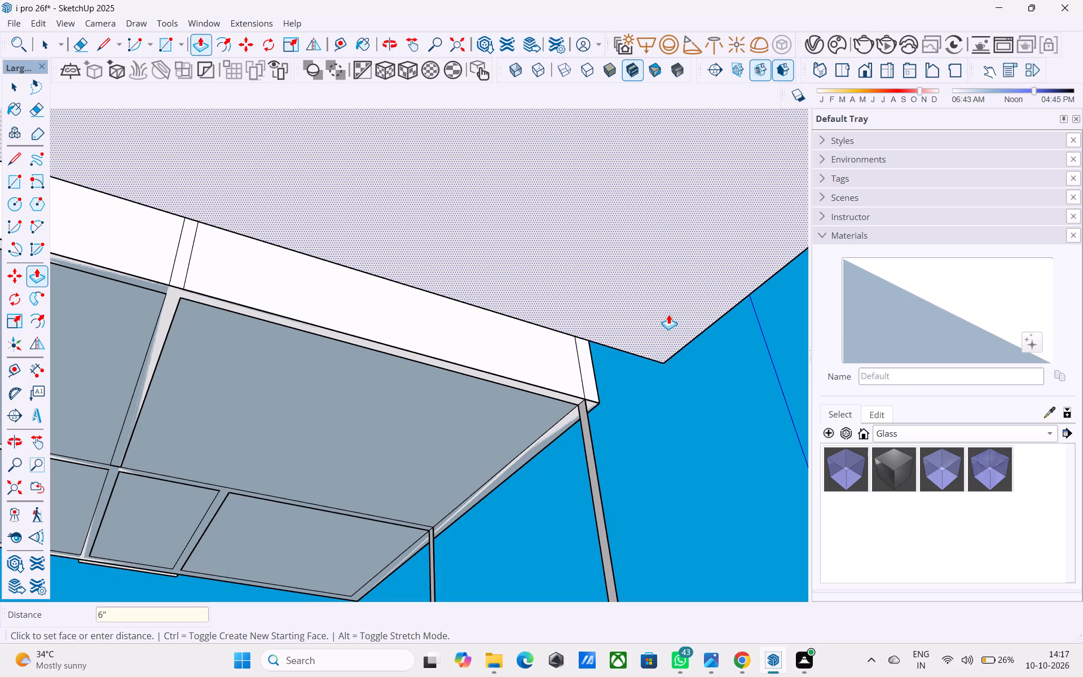
key(space)
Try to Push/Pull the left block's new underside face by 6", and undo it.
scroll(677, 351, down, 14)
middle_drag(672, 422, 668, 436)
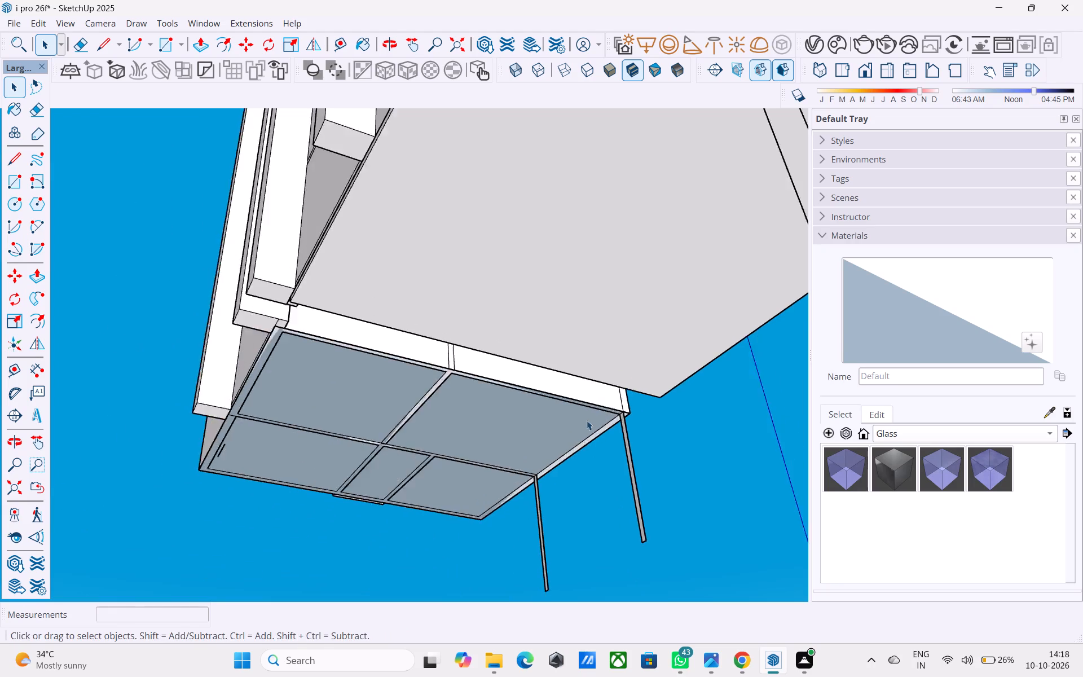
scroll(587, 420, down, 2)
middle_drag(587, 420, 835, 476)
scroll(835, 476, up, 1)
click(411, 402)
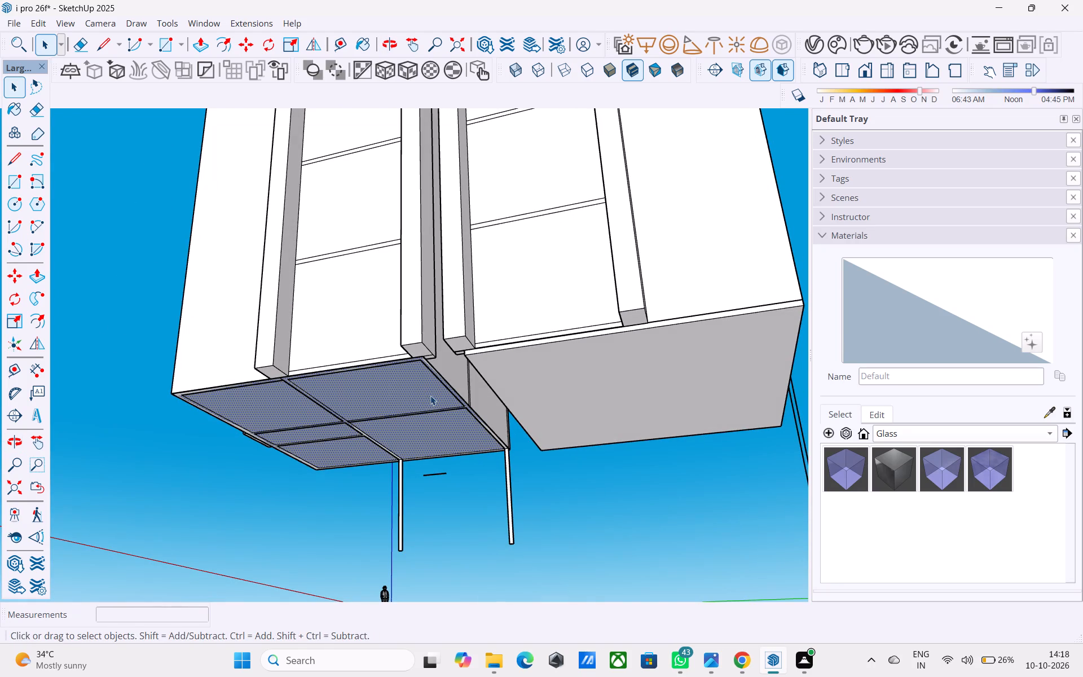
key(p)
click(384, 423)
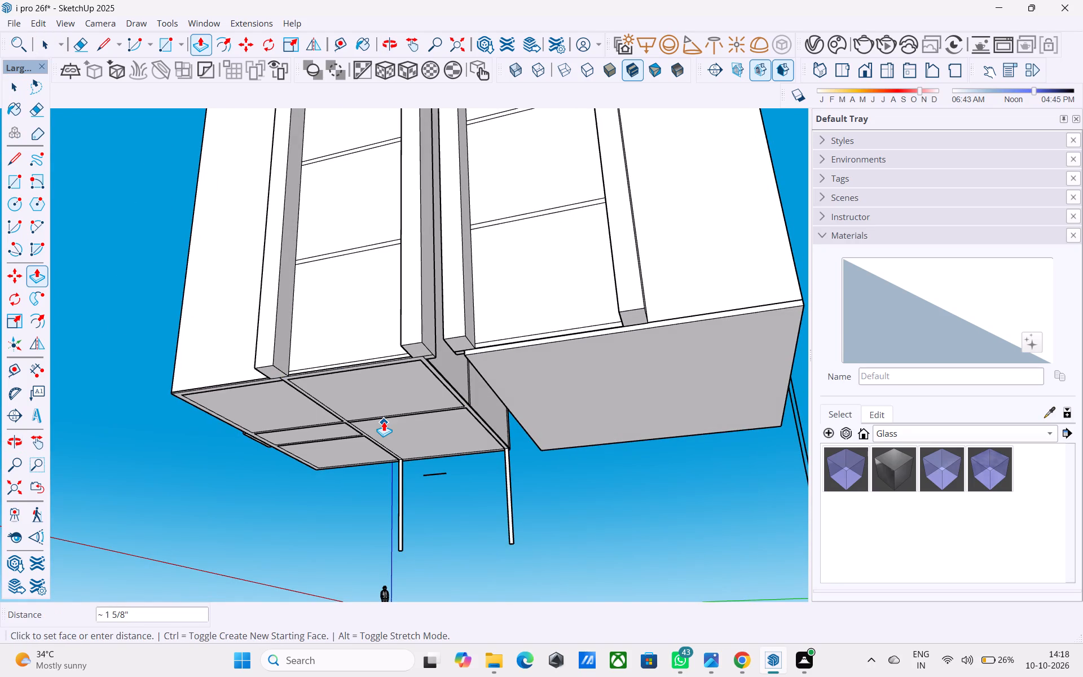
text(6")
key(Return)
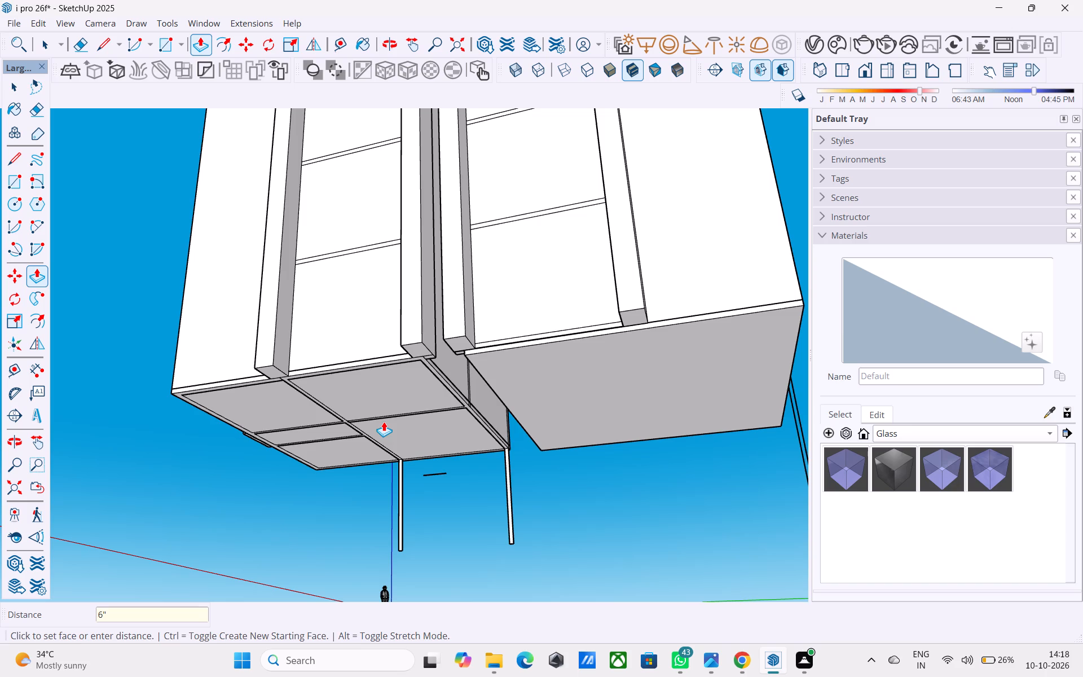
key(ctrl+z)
Push/Pull the left block's underside face outward 6" to form a matching base slab.
click(393, 402)
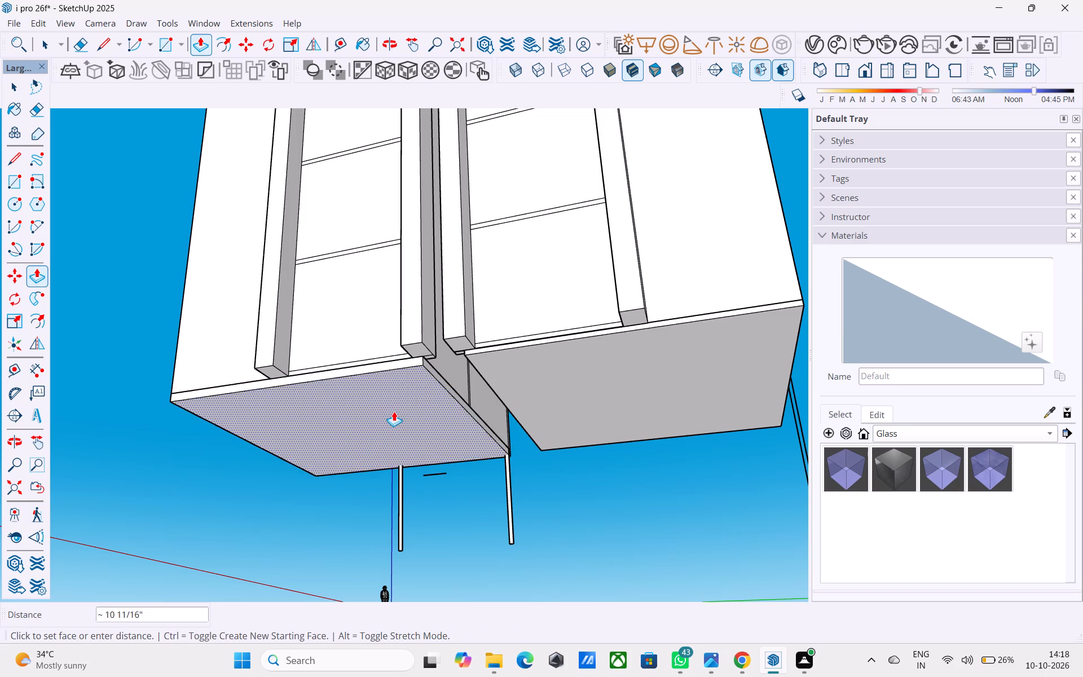
key(6)
key(shift+quotedbl)
key(Return)
key(space)
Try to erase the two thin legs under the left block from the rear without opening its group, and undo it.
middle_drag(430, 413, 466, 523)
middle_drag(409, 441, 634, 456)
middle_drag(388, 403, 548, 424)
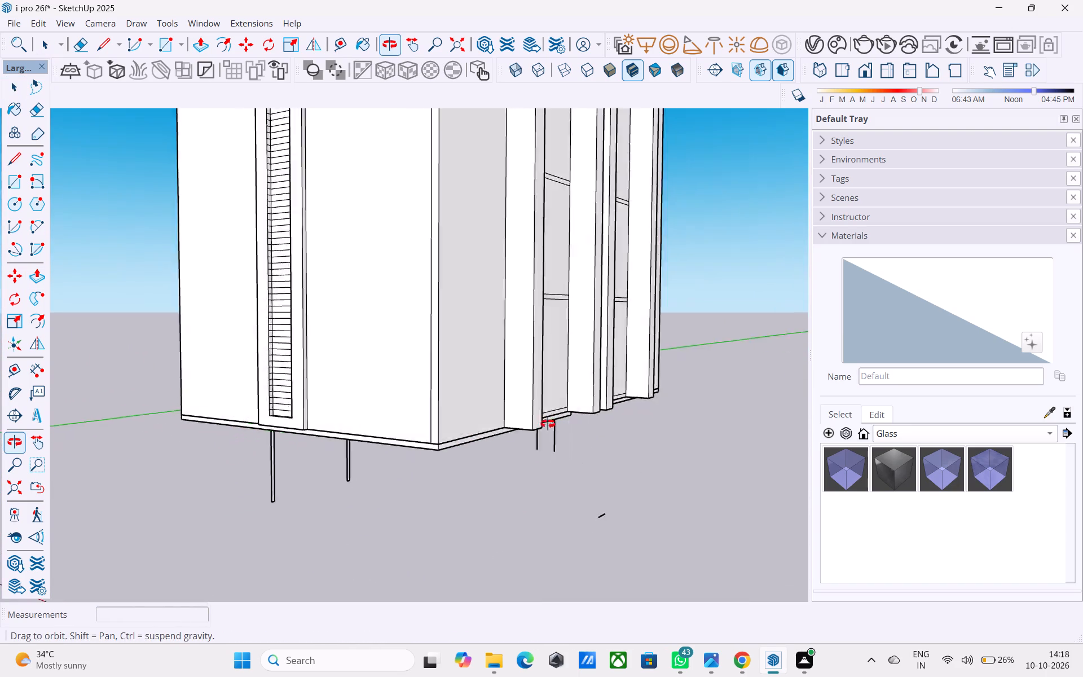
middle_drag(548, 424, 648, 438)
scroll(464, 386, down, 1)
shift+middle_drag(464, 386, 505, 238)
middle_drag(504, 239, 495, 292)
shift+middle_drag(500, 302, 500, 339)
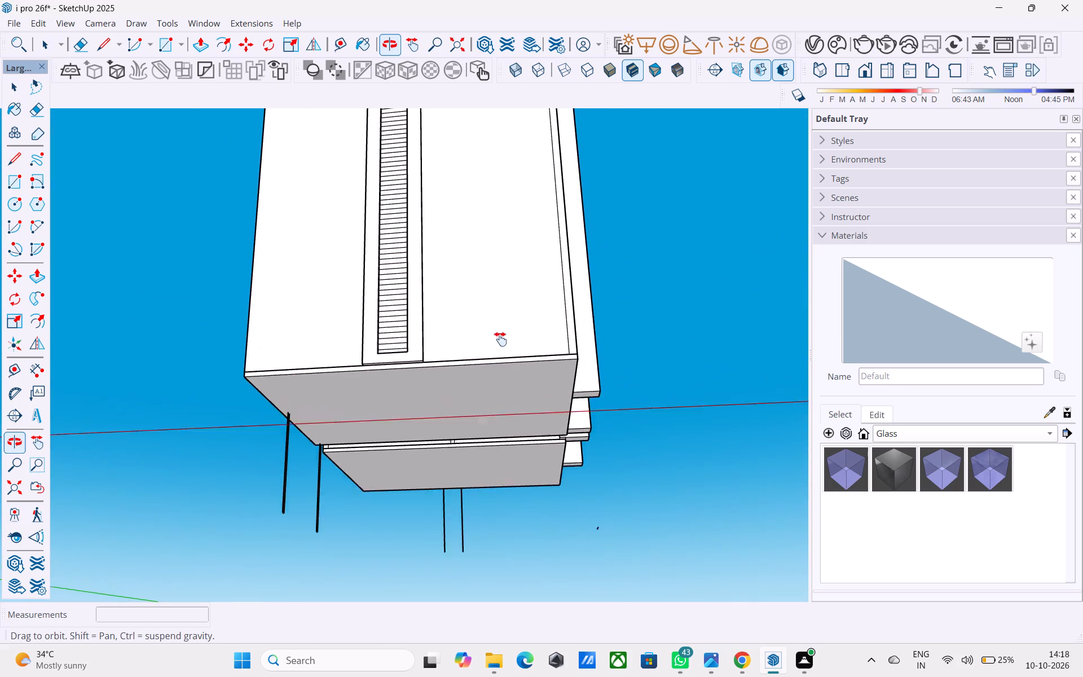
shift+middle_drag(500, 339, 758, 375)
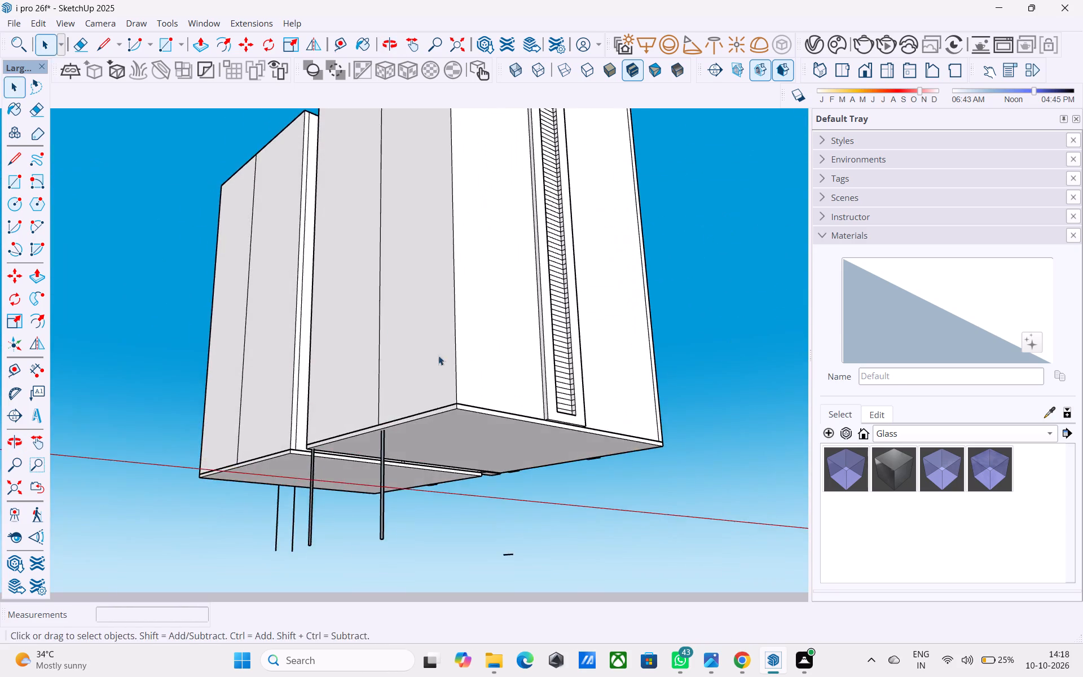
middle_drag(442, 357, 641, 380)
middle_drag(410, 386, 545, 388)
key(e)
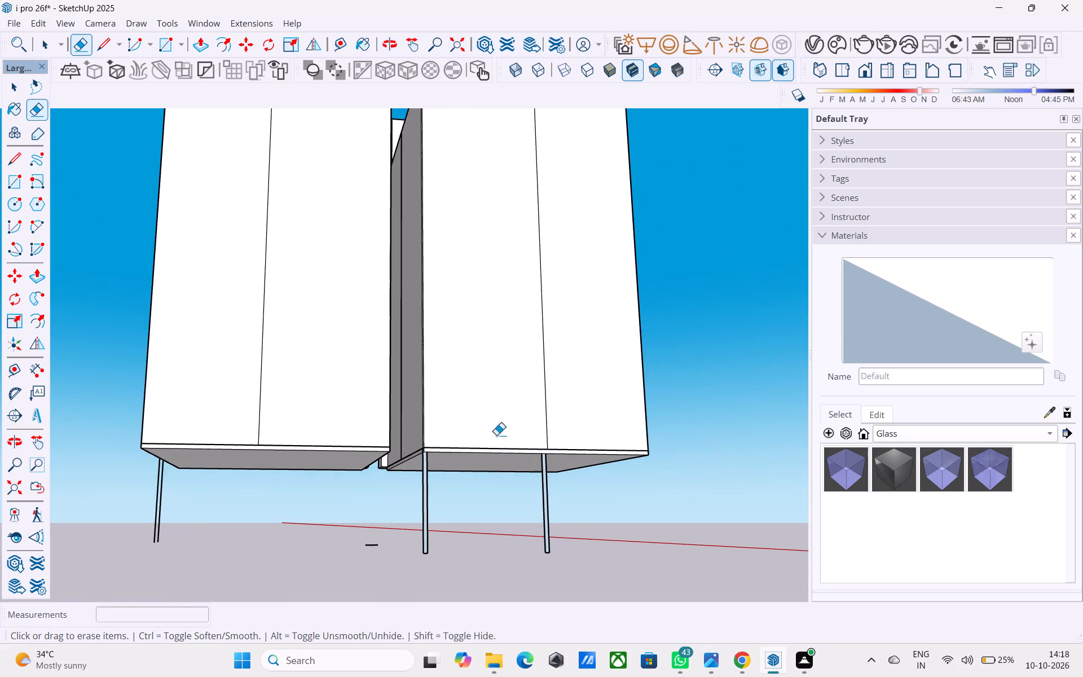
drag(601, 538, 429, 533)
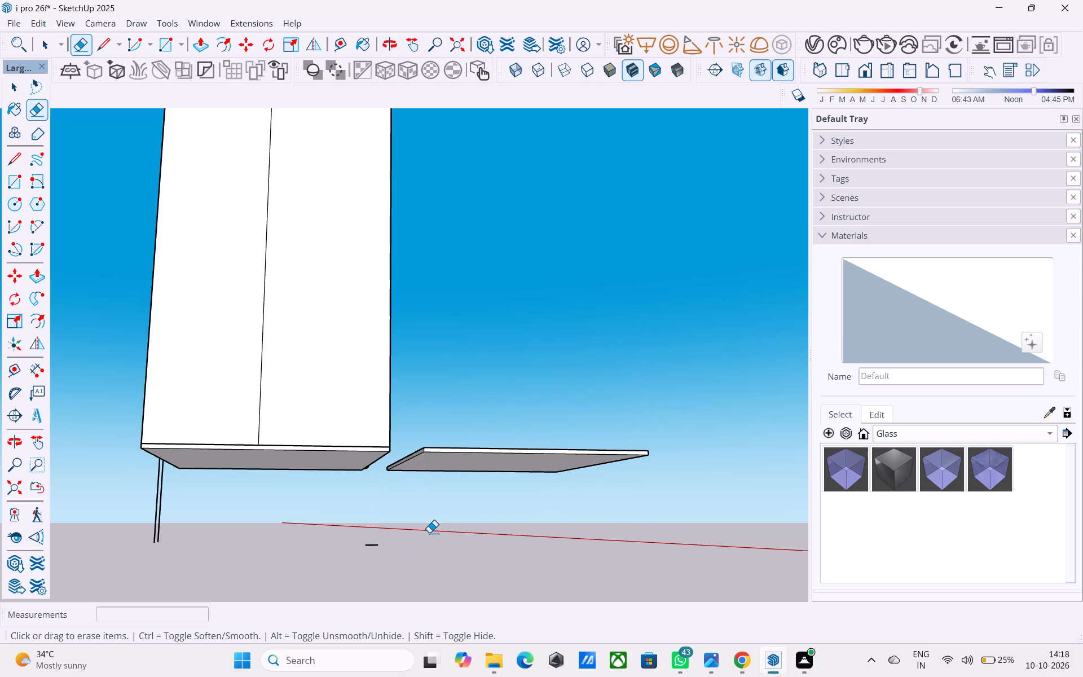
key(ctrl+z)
Inside the left block's group, erase the two thin legs below the base and their leftover end edges, and close the group.
key(space)
double_click(479, 421)
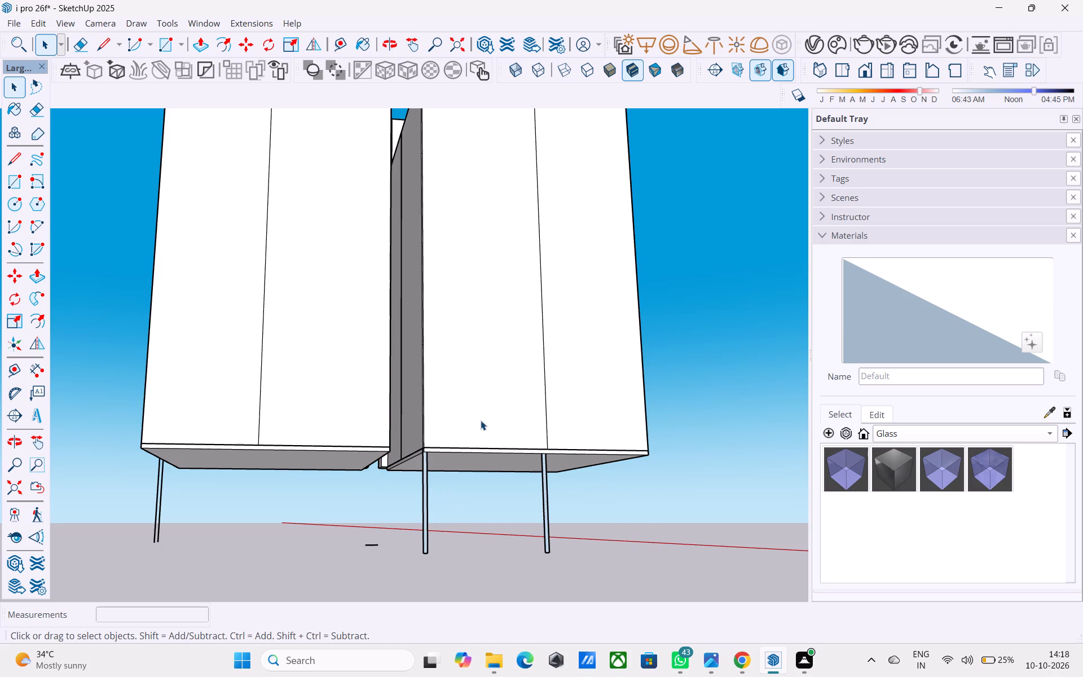
scroll(469, 471, up, 2)
key(e)
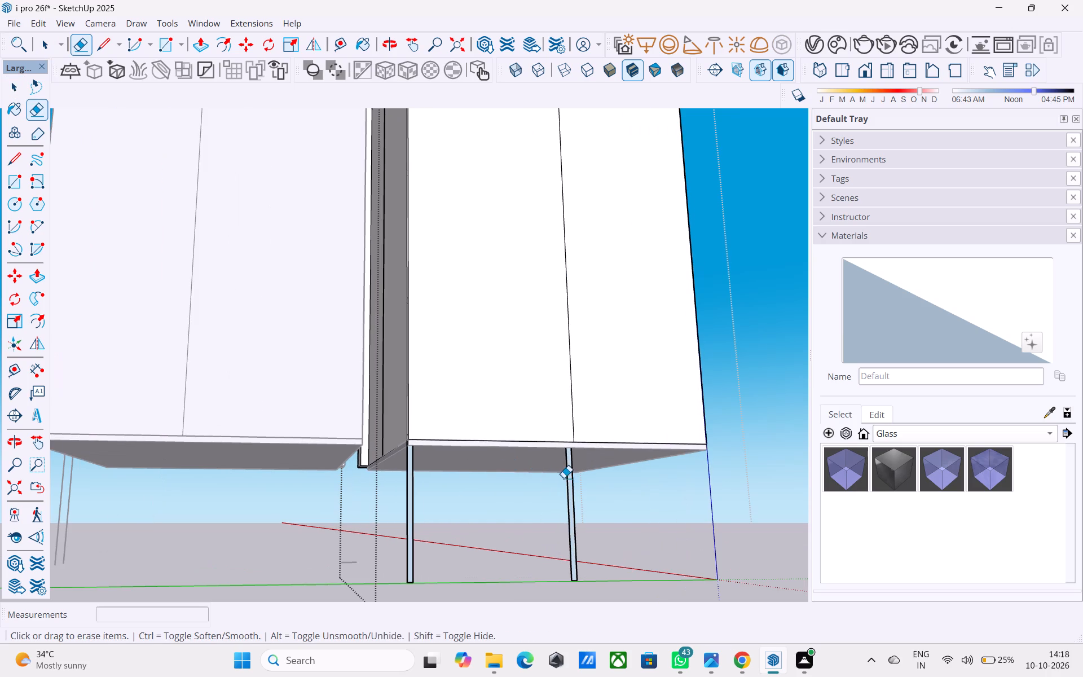
click(571, 482)
drag(403, 494, 416, 495)
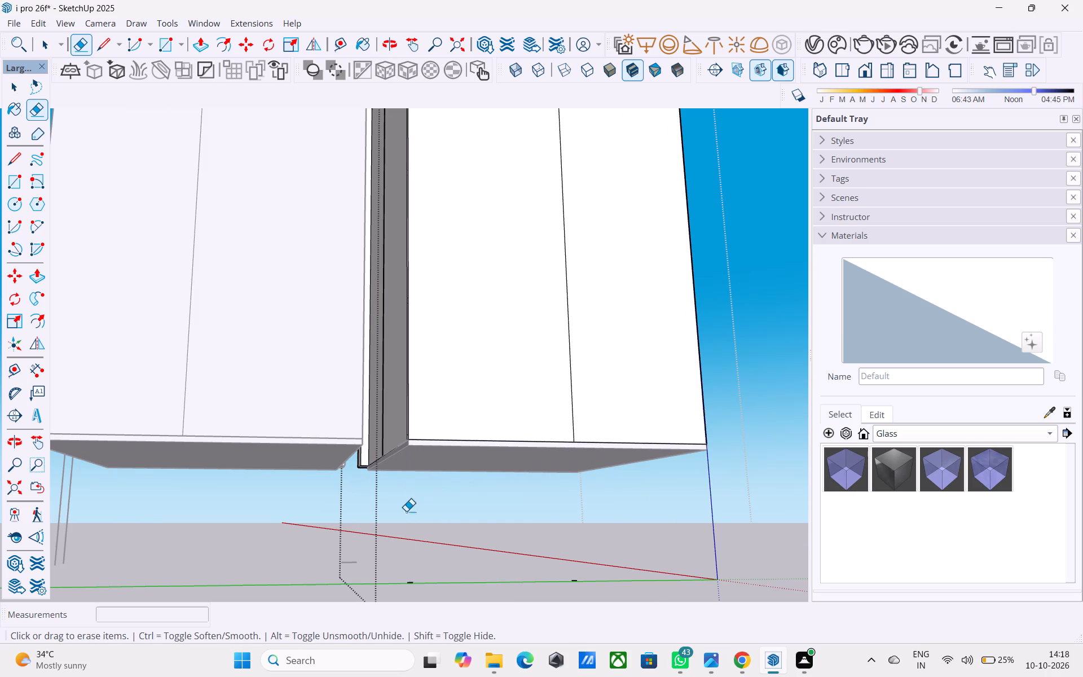
drag(418, 581, 413, 583)
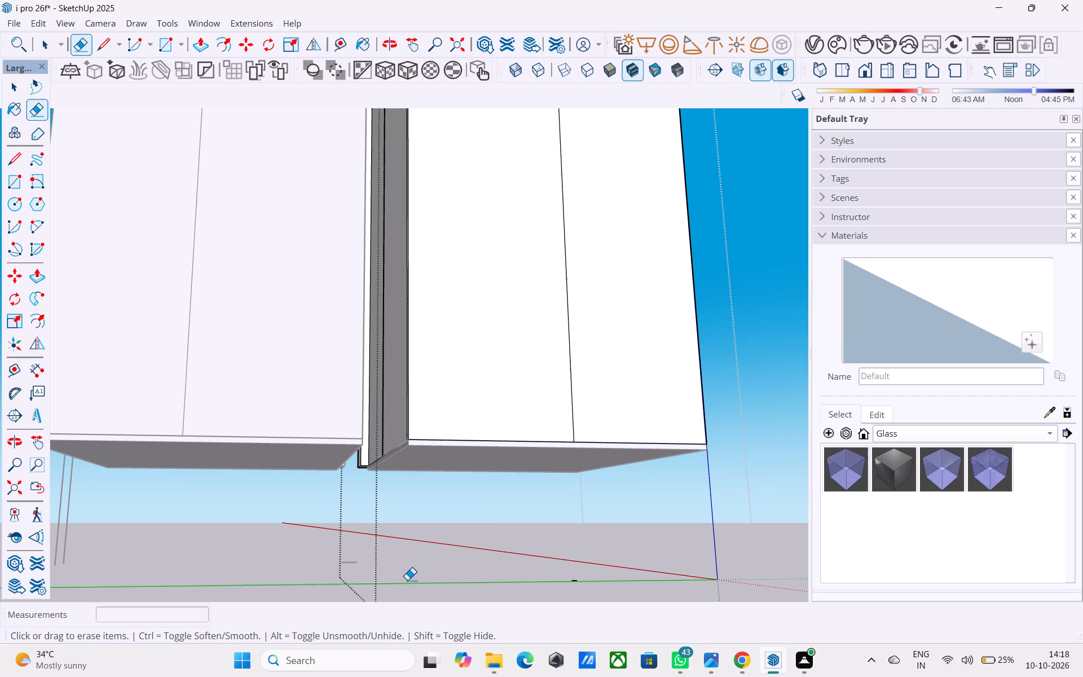
drag(574, 578, 576, 583)
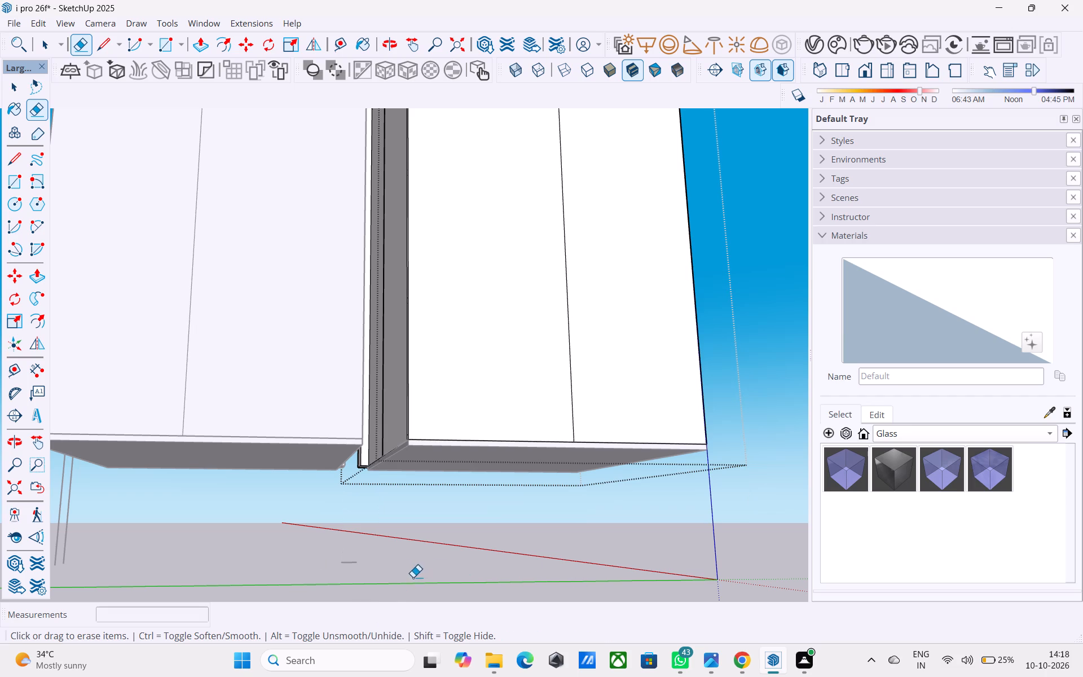
middle_drag(563, 524, 467, 537)
key(space)
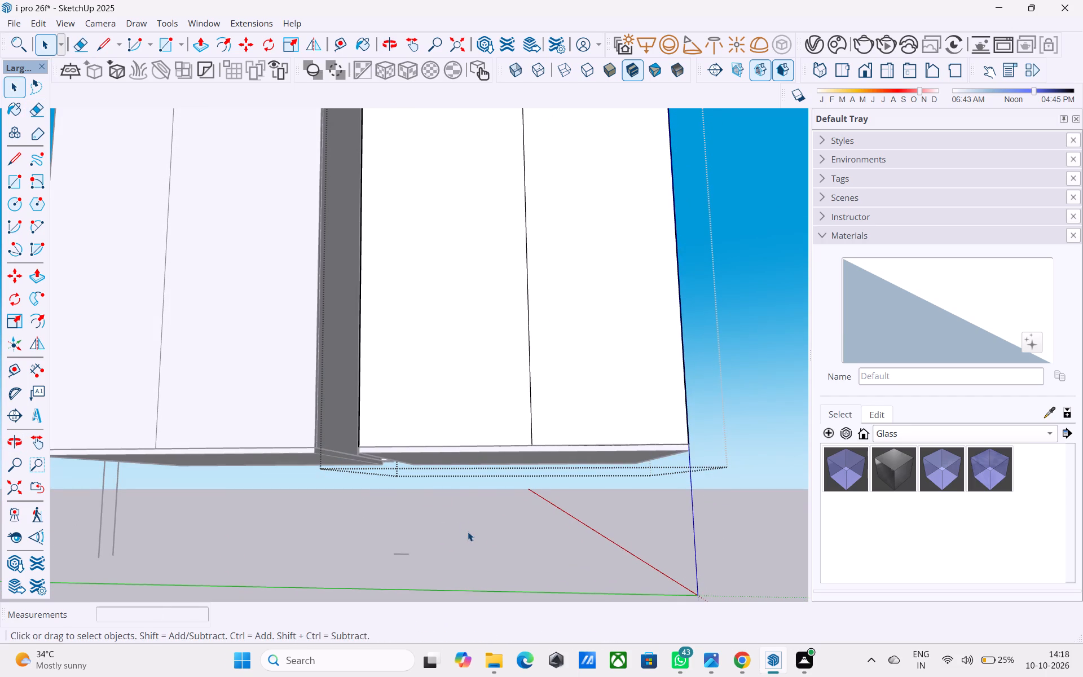
middle_drag(482, 514, 487, 406)
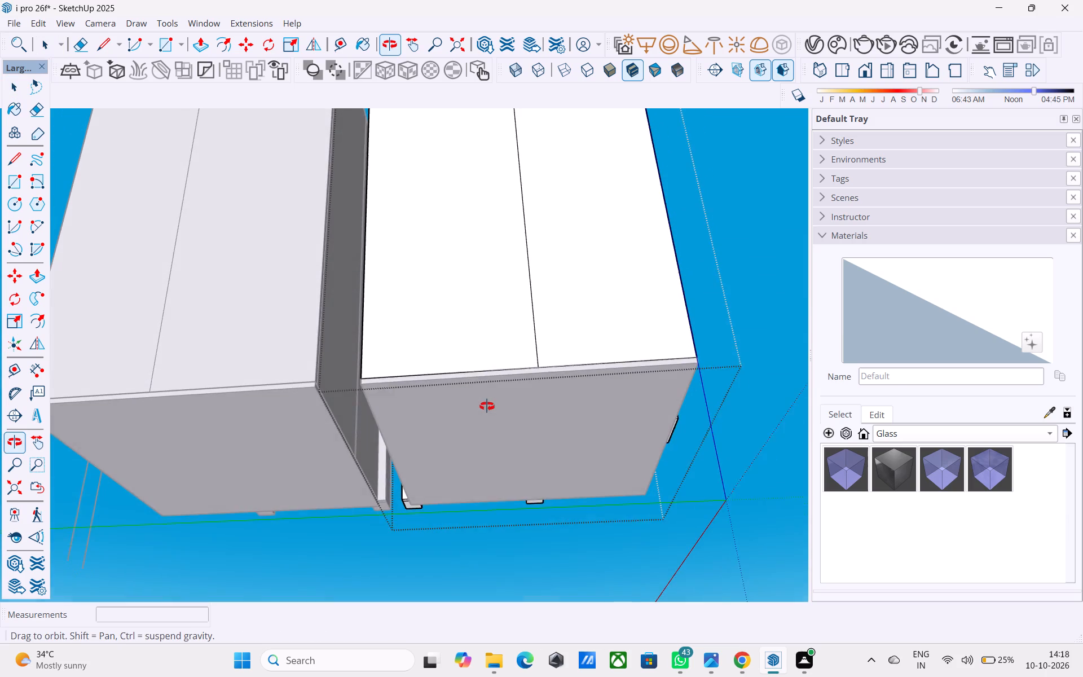
middle_drag(487, 406, 487, 405)
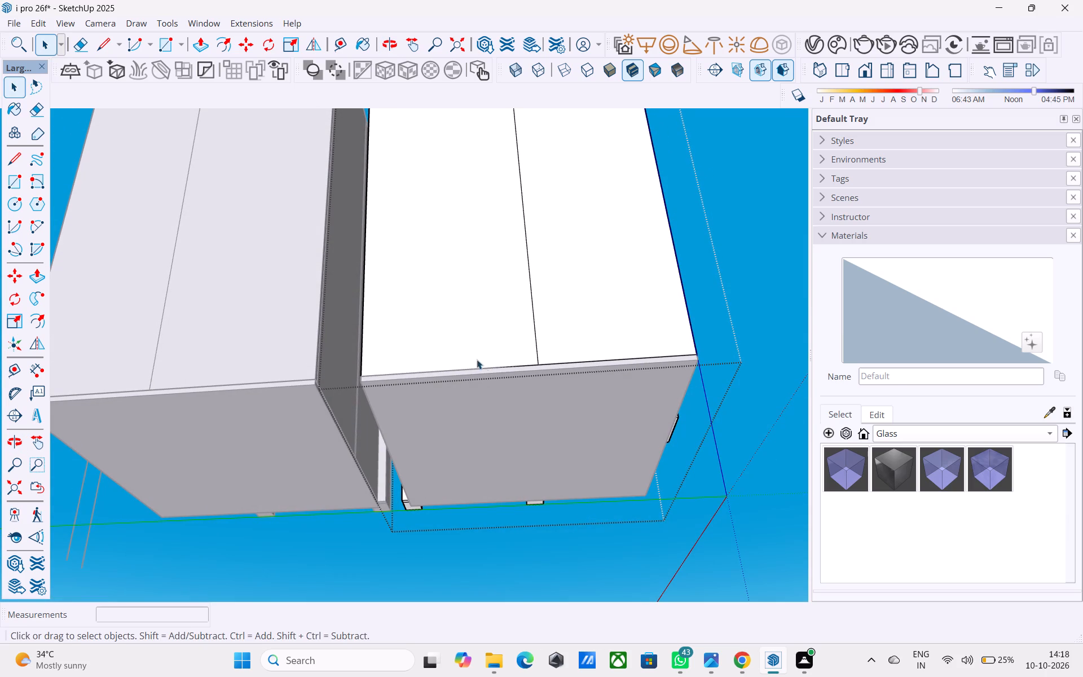
scroll(456, 353, down, 6)
click(659, 405)
scroll(470, 394, up, 2)
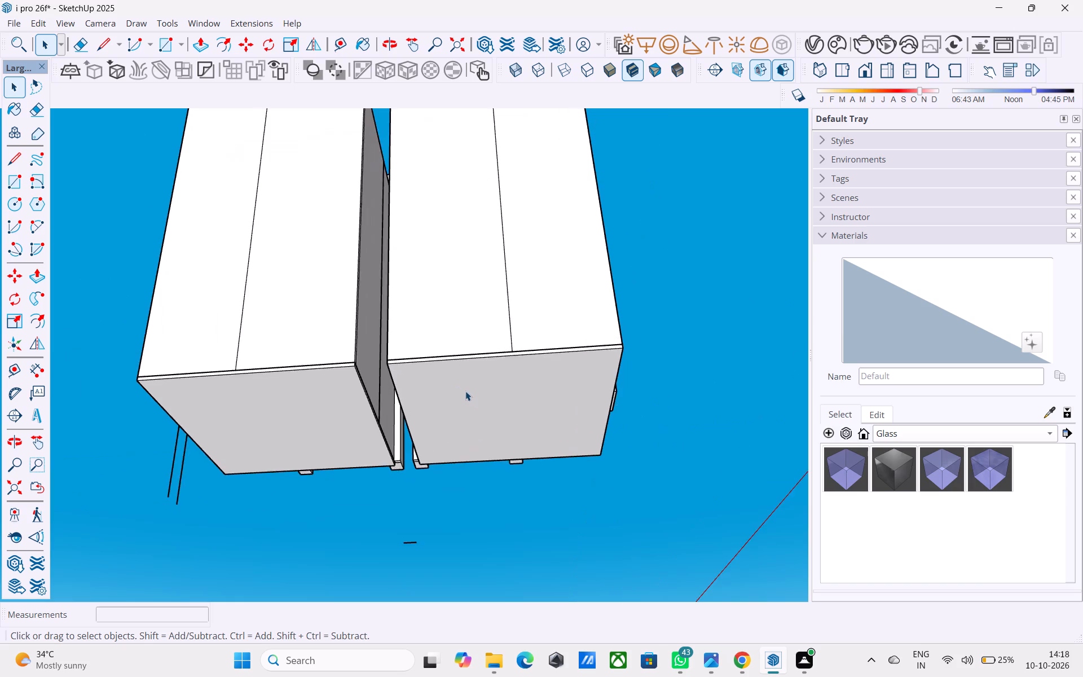
Offset the outline of the right block's underside face inward by 2'.
scroll(465, 391, up, 4)
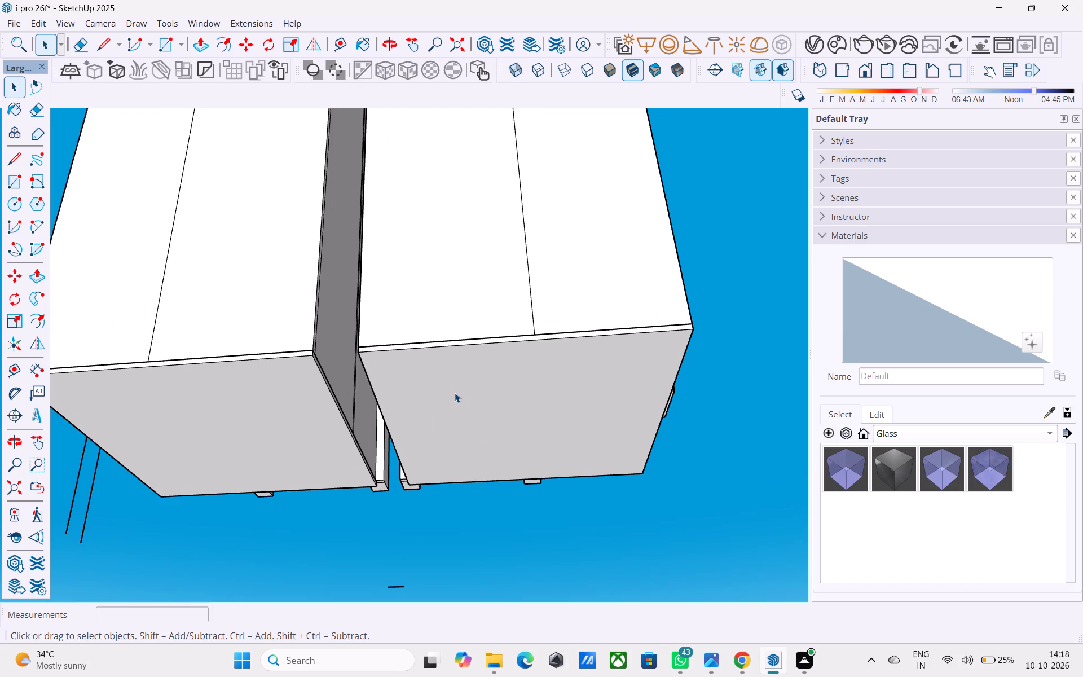
scroll(434, 402, up, 3)
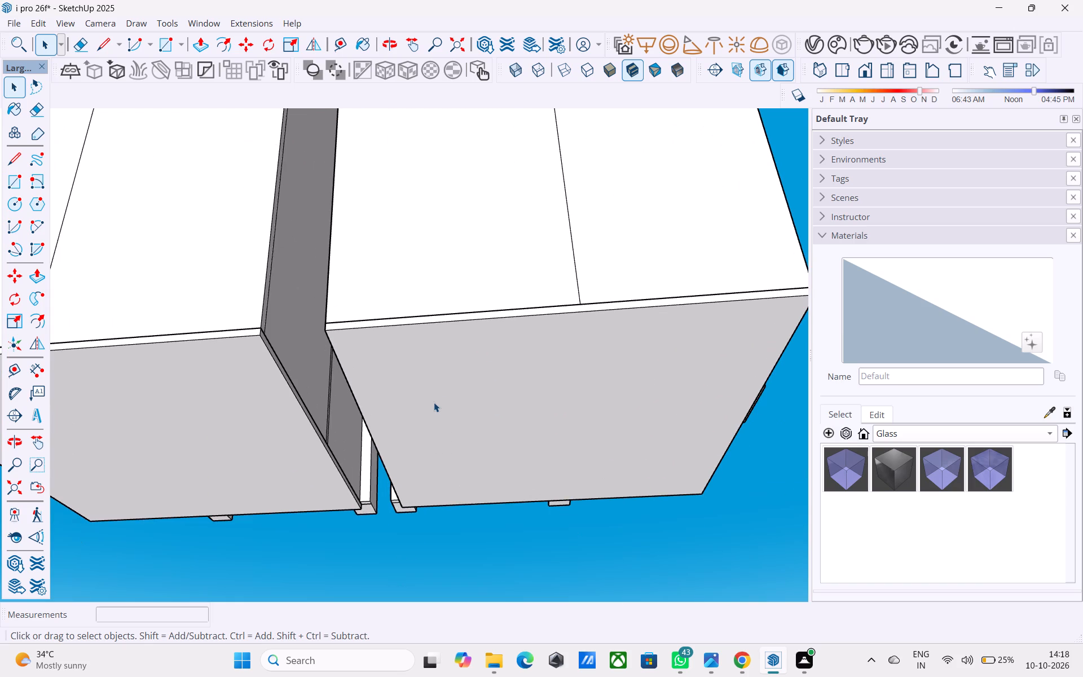
middle_drag(447, 396, 530, 391)
scroll(529, 393, up, 1)
click(523, 385)
middle_drag(505, 371, 459, 340)
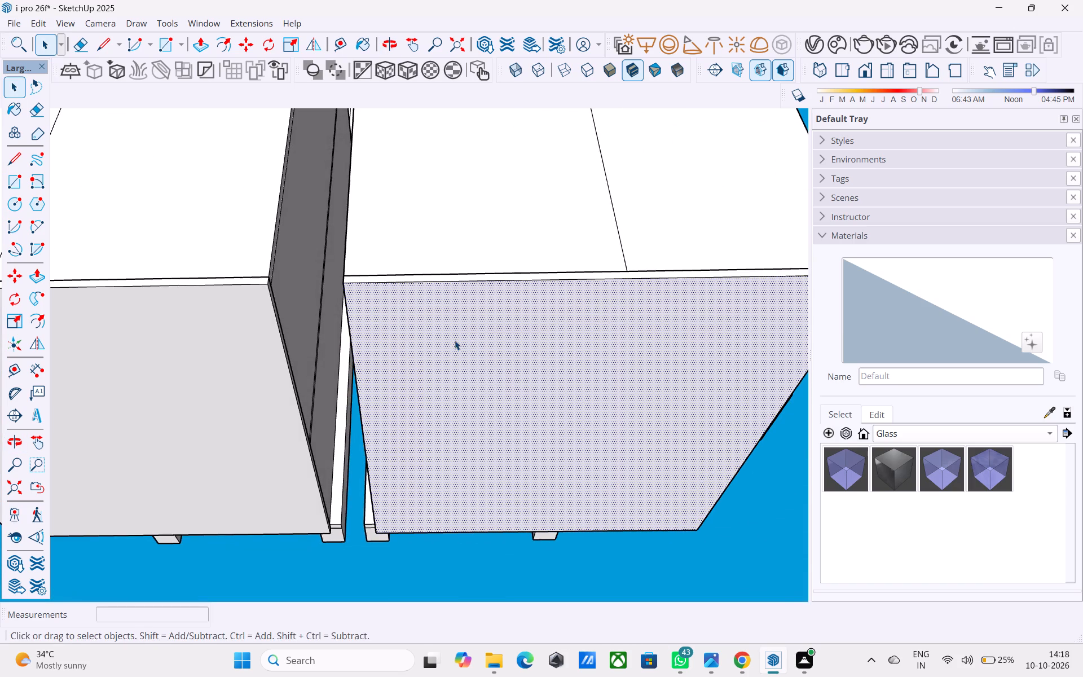
middle_drag(455, 340, 469, 309)
click(503, 369)
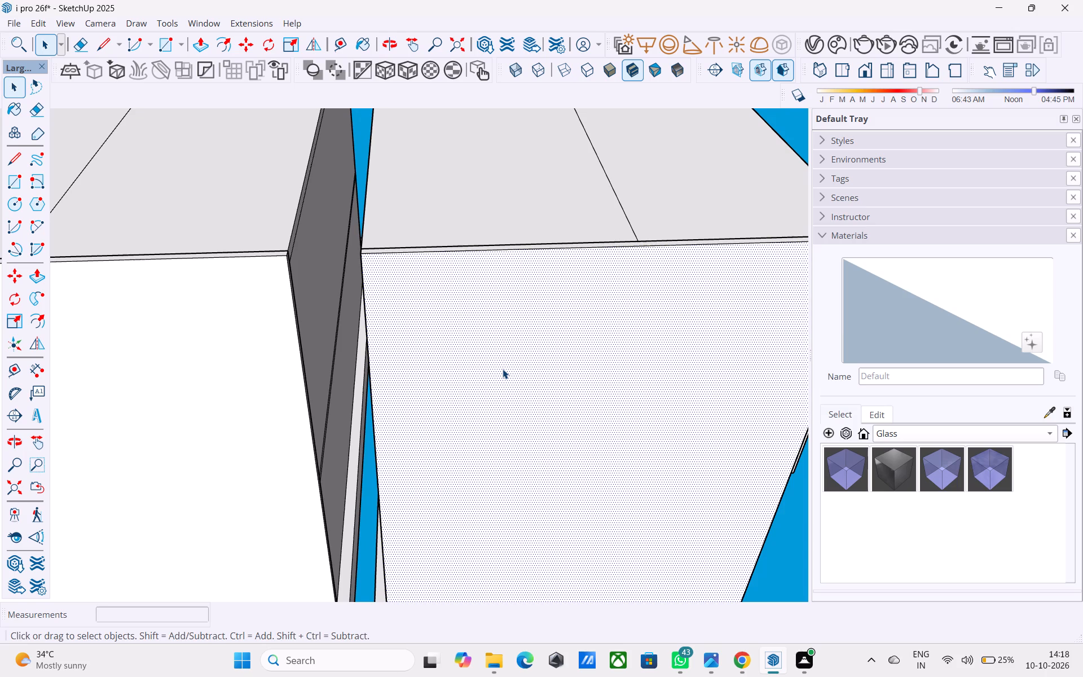
key(f)
click(503, 369)
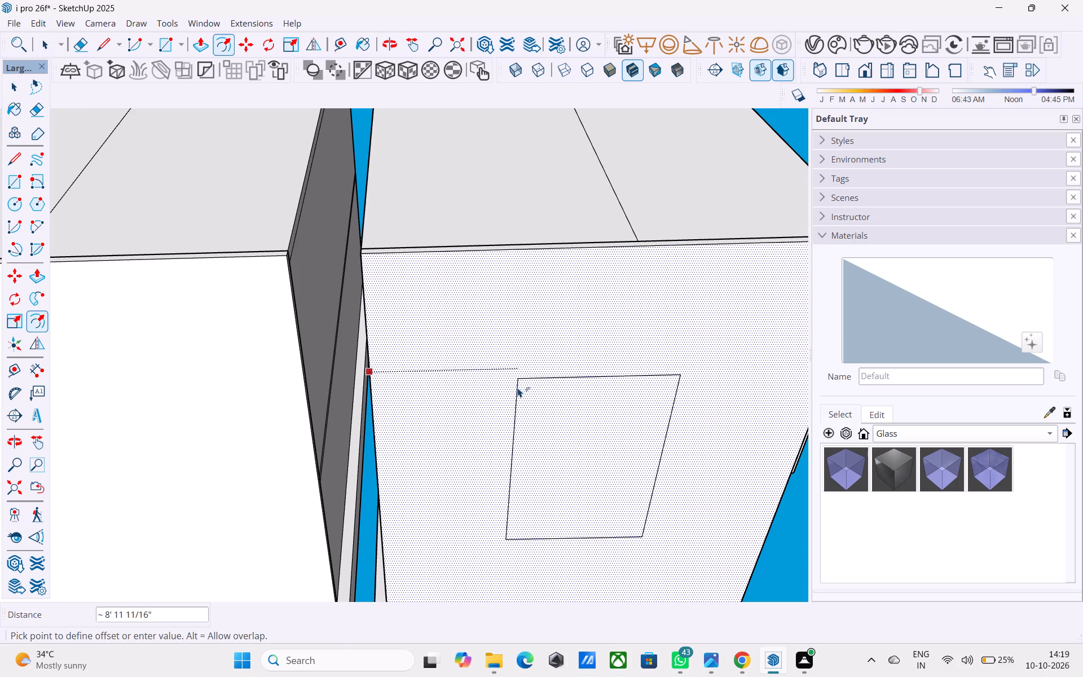
text(2')
key(Return)
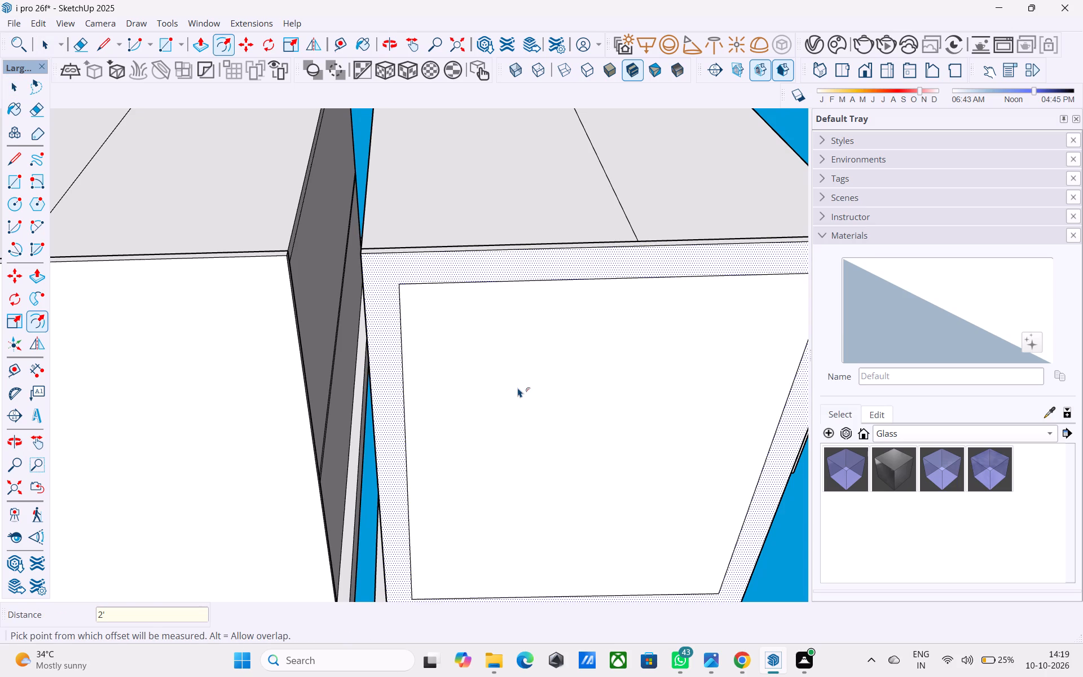
Draw a 29' centre line across the inset outline, joining the midpoints of its rear and front edges.
scroll(518, 408, down, 6)
scroll(512, 403, up, 1)
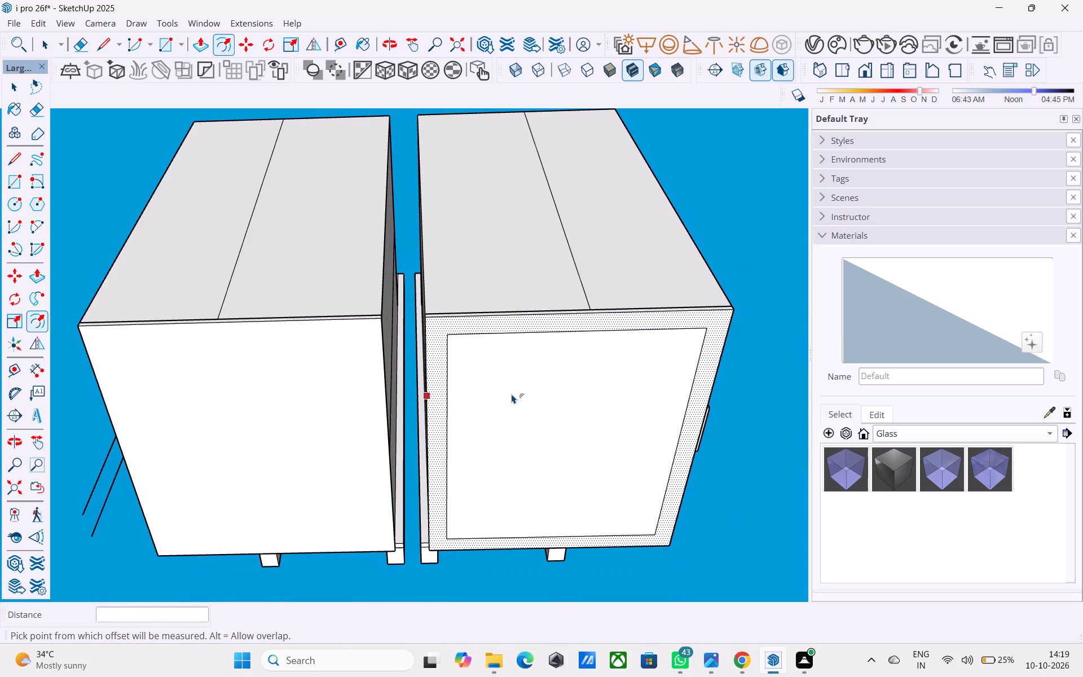
middle_drag(589, 364, 574, 363)
key(l)
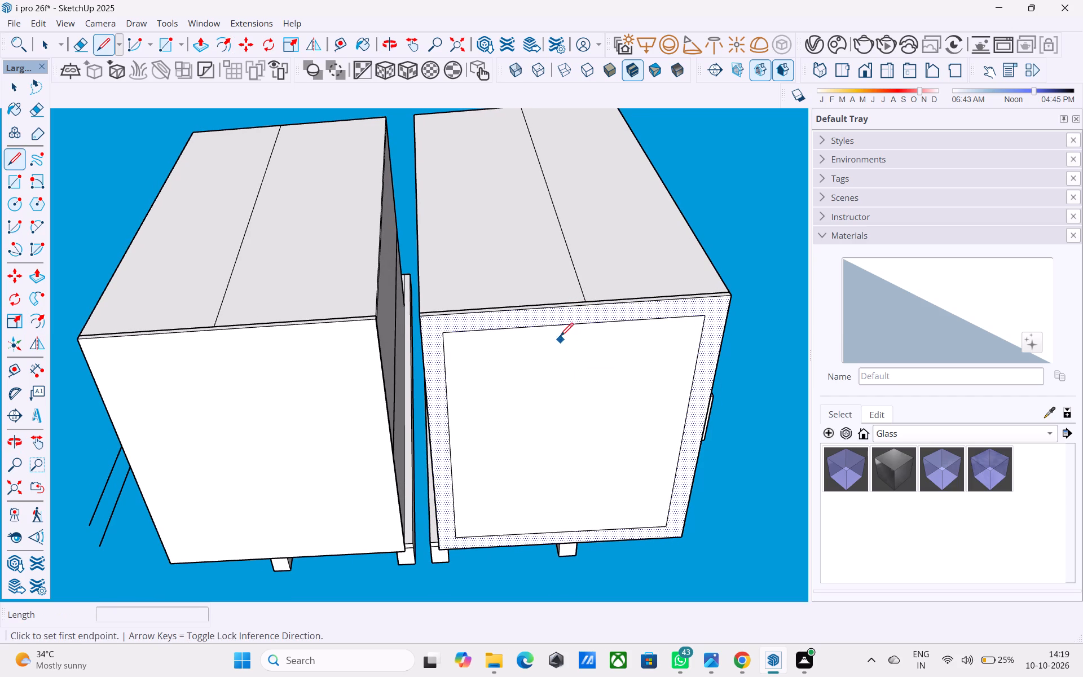
click(574, 327)
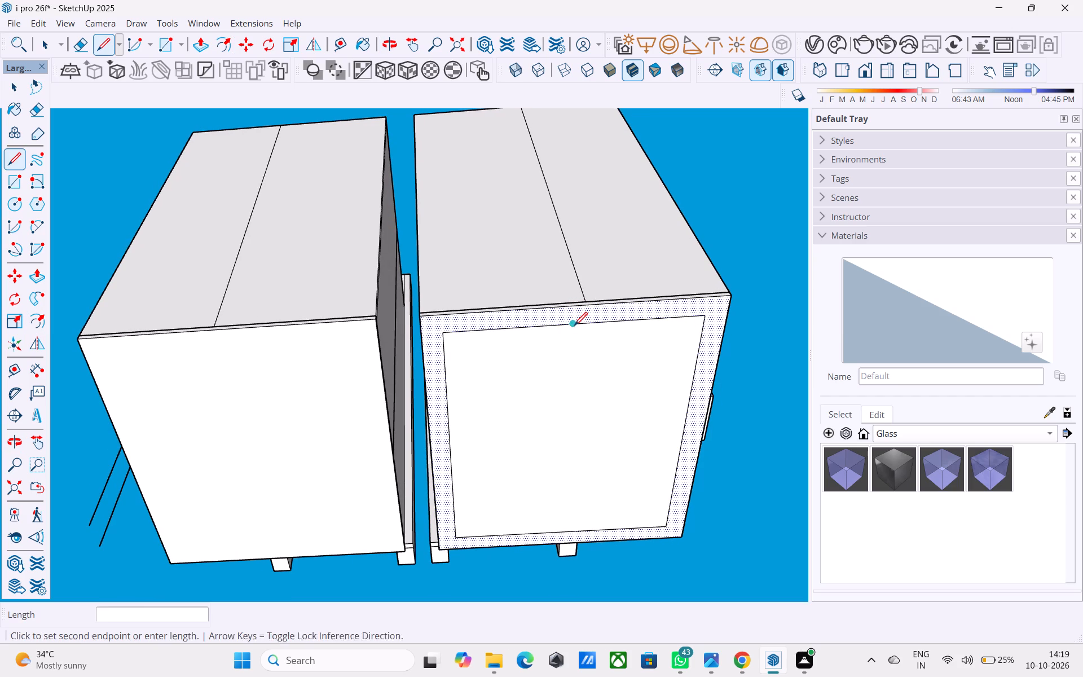
click(567, 531)
key(space)
Draw a 12" by 12" column square on the underside, inside the inset outline's half nearest the left block.
scroll(478, 417, down, 1)
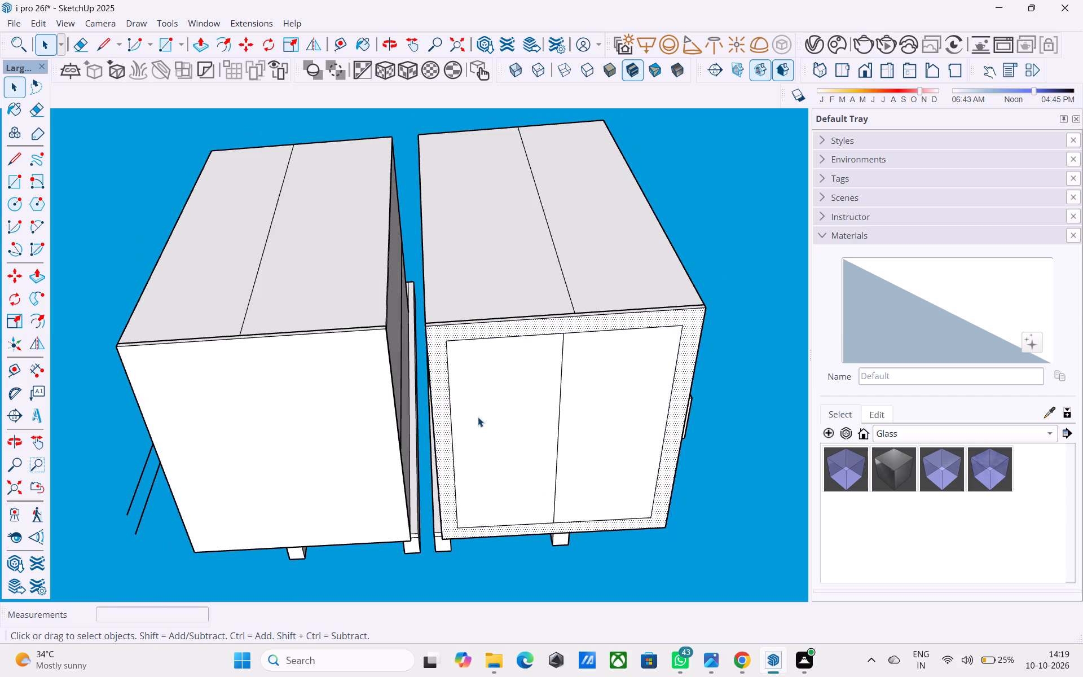
key(r)
click(473, 392)
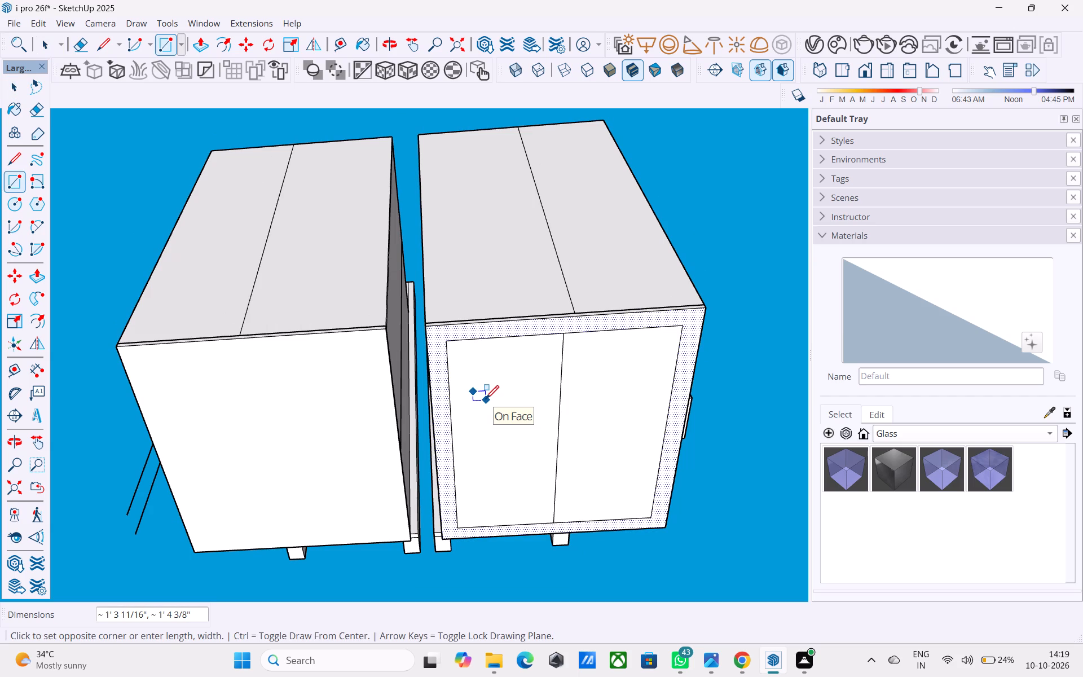
text(12')
key(BackSpace)
text(",12")
key(Return)
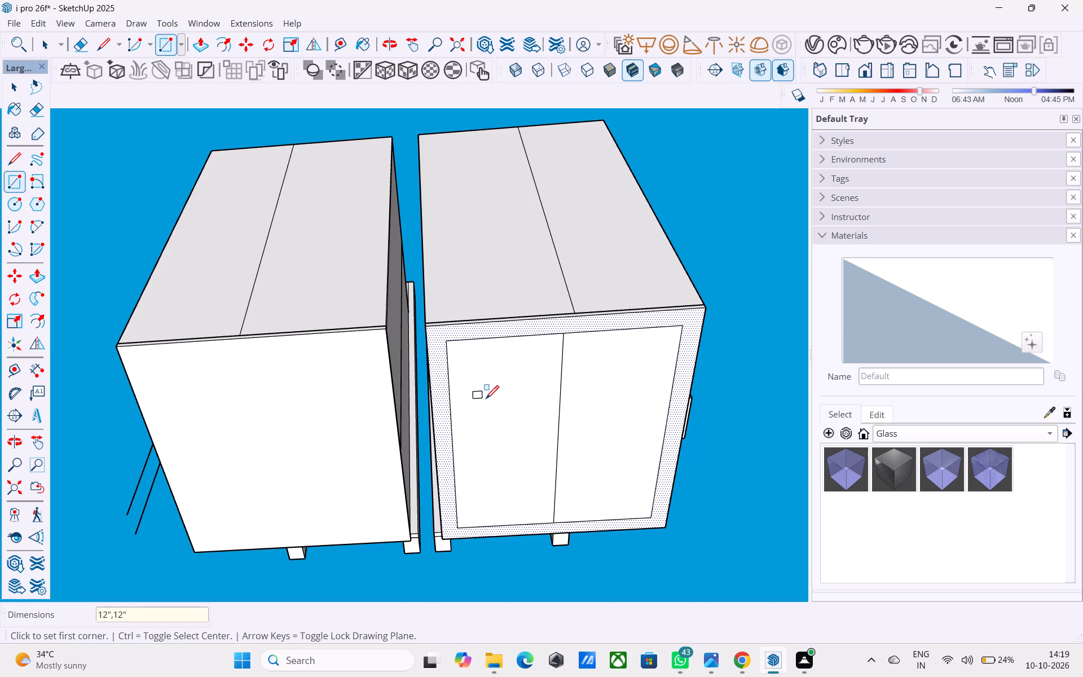
scroll(481, 397, up, 9)
key(space)
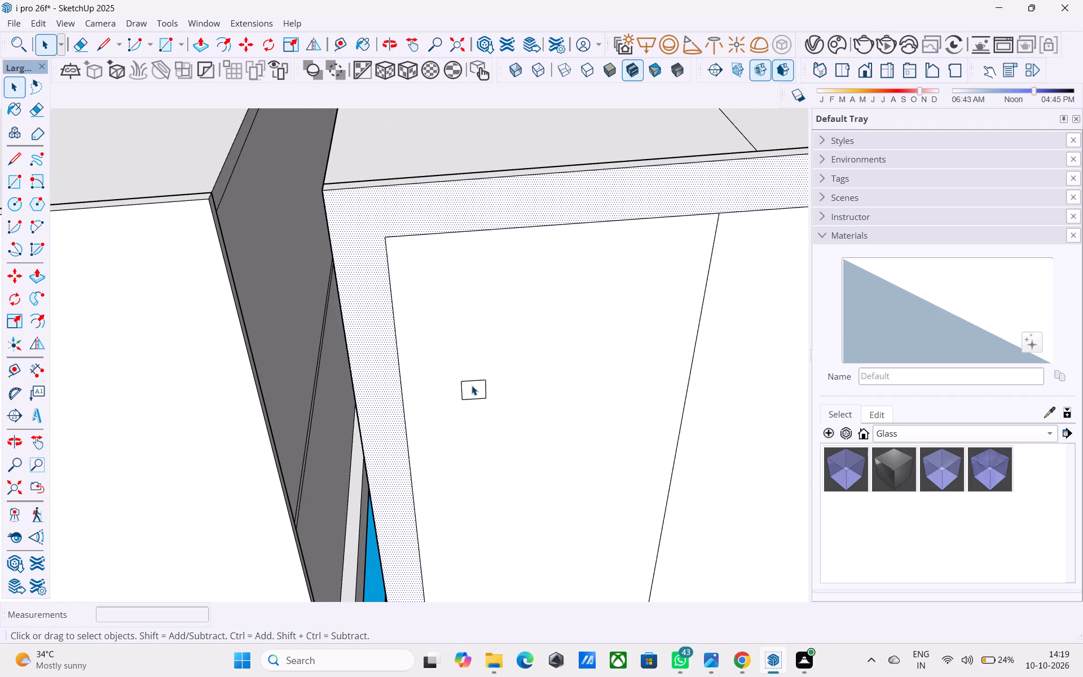
Copy the 12" square by its corner onto the inset outline's rear corner nearest the left block.
click(472, 385)
key(m)
scroll(456, 378, up, 3)
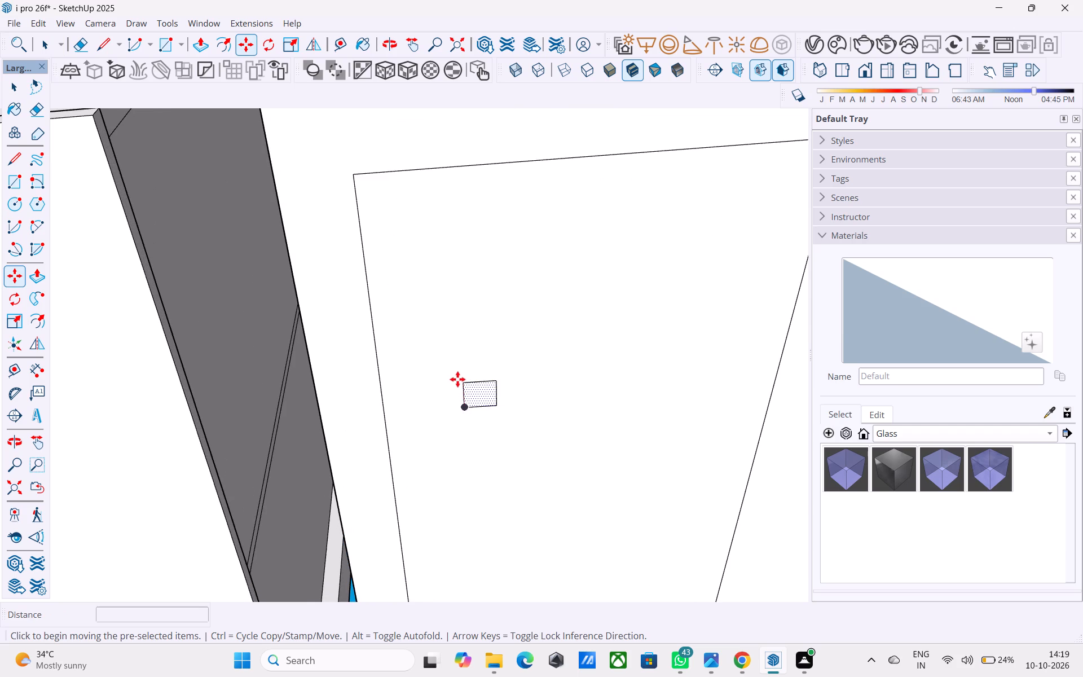
click(461, 380)
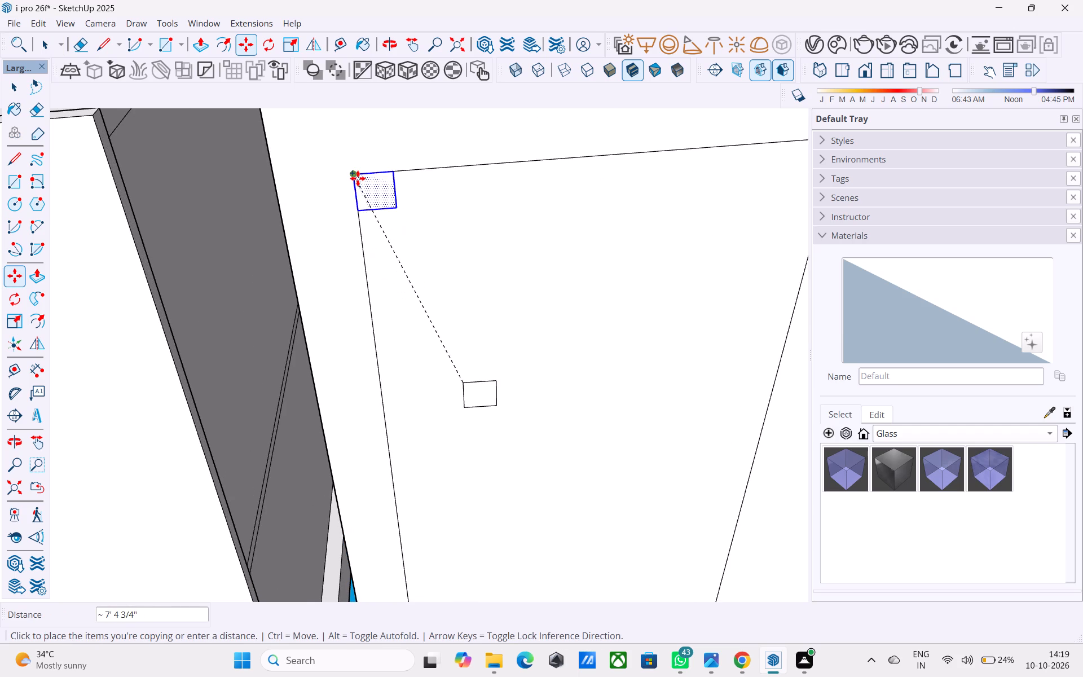
click(358, 178)
key(space)
Copy the corner square 11' 10 1/2" along the inset outline's rear edge to the end of the centre line.
click(379, 200)
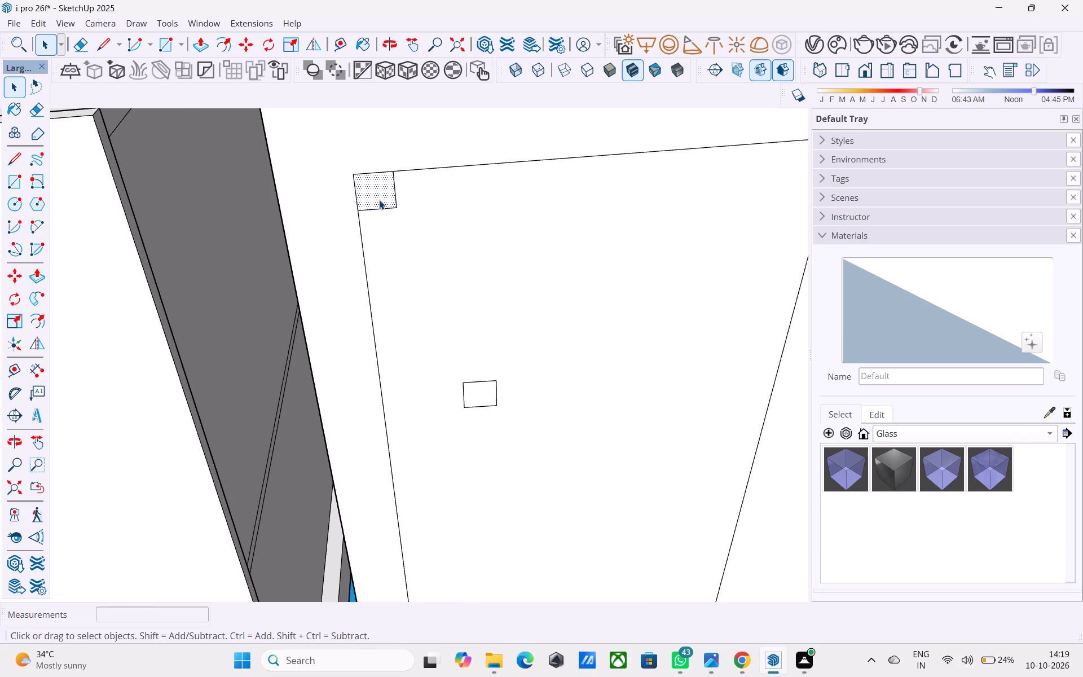
key(m)
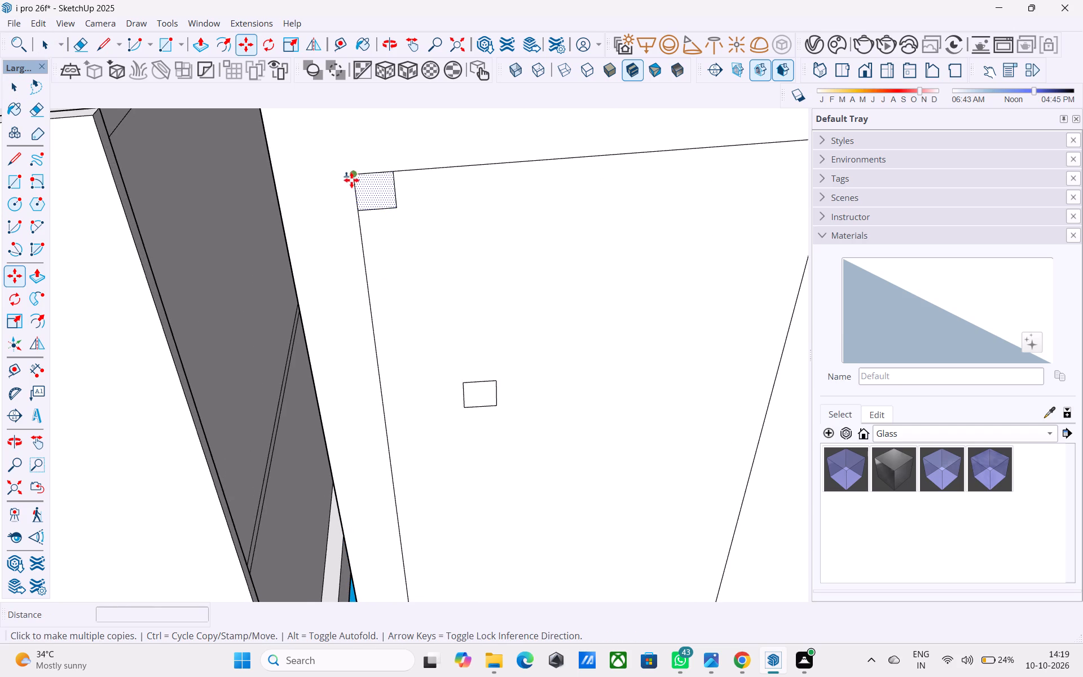
click(354, 177)
scroll(402, 287, down, 4)
scroll(319, 291, up, 1)
scroll(311, 299, down, 4)
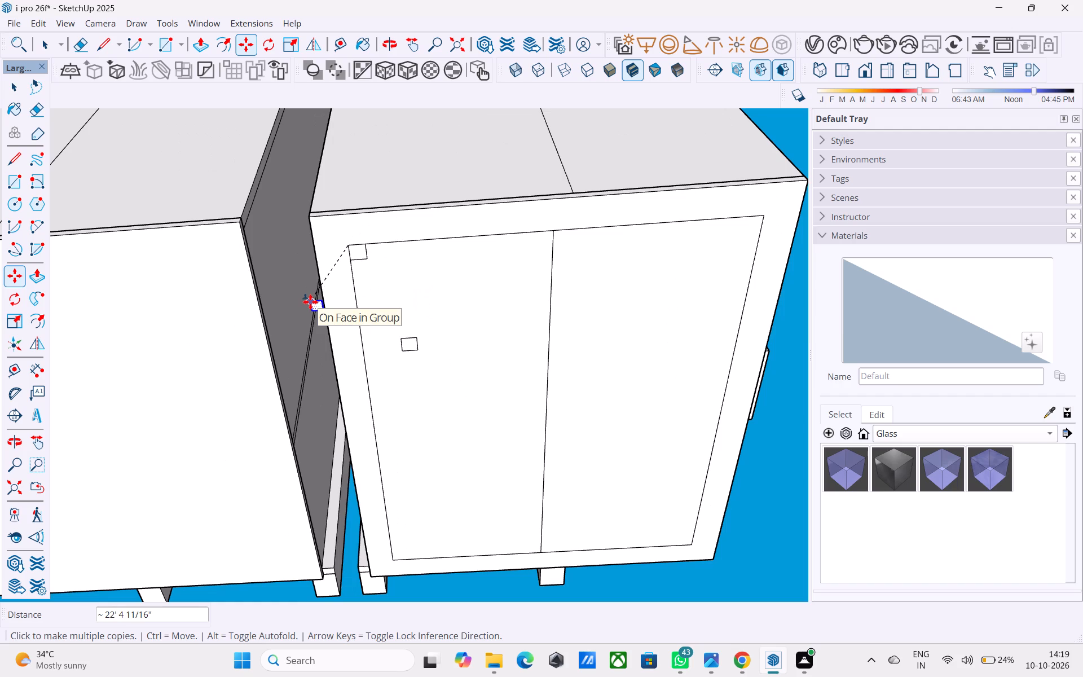
middle_drag(588, 235, 588, 236)
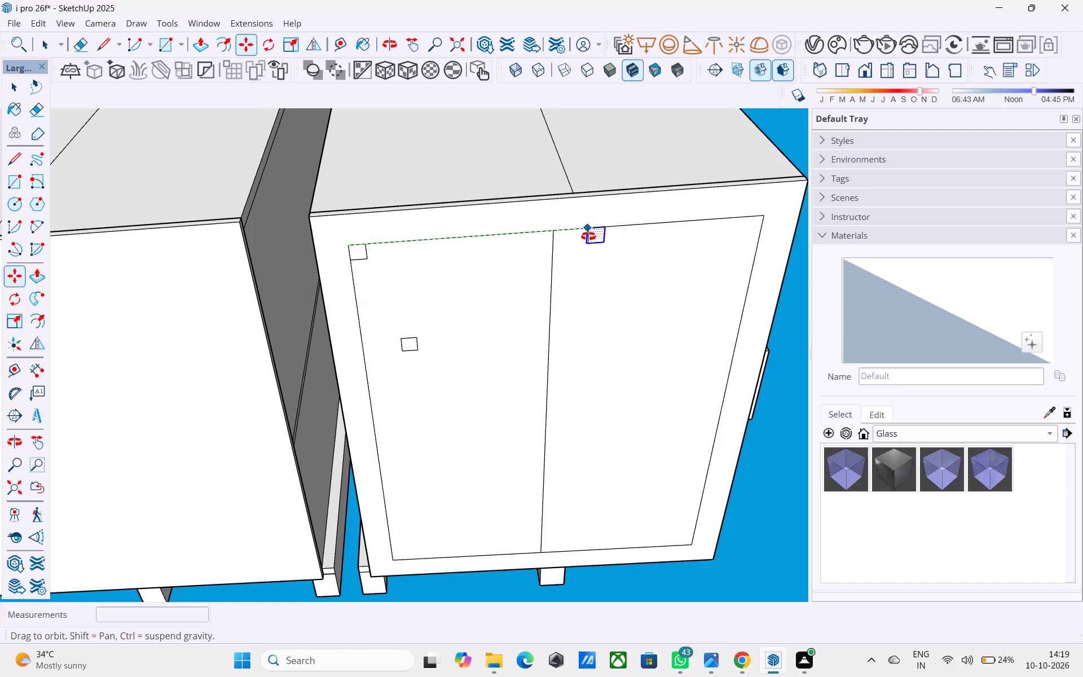
middle_drag(588, 236, 569, 250)
scroll(548, 244, up, 7)
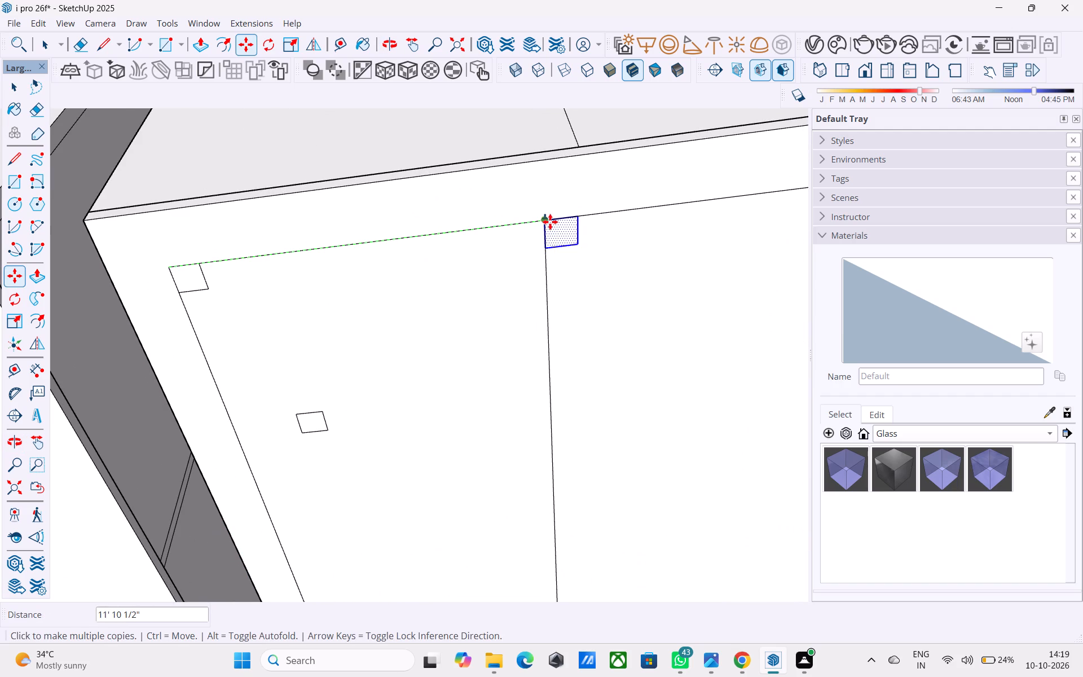
click(550, 222)
Examine the framed facade, the side walls and the column square layout on the right block's underside from several angles.
scroll(378, 318, down, 10)
scroll(551, 282, up, 5)
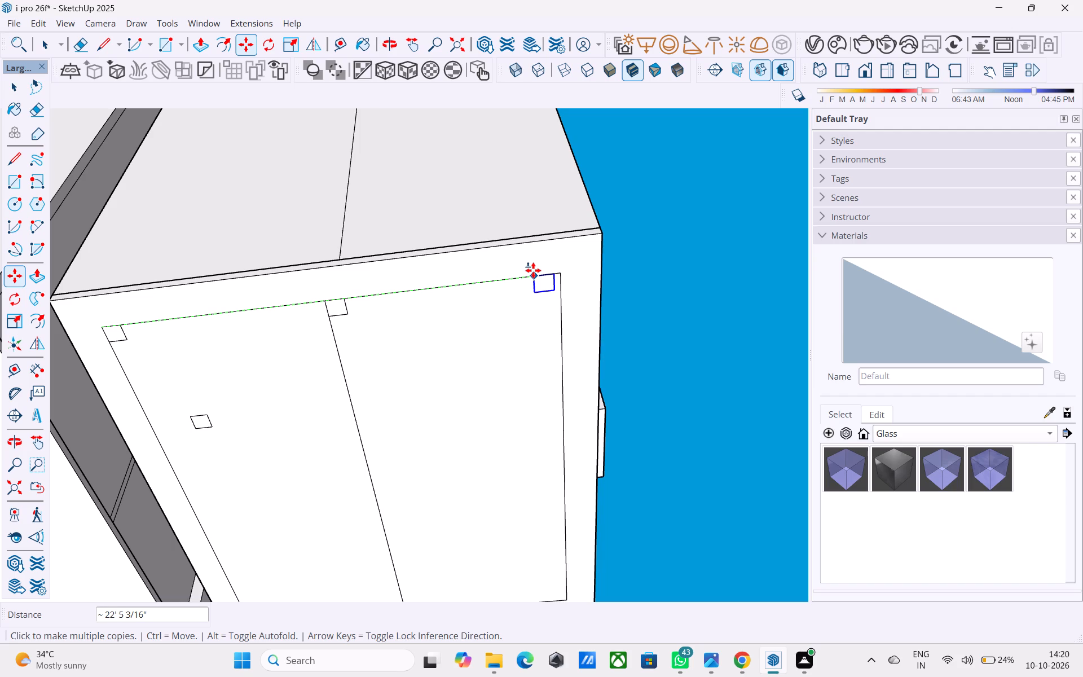
scroll(435, 368, down, 5)
middle_drag(437, 375, 456, 462)
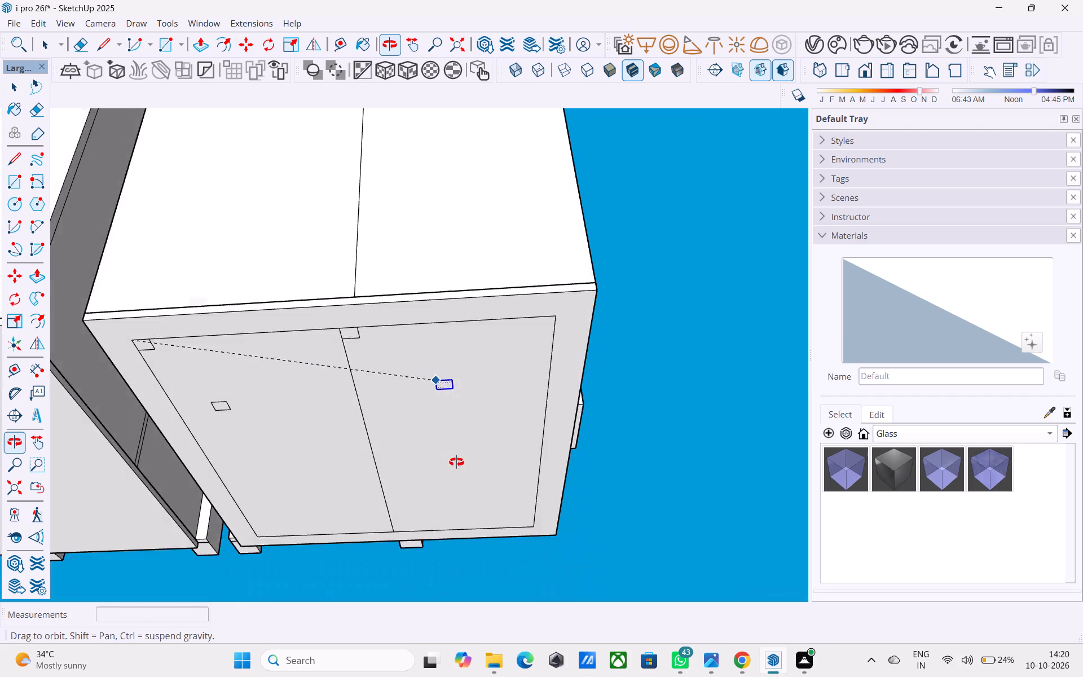
middle_drag(456, 462, 457, 462)
scroll(462, 456, down, 13)
middle_drag(449, 449, 332, 550)
scroll(343, 547, down, 1)
middle_drag(565, 357, 325, 542)
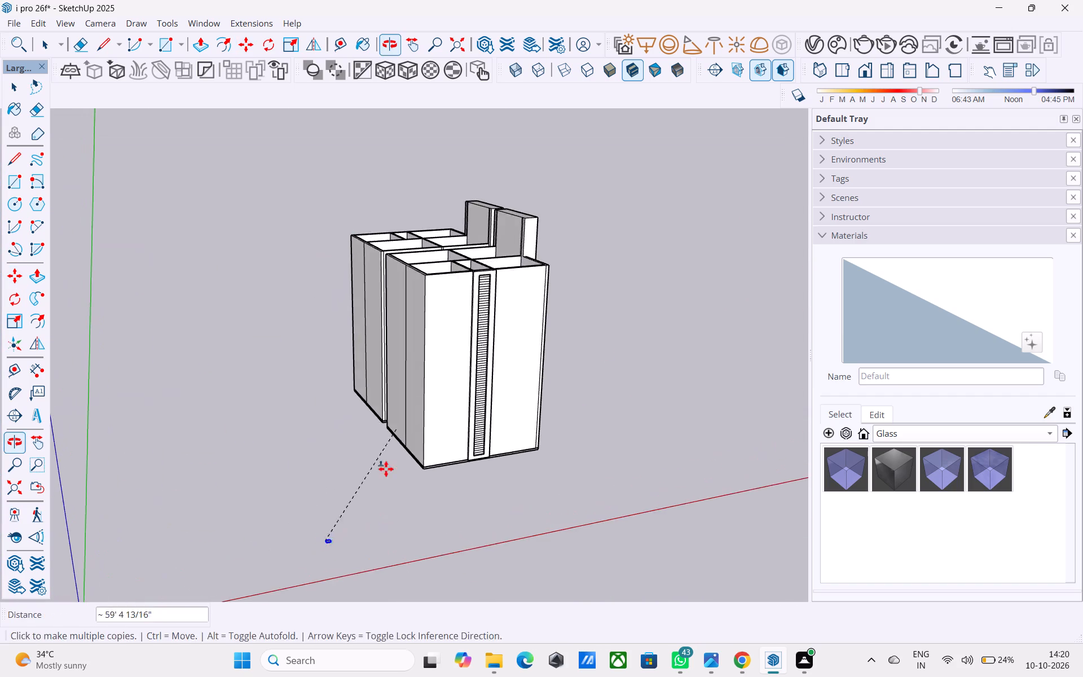
middle_drag(587, 362, 231, 408)
middle_drag(595, 351, 479, 383)
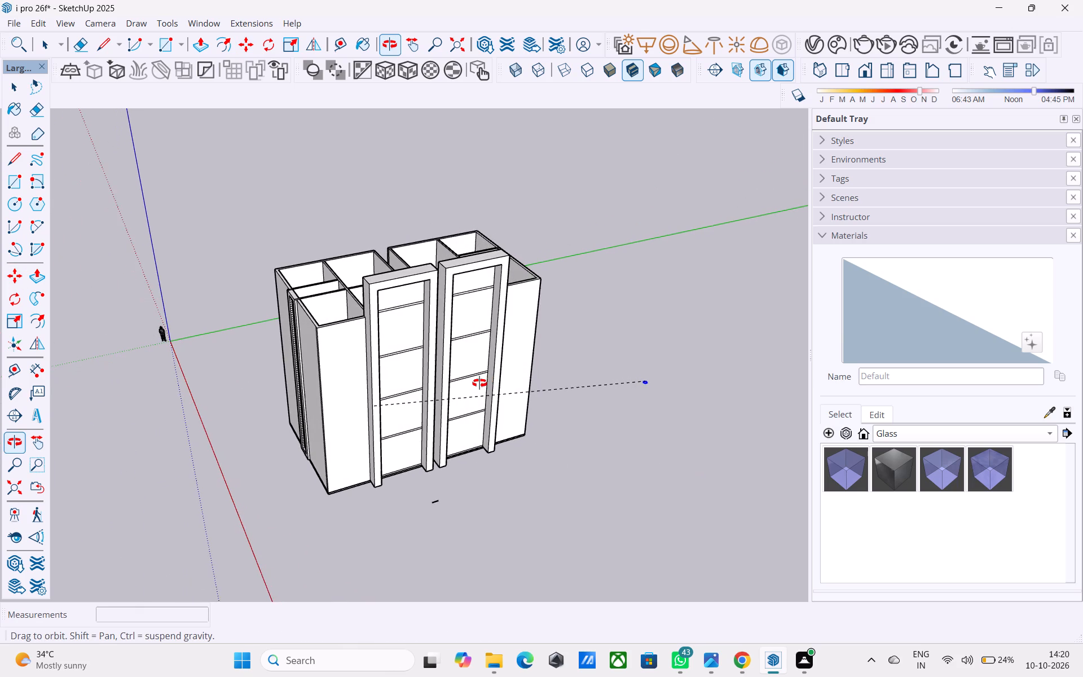
middle_drag(479, 383, 479, 384)
scroll(484, 381, up, 4)
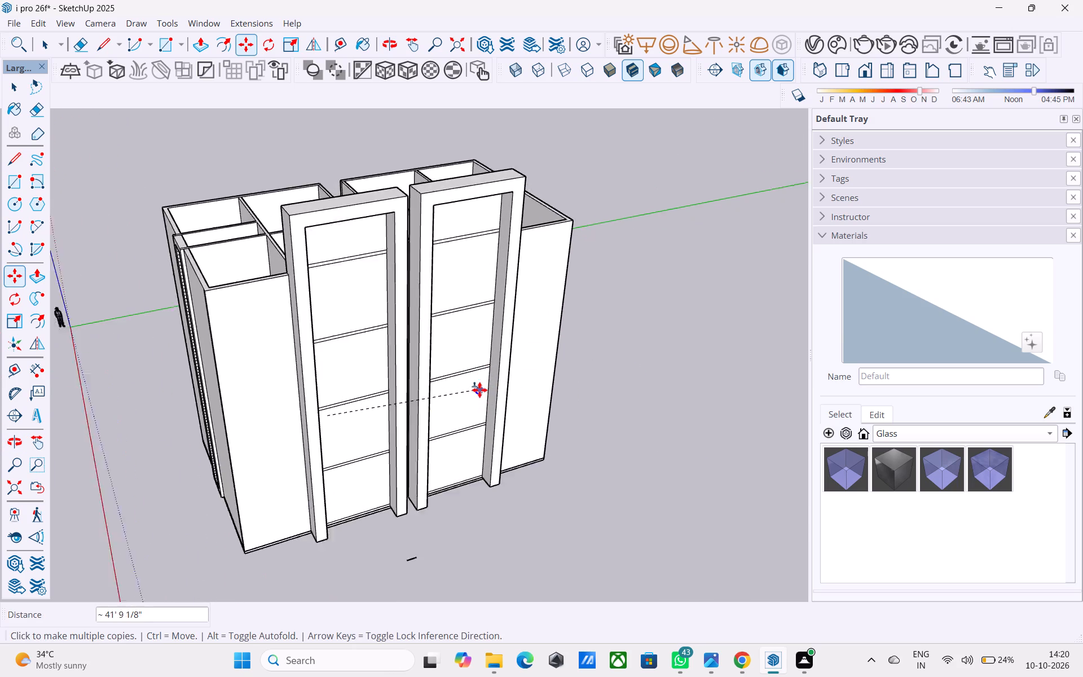
scroll(479, 390, up, 2)
middle_drag(463, 416, 483, 379)
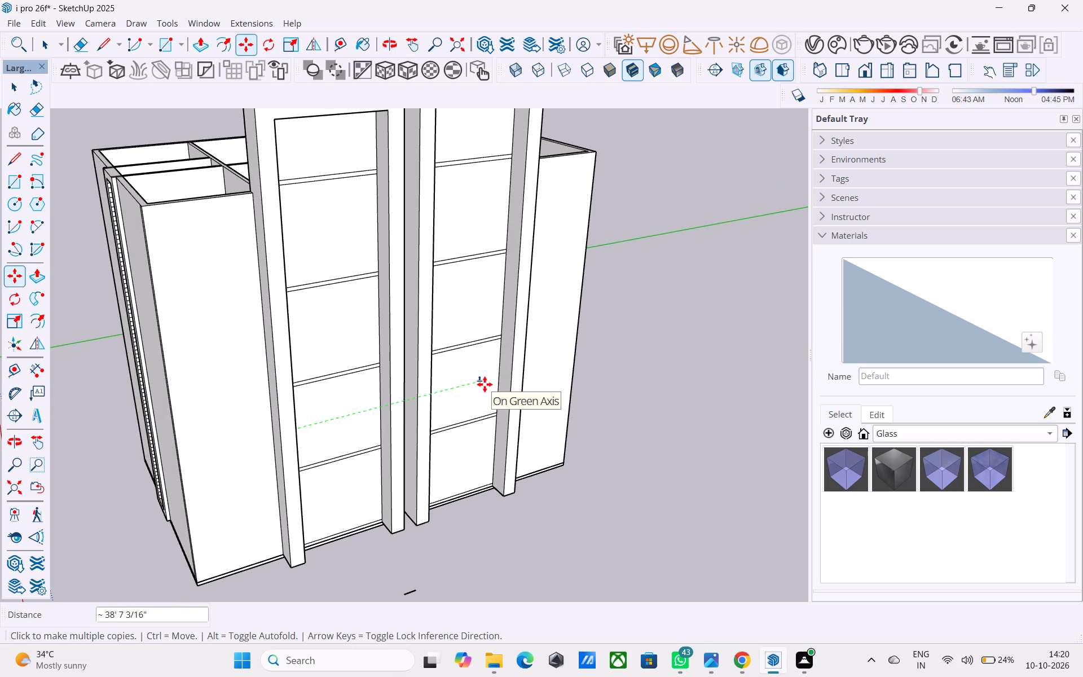
scroll(485, 384, up, 2)
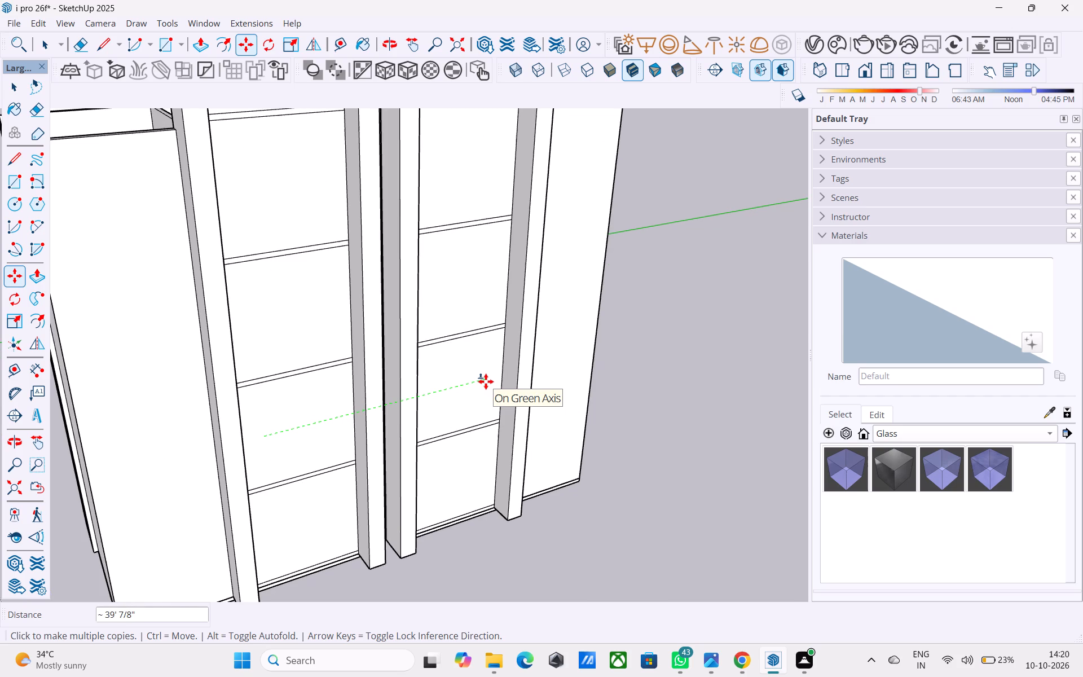
middle_drag(486, 382, 475, 403)
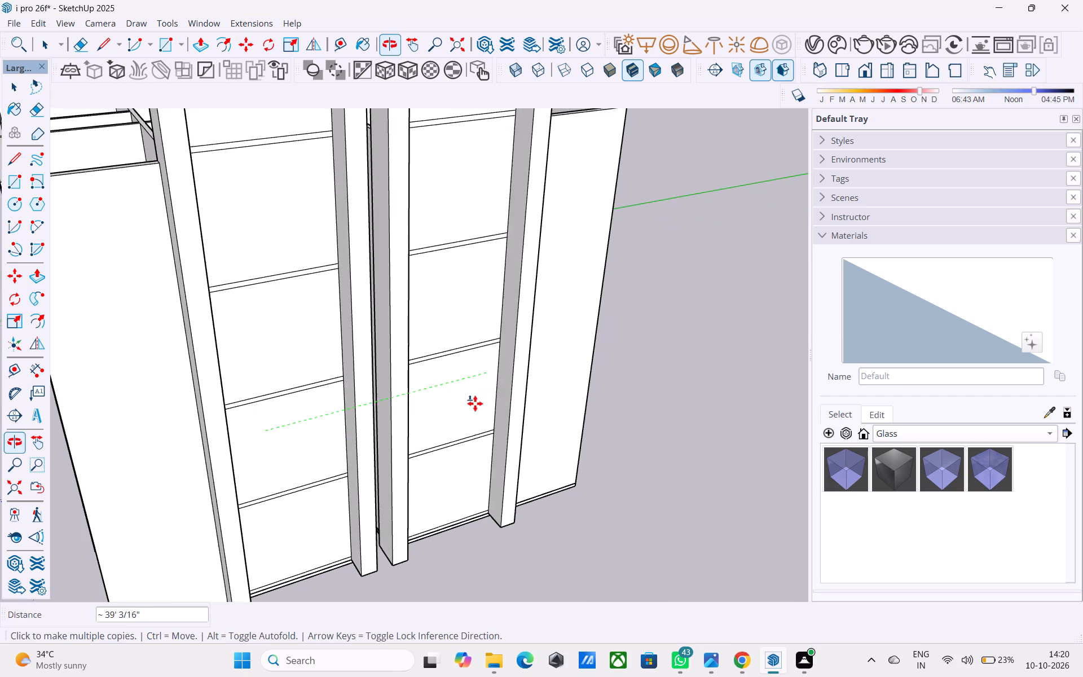
middle_drag(475, 403, 476, 403)
scroll(475, 399, down, 5)
middle_drag(460, 395, 502, 361)
key(space)
middle_drag(398, 441, 561, 288)
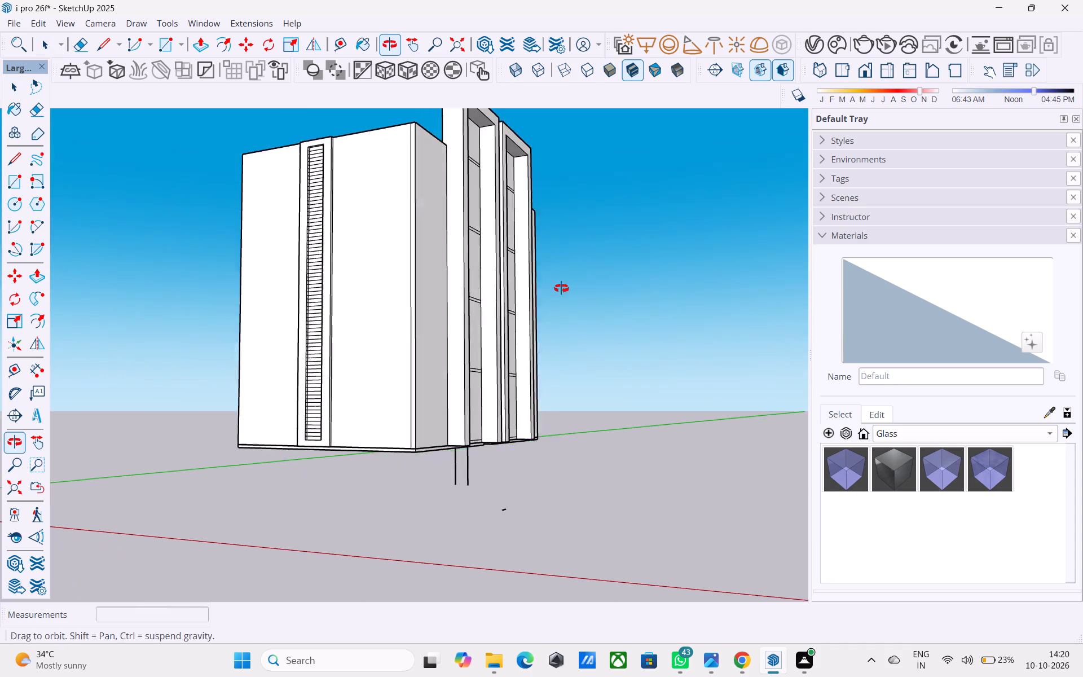
middle_drag(561, 288, 562, 288)
shift+middle_drag(455, 355, 481, 299)
middle_drag(452, 349, 502, 276)
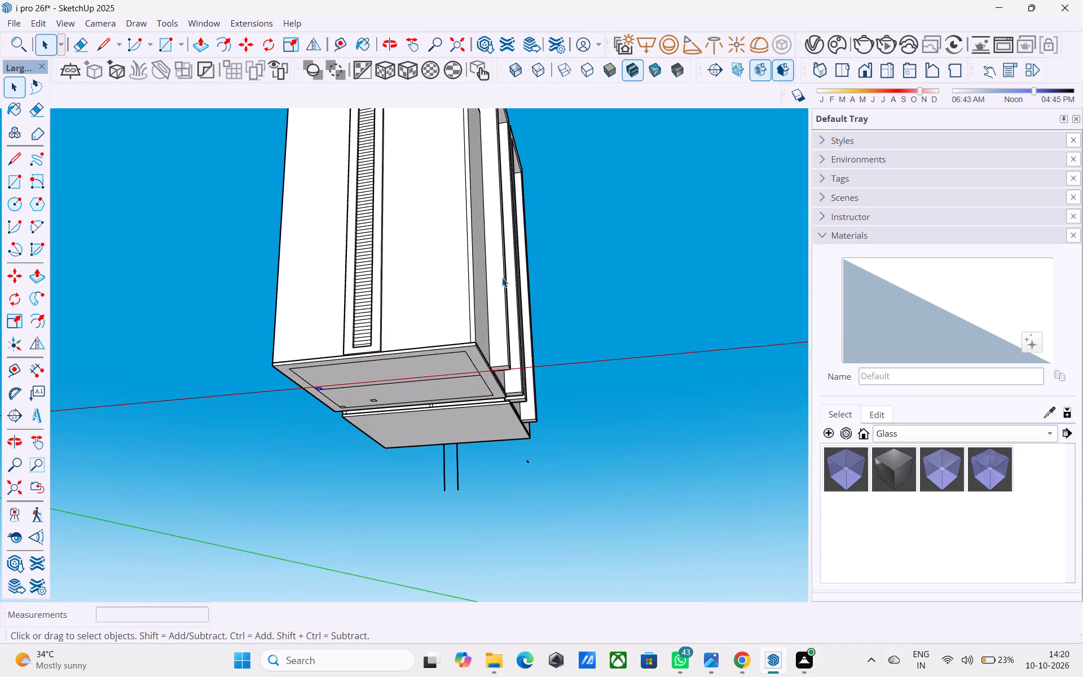
middle_drag(418, 345, 564, 326)
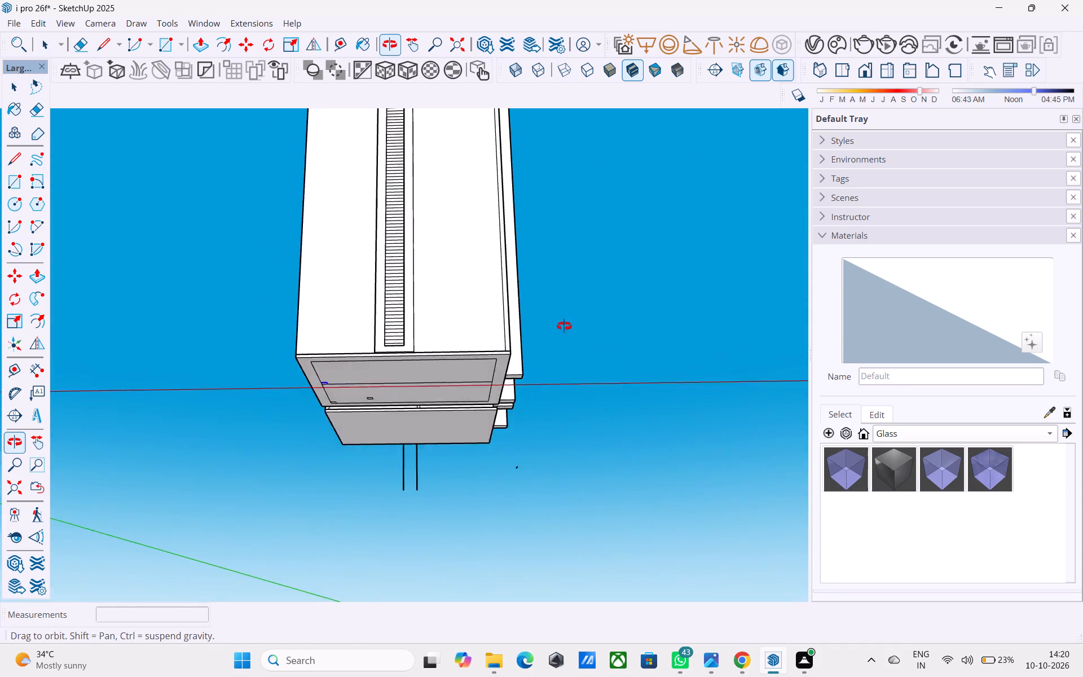
middle_drag(564, 326, 567, 326)
middle_drag(497, 338, 541, 313)
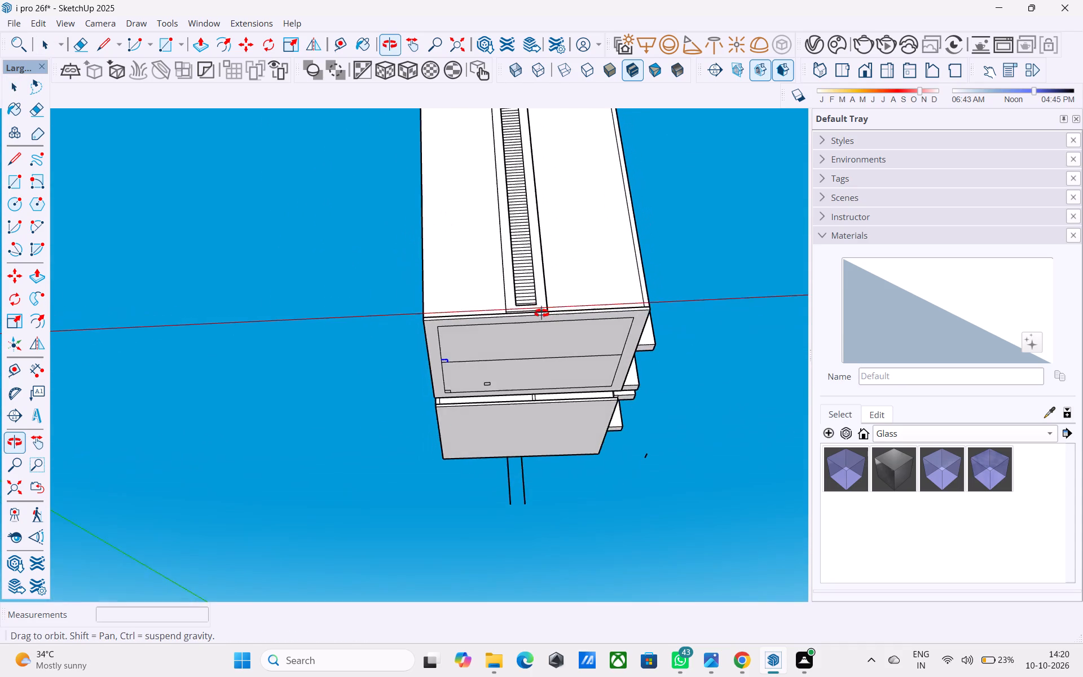
middle_drag(541, 313, 534, 311)
scroll(503, 356, up, 4)
middle_drag(409, 369, 469, 283)
scroll(465, 288, up, 9)
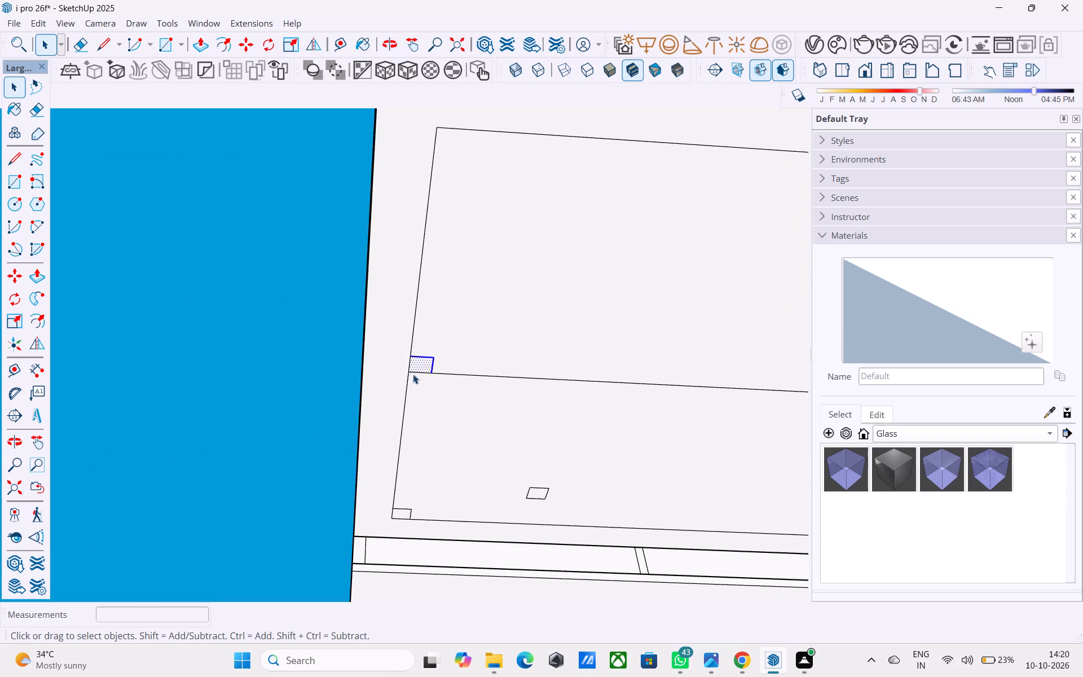
scroll(409, 347, up, 1)
scroll(419, 354, down, 5)
scroll(479, 380, down, 2)
middle_drag(481, 380, 619, 285)
scroll(488, 312, down, 3)
middle_drag(468, 324, 649, 210)
middle_drag(415, 324, 595, 252)
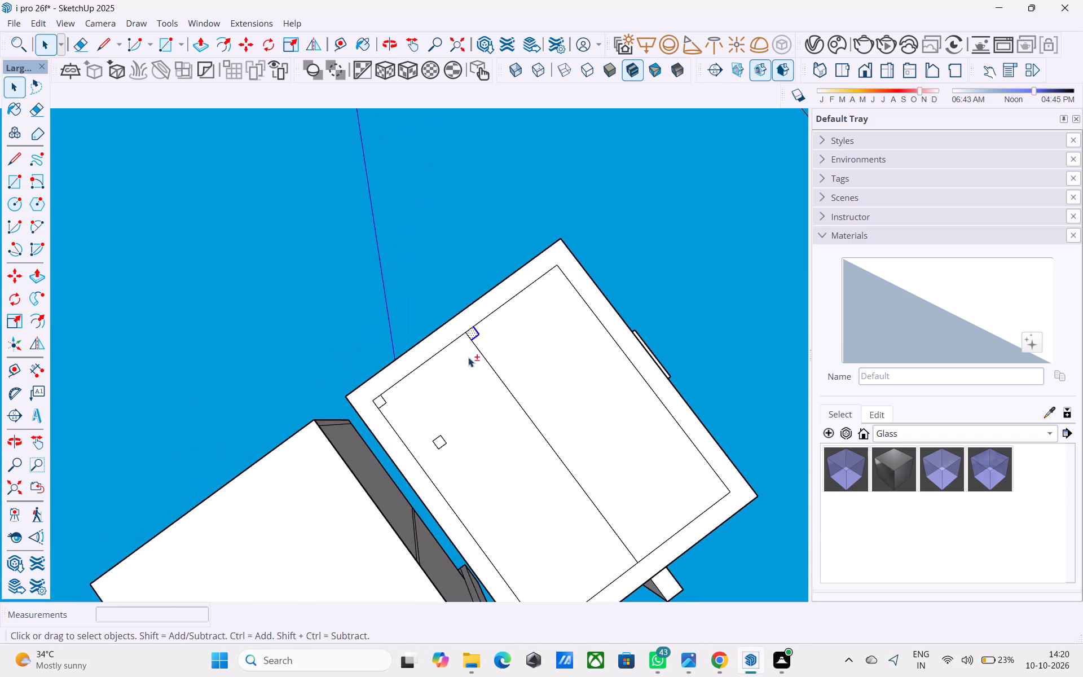
Examine the undersides of both blocks and the column square layout from several angles.
shift+middle_drag(468, 357, 670, 222)
middle_drag(692, 357, 351, 392)
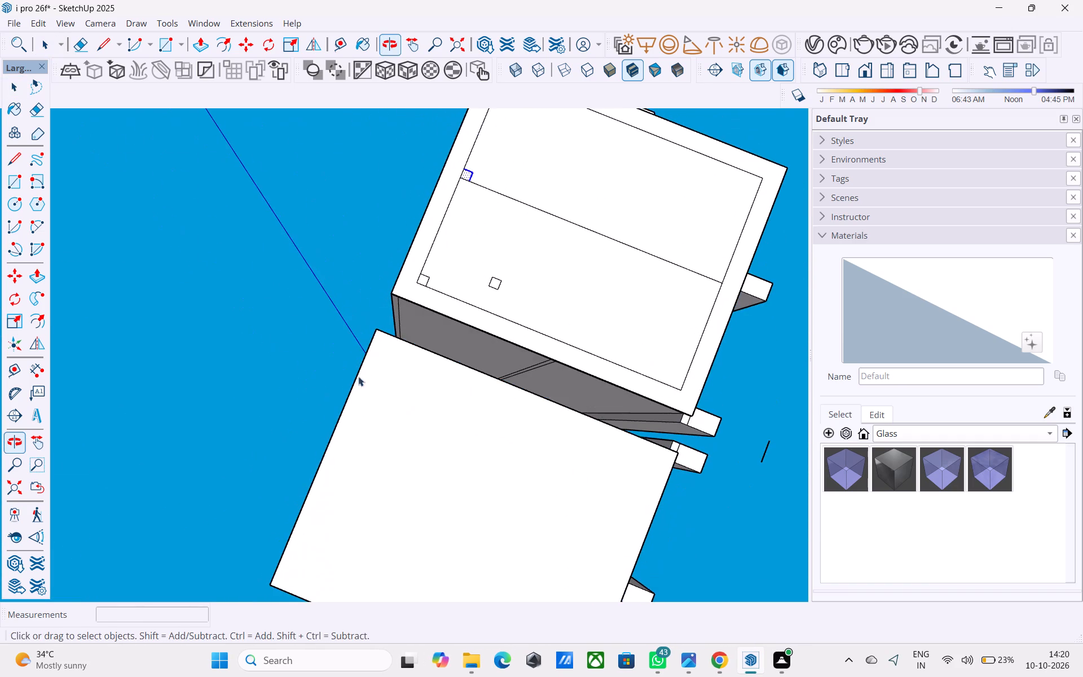
middle_drag(751, 428, 589, 271)
middle_drag(675, 439, 349, 421)
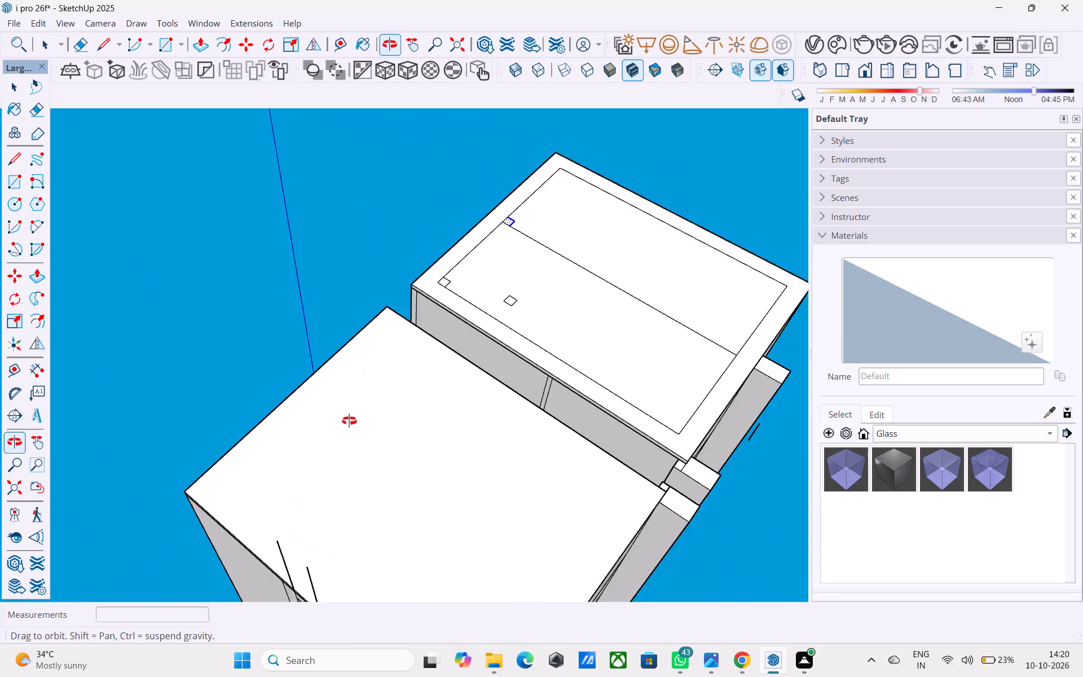
middle_drag(349, 421, 355, 422)
middle_drag(737, 330, 418, 421)
scroll(516, 354, up, 6)
middle_drag(752, 376, 805, 309)
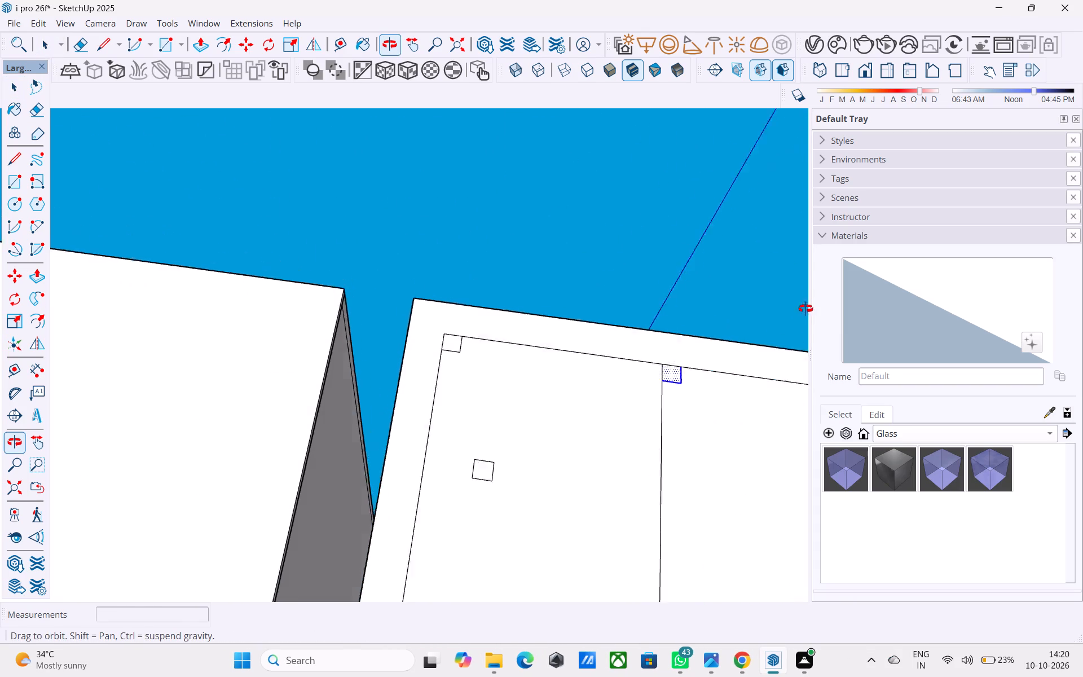
middle_drag(805, 309, 821, 206)
scroll(664, 282, down, 5)
middle_drag(592, 271, 567, 412)
middle_drag(567, 400, 554, 453)
shift+middle_drag(521, 403, 560, 412)
middle_drag(689, 324, 626, 285)
Copy the rear corner square nearest the left block to the inset outline's matching front corner and to the front end of the centre line.
scroll(574, 318, up, 2)
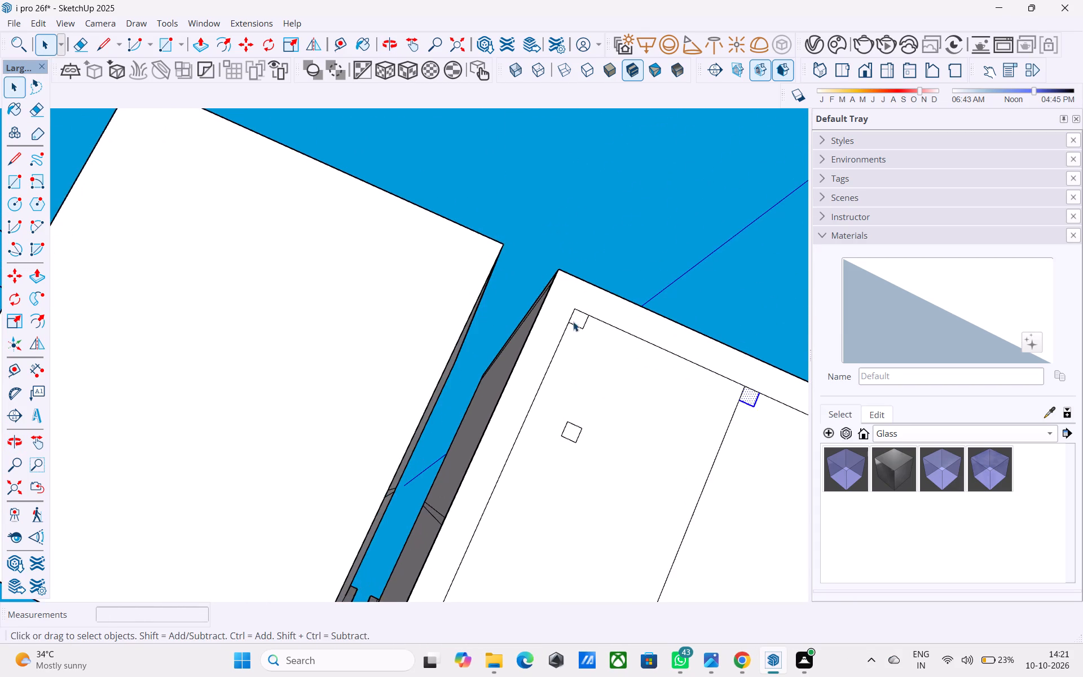
click(577, 317)
key(m)
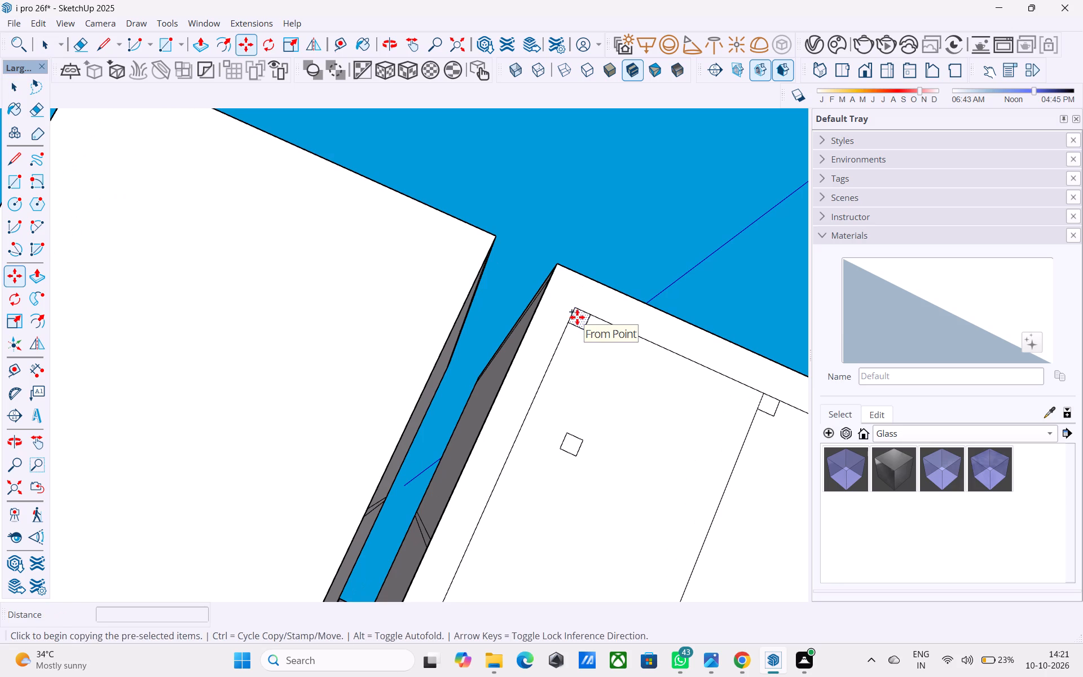
scroll(575, 307, up, 3)
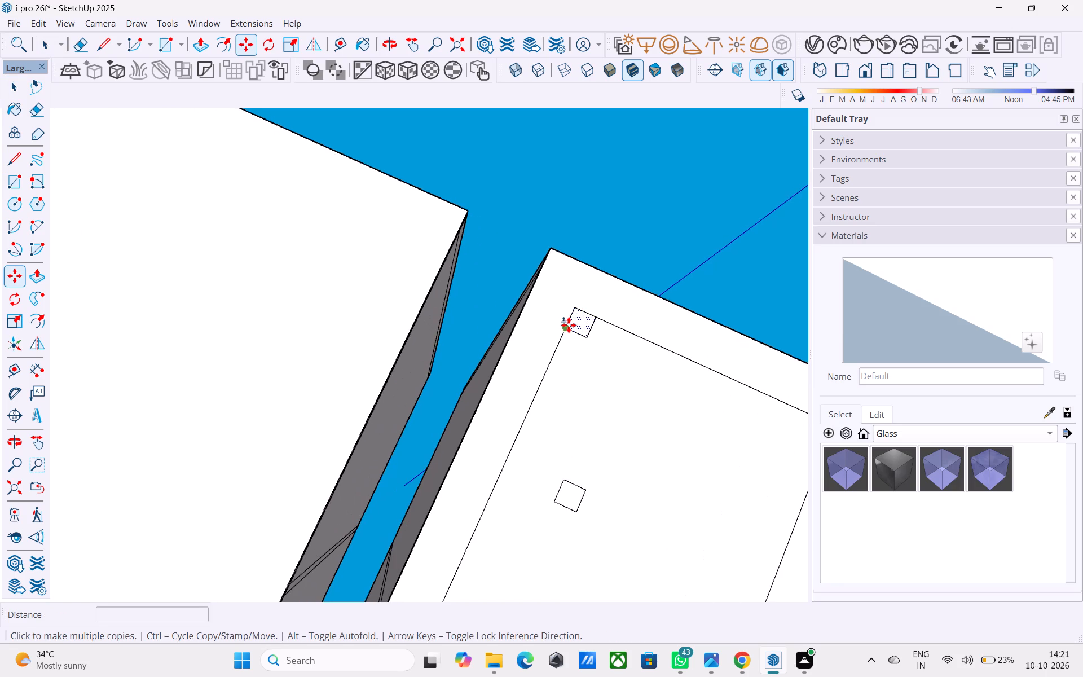
click(568, 327)
scroll(640, 271, down, 5)
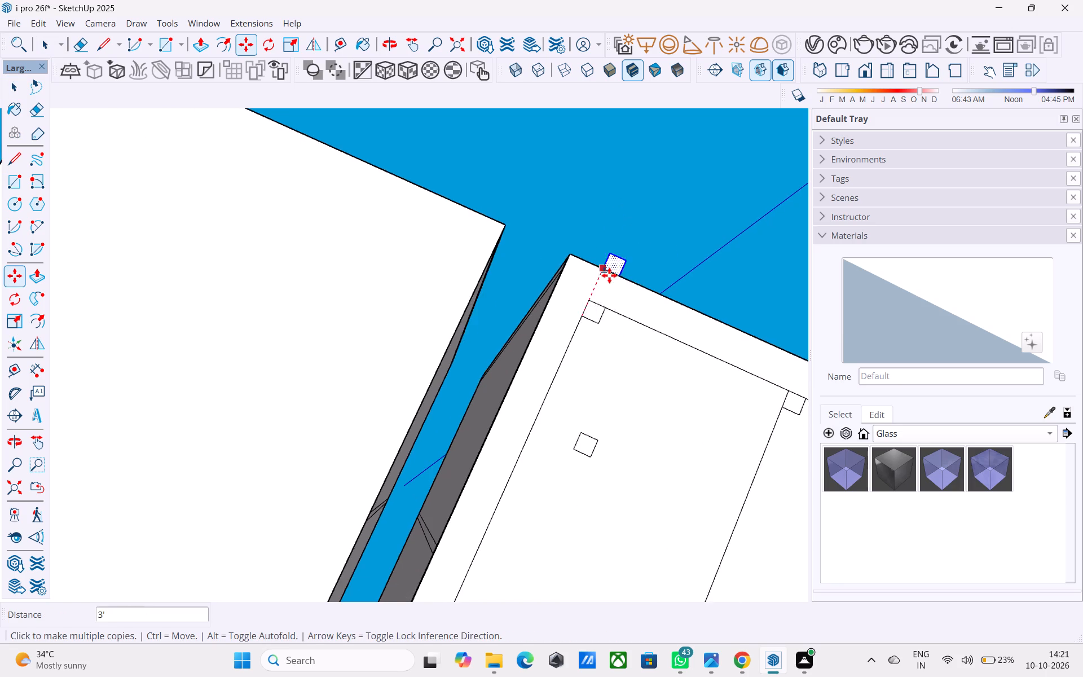
scroll(609, 275, down, 12)
middle_drag(495, 458, 525, 487)
scroll(548, 458, up, 8)
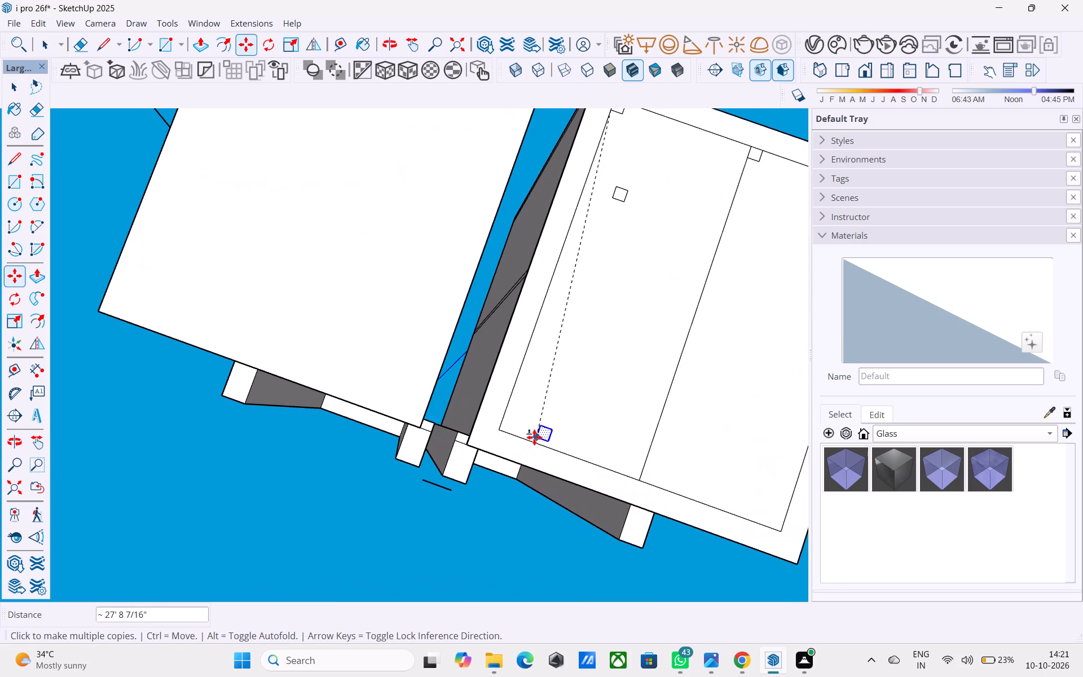
click(505, 433)
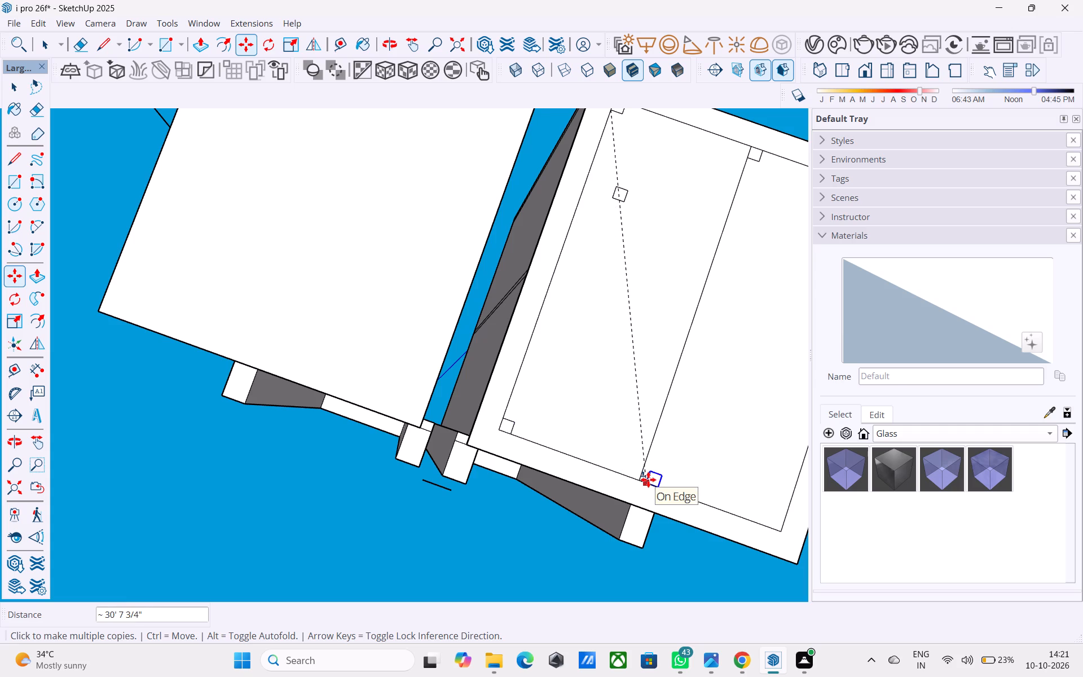
click(648, 480)
scroll(488, 419, down, 9)
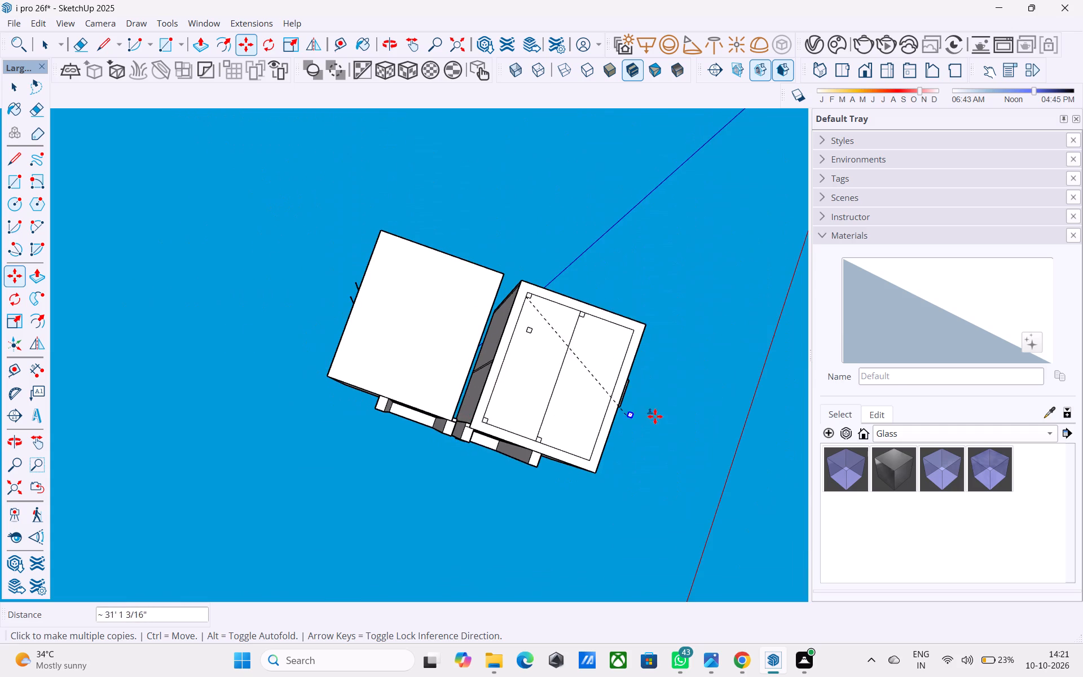
middle_drag(679, 415, 574, 518)
scroll(533, 471, up, 3)
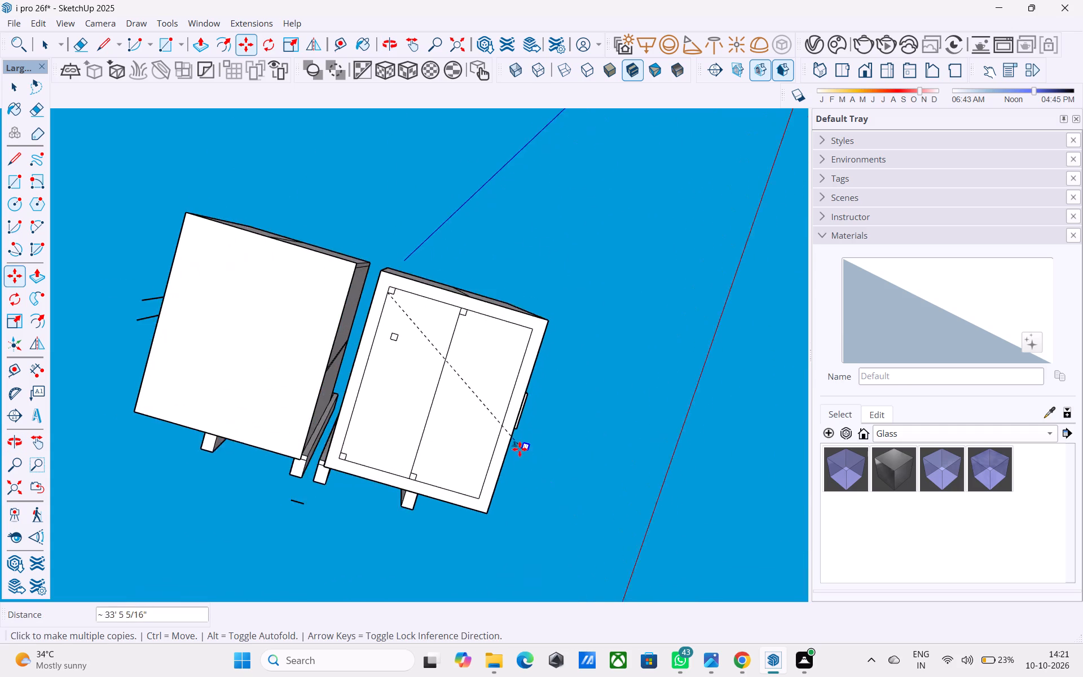
scroll(520, 449, up, 2)
key(space)
key(space)
Draw a 23' 9" cross line between the midpoints of the inset outline's two side edges.
key(l)
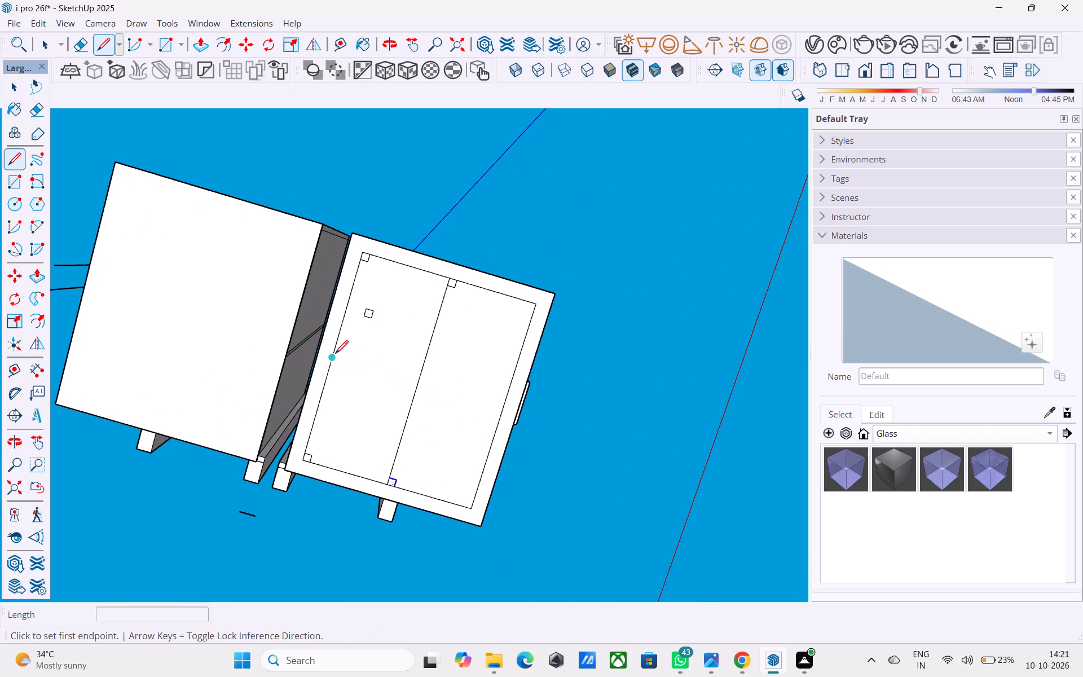
click(335, 355)
click(503, 412)
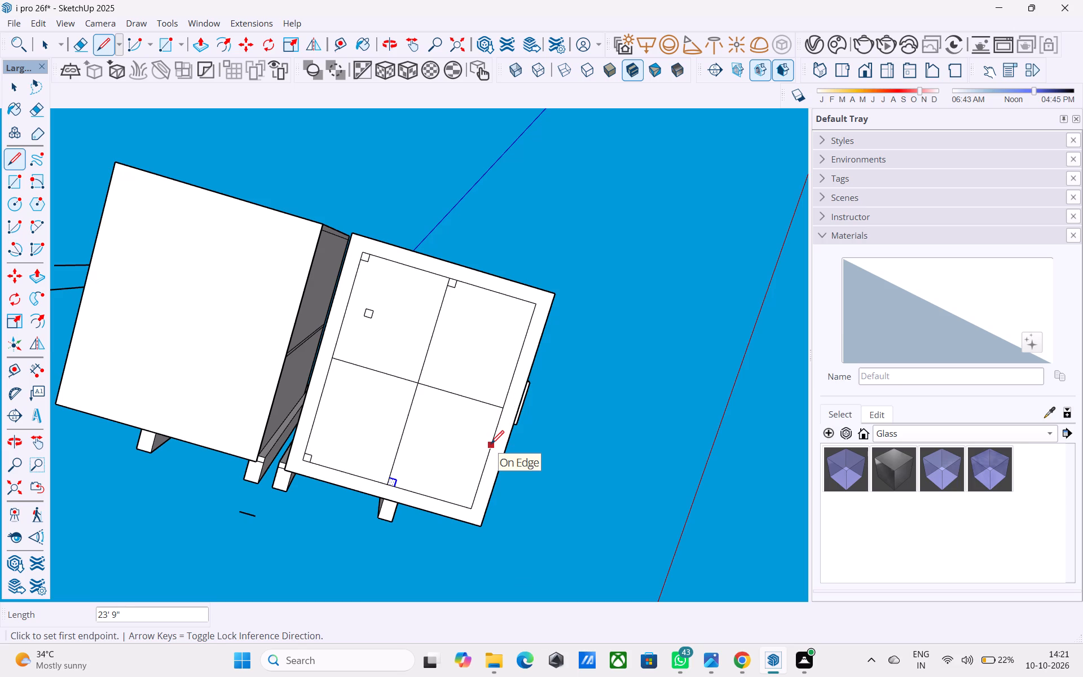
Examine the divided inset grid and the column squares on the right block's underside from several angles.
middle_drag(470, 516, 508, 437)
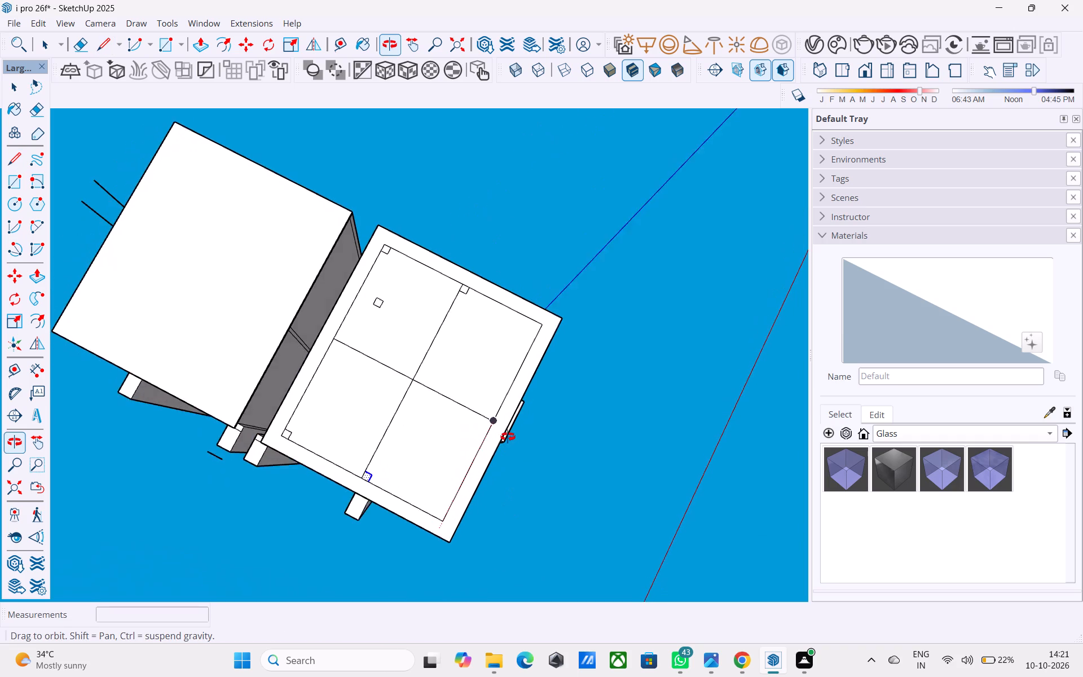
middle_drag(508, 437, 509, 427)
middle_drag(487, 517, 547, 459)
middle_drag(456, 473, 485, 569)
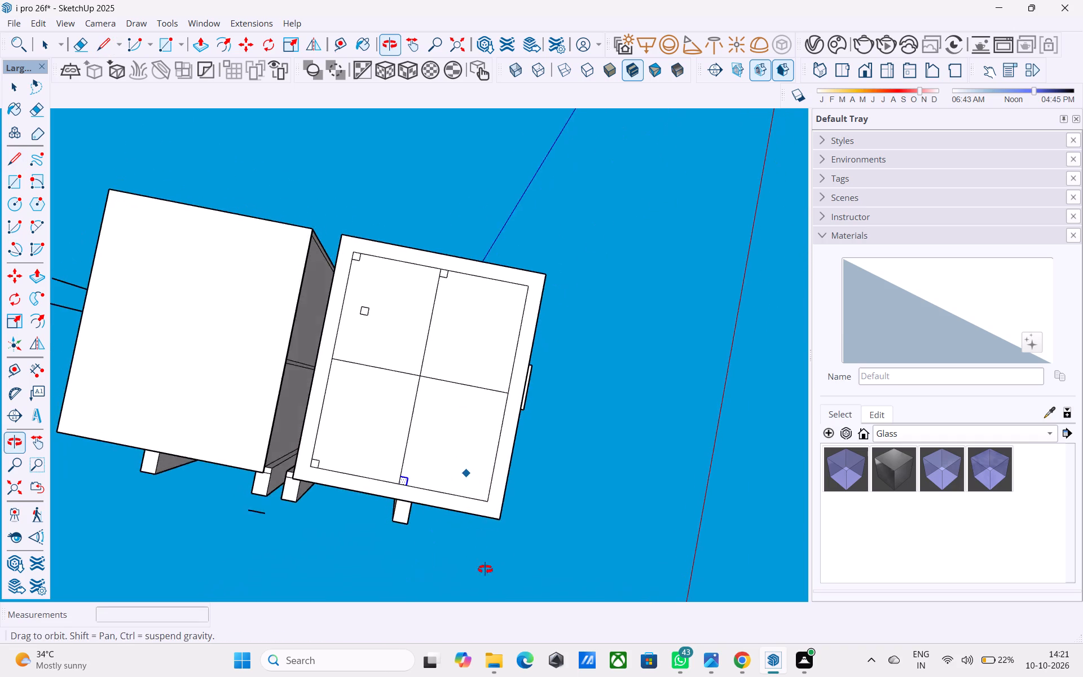
middle_drag(485, 569, 477, 577)
middle_drag(425, 508, 561, 515)
scroll(416, 442, up, 2)
middle_drag(298, 511, 298, 511)
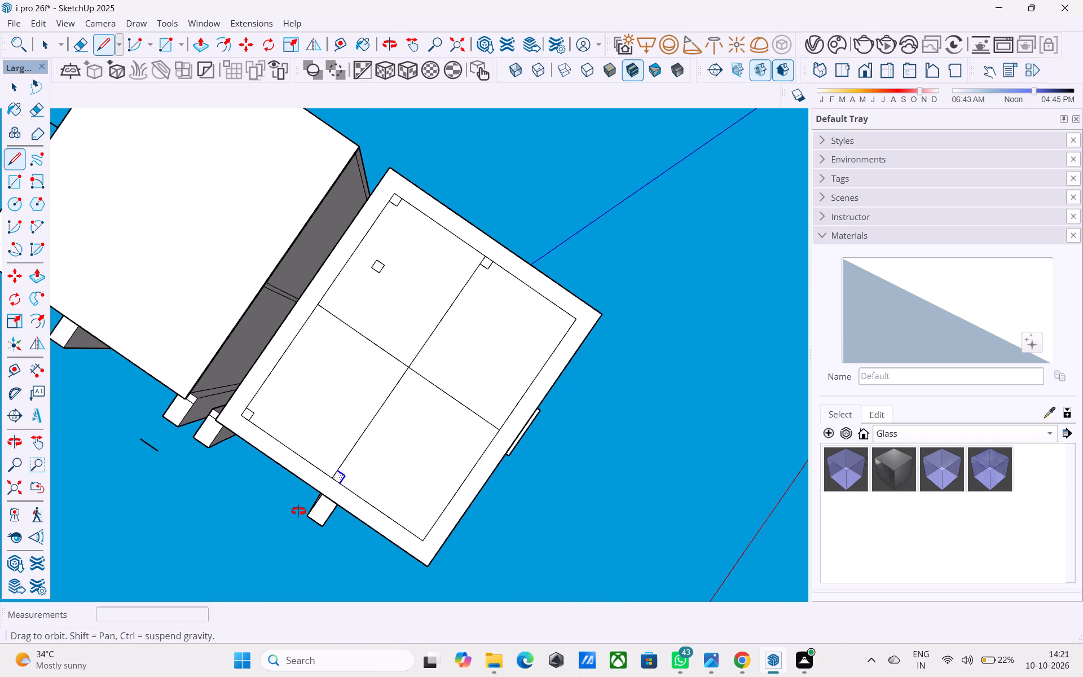
middle_drag(298, 511, 439, 348)
scroll(408, 374, down, 8)
middle_drag(259, 452, 454, 519)
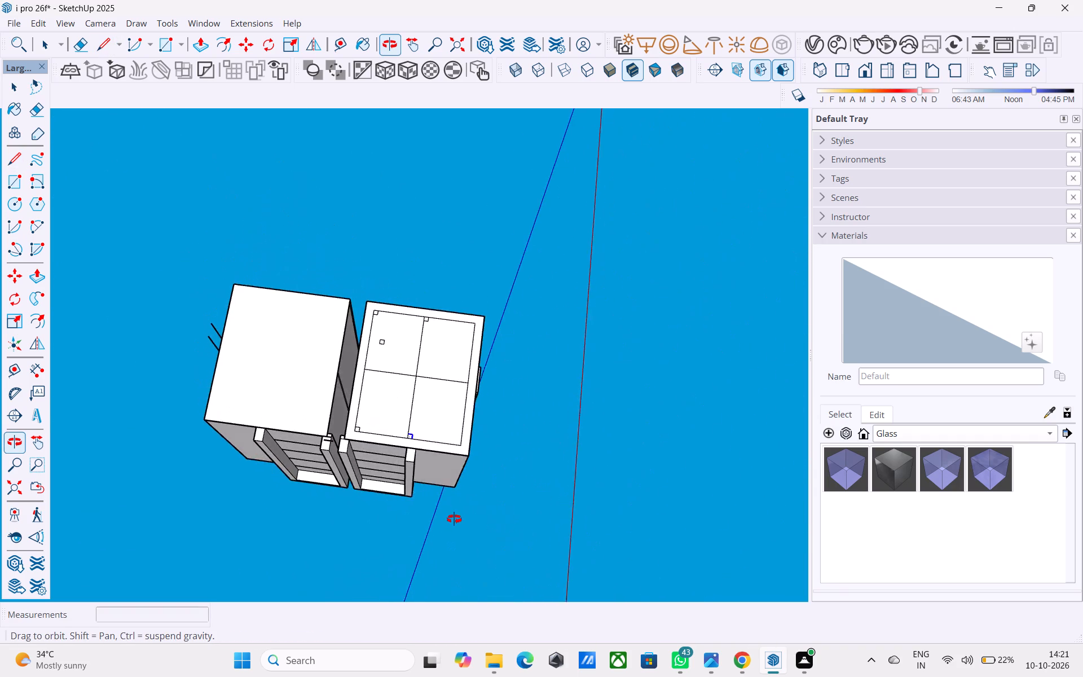
middle_drag(454, 519, 455, 521)
middle_drag(340, 407, 350, 556)
Copy the loose 12" square to the cross line's end nearest the left block and to its intersection with the centre line.
scroll(417, 337, up, 11)
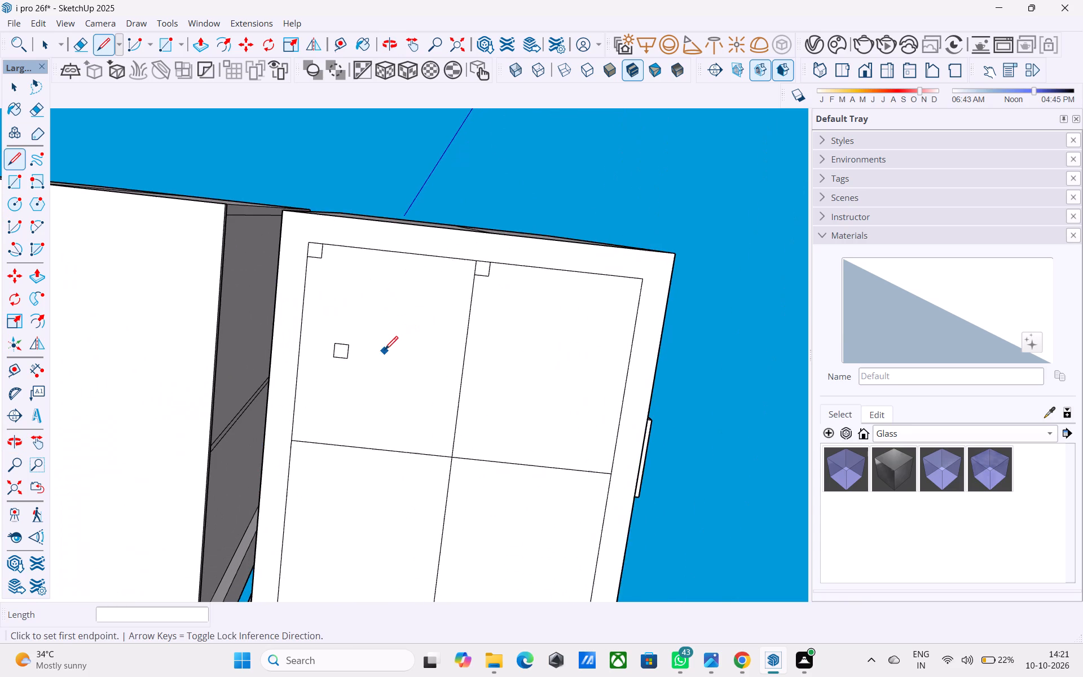
key(space)
scroll(297, 368, up, 3)
click(362, 342)
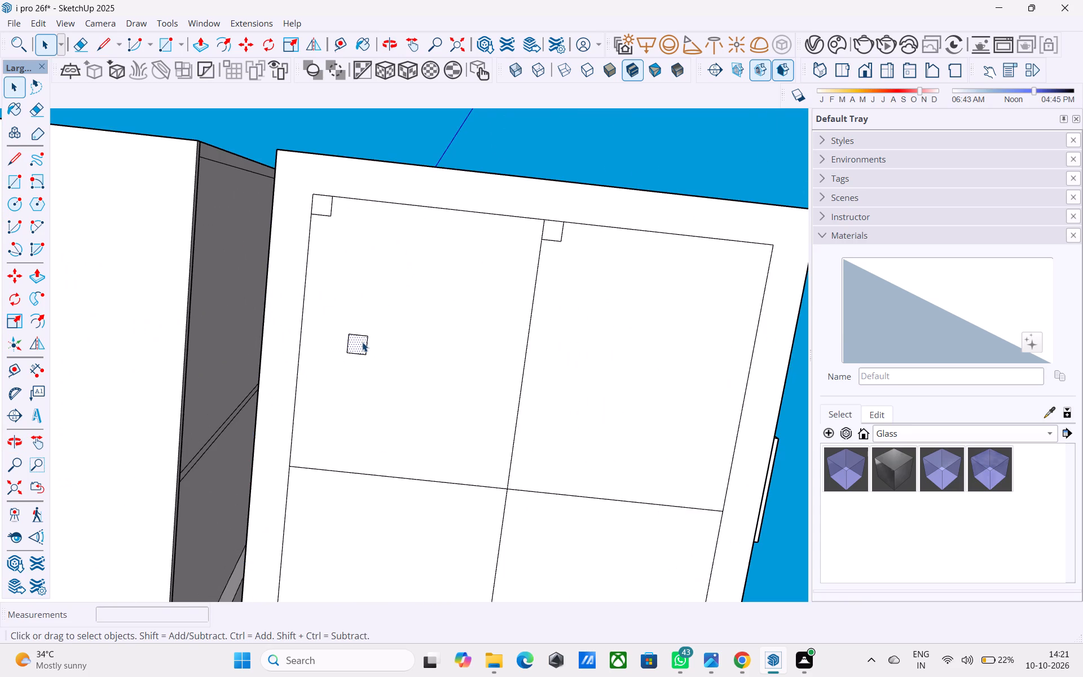
key(m)
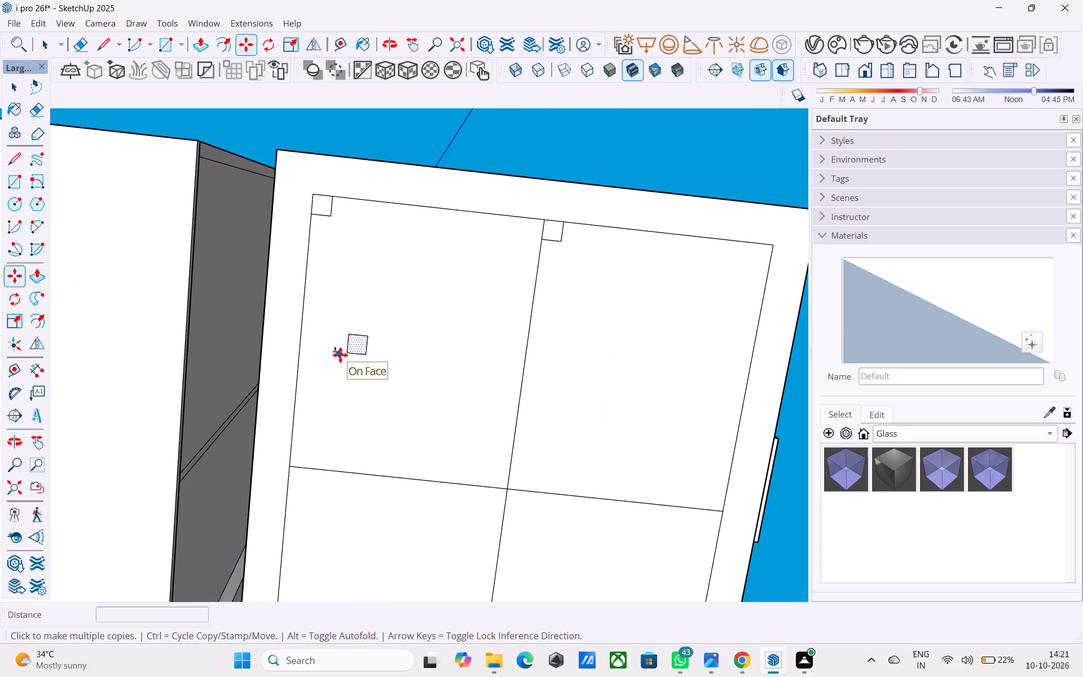
scroll(320, 377, up, 4)
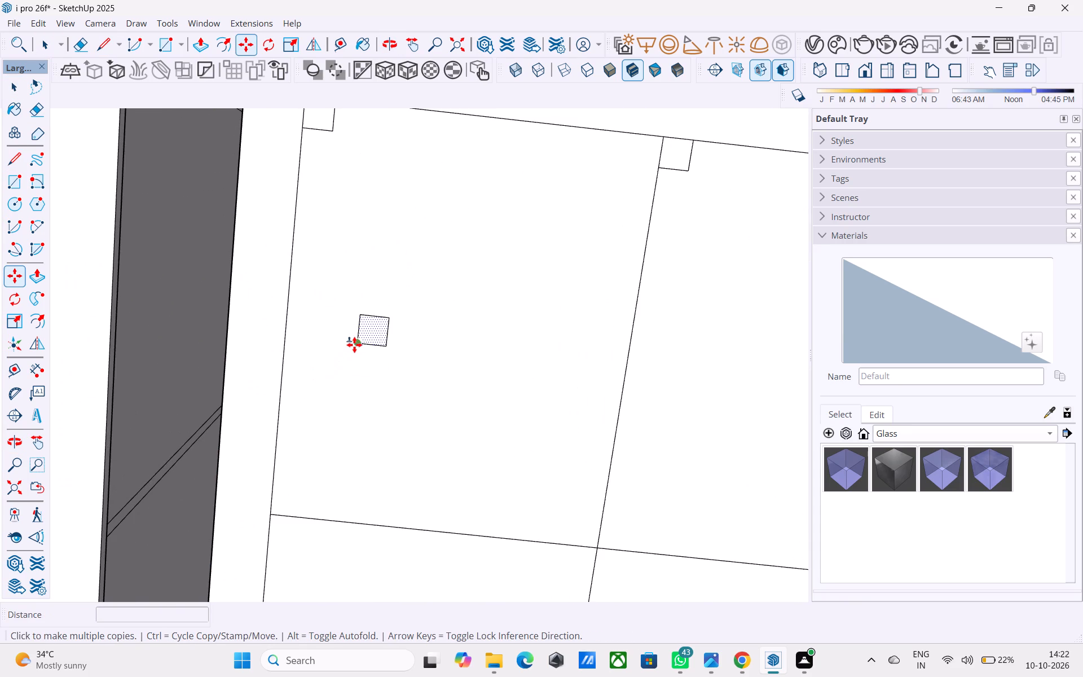
click(354, 345)
click(274, 513)
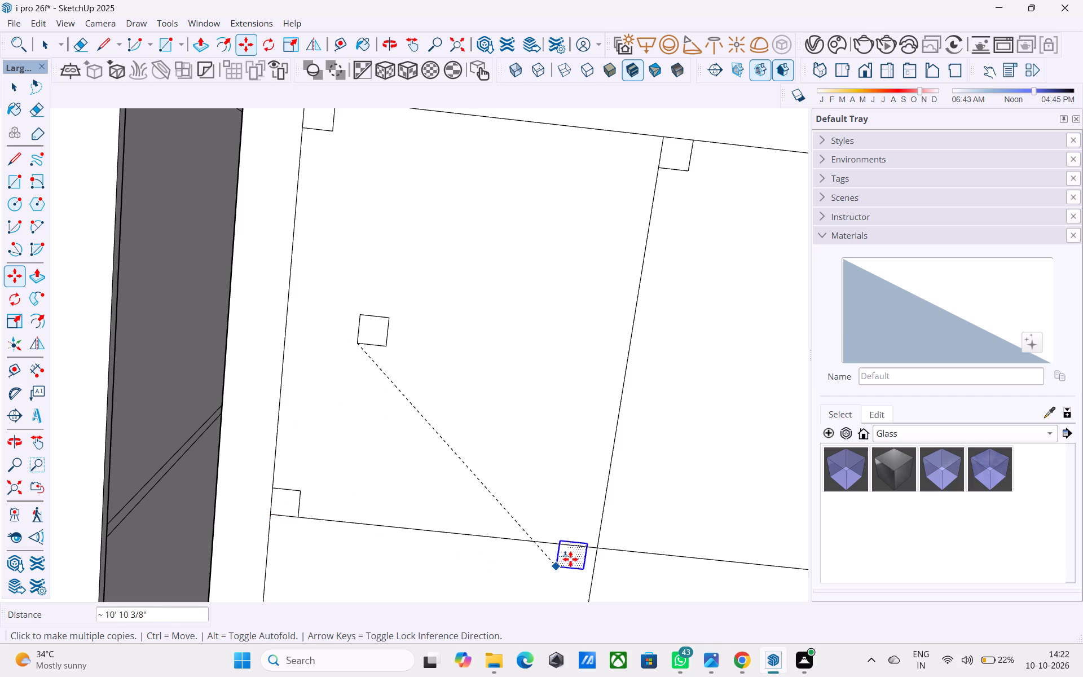
click(602, 544)
scroll(377, 409, down, 10)
middle_click(377, 409)
scroll(374, 497, down, 2)
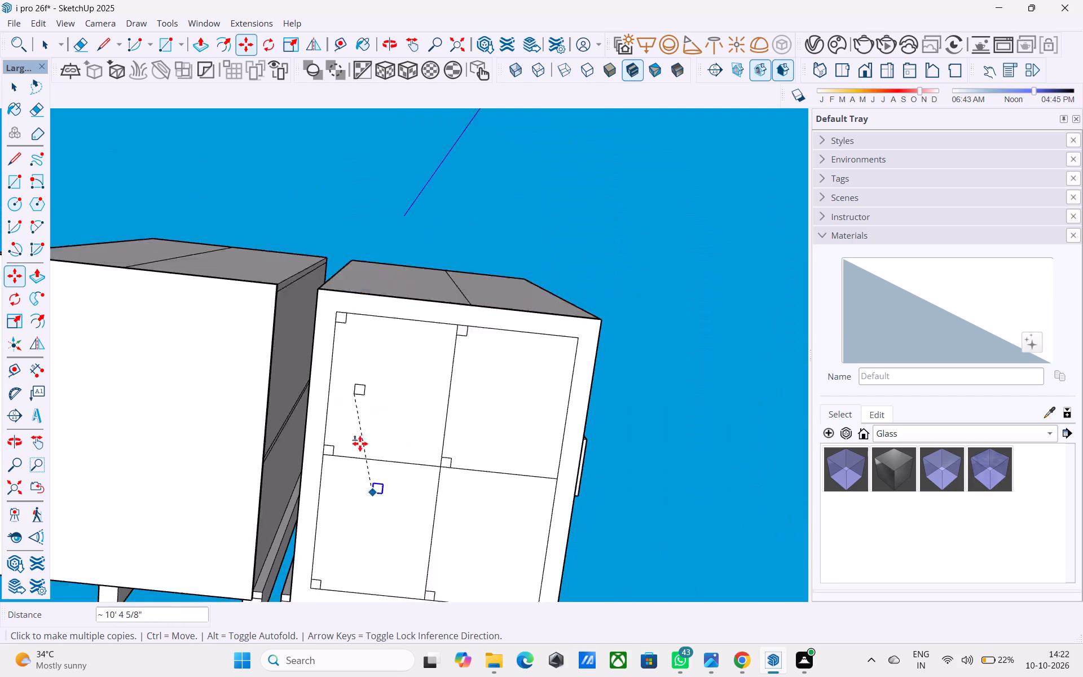
scroll(360, 443, down, 7)
scroll(443, 508, up, 7)
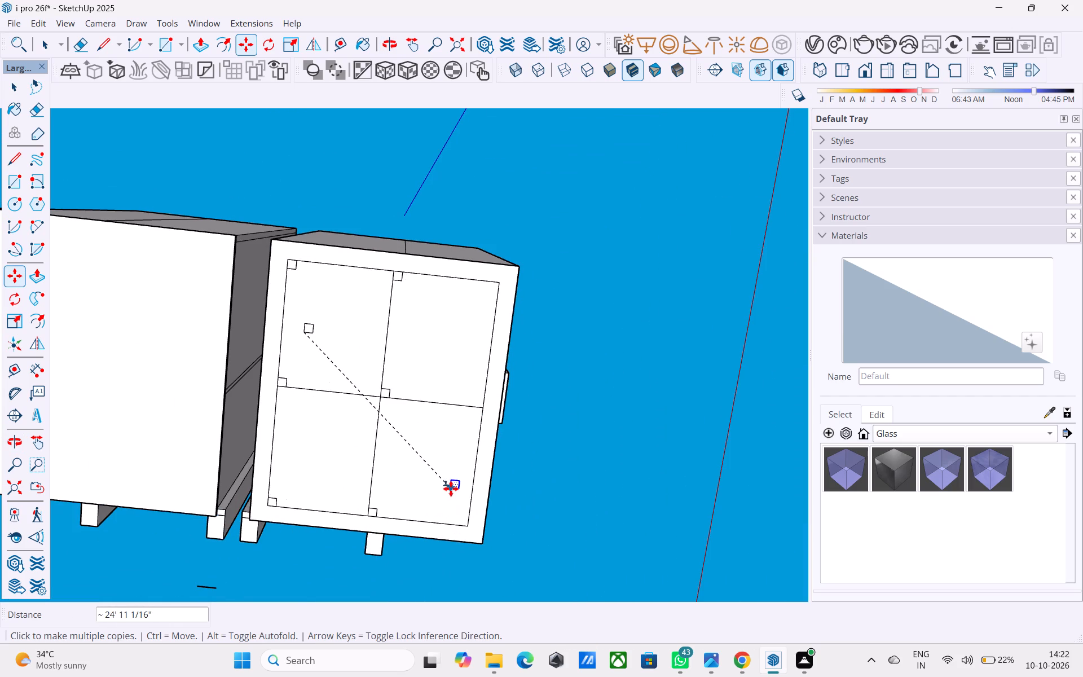
key(space)
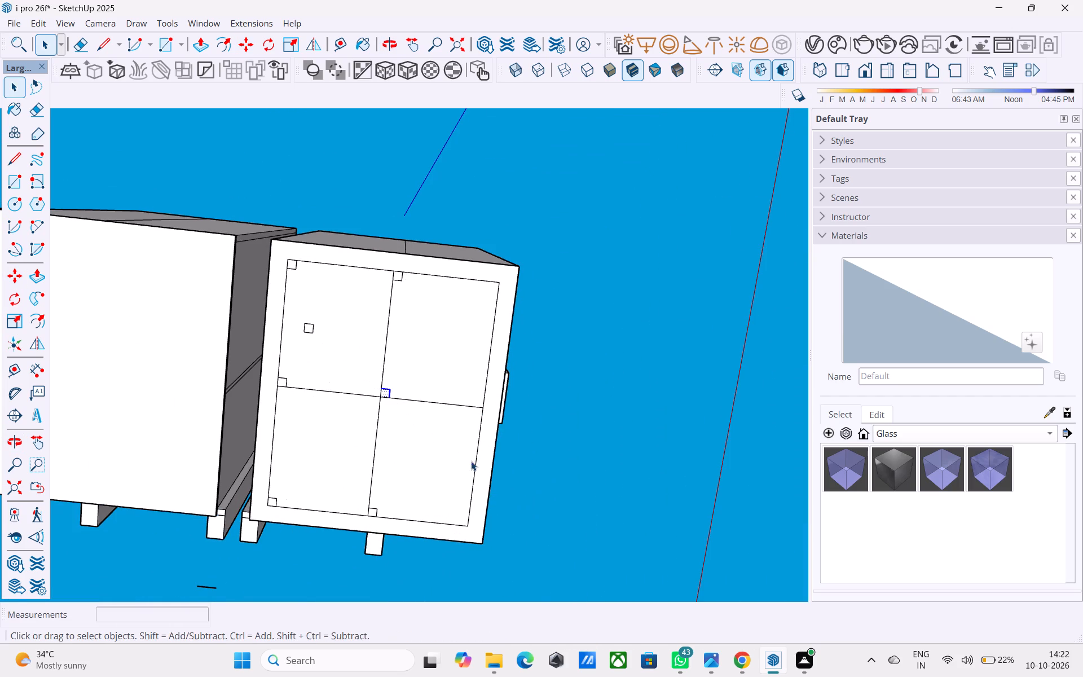
Copy the square at the centre line's rear end to the three grid points along the inset edge farthest from the left block.
scroll(378, 299, up, 7)
click(419, 258)
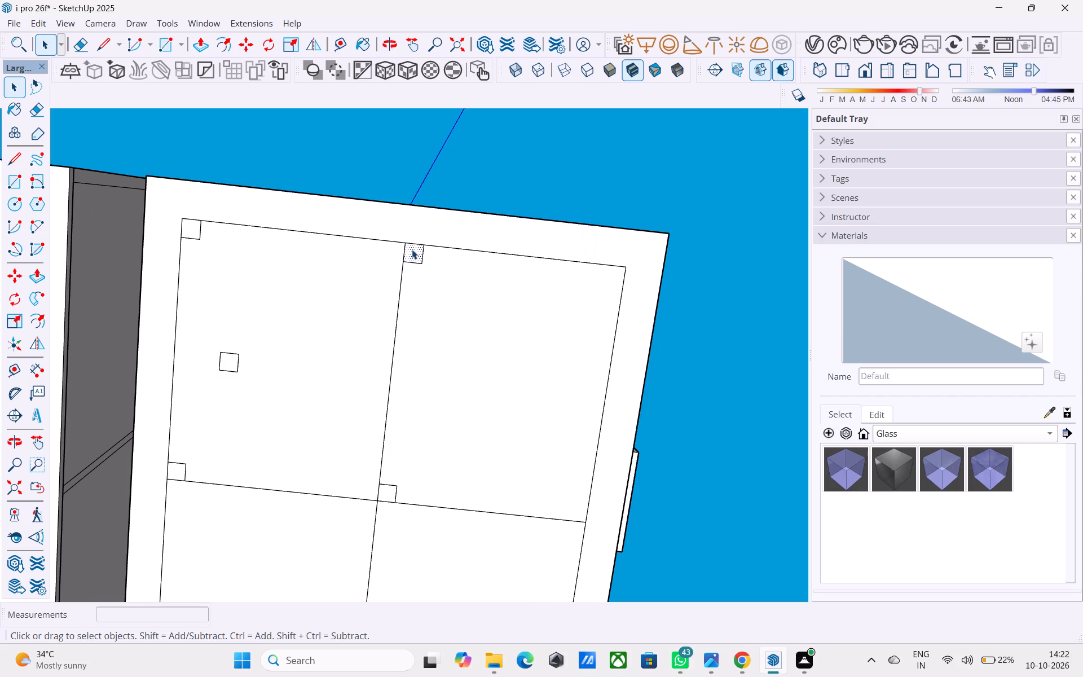
key(m)
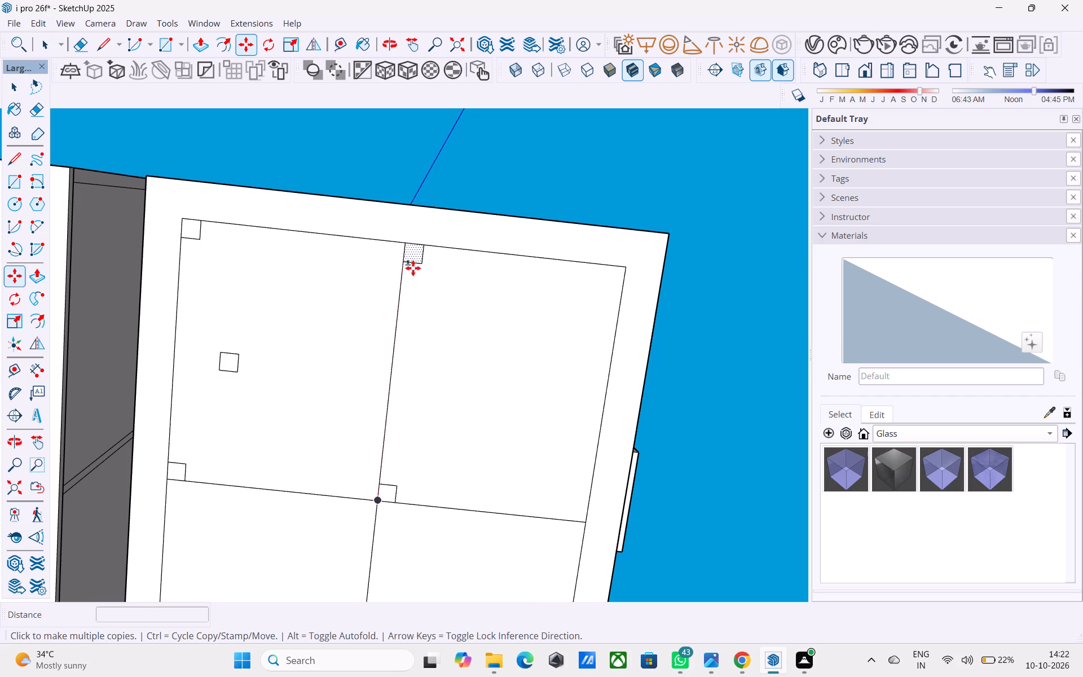
click(422, 262)
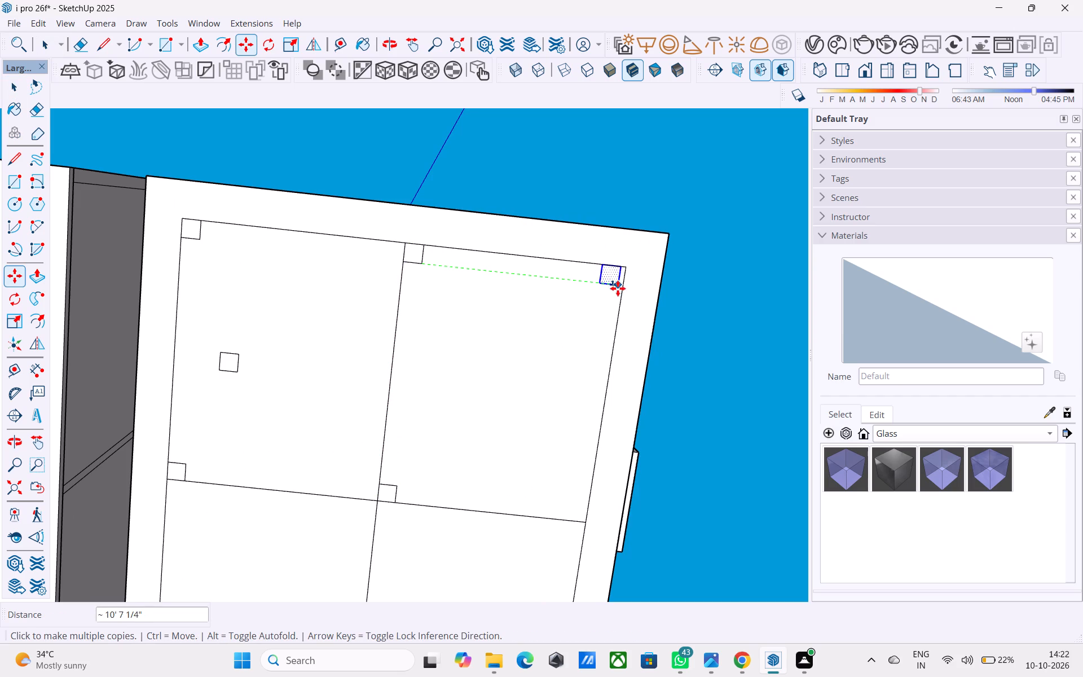
click(622, 288)
scroll(554, 315, down, 5)
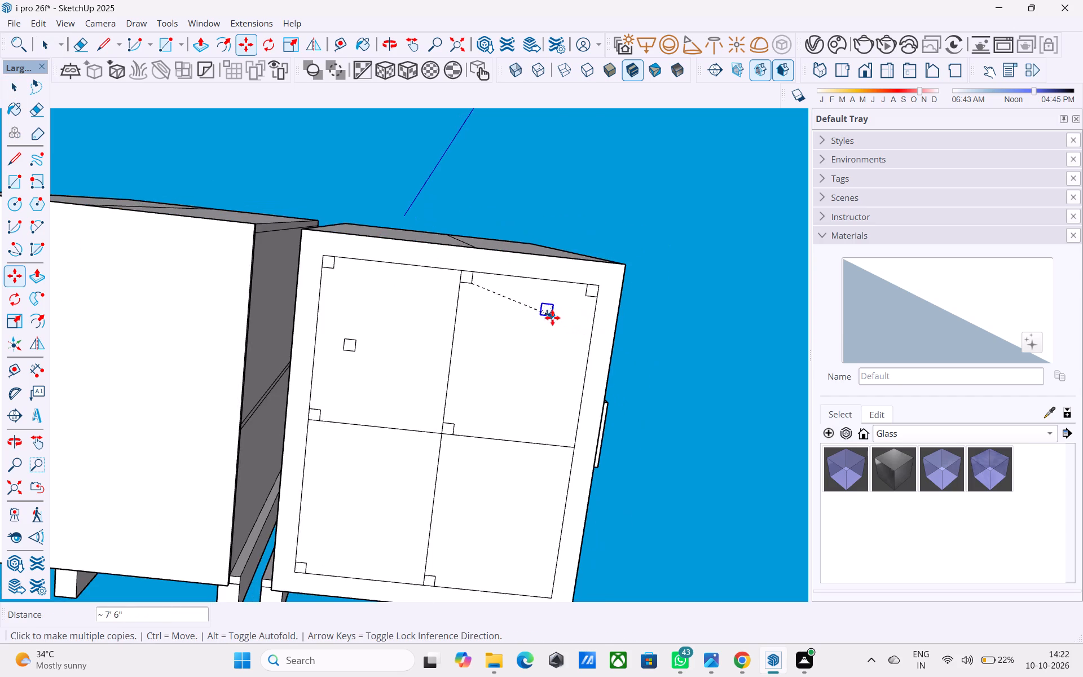
scroll(579, 436, up, 8)
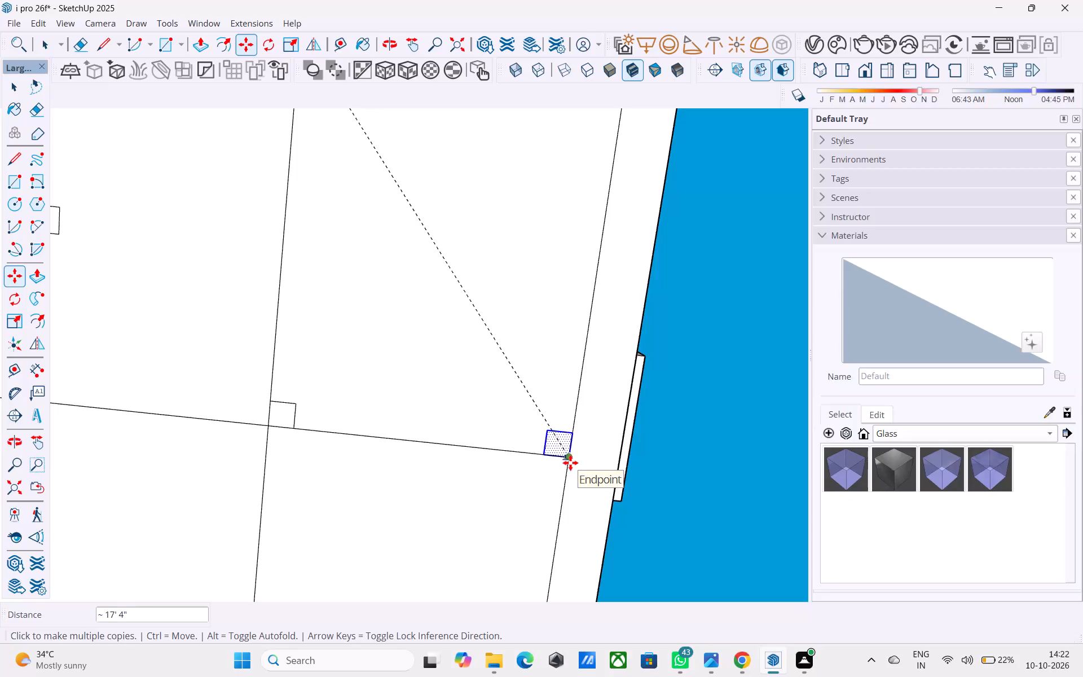
click(570, 463)
scroll(536, 355, down, 11)
scroll(492, 535, up, 6)
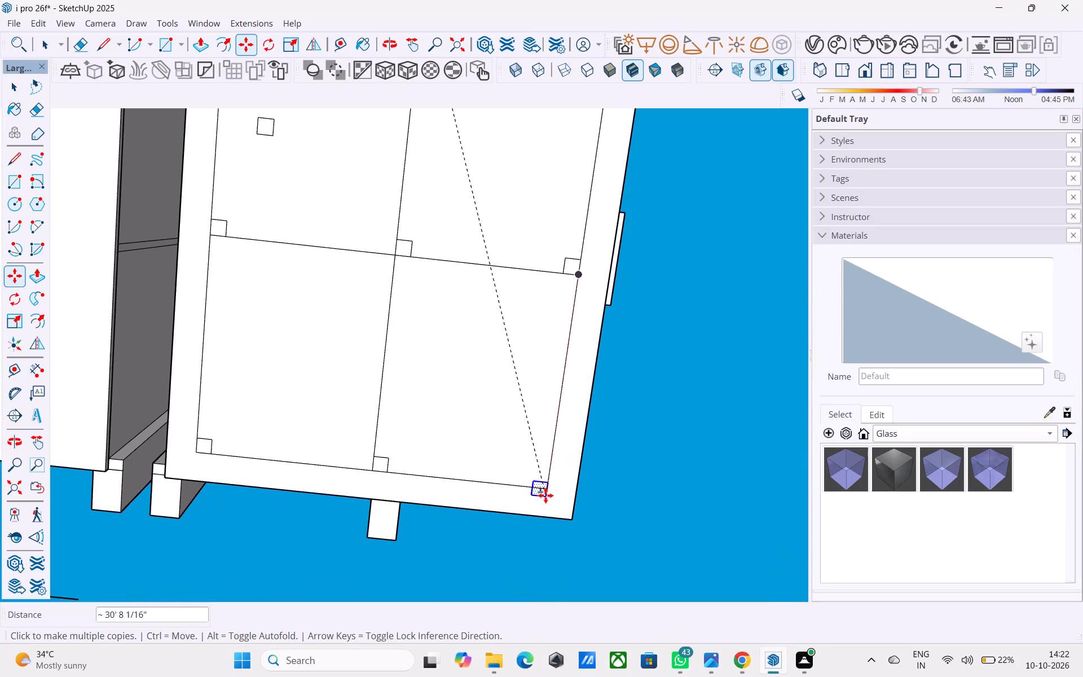
click(547, 493)
scroll(477, 474, down, 5)
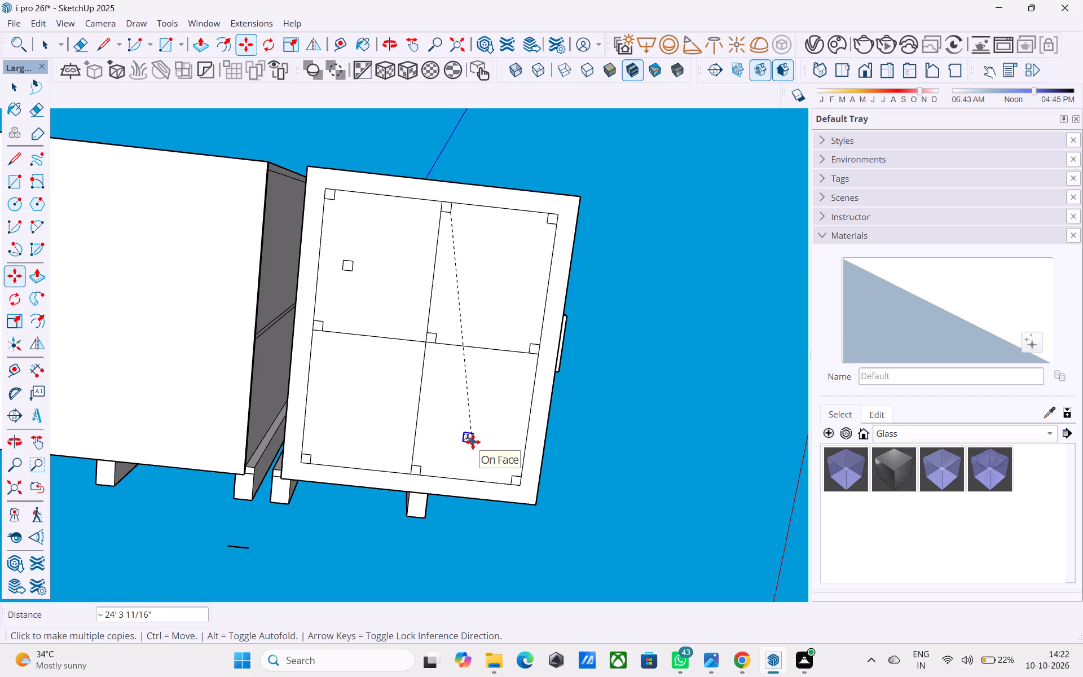
key(space)
Erase the loose 12" square and both grid lines inside the inset outline, keeping the nine placed column squares.
text(e)
drag(481, 353, 479, 346)
drag(345, 259, 348, 269)
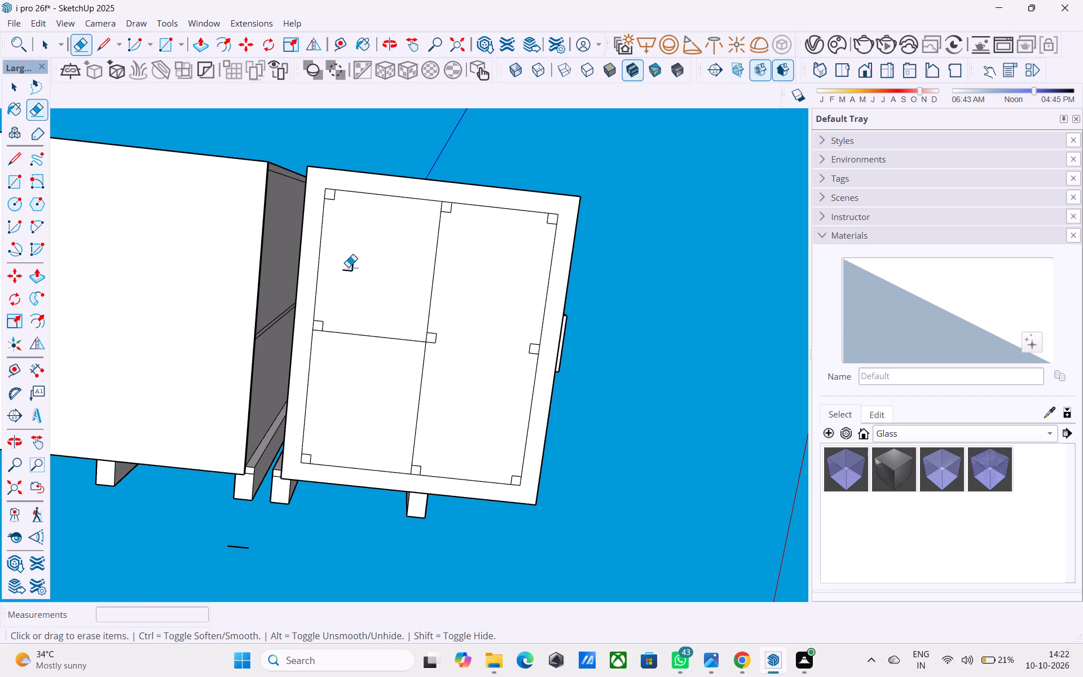
drag(348, 267, 350, 274)
click(351, 265)
drag(436, 263, 426, 270)
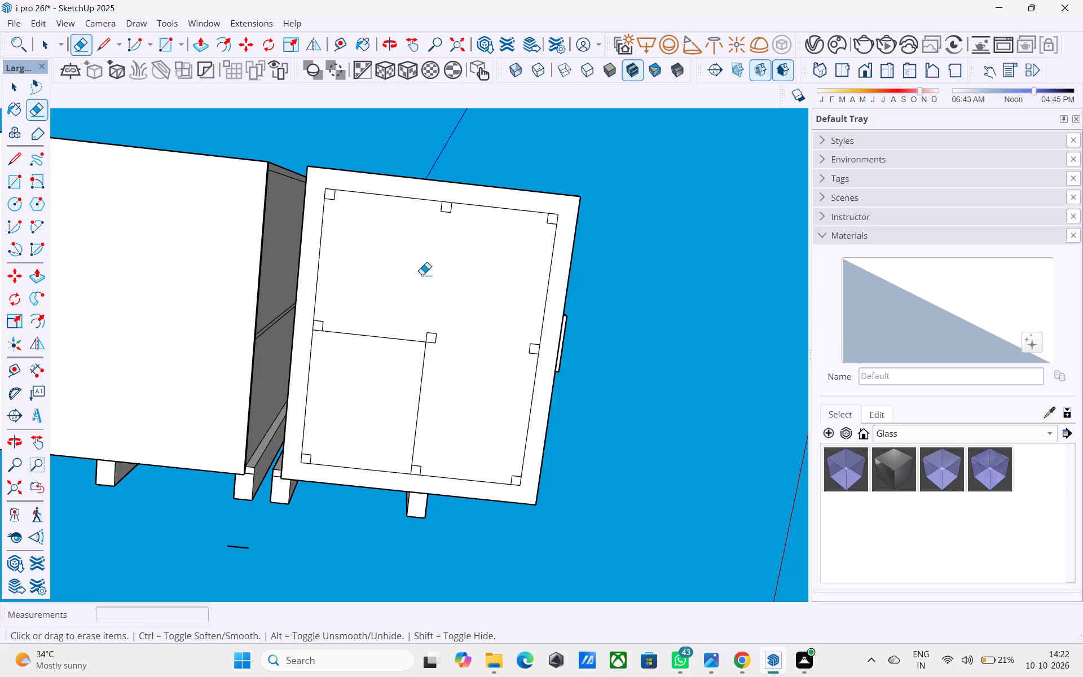
click(388, 338)
drag(416, 372, 429, 374)
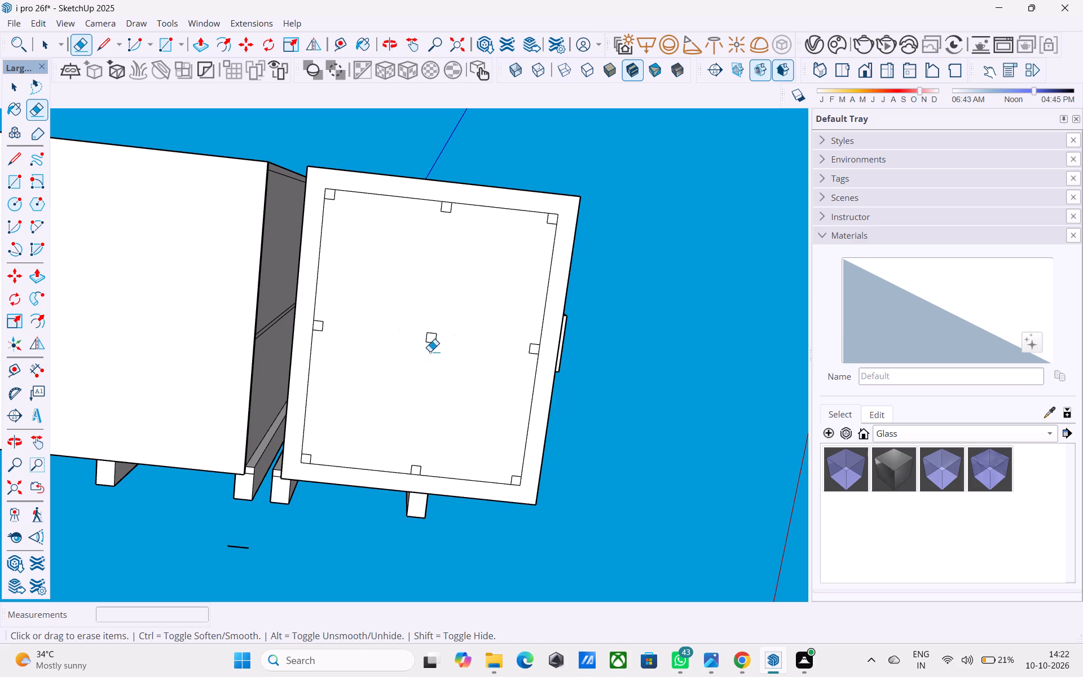
Join the inner corners of the three column squares along the short inset edge opposite the projecting piers, with lines 10' 10 1/2" and 9' 10 1/2" long.
scroll(415, 272, down, 1)
middle_drag(411, 274, 366, 390)
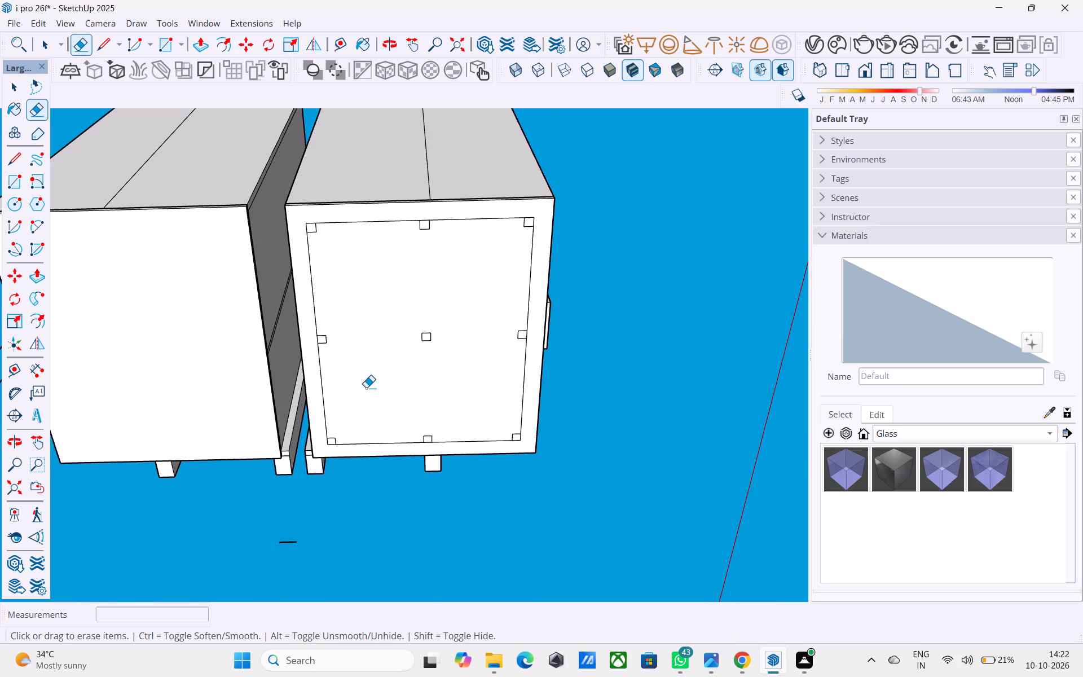
scroll(380, 344, up, 1)
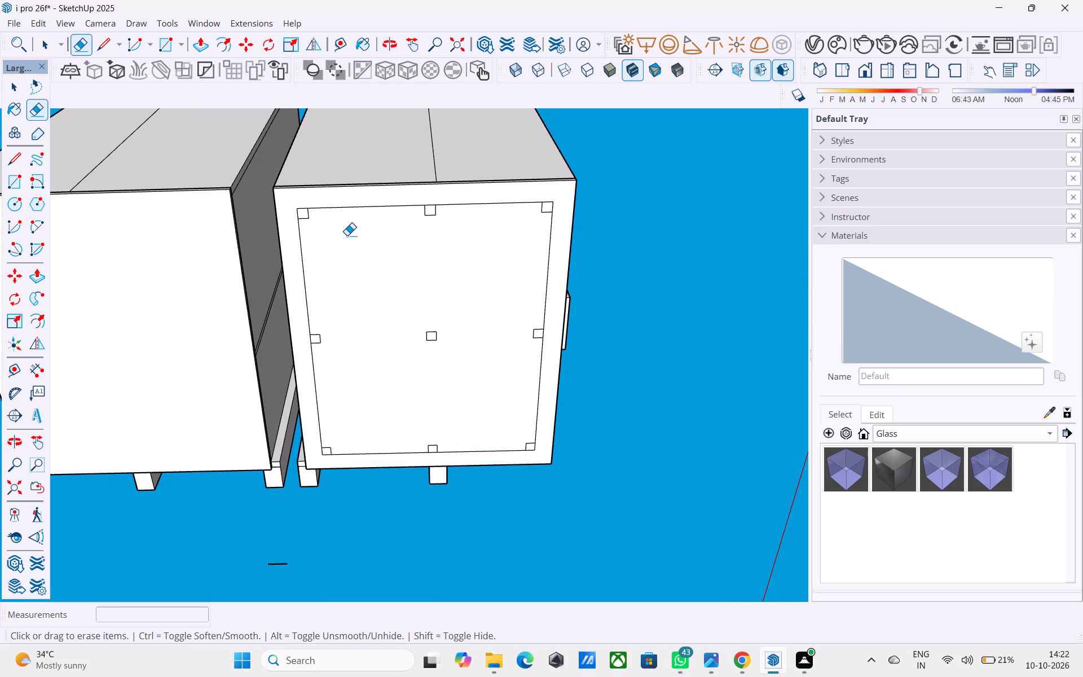
key(l)
scroll(319, 230, up, 6)
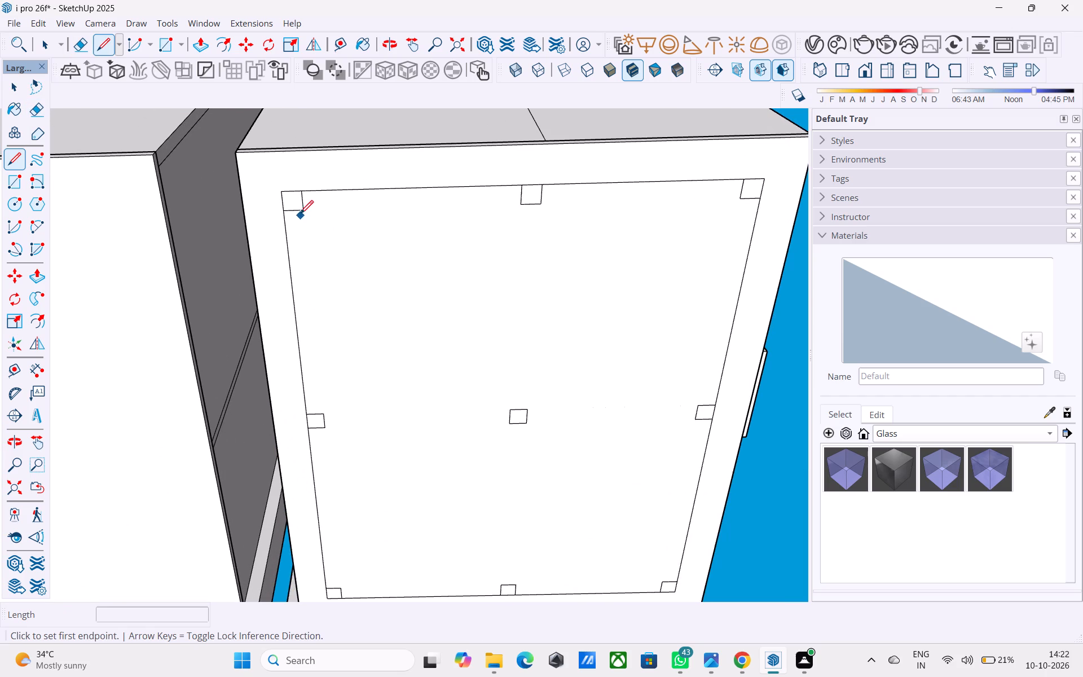
click(300, 212)
click(520, 205)
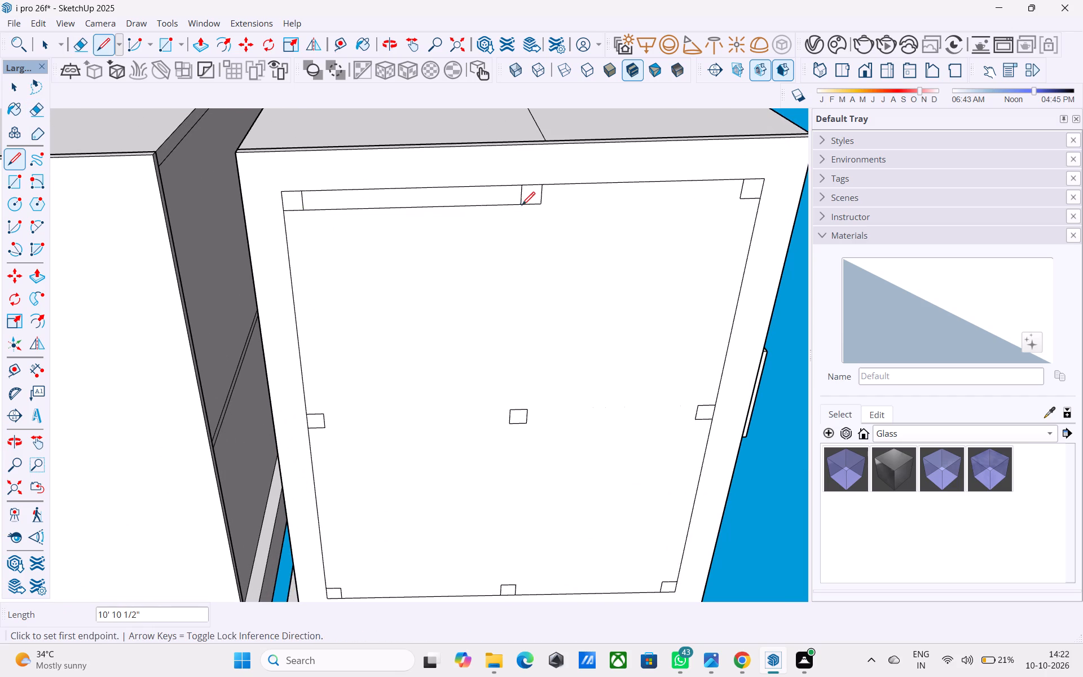
click(539, 209)
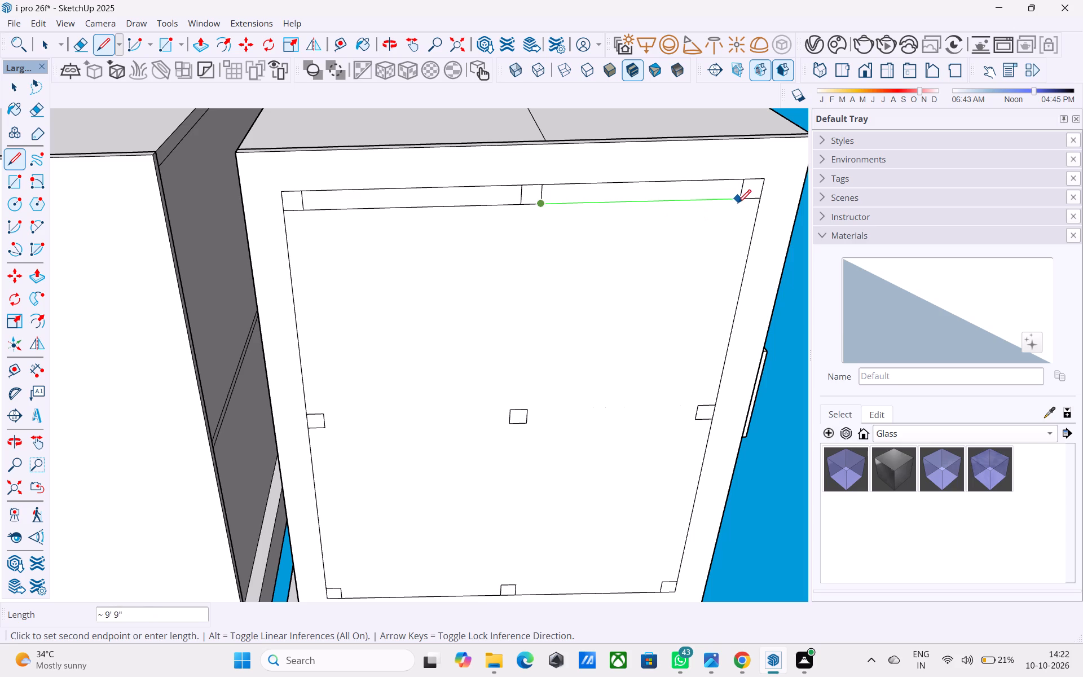
click(741, 201)
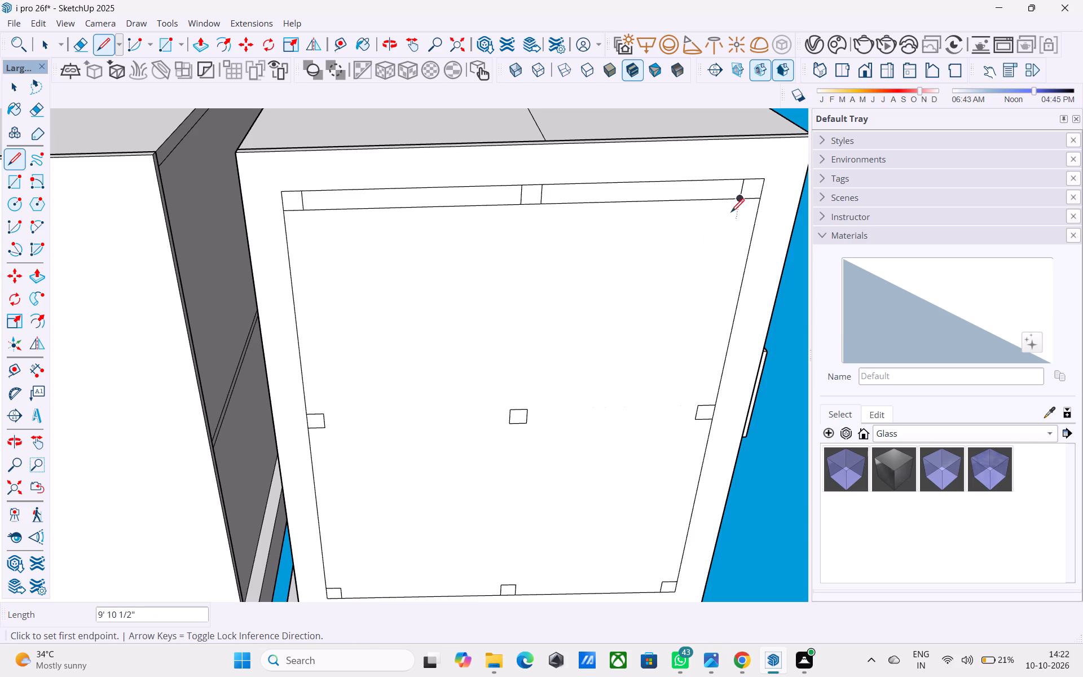
Join the inner corners of the three column squares along the inset edge farthest from the left block with two lines.
click(746, 200)
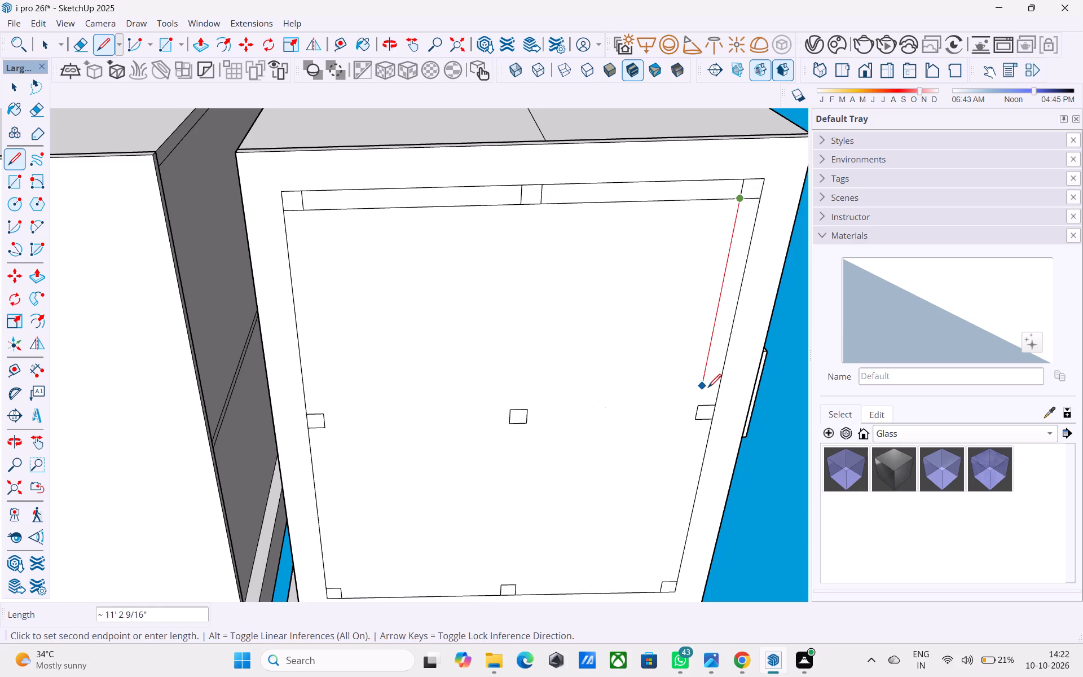
click(701, 405)
scroll(644, 234, down, 8)
middle_drag(649, 309, 655, 263)
scroll(667, 298, up, 6)
scroll(677, 359, up, 3)
click(667, 356)
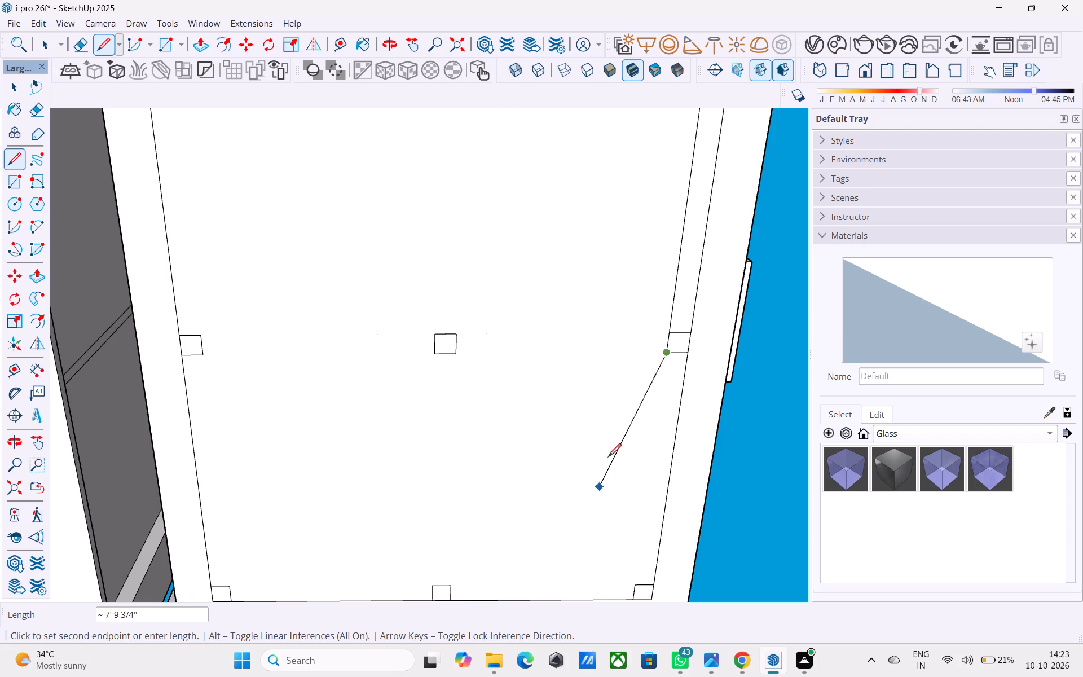
scroll(621, 309, down, 5)
scroll(571, 491, up, 3)
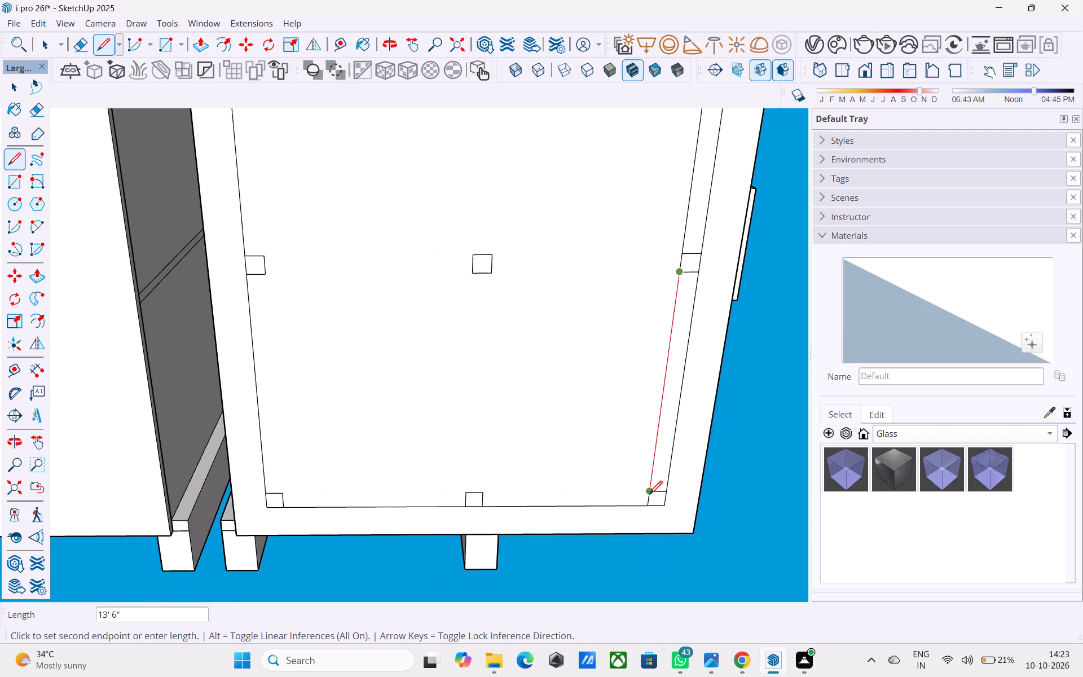
click(650, 495)
Draw two lines joining the inner corners of the three column squares along the short inset edge beside the projecting piers.
click(486, 488)
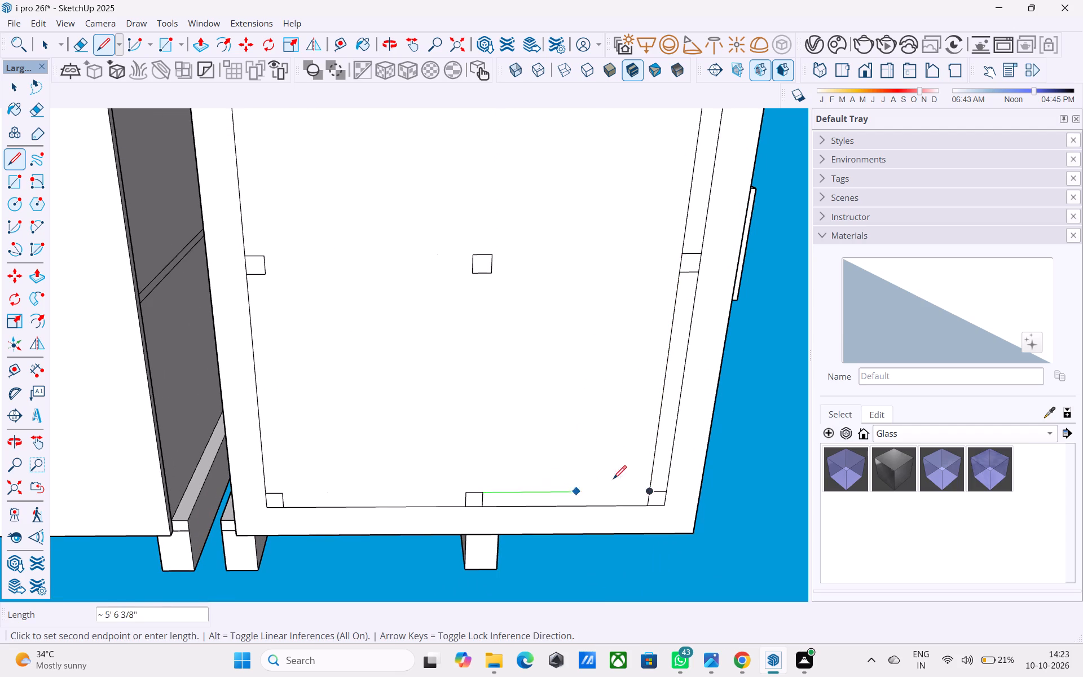
click(648, 489)
click(466, 492)
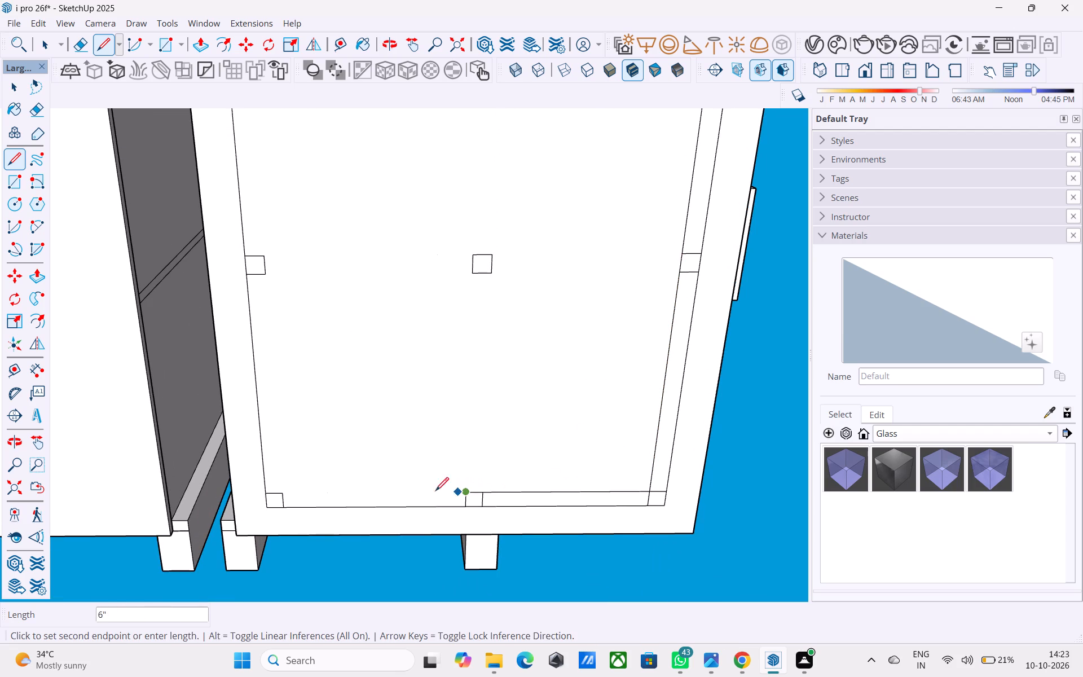
click(283, 489)
Join the column squares along the inset edge nearest the left block, and draw a cross line linking the middle row's squares.
click(281, 494)
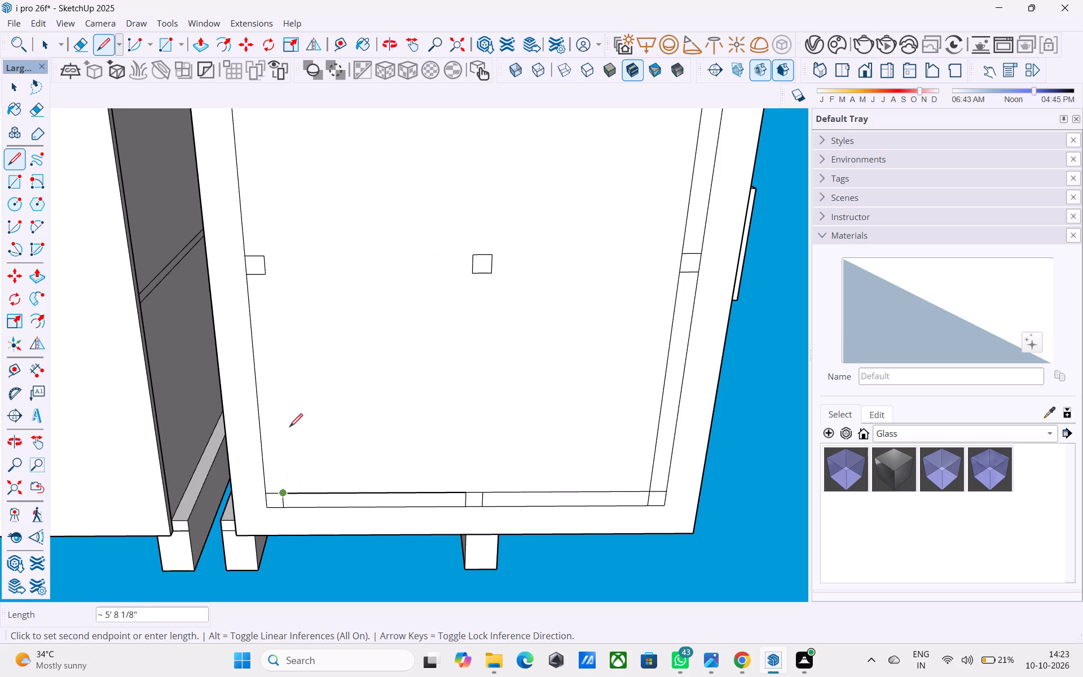
click(272, 280)
click(269, 278)
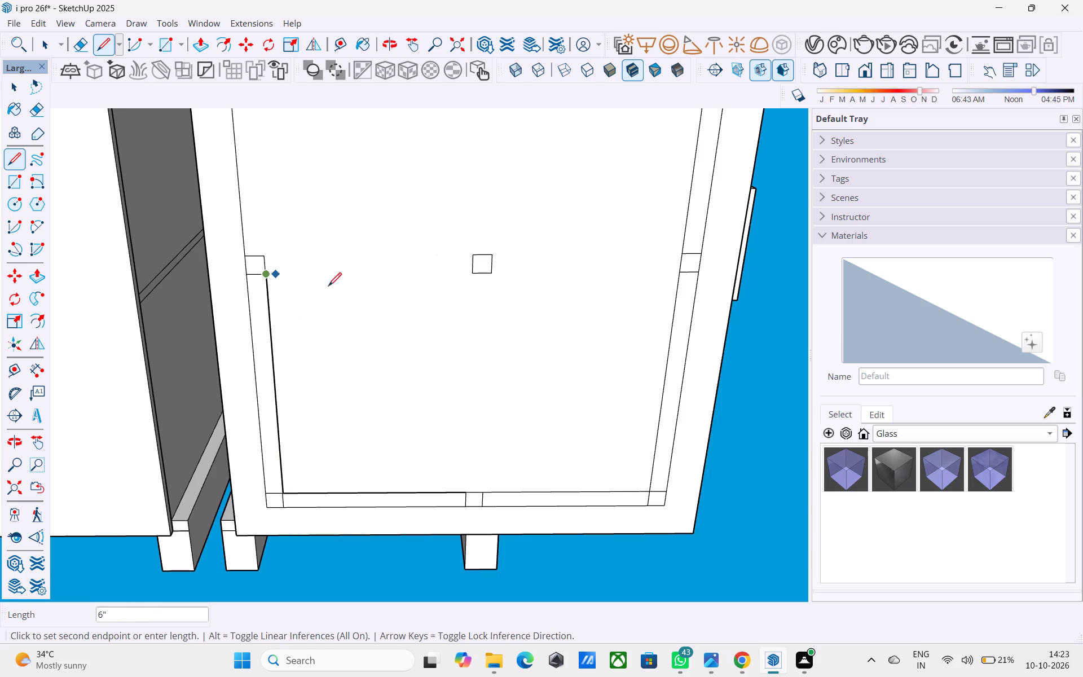
click(677, 274)
scroll(573, 370, down, 5)
middle_drag(572, 390, 569, 410)
scroll(541, 406, down, 3)
scroll(434, 243, up, 8)
click(410, 219)
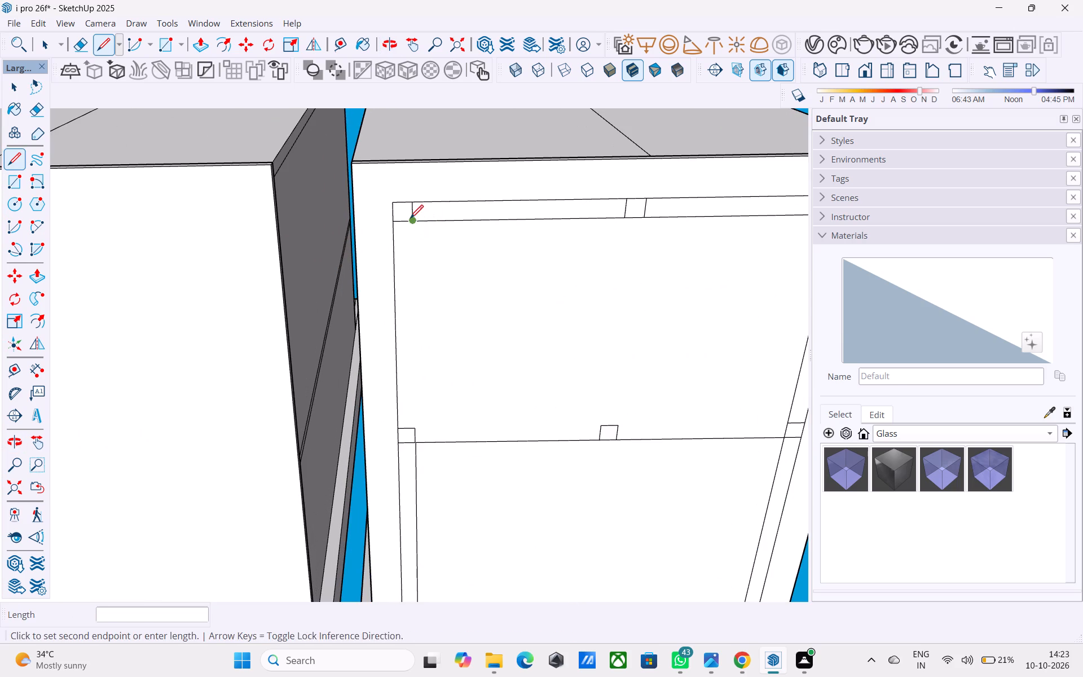
click(416, 426)
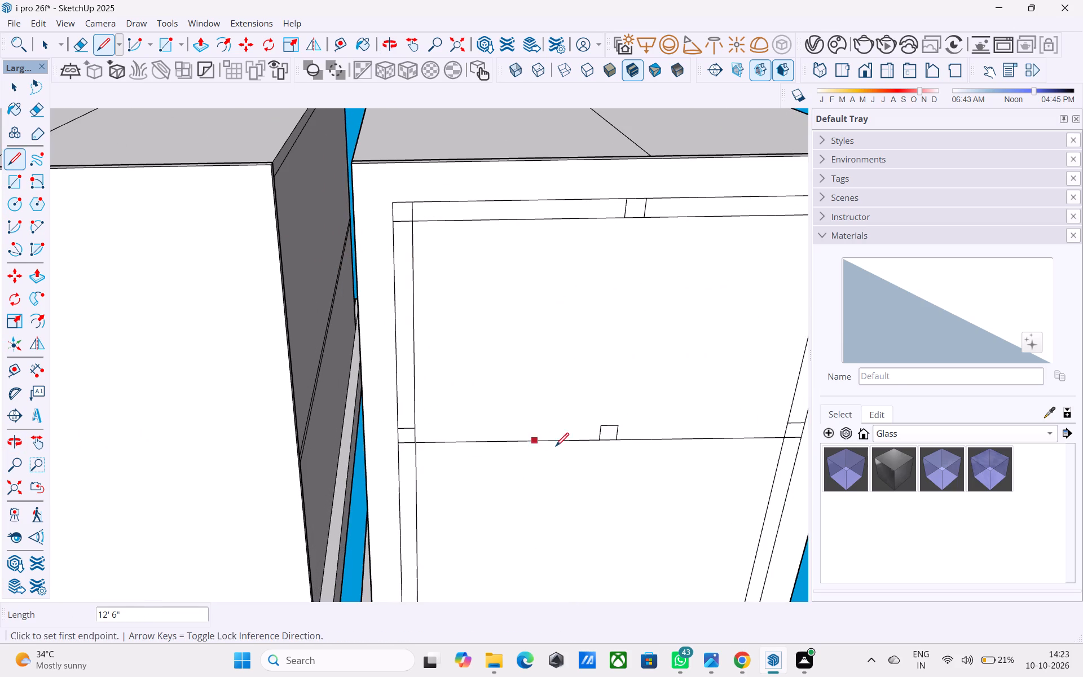
Draw two parallel 12' 6" lines from the centre square to the middle square on the inset edge opposite the projecting piers.
click(600, 427)
click(628, 215)
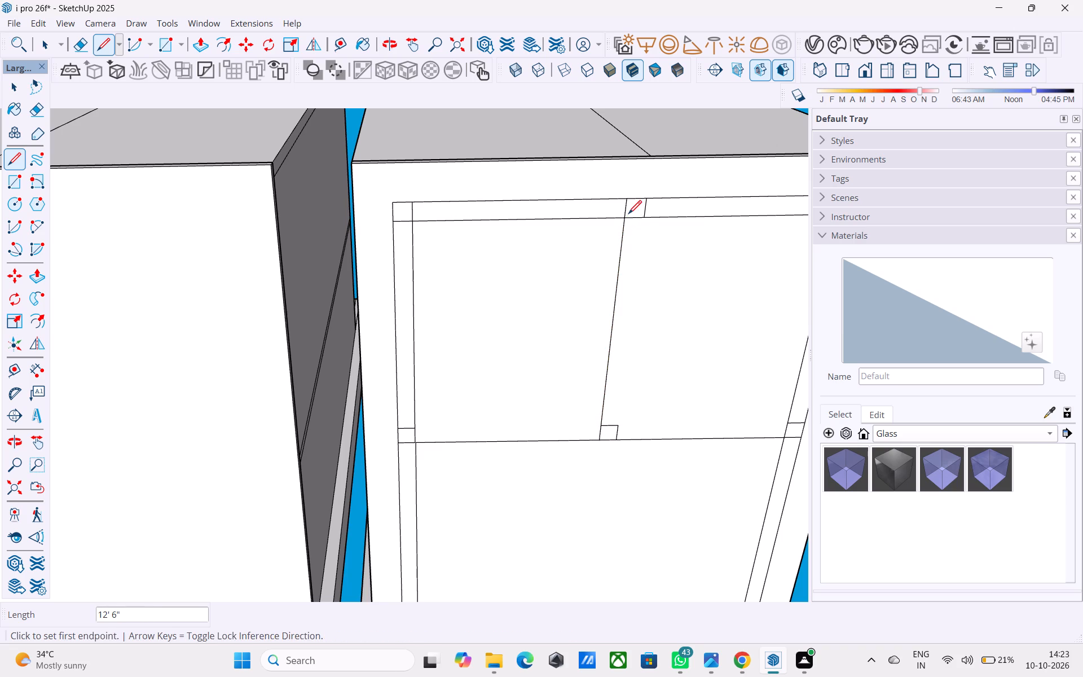
click(645, 219)
click(620, 427)
Extrude the three column squares in the row opposite the projecting piers 12' out from the right block's underside.
scroll(587, 397, down, 6)
key(space)
scroll(495, 300, up, 2)
click(484, 297)
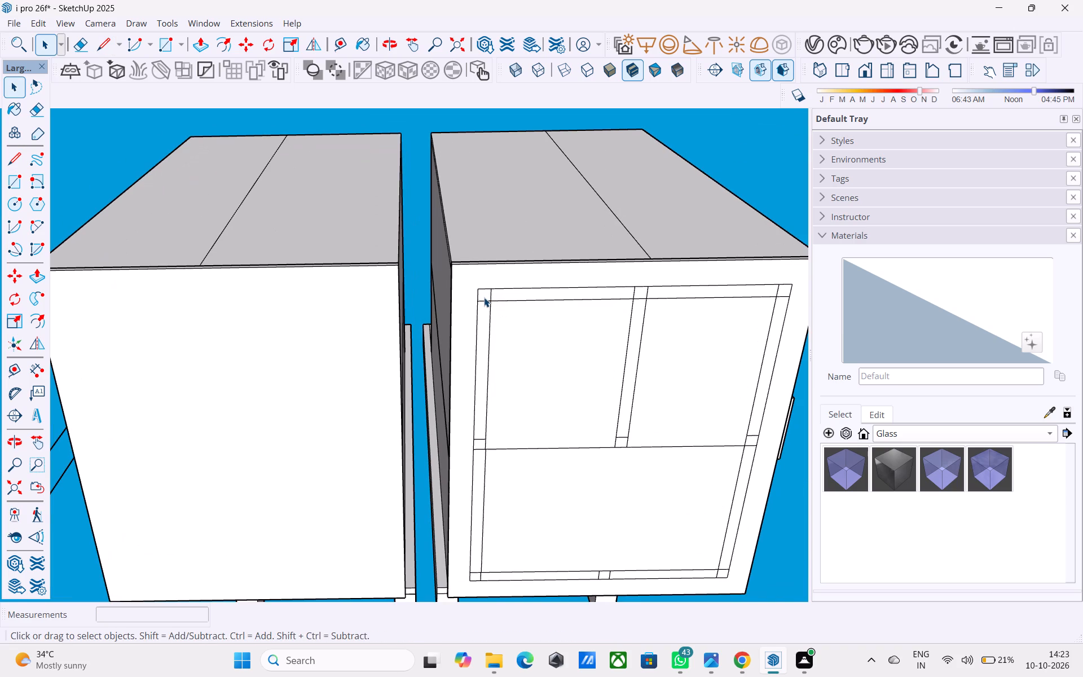
key(p)
click(484, 297)
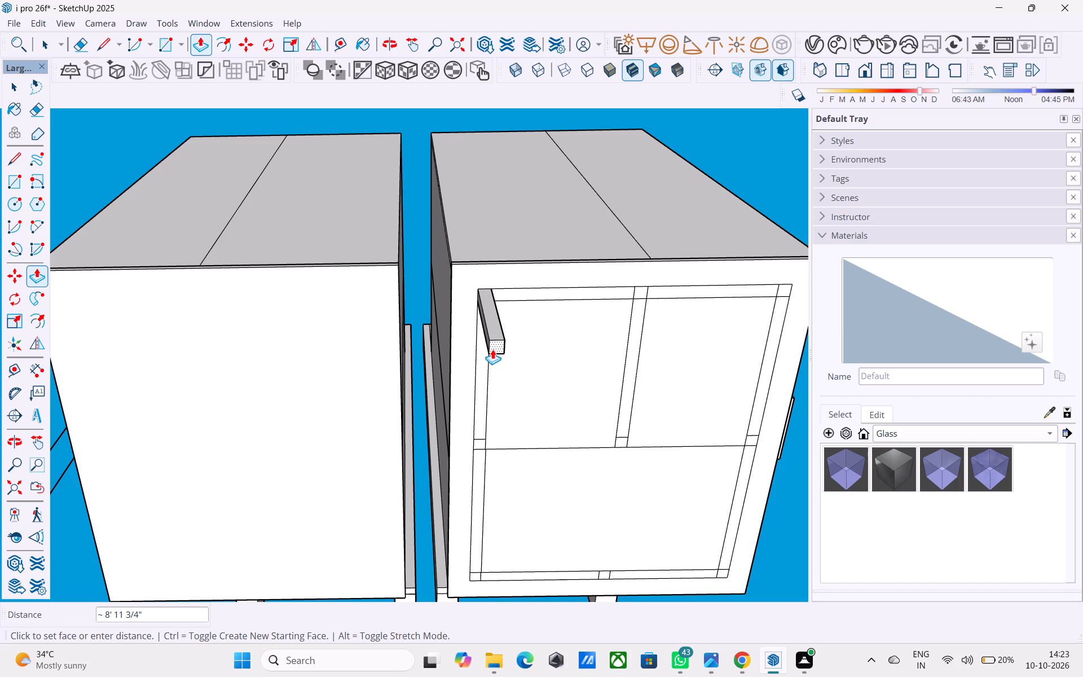
text(12')
key(Return)
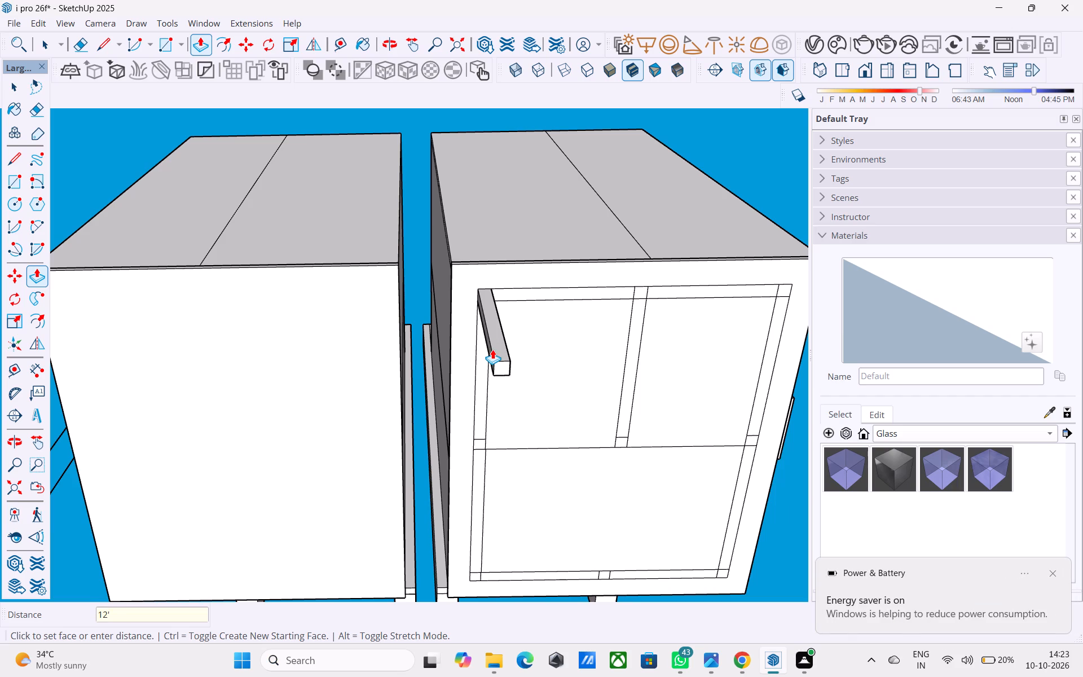
scroll(649, 292, up, 6)
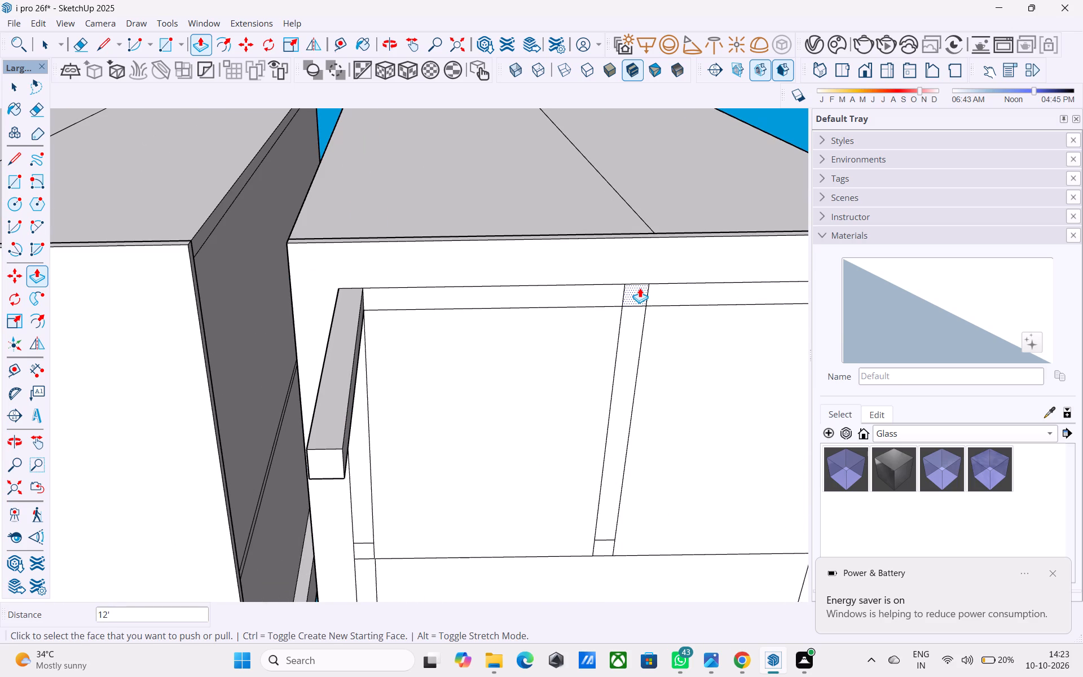
double_click(641, 293)
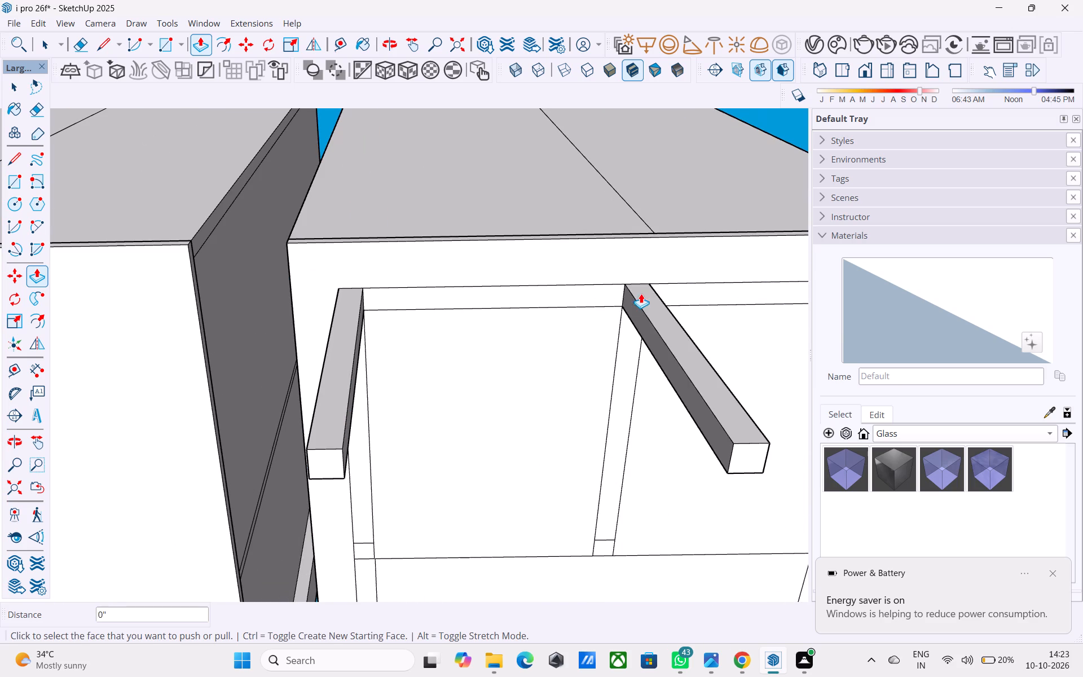
scroll(460, 302, down, 8)
scroll(723, 316, up, 8)
double_click(624, 290)
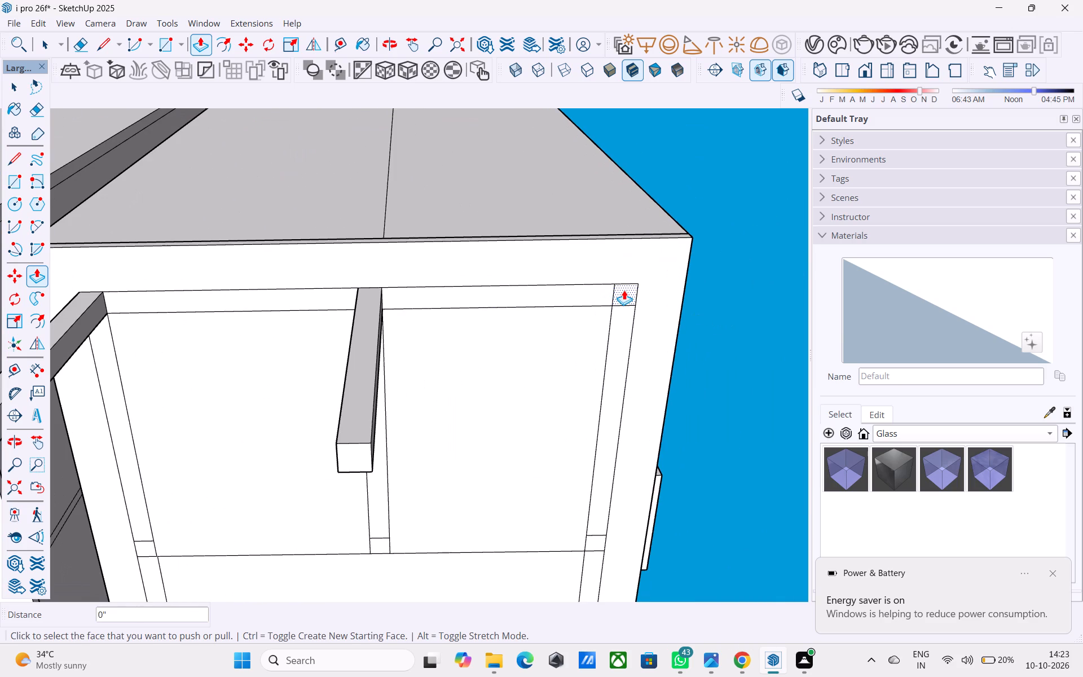
Extrude the middle row's three column squares on the right block's underside by the same 12'.
scroll(624, 290, down, 5)
scroll(489, 417, down, 1)
middle_drag(486, 421, 526, 360)
scroll(526, 360, up, 1)
middle_drag(648, 335, 648, 318)
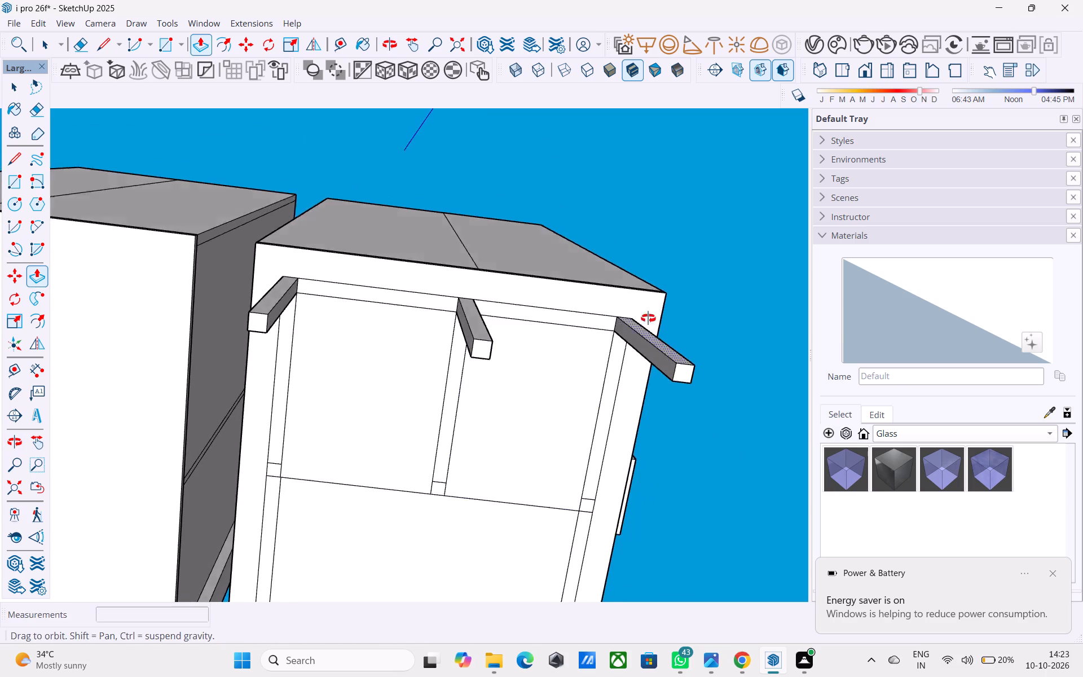
middle_drag(648, 318, 655, 268)
scroll(622, 258, down, 4)
middle_drag(463, 466, 507, 475)
scroll(466, 467, up, 5)
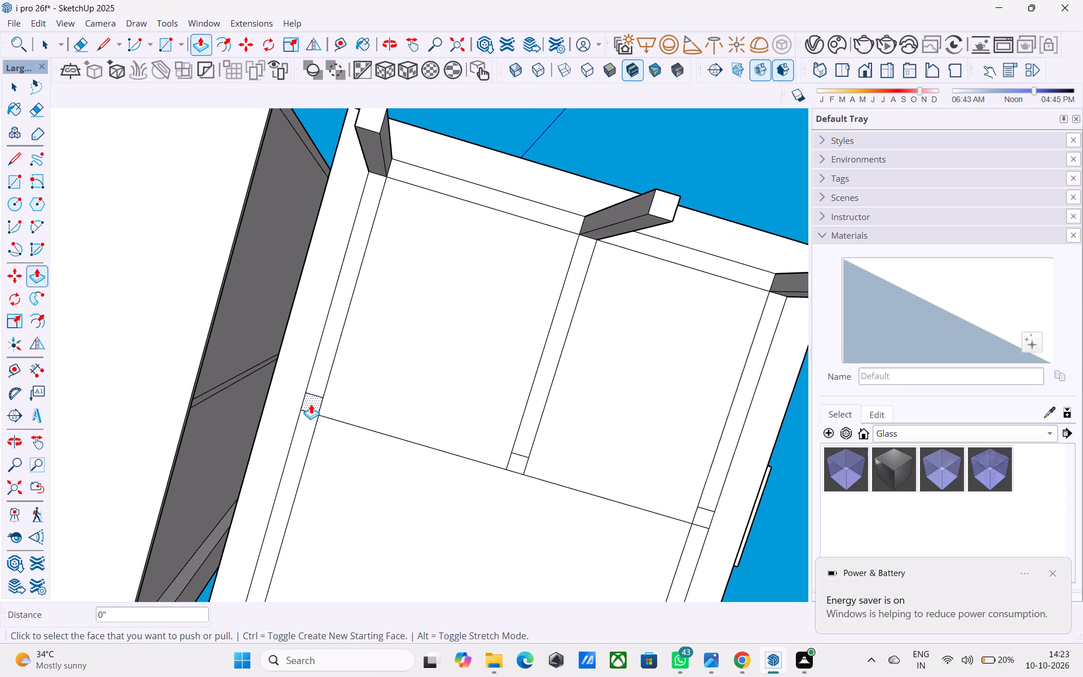
double_click(311, 404)
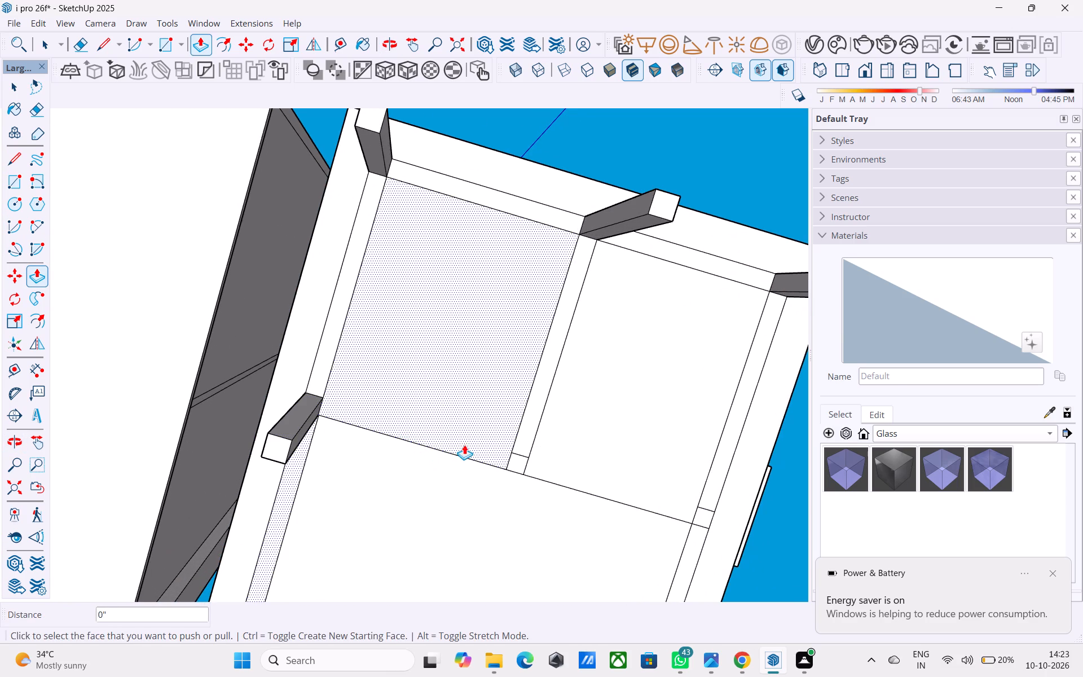
double_click(516, 459)
scroll(419, 438, down, 5)
scroll(592, 491, up, 3)
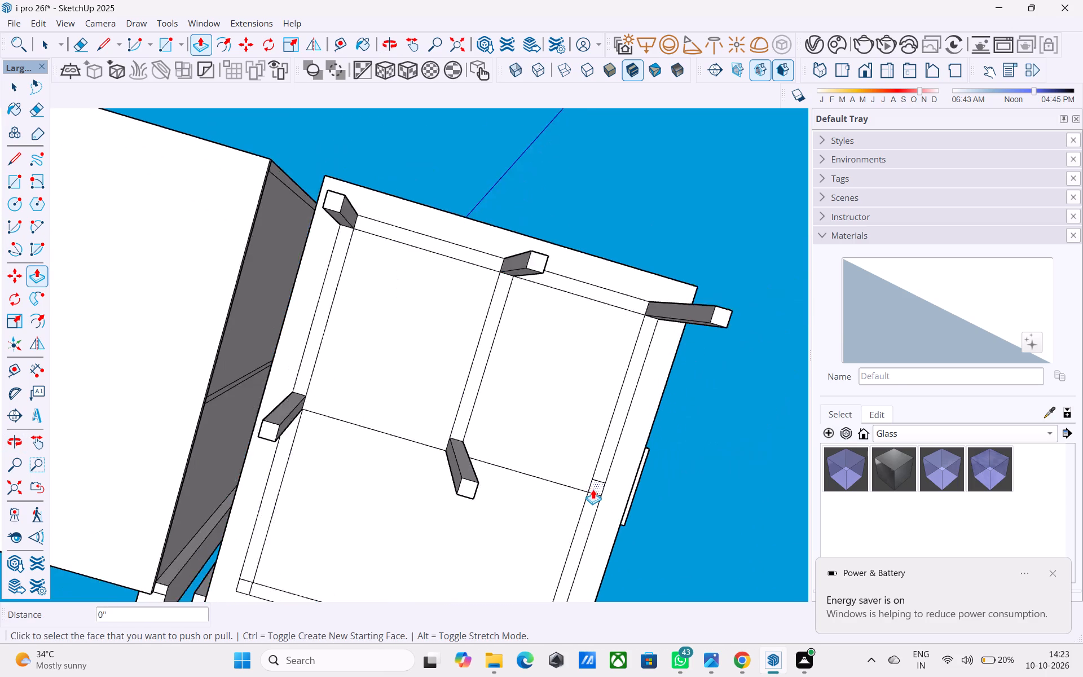
scroll(593, 489, up, 2)
double_click(604, 483)
Extrude the three column squares in the row beside the projecting piers by the same 12'.
scroll(597, 421, down, 6)
scroll(608, 275, down, 5)
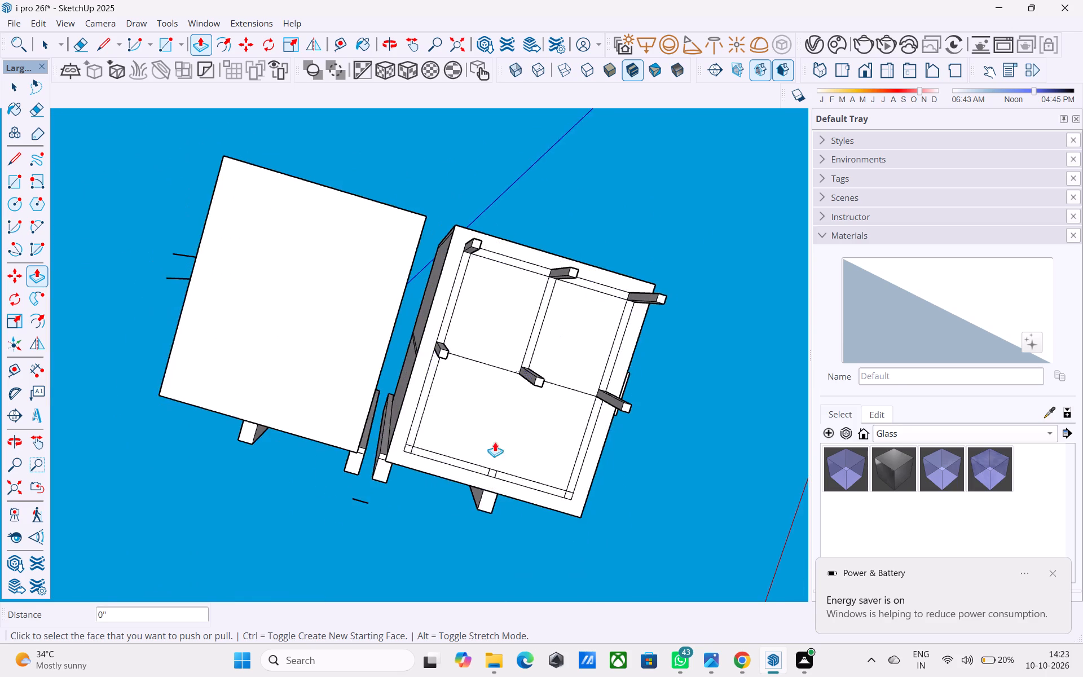
scroll(431, 488, up, 10)
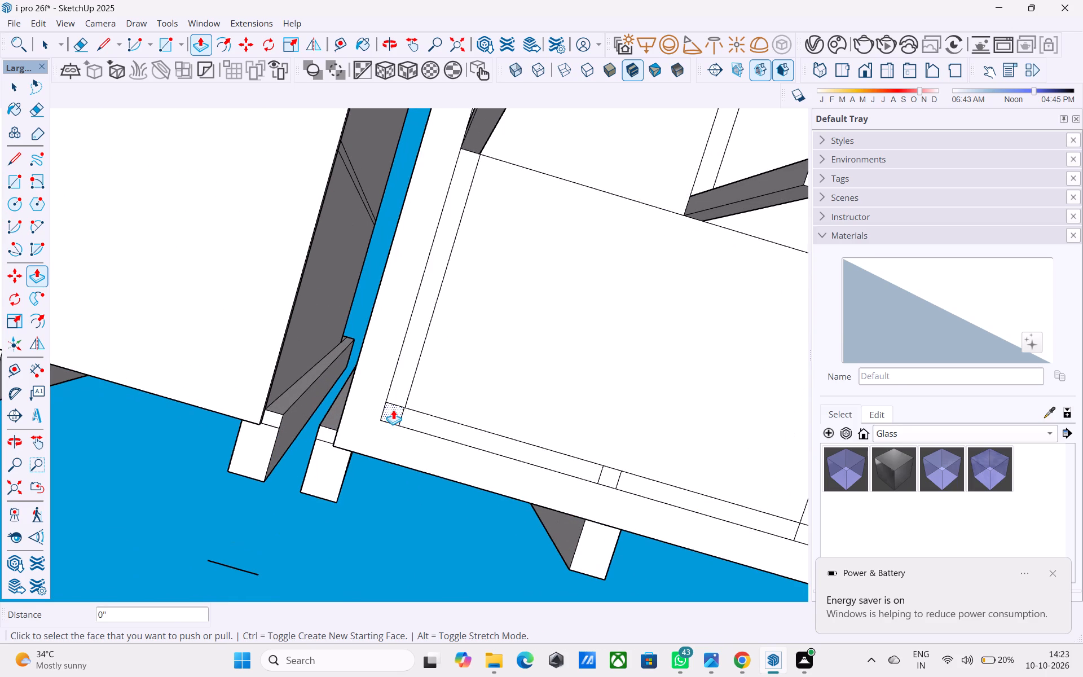
double_click(393, 410)
double_click(606, 476)
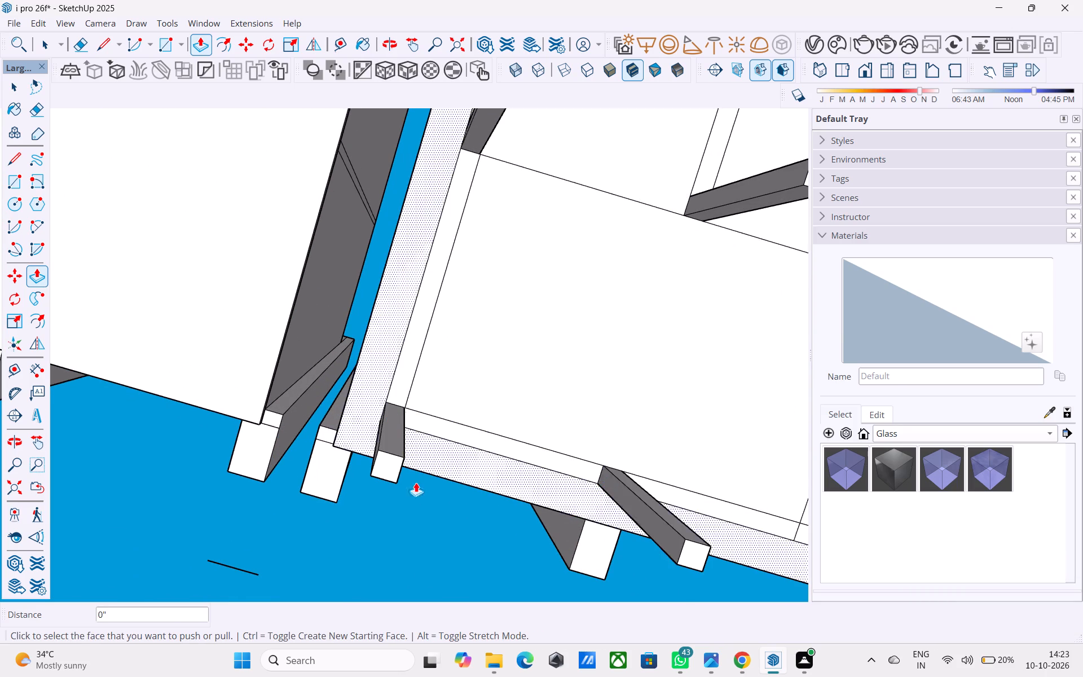
scroll(388, 485, down, 5)
scroll(681, 500, up, 6)
double_click(664, 521)
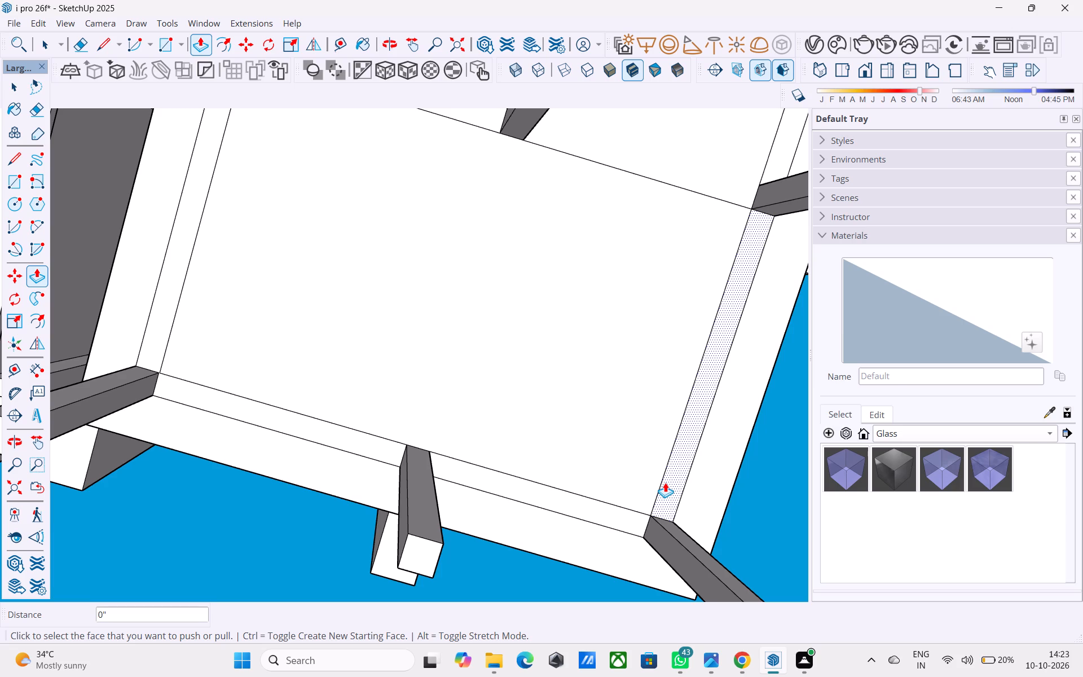
Erase the two stray lines beside the left block's underside, inside that block's group.
scroll(650, 496, down, 8)
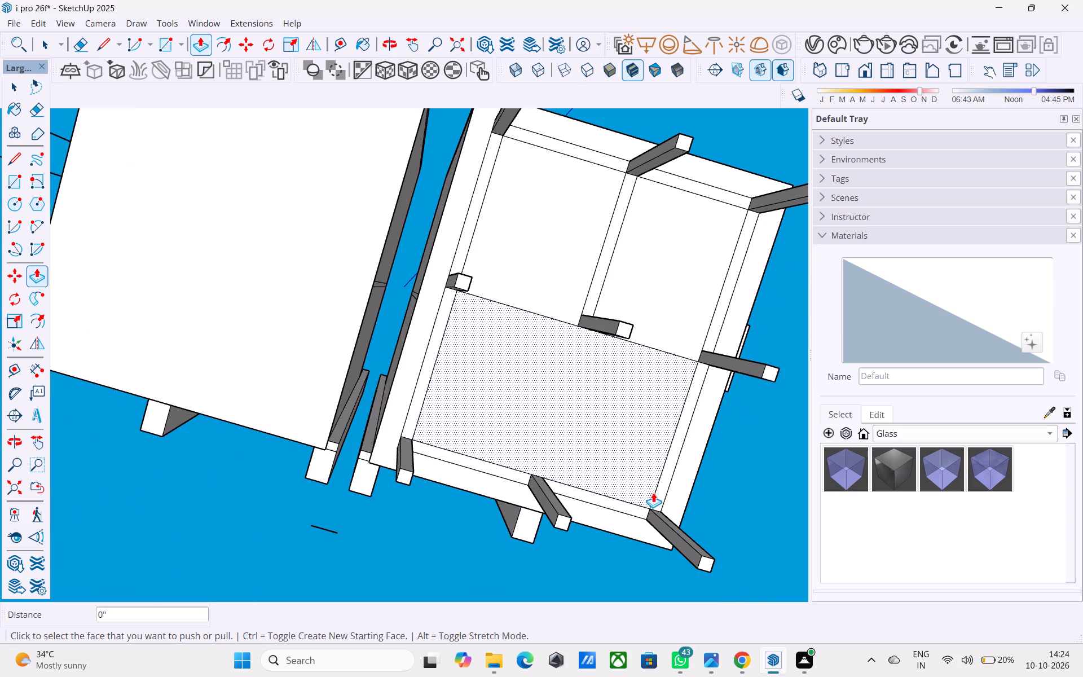
scroll(653, 493, down, 4)
middle_drag(631, 521, 618, 559)
middle_drag(505, 461, 461, 566)
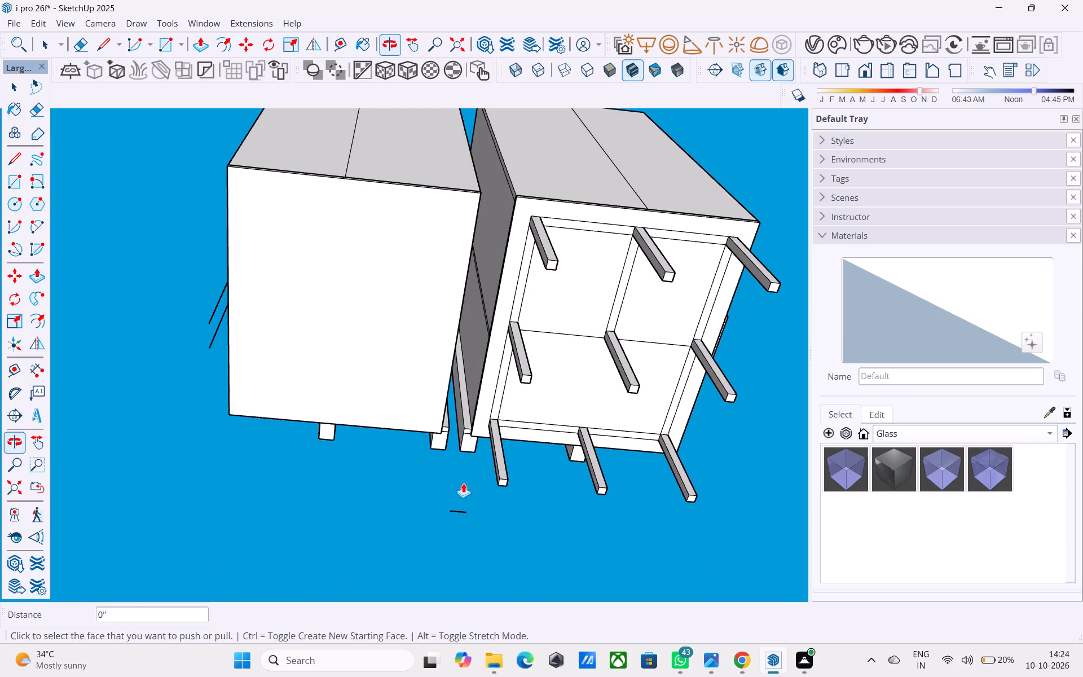
middle_drag(463, 483, 454, 568)
middle_drag(402, 417, 371, 540)
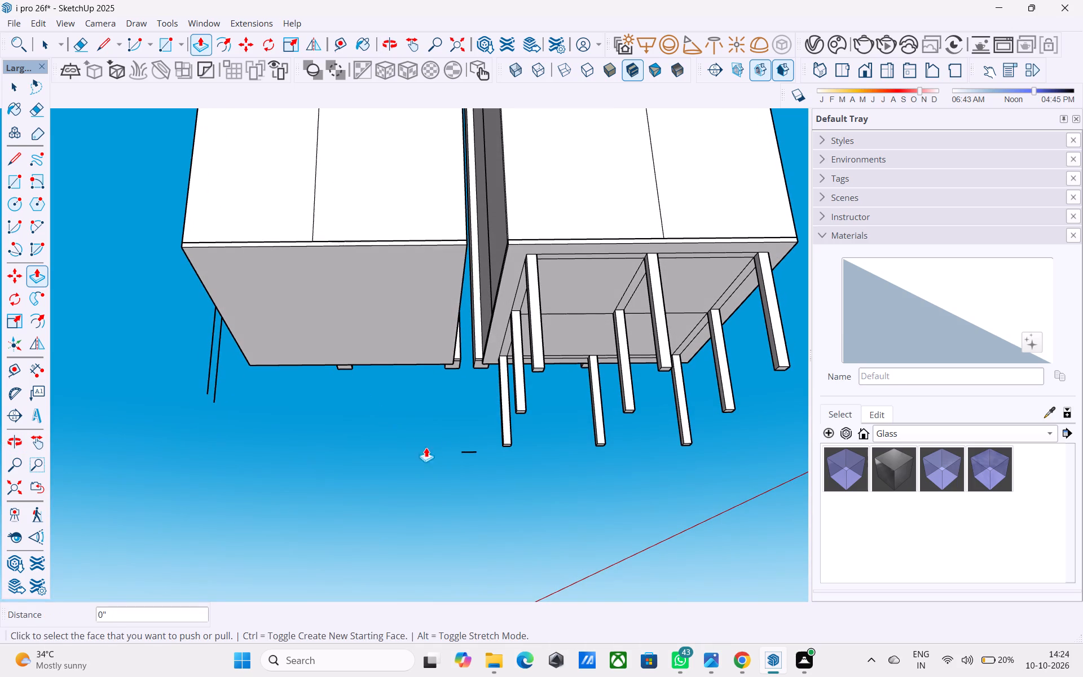
key(space)
double_click(430, 289)
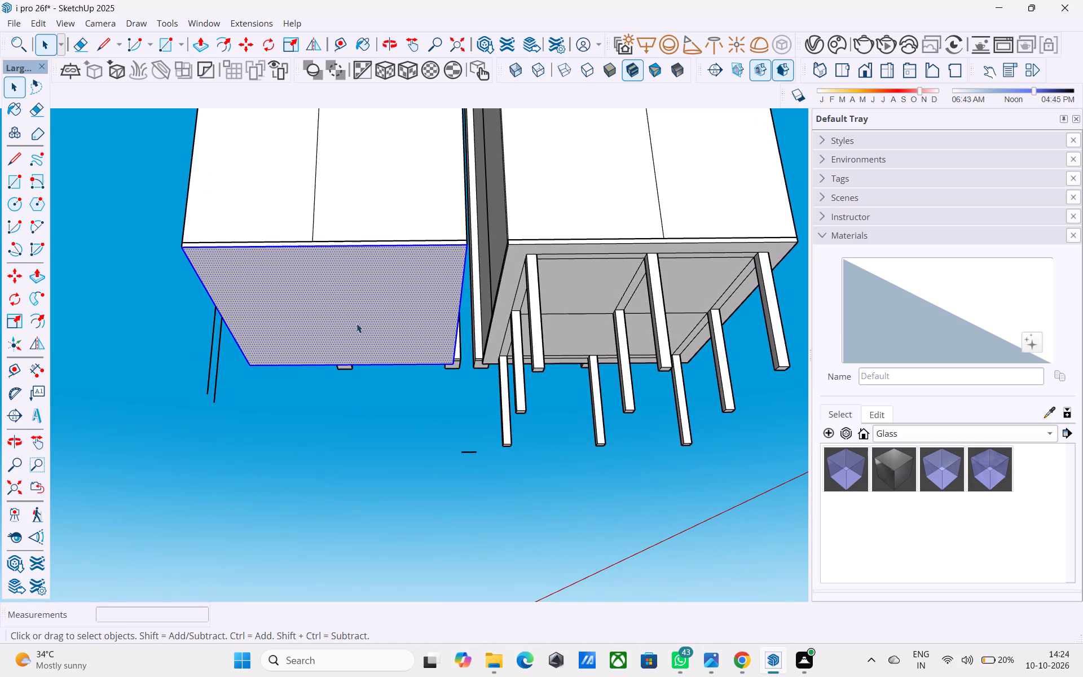
click(216, 345)
double_click(218, 348)
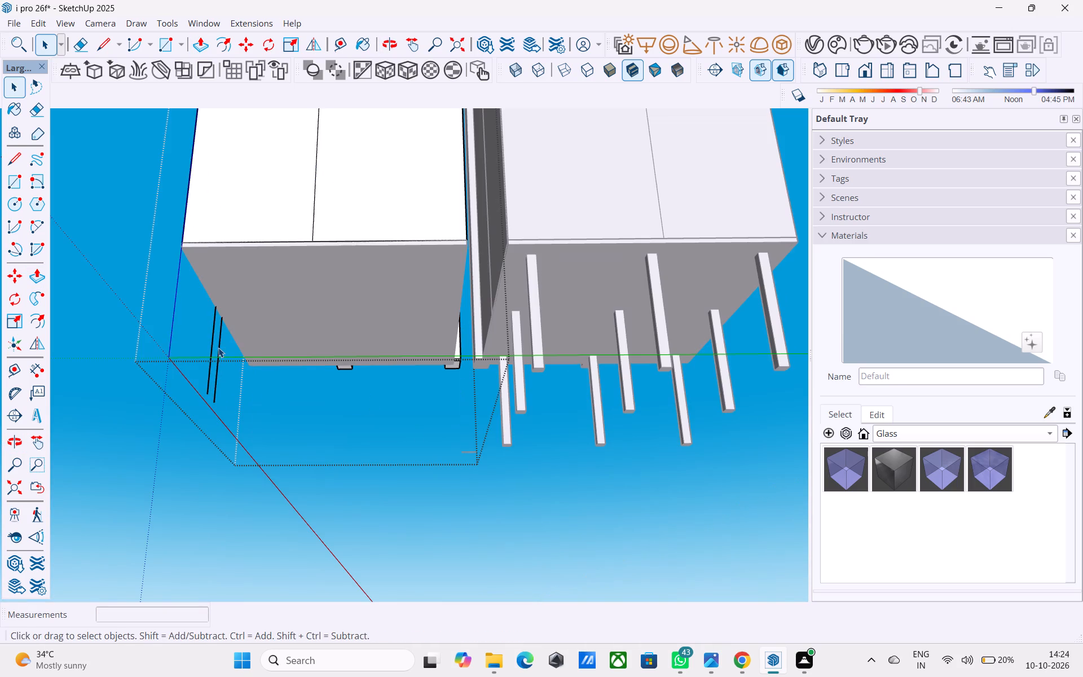
key(e)
drag(244, 354, 214, 348)
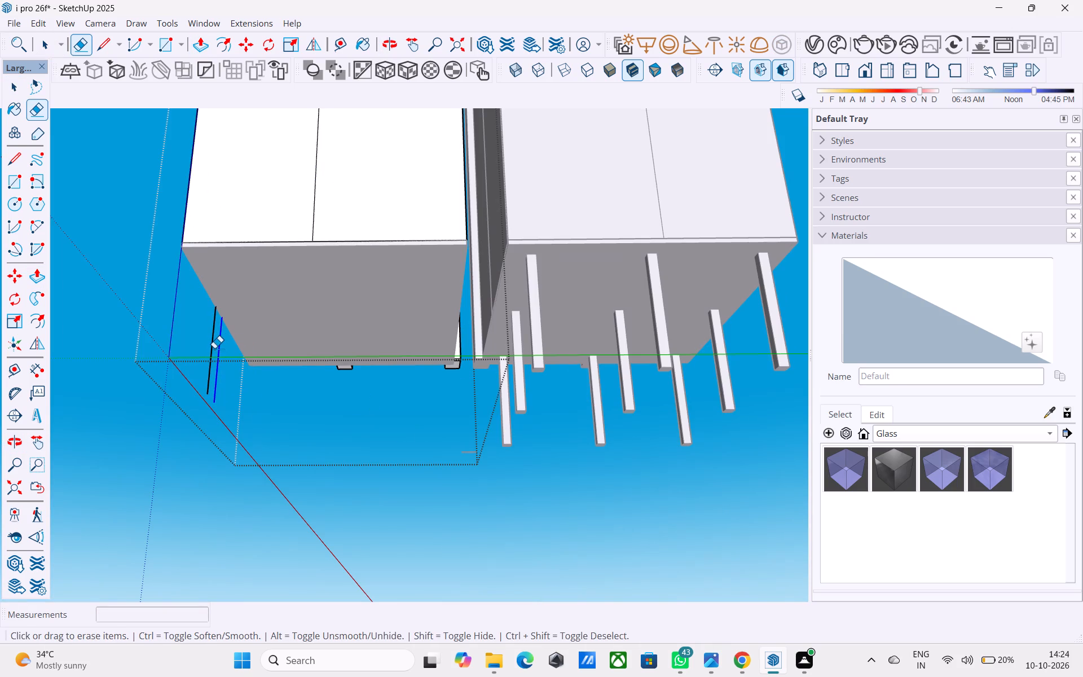
drag(214, 348, 212, 346)
key(space)
click(395, 459)
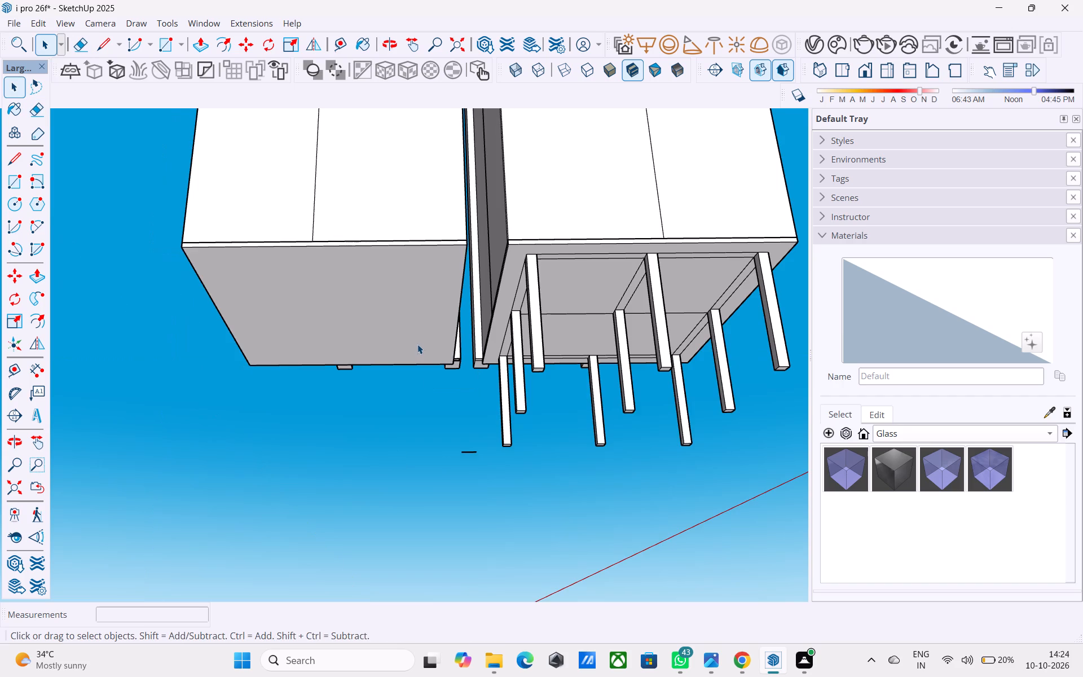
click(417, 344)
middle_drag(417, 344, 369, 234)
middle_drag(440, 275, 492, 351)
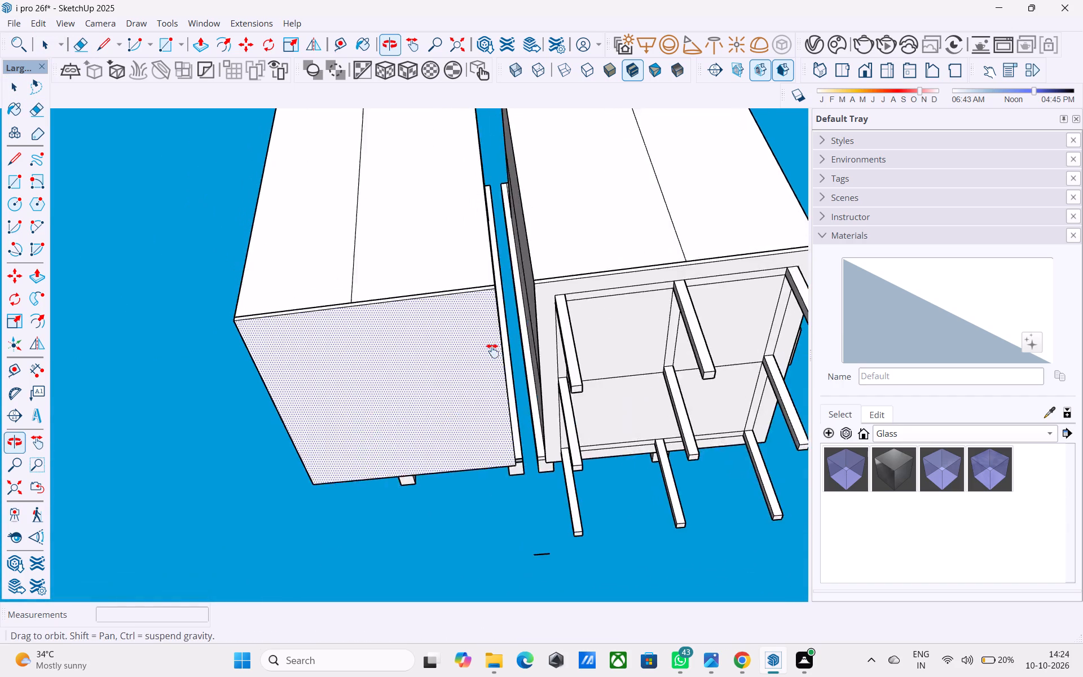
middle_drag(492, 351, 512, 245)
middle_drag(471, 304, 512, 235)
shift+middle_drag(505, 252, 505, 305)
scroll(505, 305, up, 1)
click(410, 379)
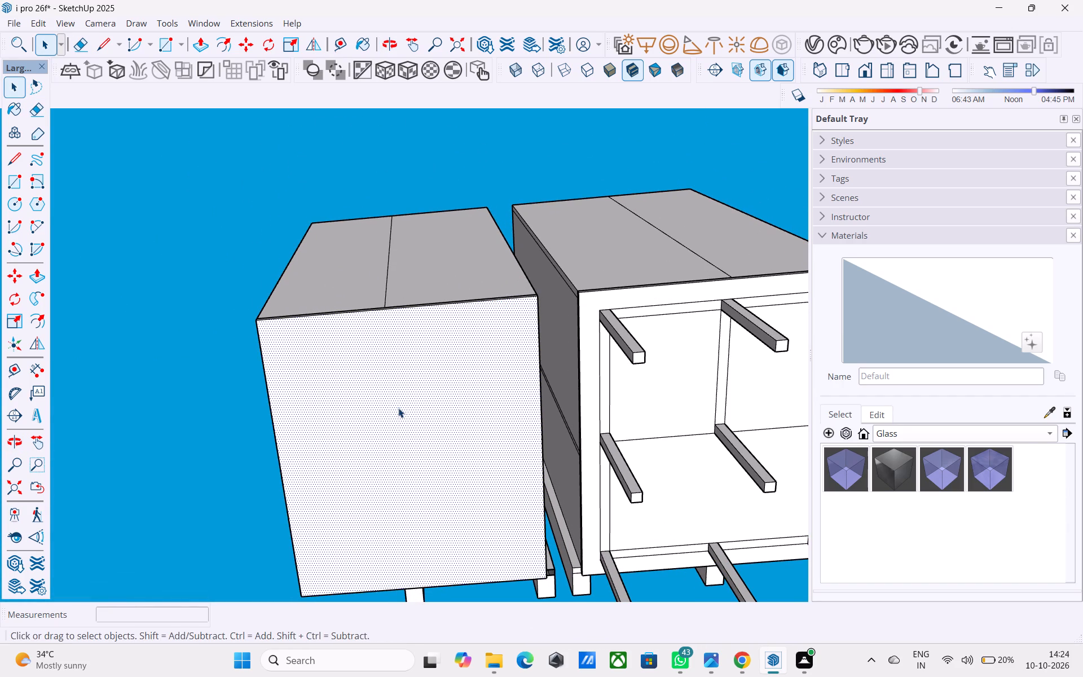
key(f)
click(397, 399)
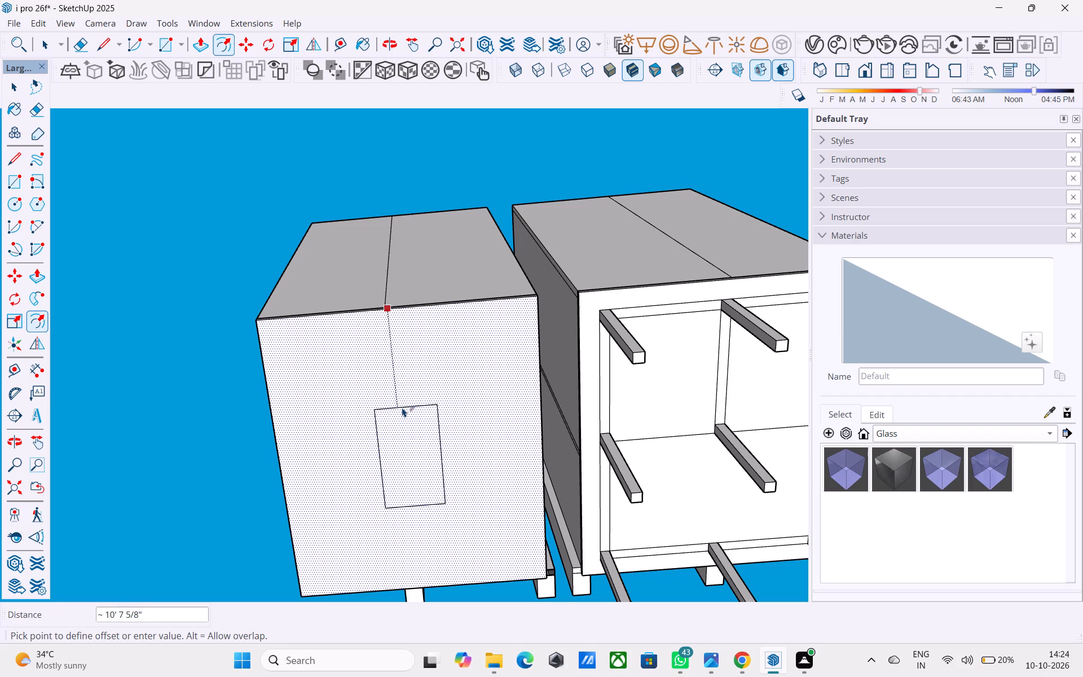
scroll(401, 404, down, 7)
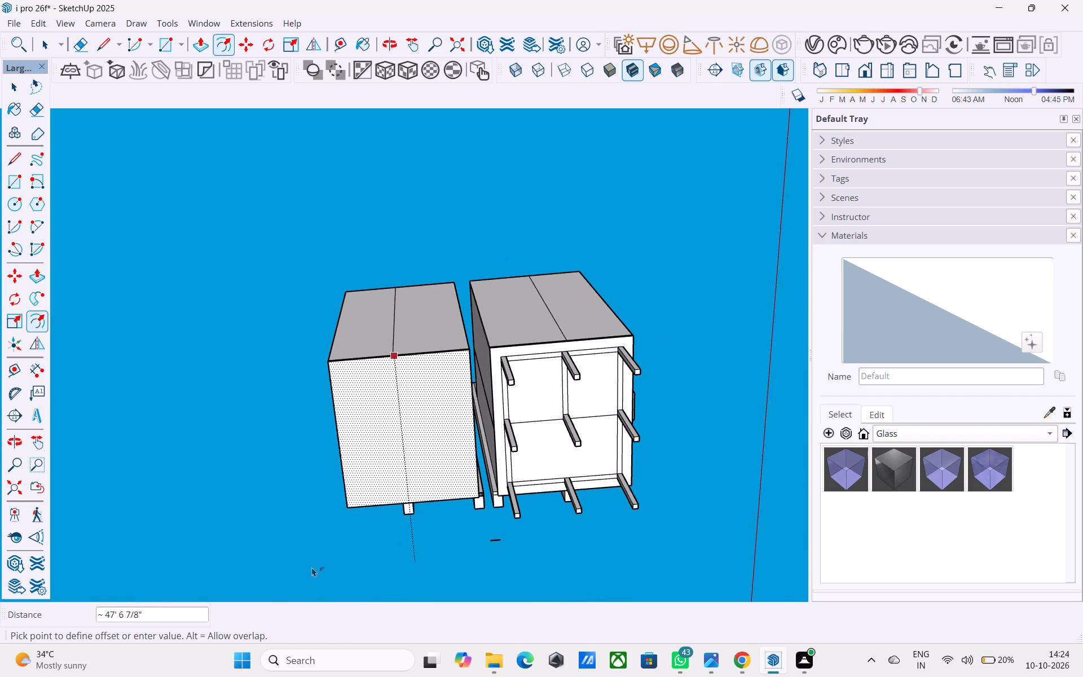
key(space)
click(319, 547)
Push the three columns in the row opposite the projecting piers back 12', flush with the right block's underside.
scroll(503, 399, up, 3)
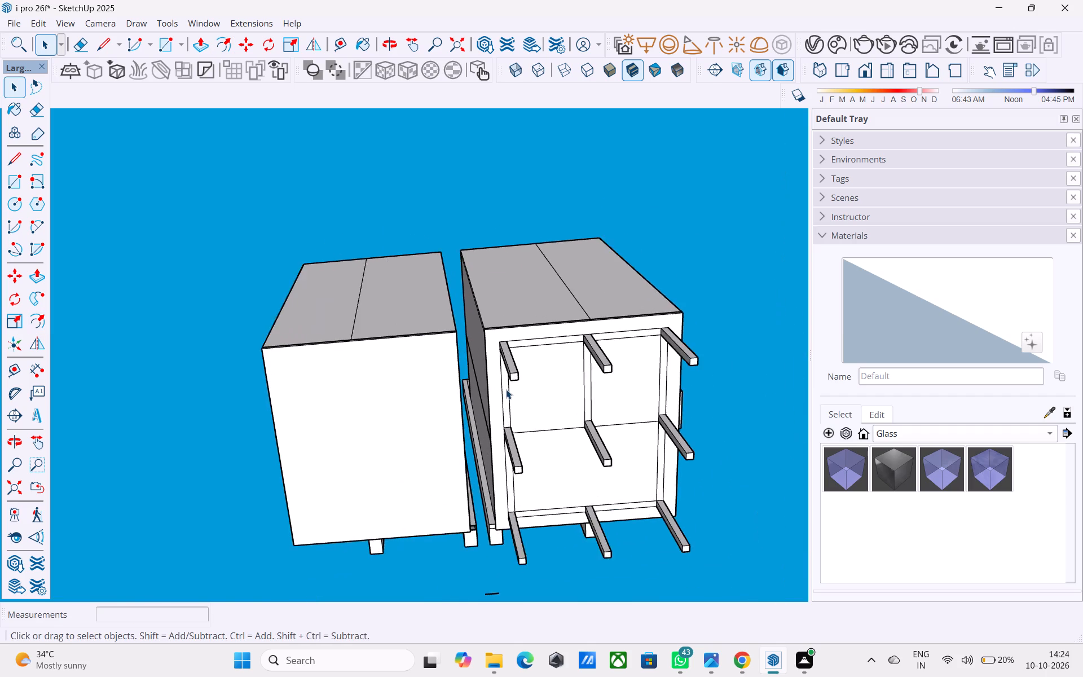
scroll(506, 389, up, 6)
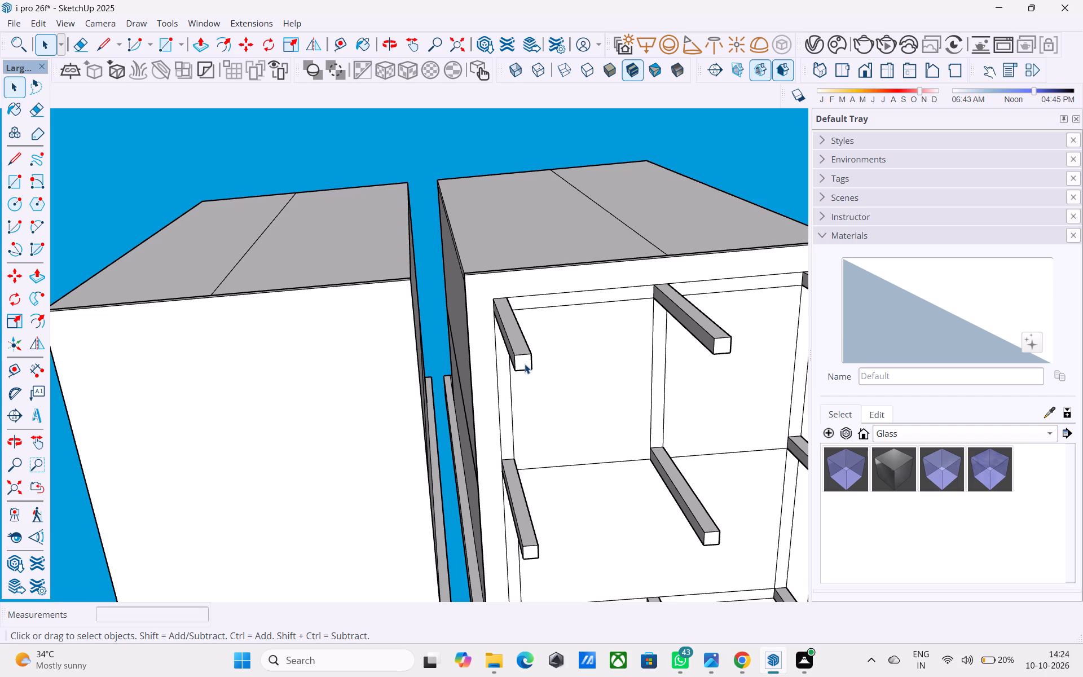
click(525, 364)
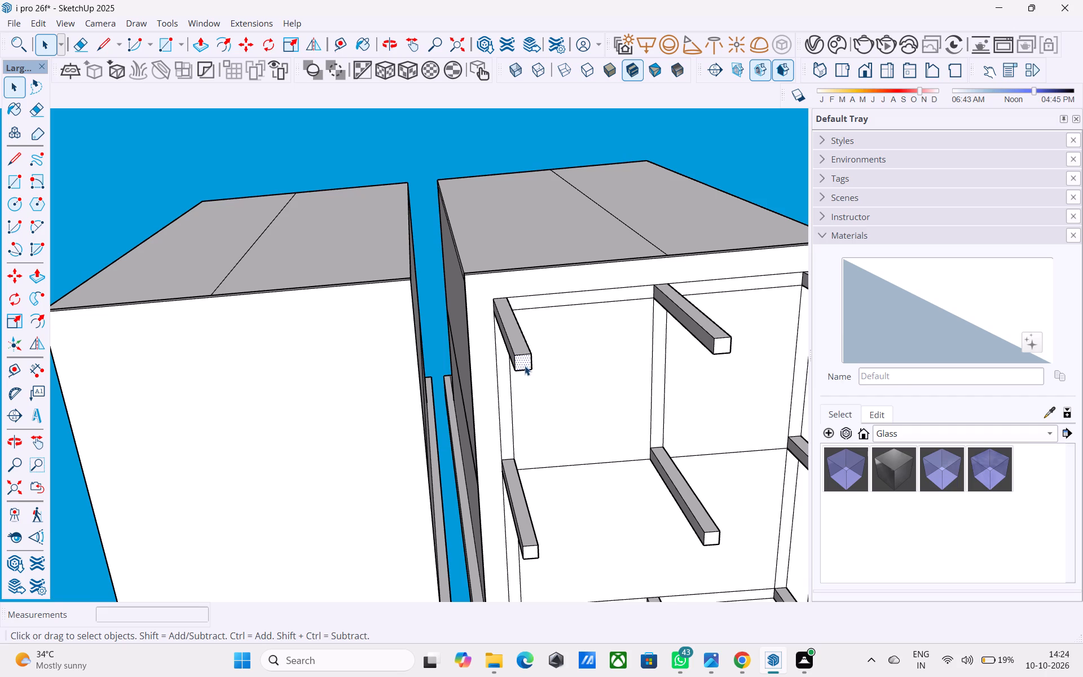
key(p)
click(525, 366)
click(556, 313)
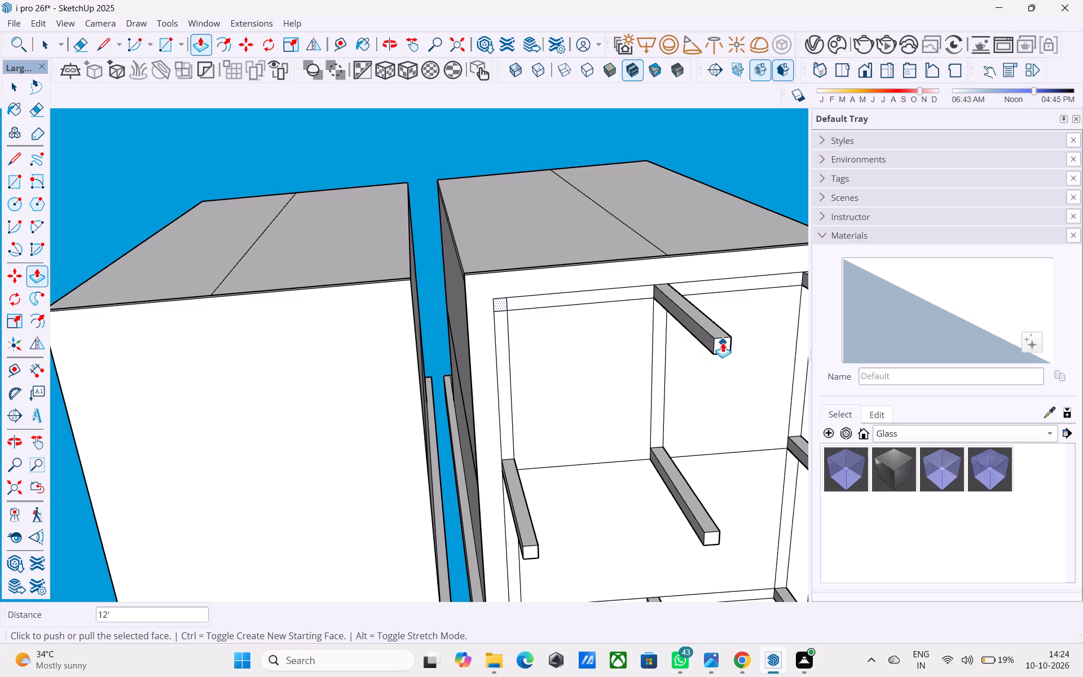
key(space)
click(718, 345)
key(p)
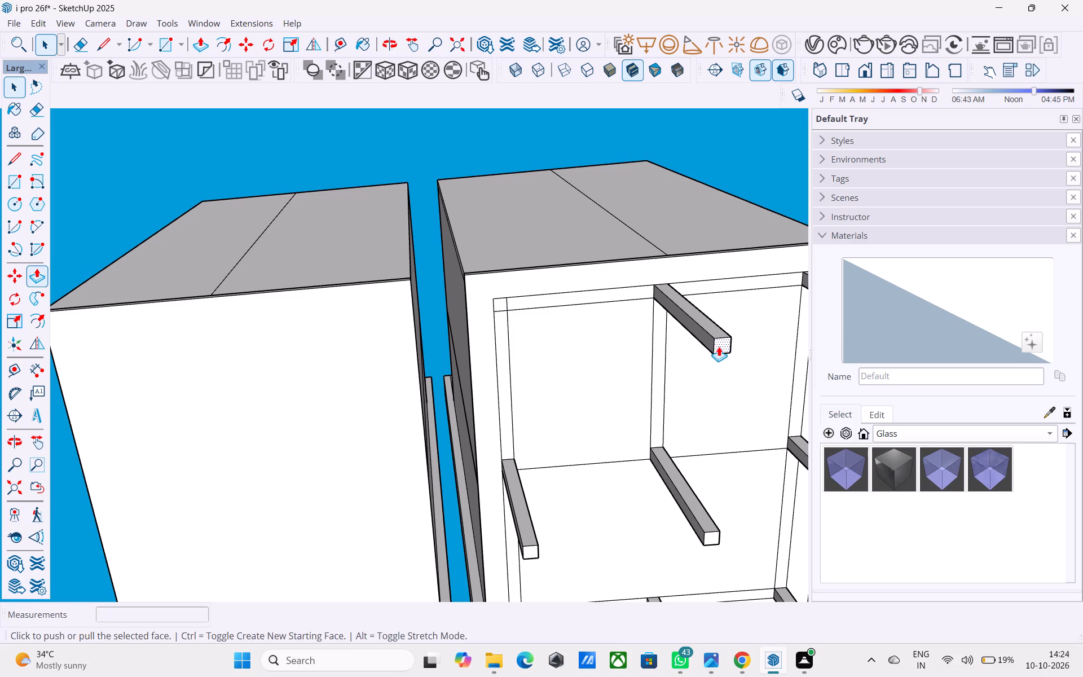
double_click(719, 346)
scroll(463, 381, down, 4)
scroll(688, 358, up, 5)
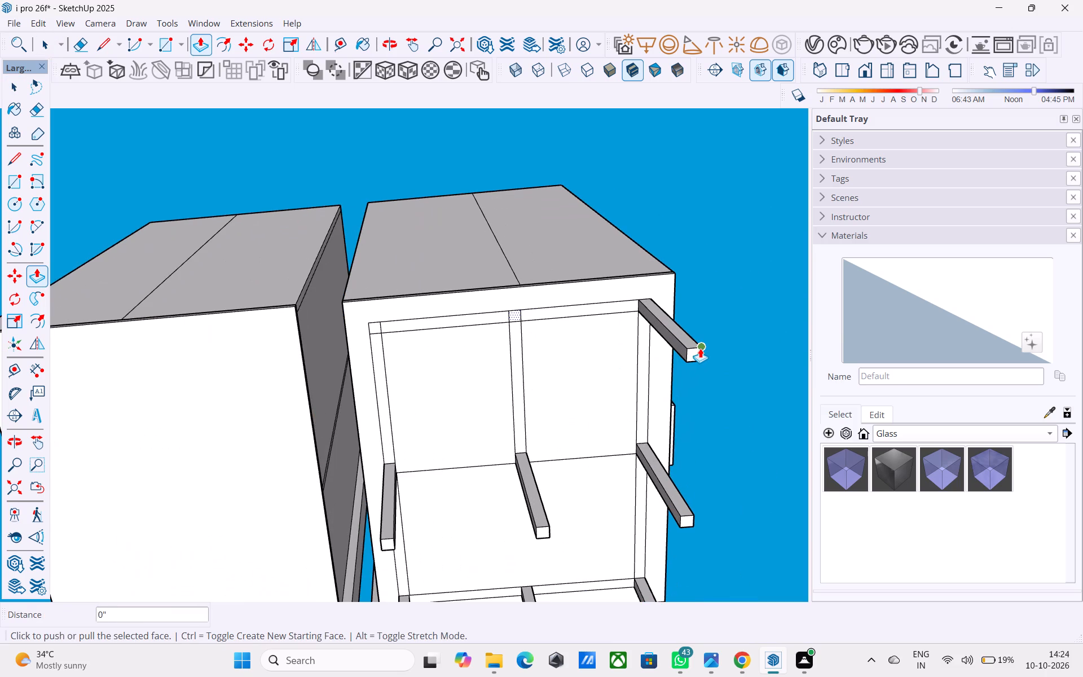
scroll(700, 349, up, 3)
key(space)
click(694, 358)
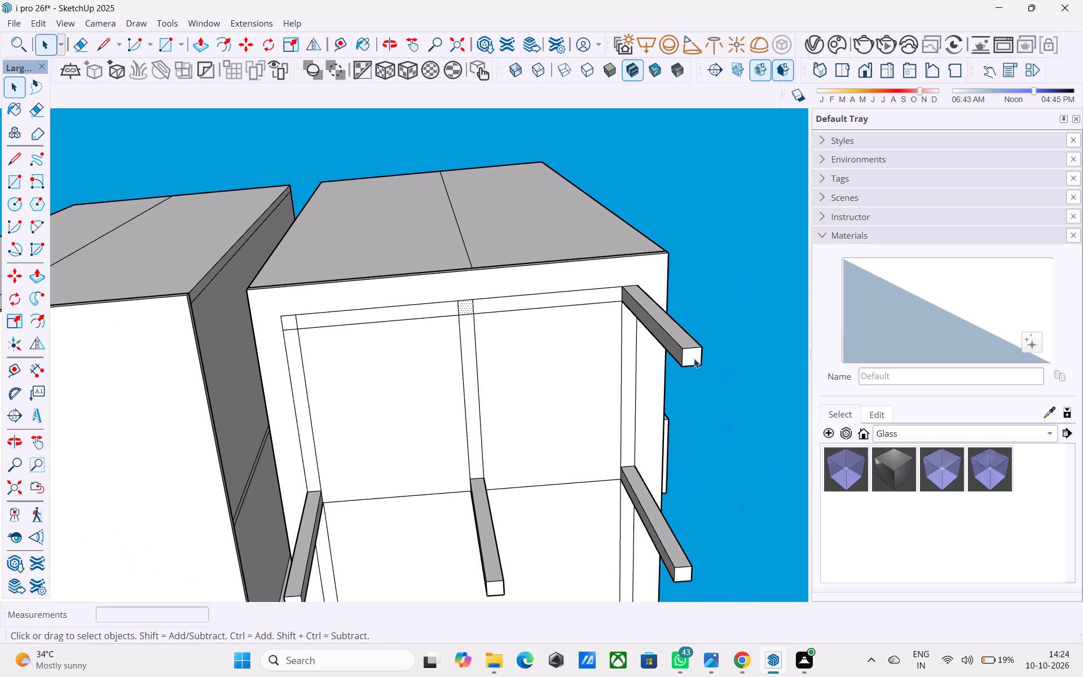
key(p)
click(693, 358)
click(694, 358)
Push the middle row's three columns back by the same 12', flush with the right block's underside.
scroll(591, 333, down, 2)
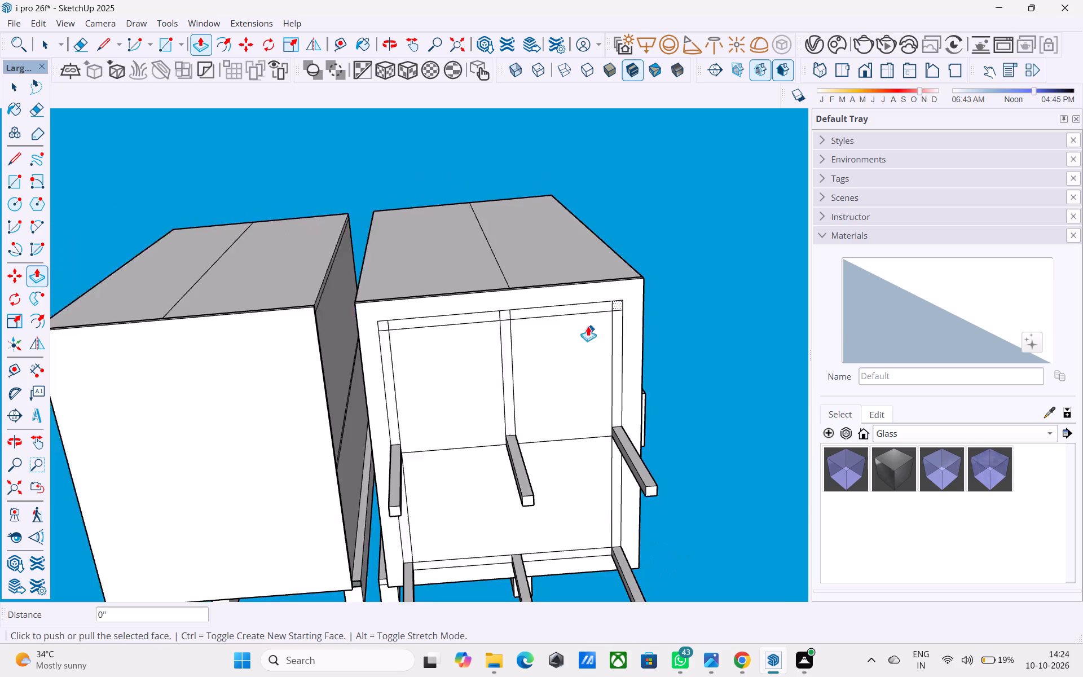
scroll(588, 326, down, 6)
middle_drag(489, 447, 496, 383)
scroll(451, 443, up, 8)
key(space)
click(481, 407)
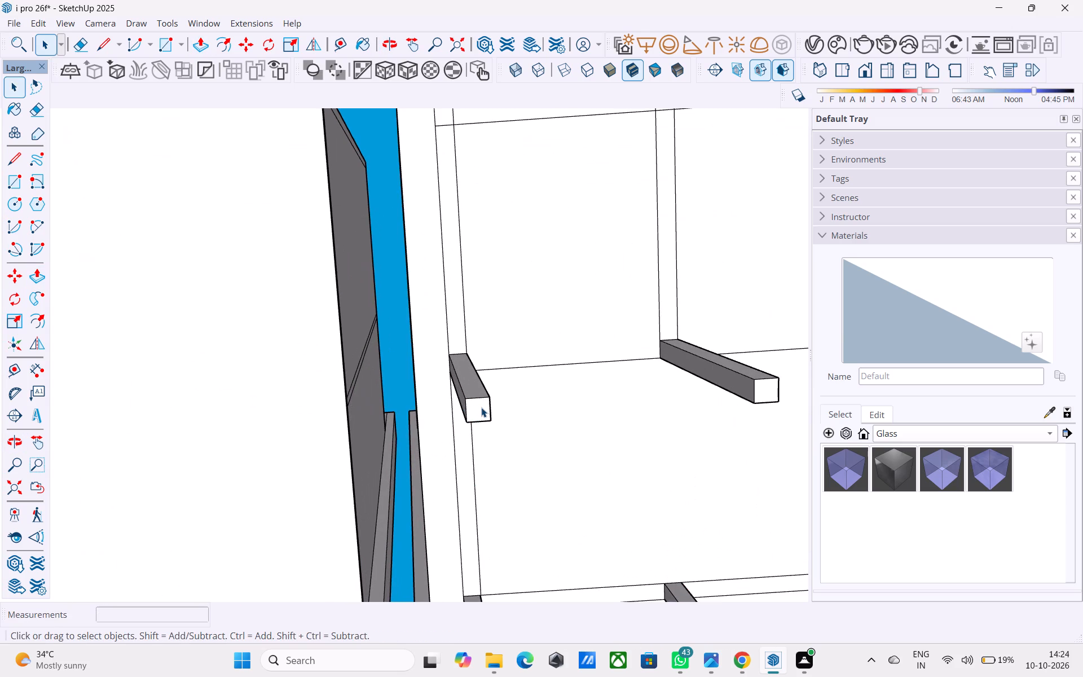
key(p)
double_click(487, 409)
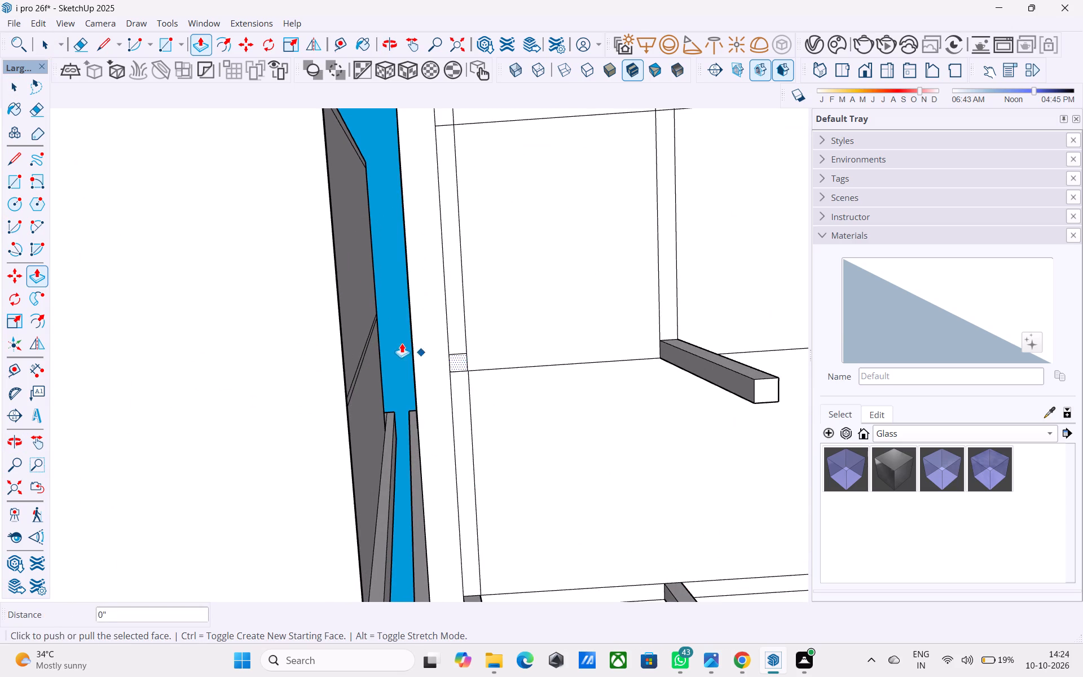
scroll(397, 344, down, 5)
scroll(625, 370, up, 6)
key(space)
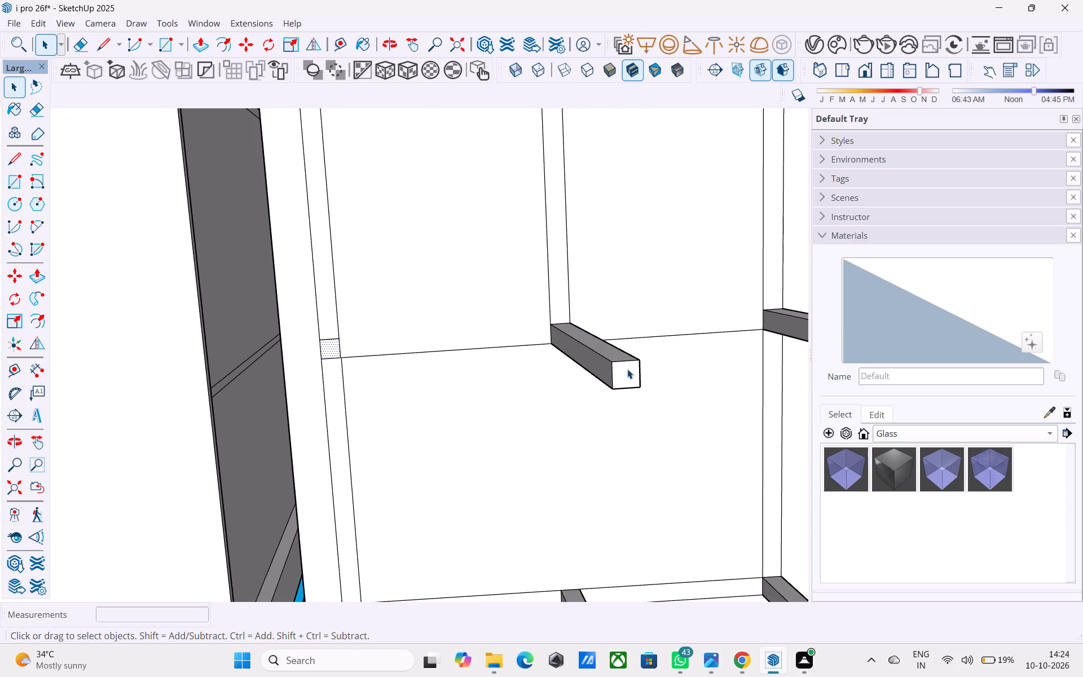
key(p)
scroll(459, 337, down, 5)
middle_drag(572, 447, 540, 284)
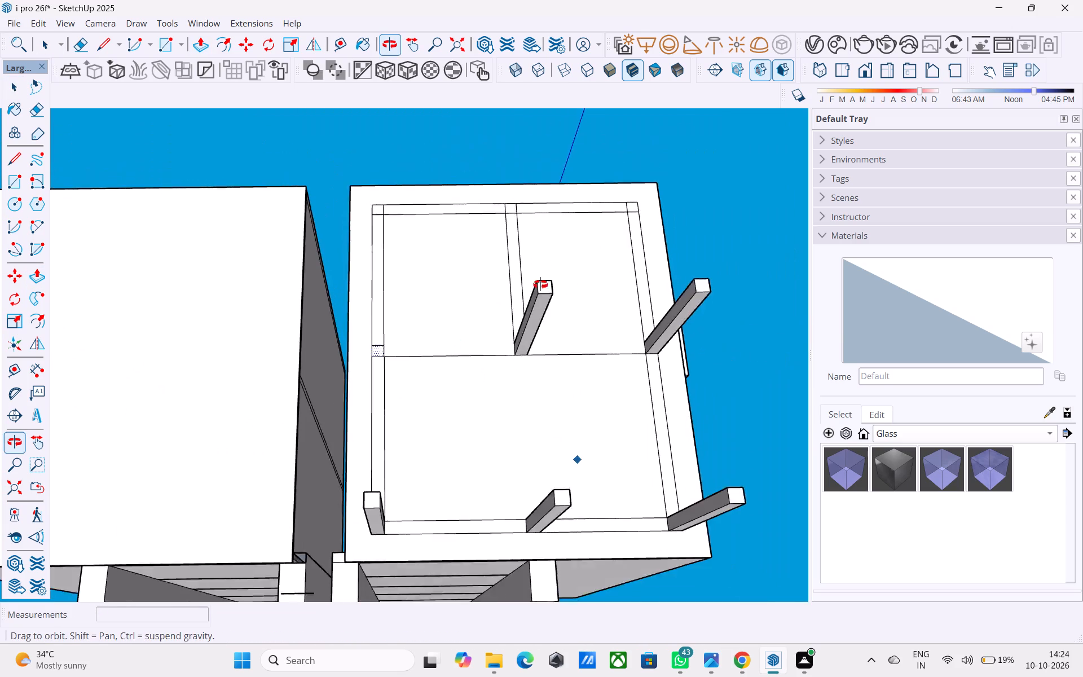
middle_drag(540, 284, 540, 254)
scroll(544, 266, up, 4)
key(space)
click(544, 272)
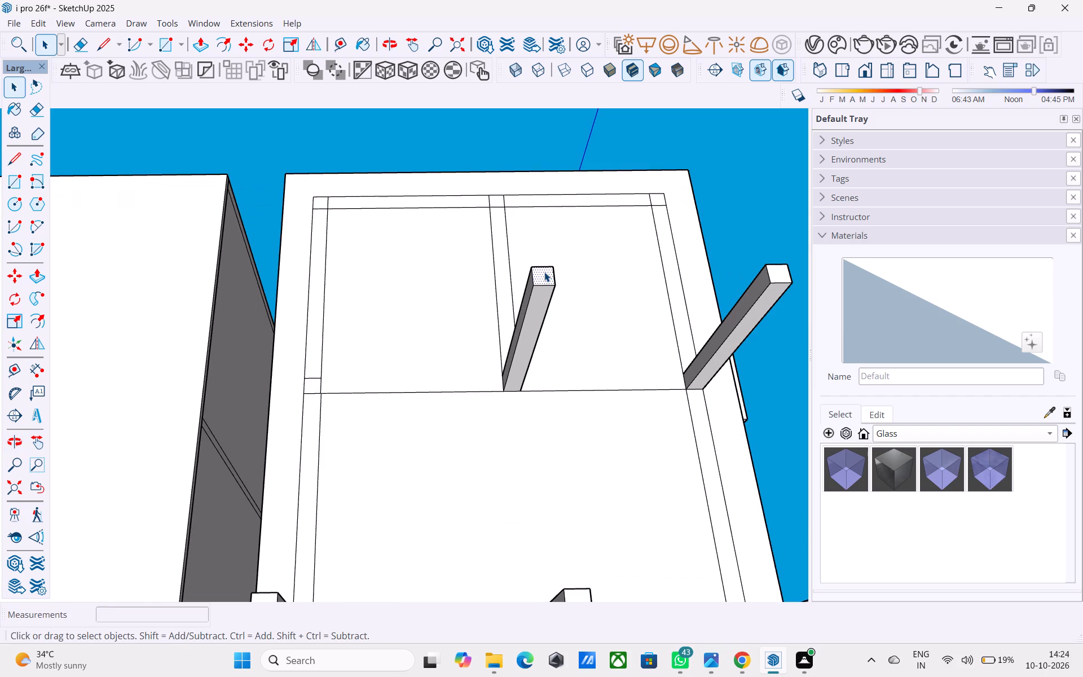
key(p)
double_click(544, 272)
scroll(457, 298, down, 3)
scroll(658, 271, up, 2)
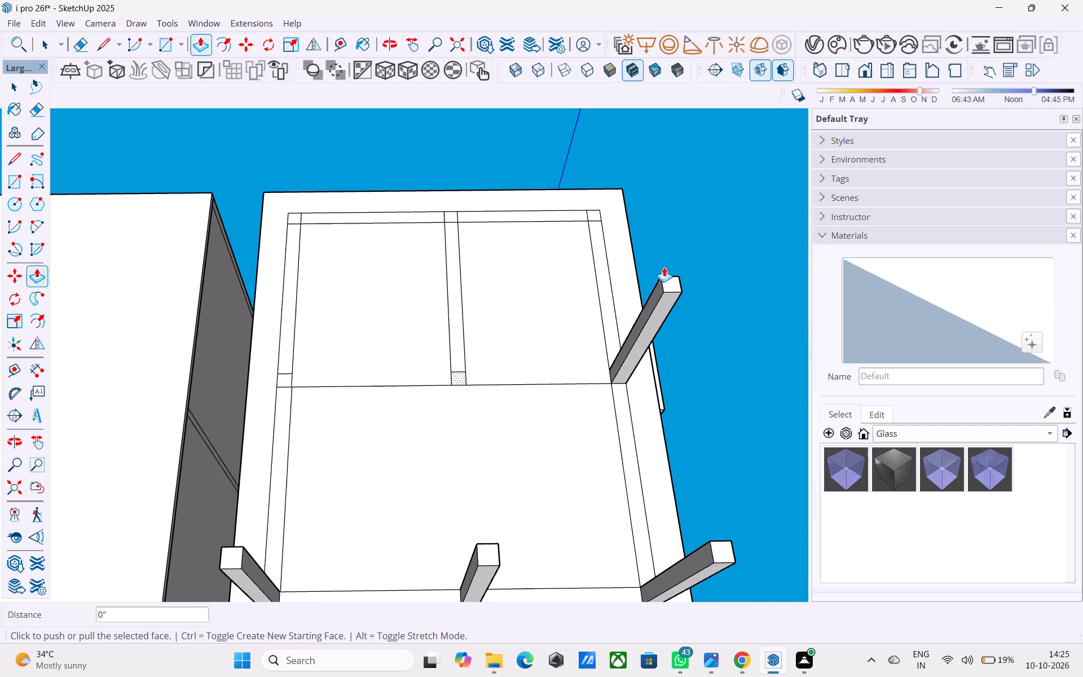
key(space)
click(675, 280)
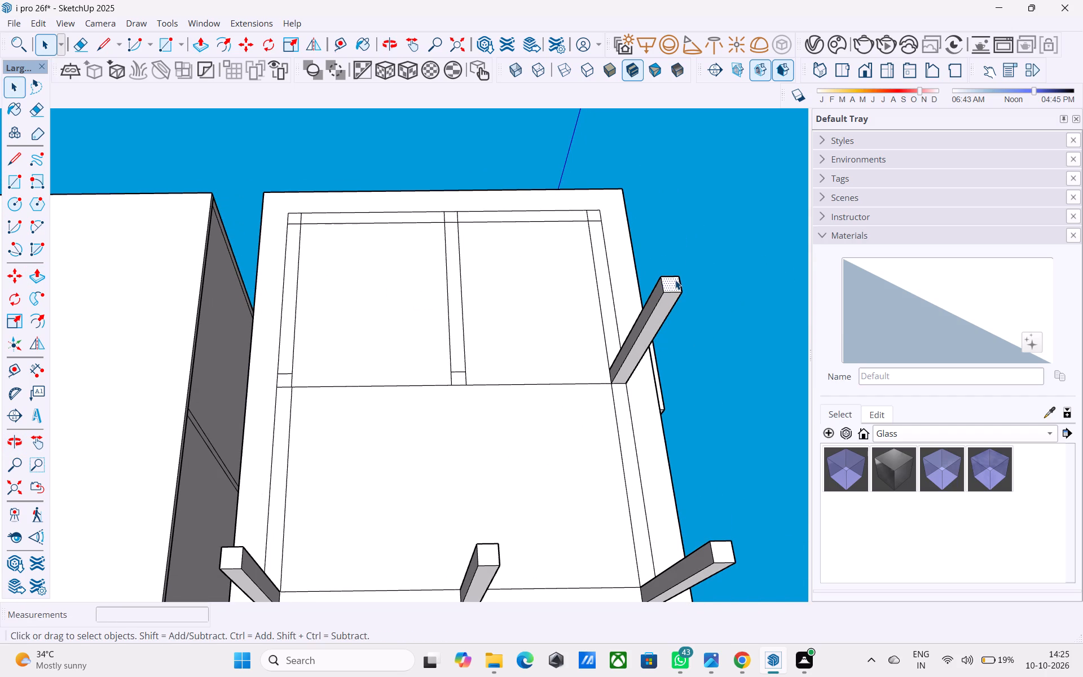
key(p)
double_click(675, 280)
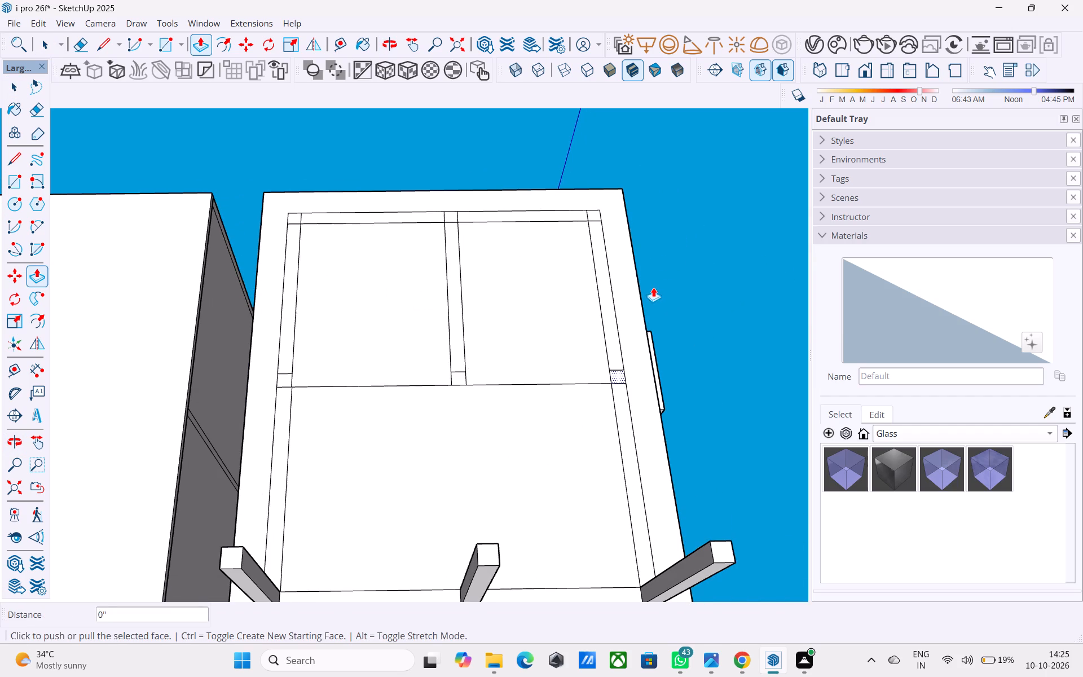
Push the three columns in the row beside the projecting piers back by the same 12', flush with the underside.
scroll(651, 287, down, 3)
scroll(572, 363, down, 3)
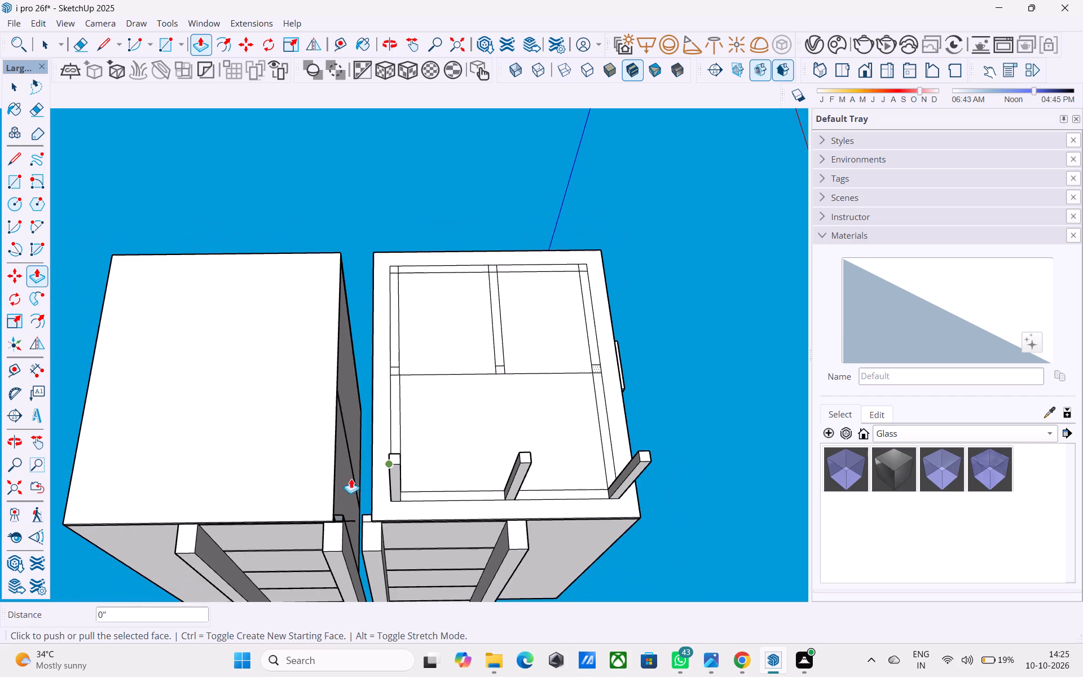
scroll(390, 439, up, 5)
scroll(401, 485, up, 2)
key(space)
click(400, 469)
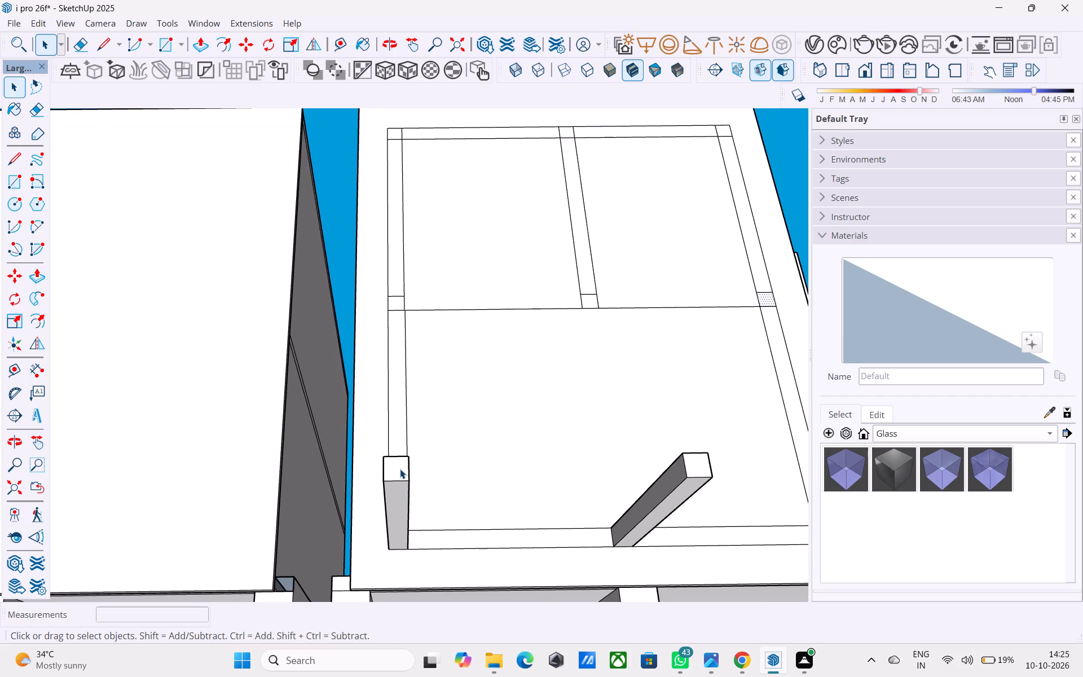
key(p)
double_click(400, 468)
scroll(302, 439, down, 5)
scroll(557, 453, up, 4)
key(space)
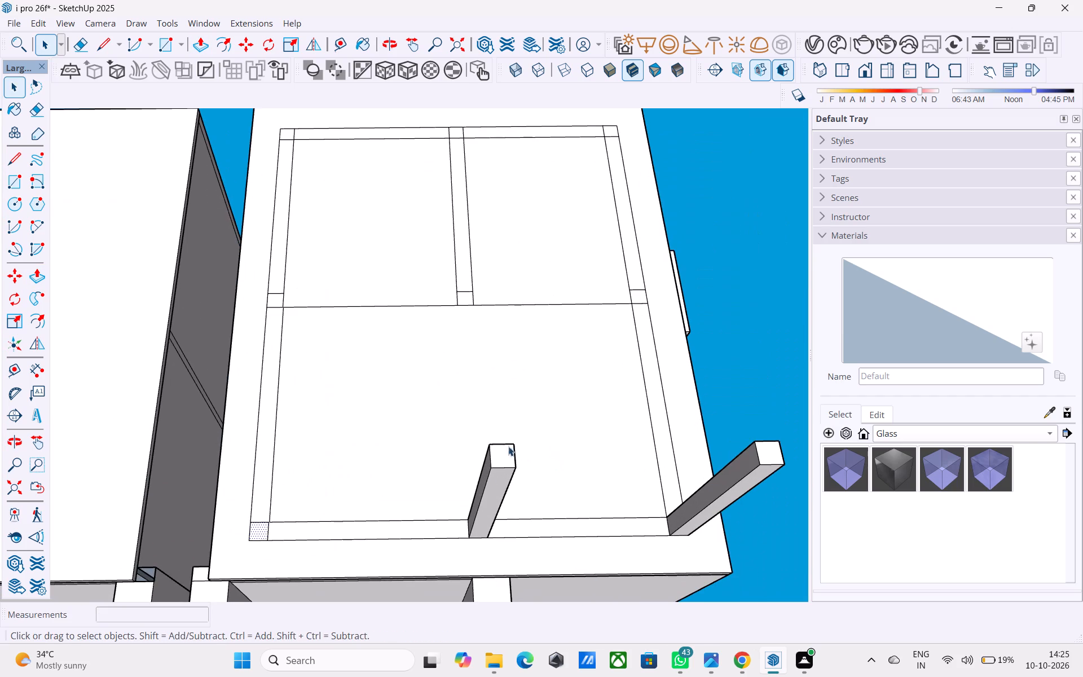
click(500, 454)
key(p)
double_click(499, 451)
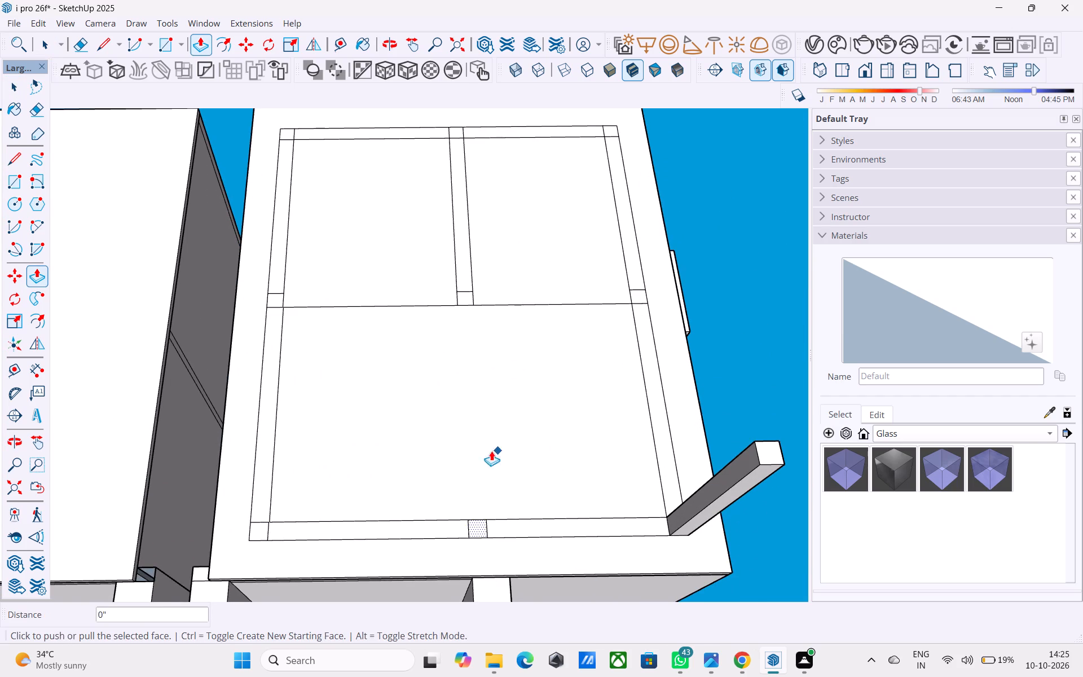
scroll(336, 443, down, 5)
key(space)
scroll(508, 470, up, 3)
click(592, 444)
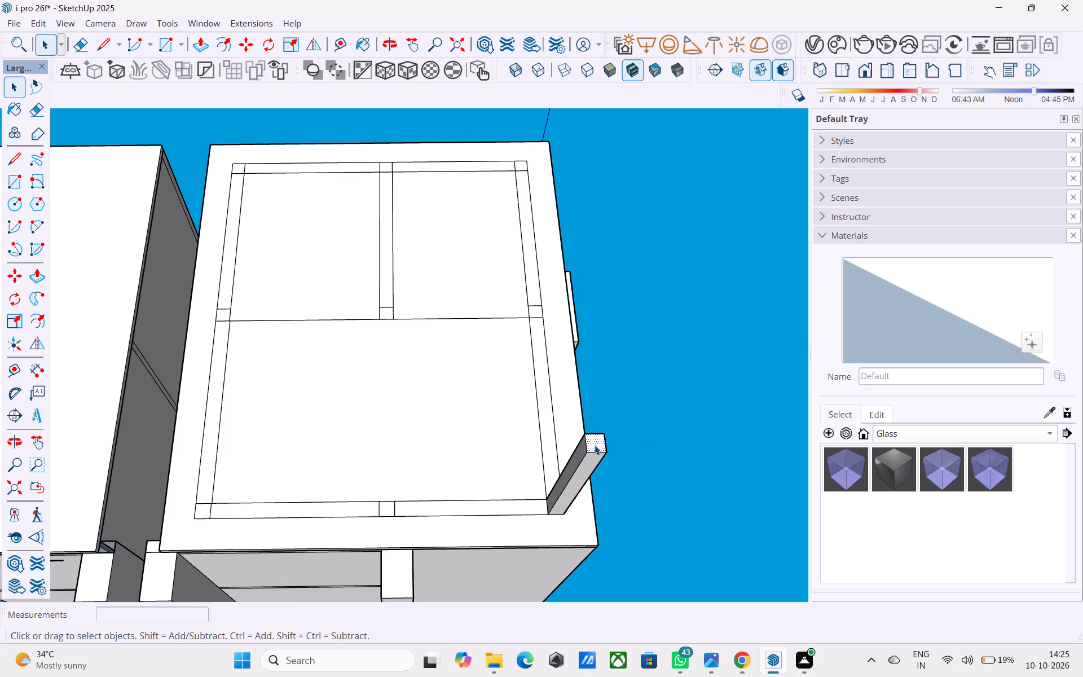
key(p)
double_click(595, 445)
Draw two parallel 13' 6" lines beneath the right block, connecting the centre column square to the middle square beside the piers.
key(l)
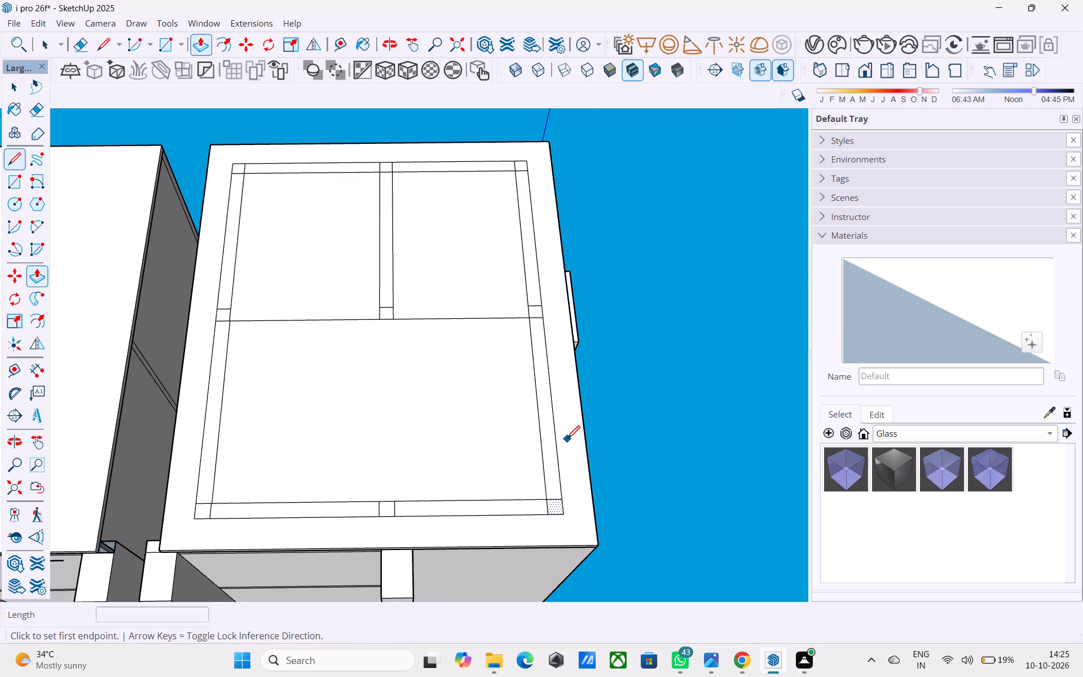
scroll(369, 319, up, 3)
click(378, 318)
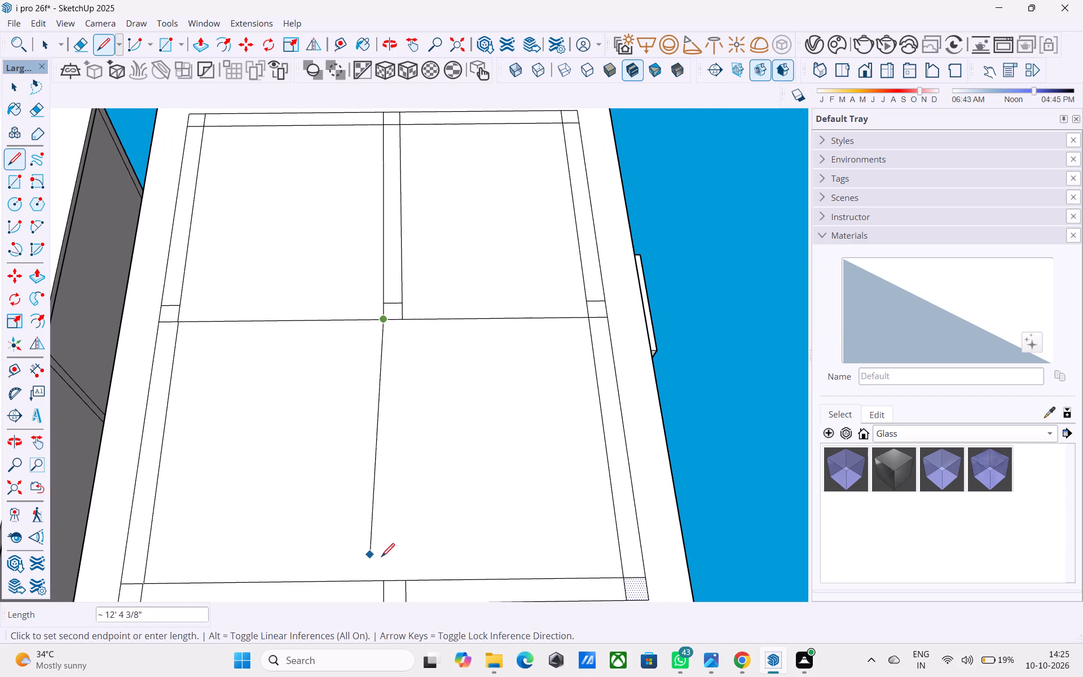
click(384, 584)
click(400, 323)
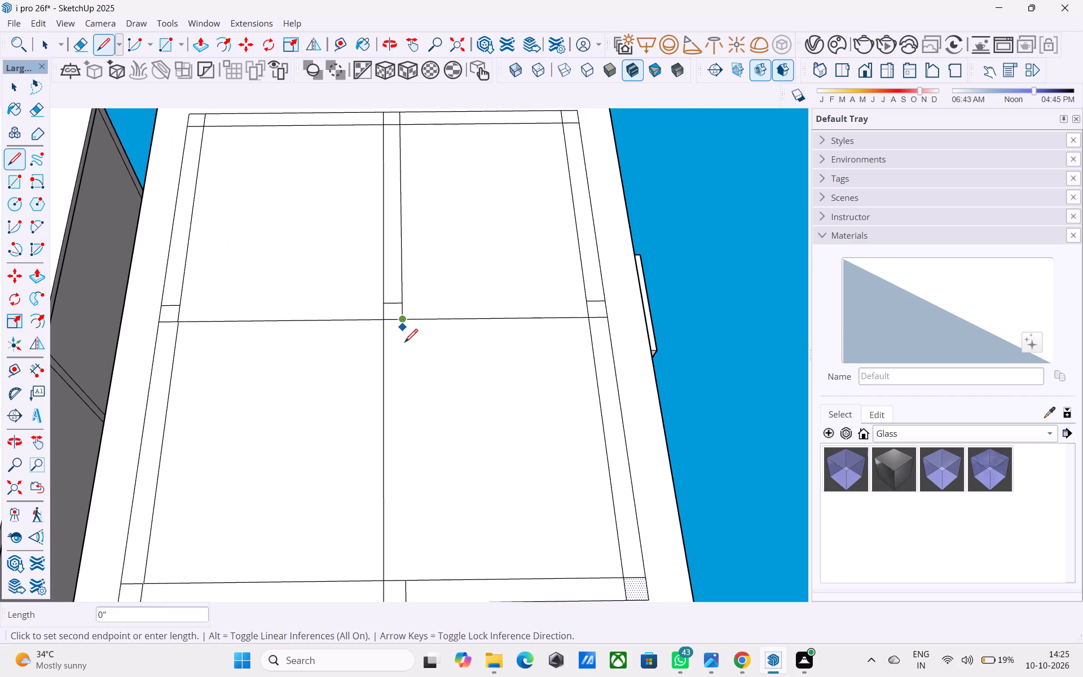
click(404, 579)
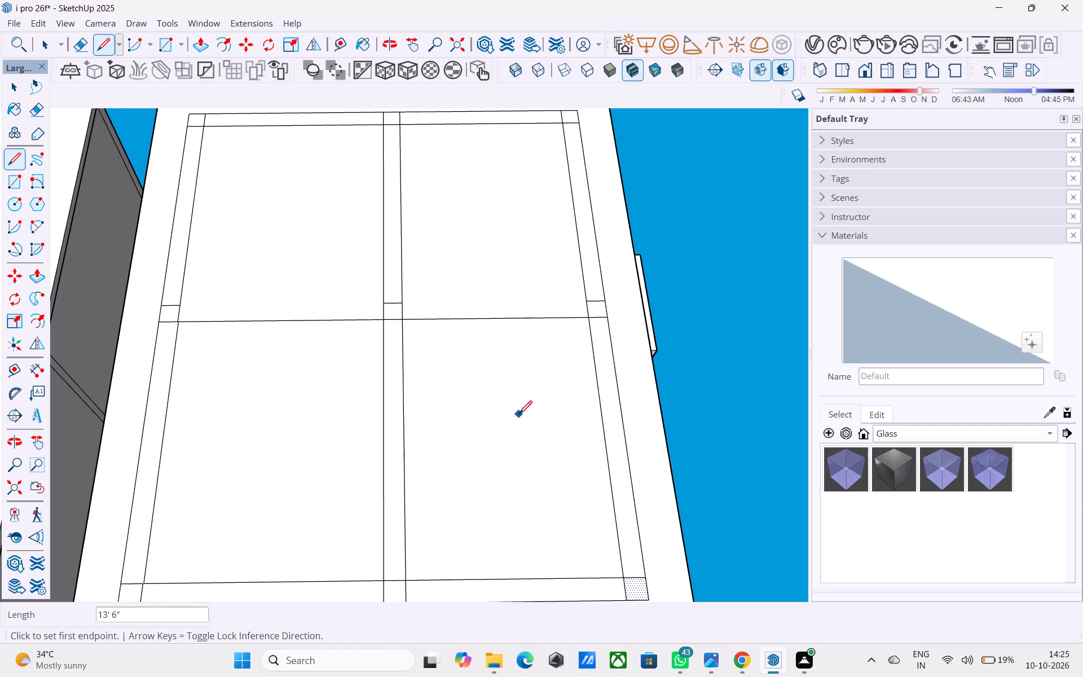
Draw a 21' 9" line across the middle row between the inner corners of its outer squares, completing the cross strip.
scroll(519, 416, down, 6)
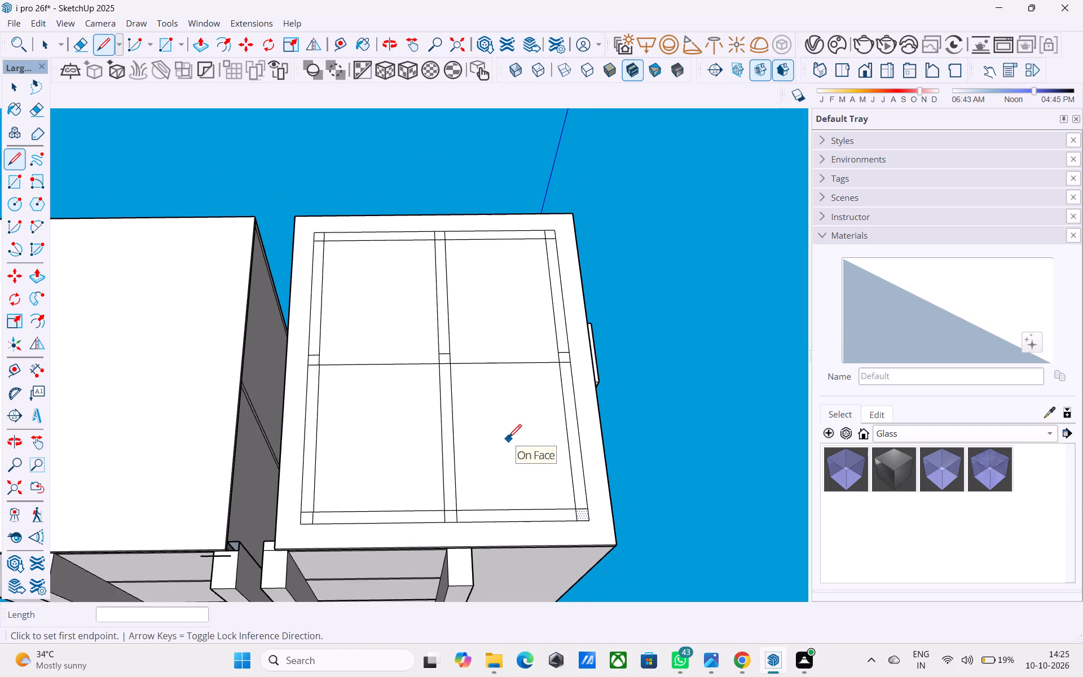
middle_drag(508, 447, 506, 520)
scroll(323, 346, up, 2)
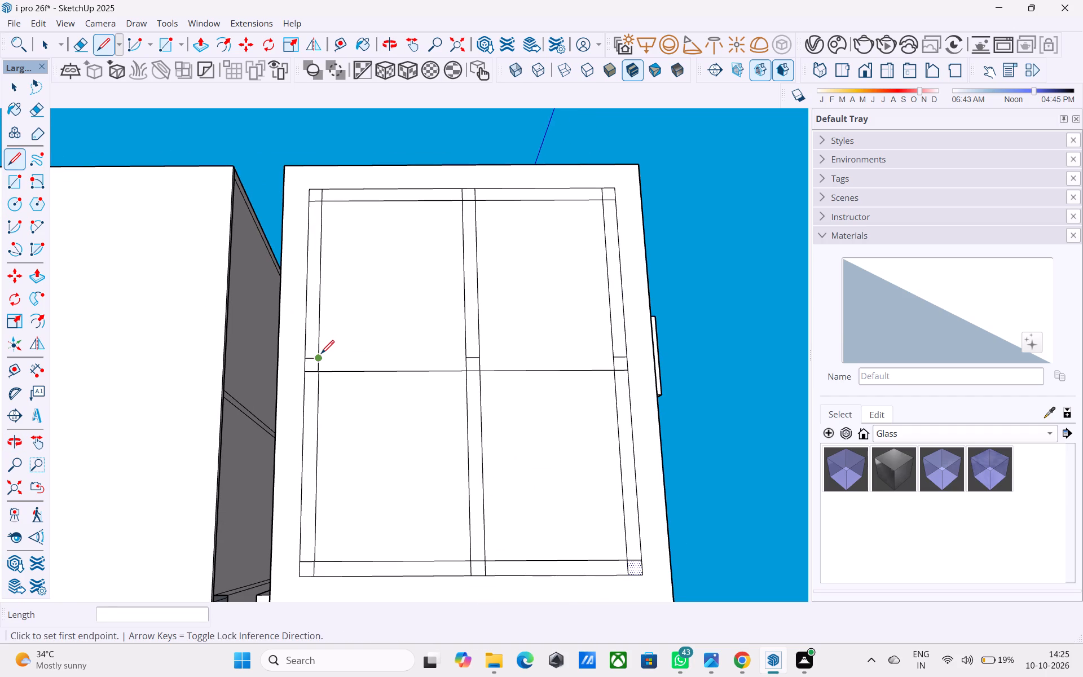
click(321, 355)
click(617, 359)
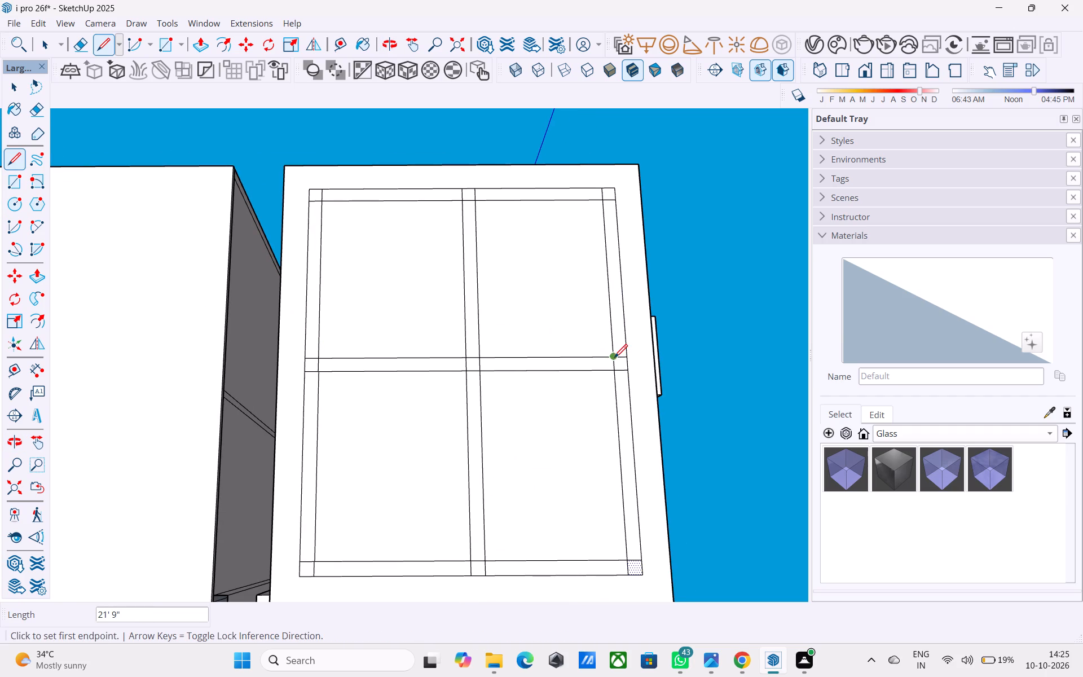
Copy all the right block's column squares and connecting strips 31' 9" across to the matching position on the left block's underside.
middle_drag(433, 368, 430, 425)
scroll(510, 372, down, 5)
middle_click(510, 374)
scroll(509, 375, down, 2)
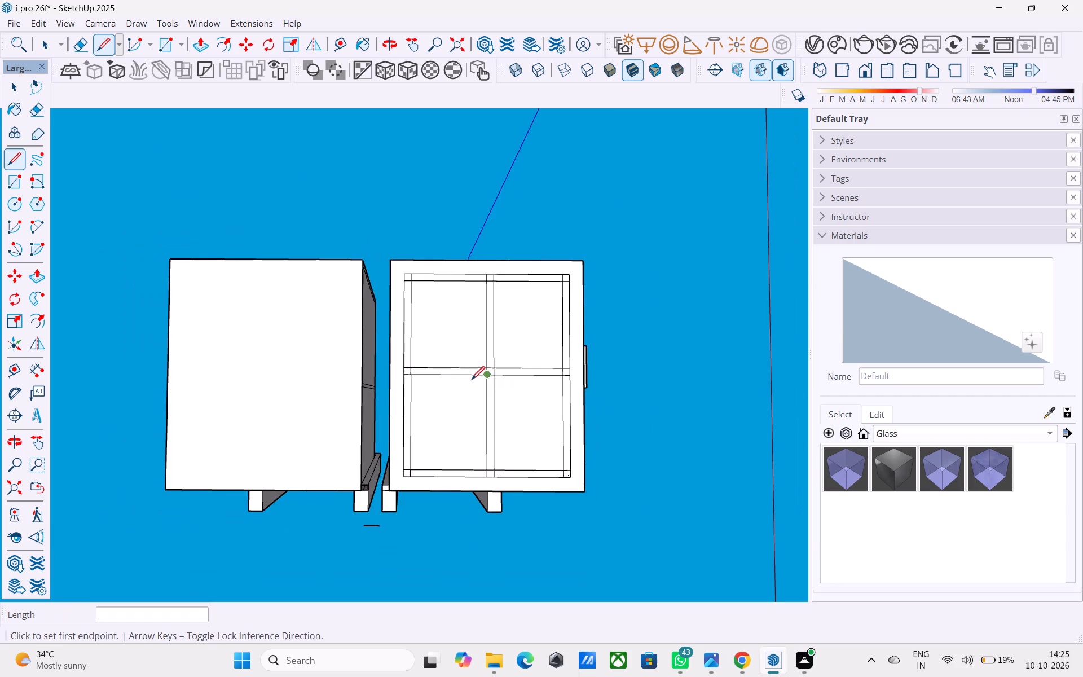
middle_drag(408, 366, 416, 395)
key(space)
scroll(402, 379, up, 6)
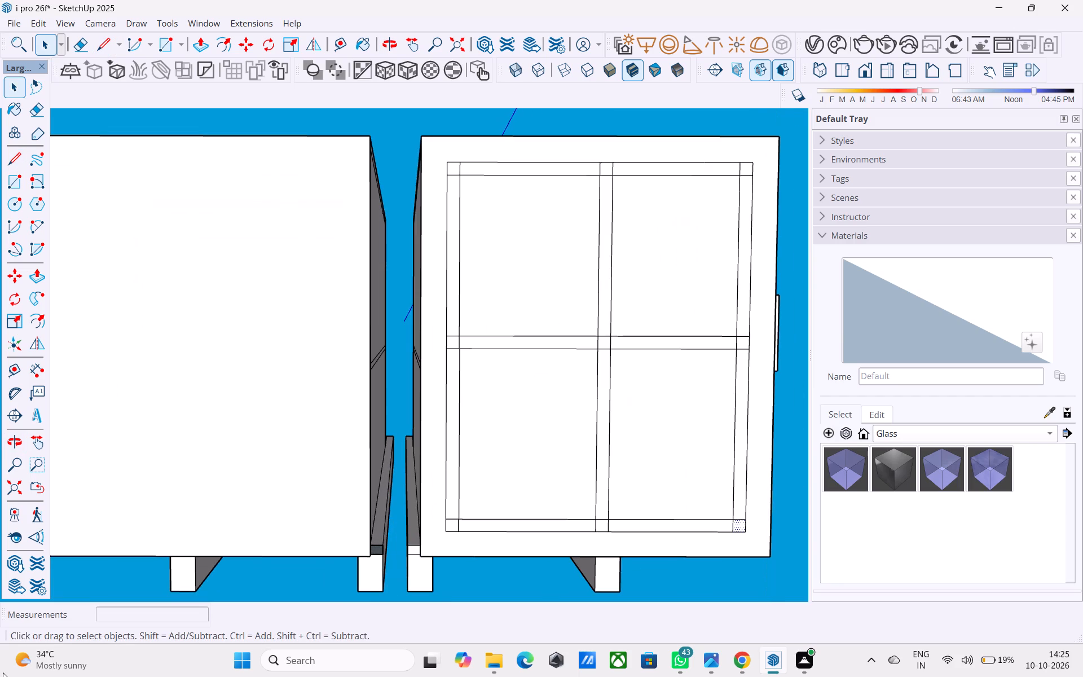
scroll(453, 330, up, 3)
scroll(453, 330, down, 4)
shift+click(451, 323)
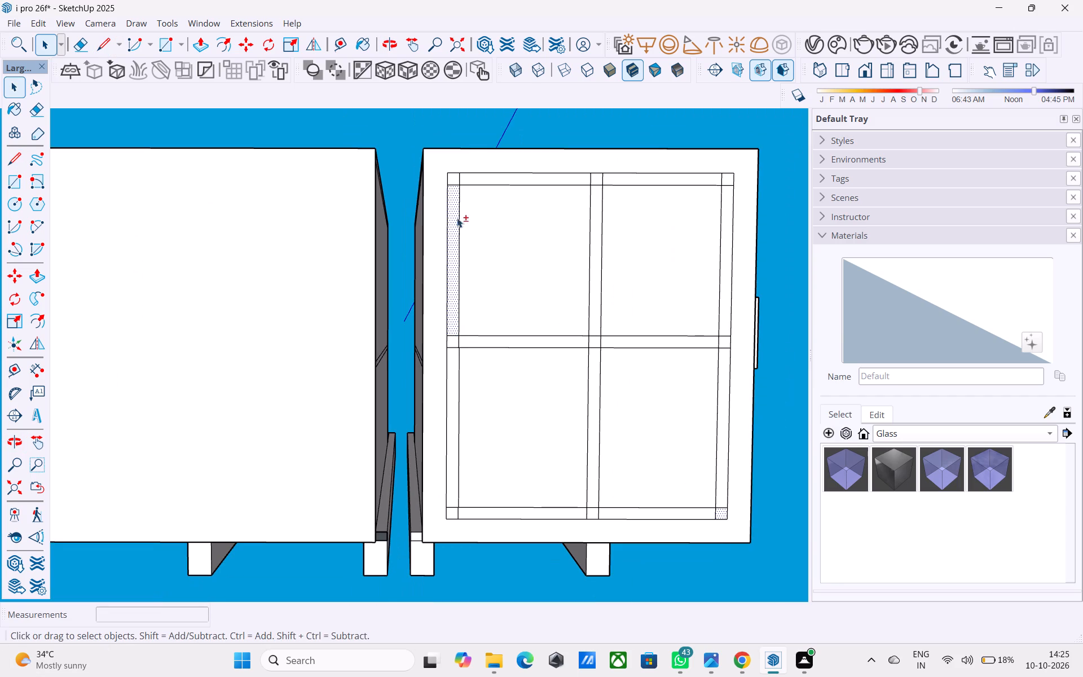
shift+click(452, 177)
shift+click(469, 177)
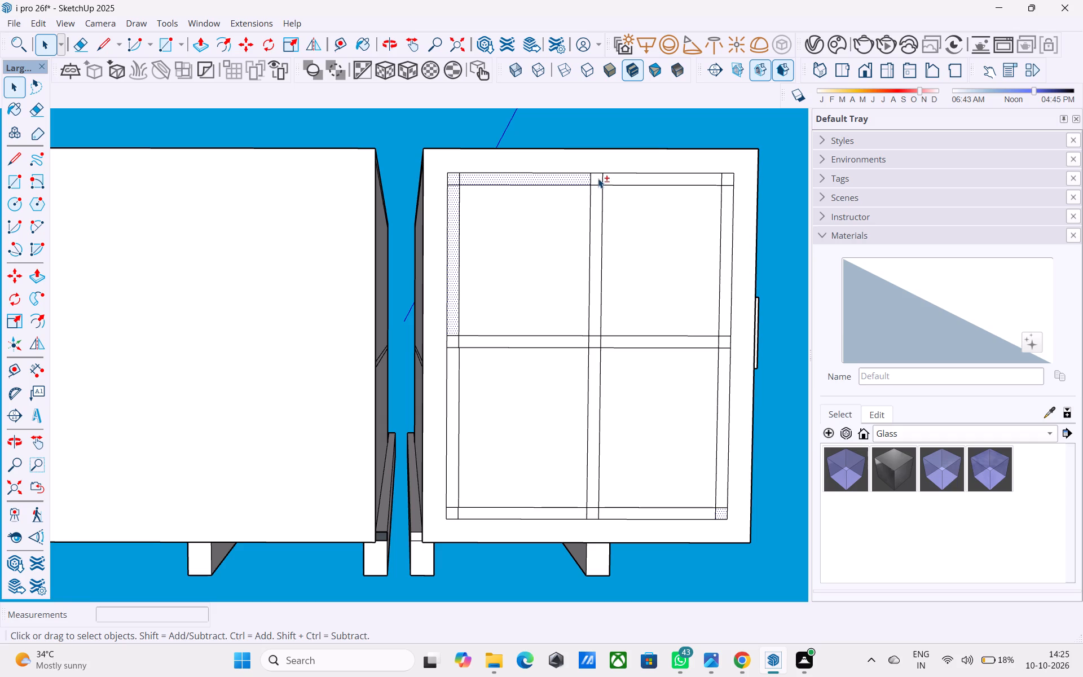
shift+click(598, 177)
shift+click(619, 178)
shift+click(728, 175)
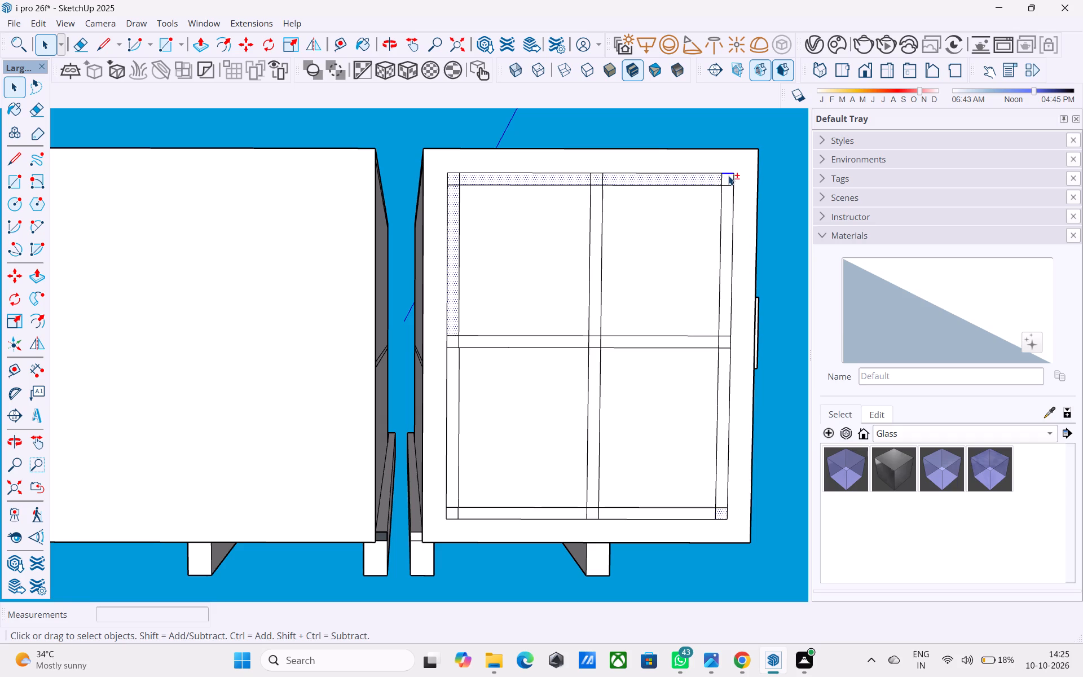
shift+click(727, 182)
shift+scroll(727, 179, up, 3)
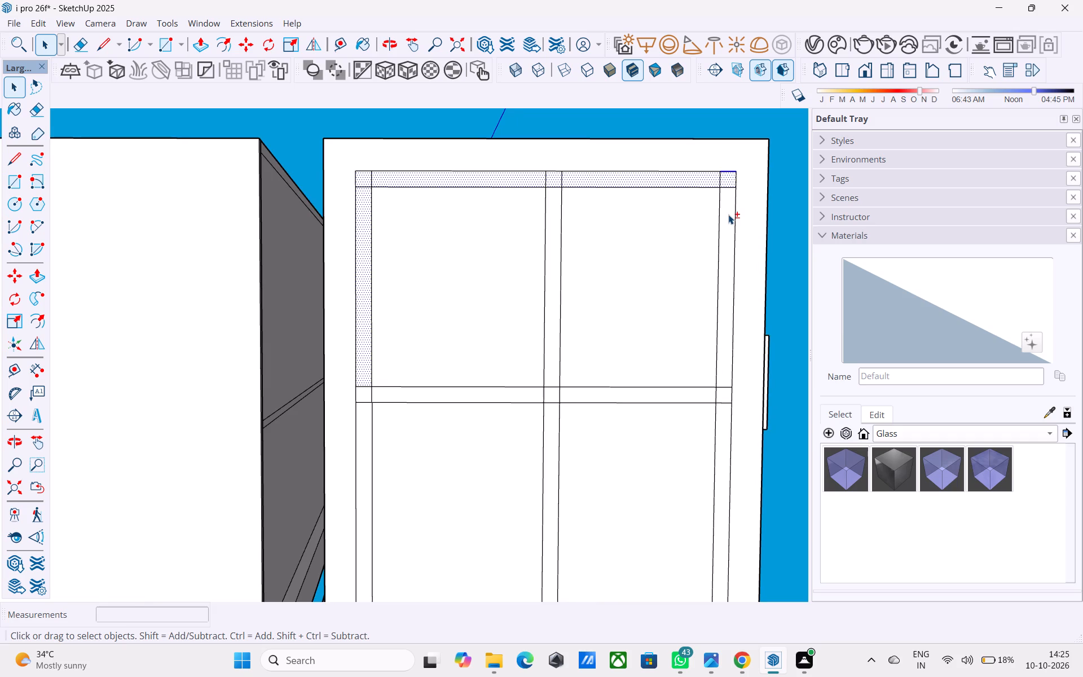
shift+click(728, 214)
shift+click(556, 239)
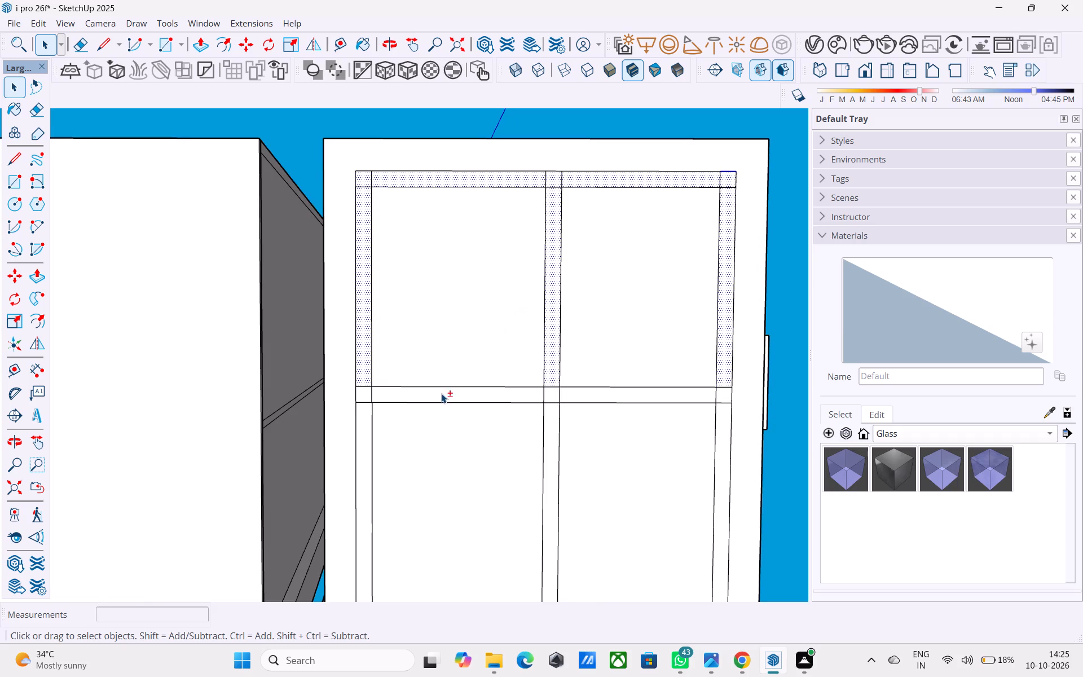
shift+click(442, 393)
shift+click(362, 395)
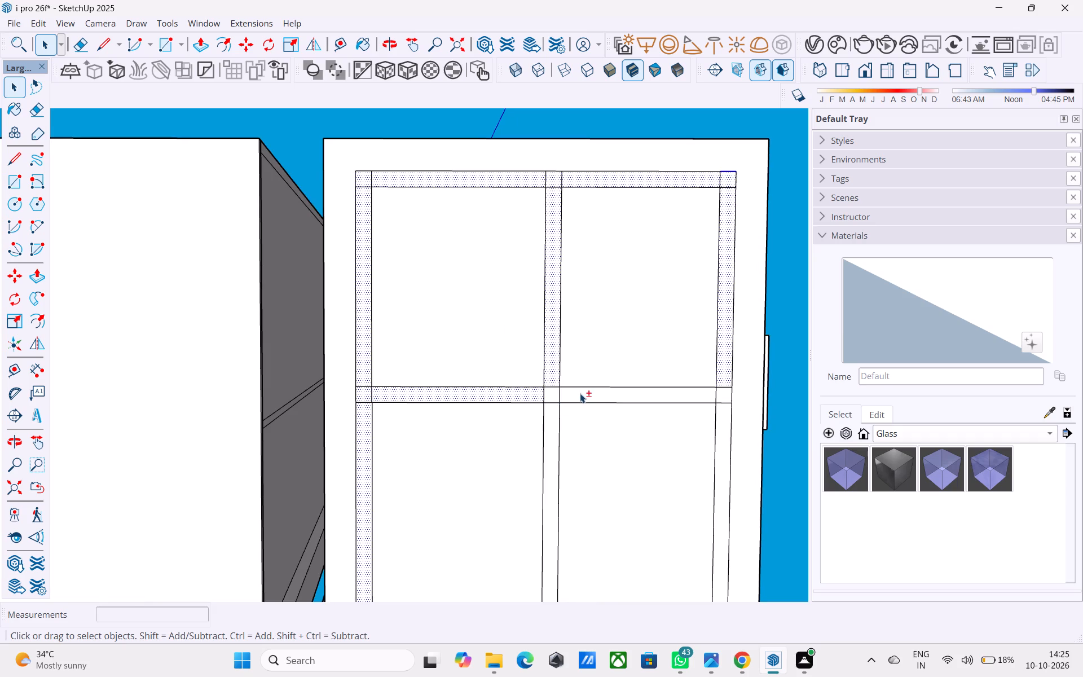
shift+click(581, 393)
shift+click(553, 397)
shift+click(551, 416)
shift+scroll(368, 402, down, 4)
shift+scroll(576, 428, up, 4)
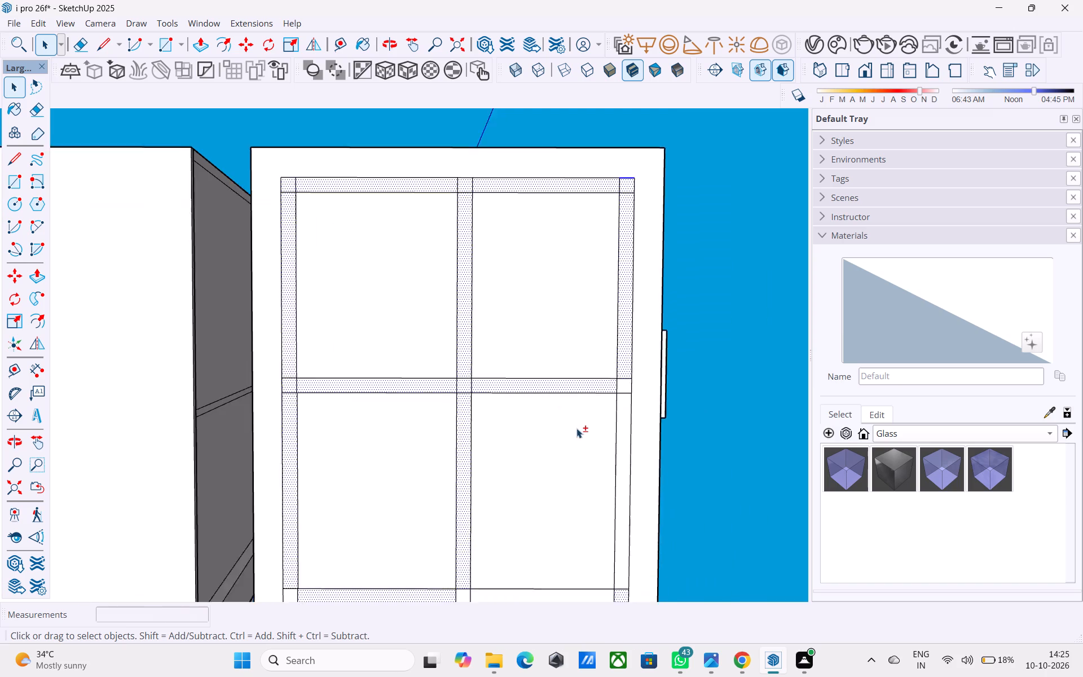
shift+click(631, 424)
shift+click(631, 383)
shift+scroll(538, 294, down, 5)
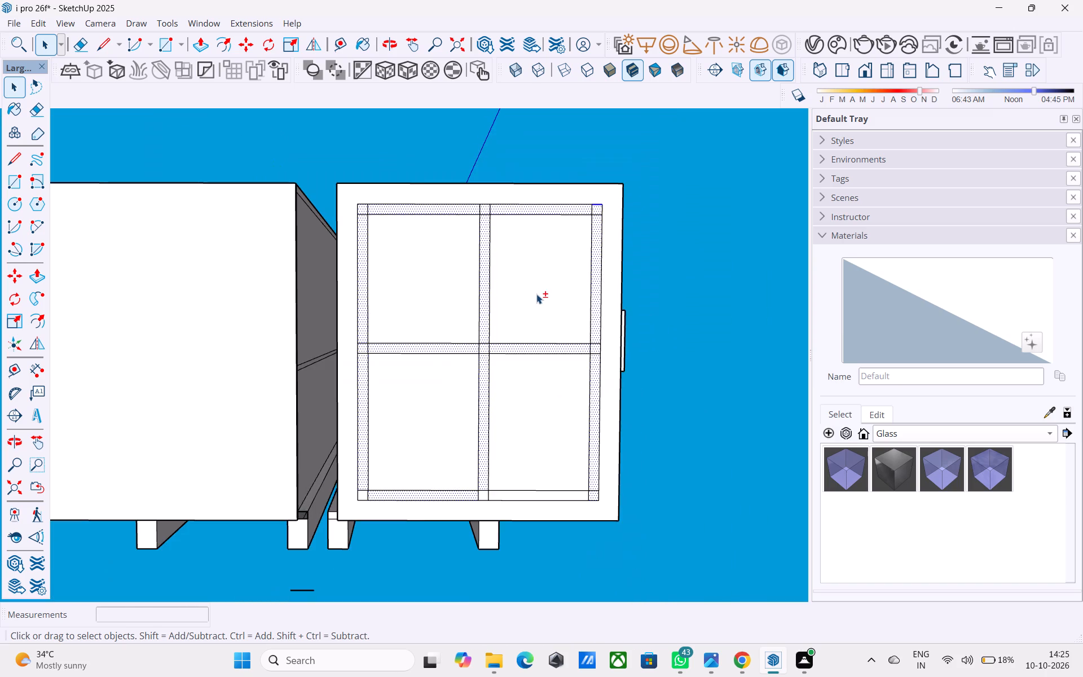
shift+scroll(447, 497, up, 3)
shift+click(518, 492)
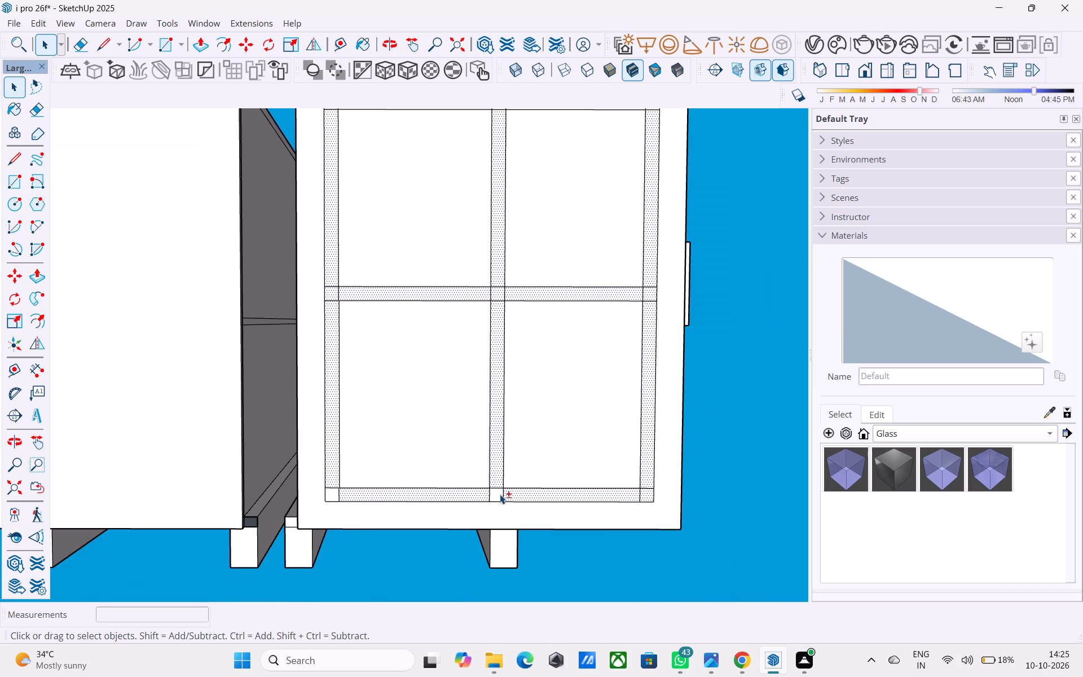
shift+click(500, 494)
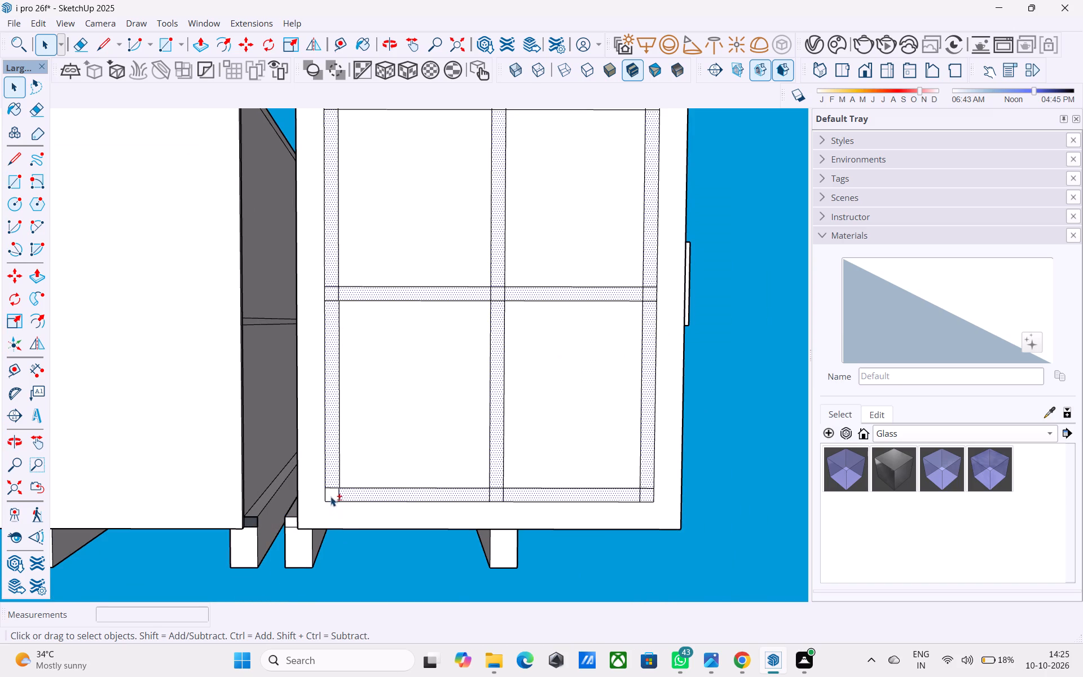
shift+click(331, 496)
shift+scroll(466, 463, down, 10)
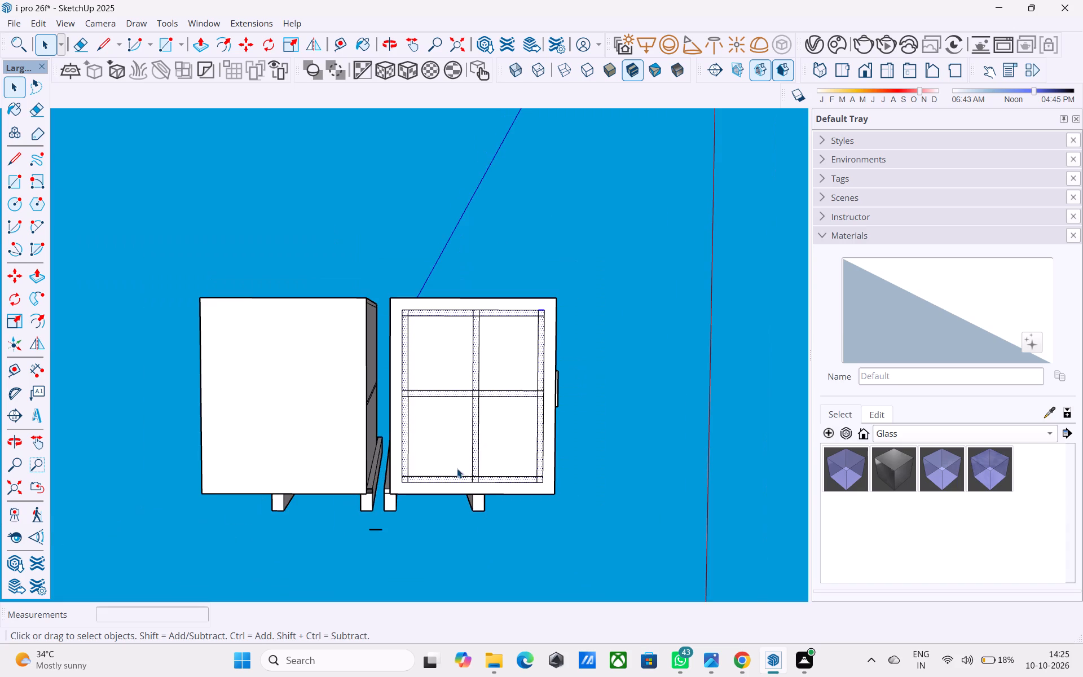
key(m)
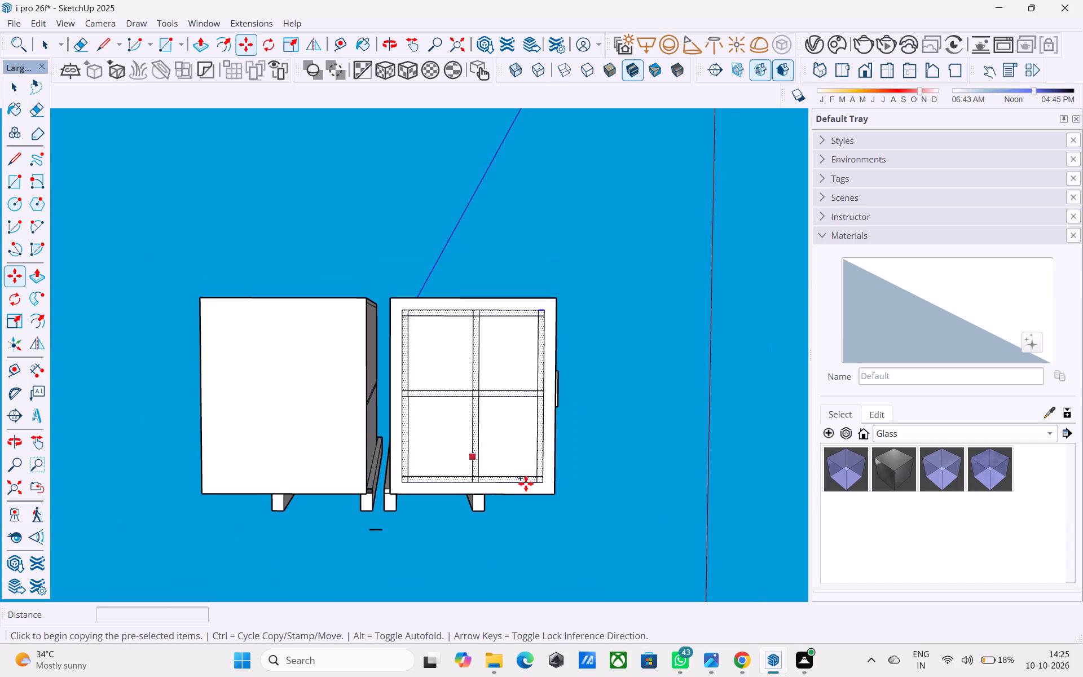
scroll(564, 505, up, 3)
click(556, 491)
scroll(322, 501, up, 3)
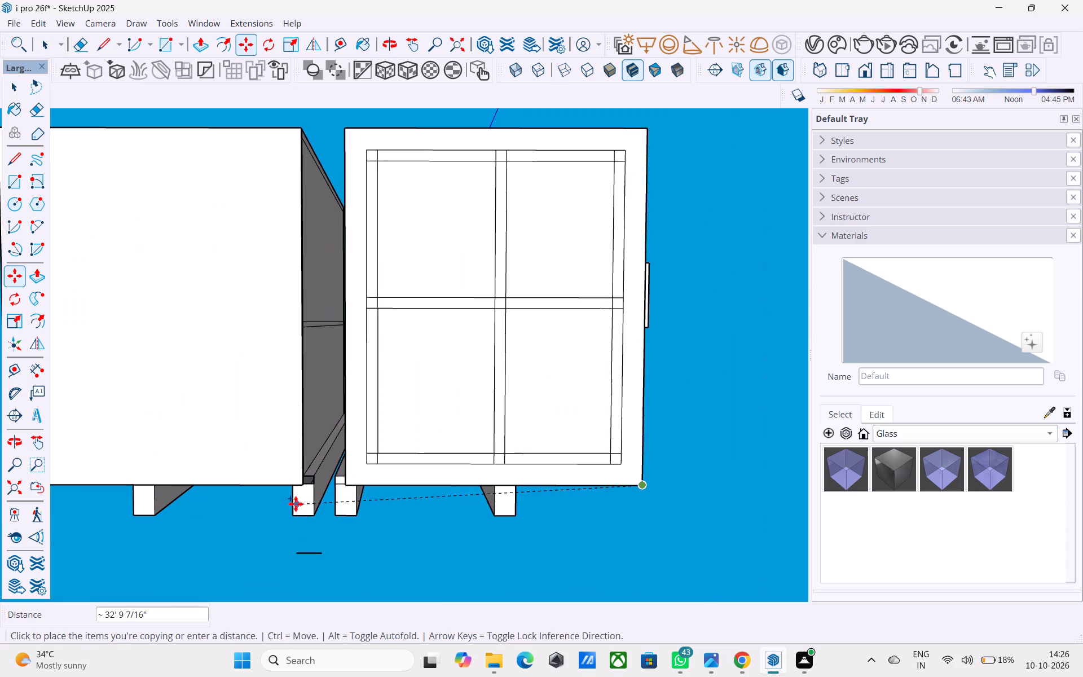
click(302, 486)
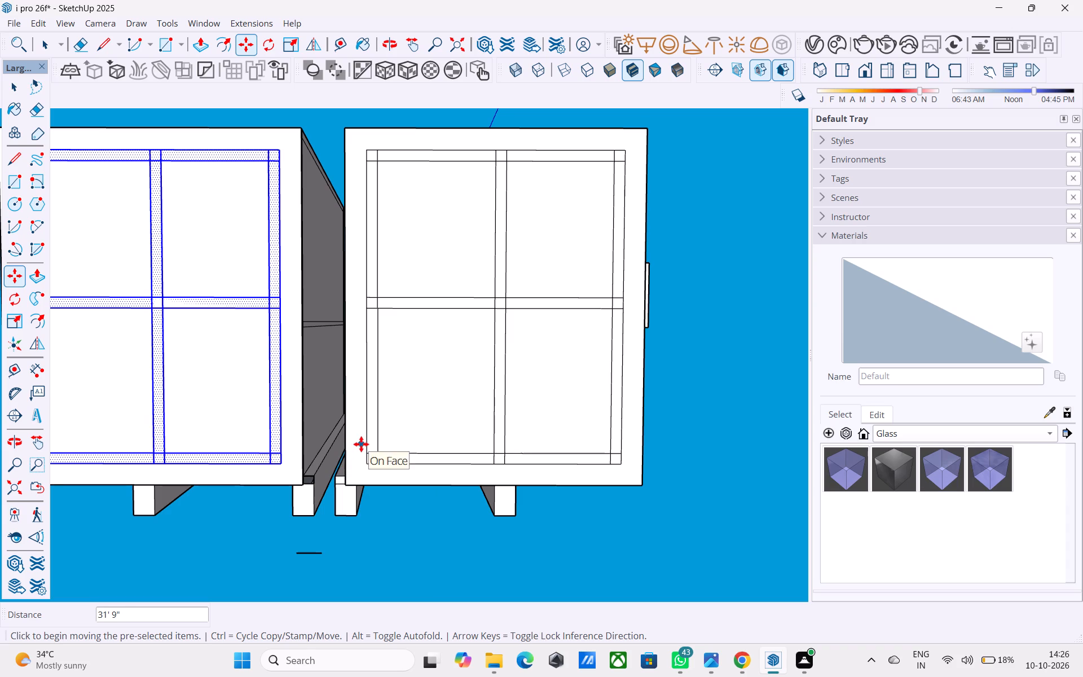
scroll(359, 446, down, 5)
key(space)
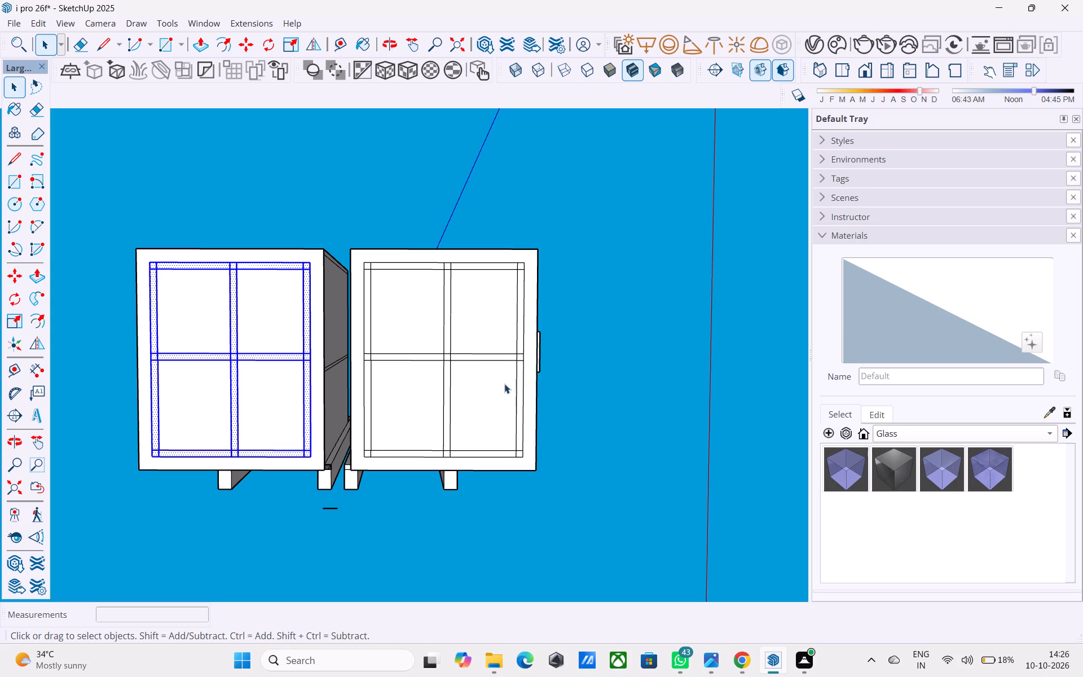
click(561, 373)
Examine the copied column grid on the left block's underside, comparing its edges and corner squares with the right block's grid.
middle_drag(331, 395, 422, 412)
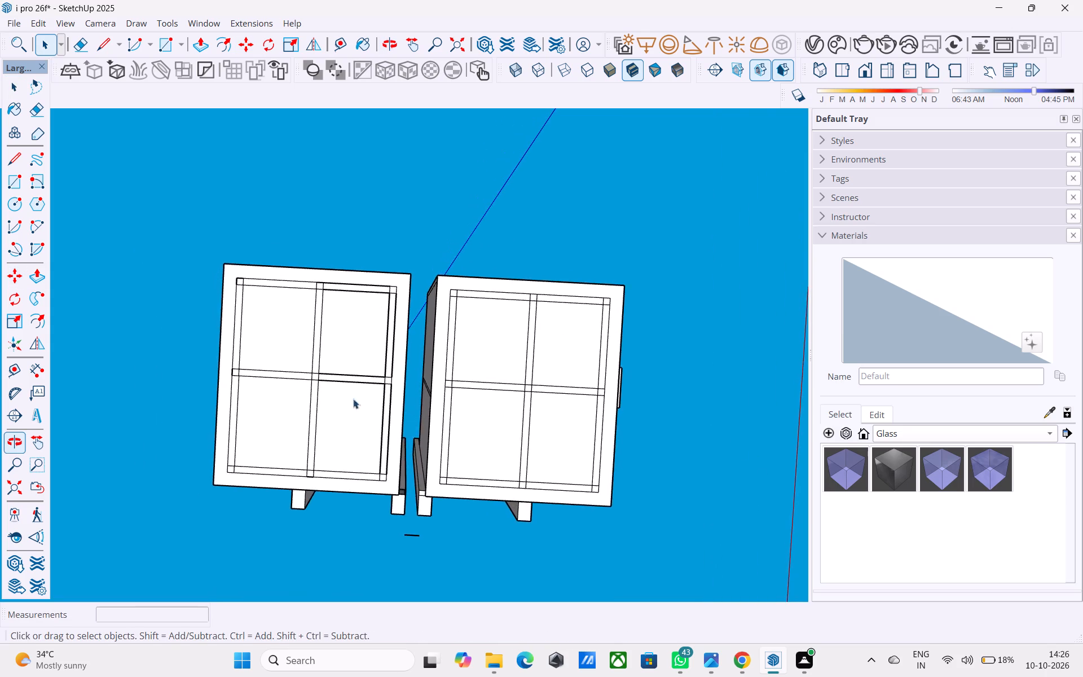
scroll(331, 400, up, 6)
middle_drag(313, 407, 309, 437)
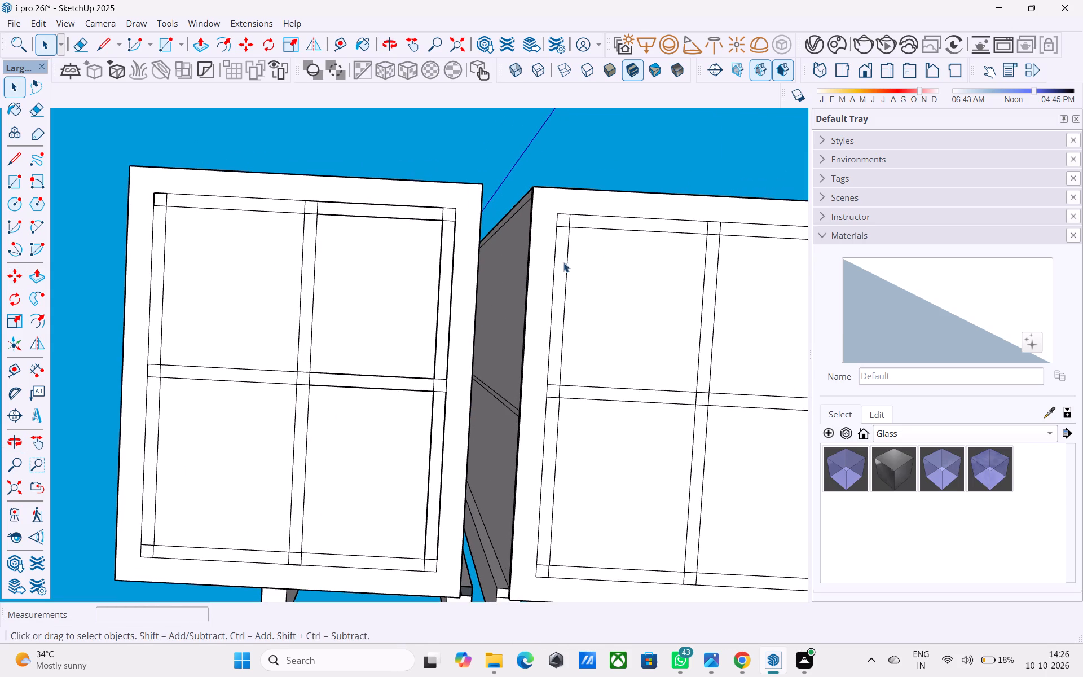
middle_drag(611, 329, 612, 322)
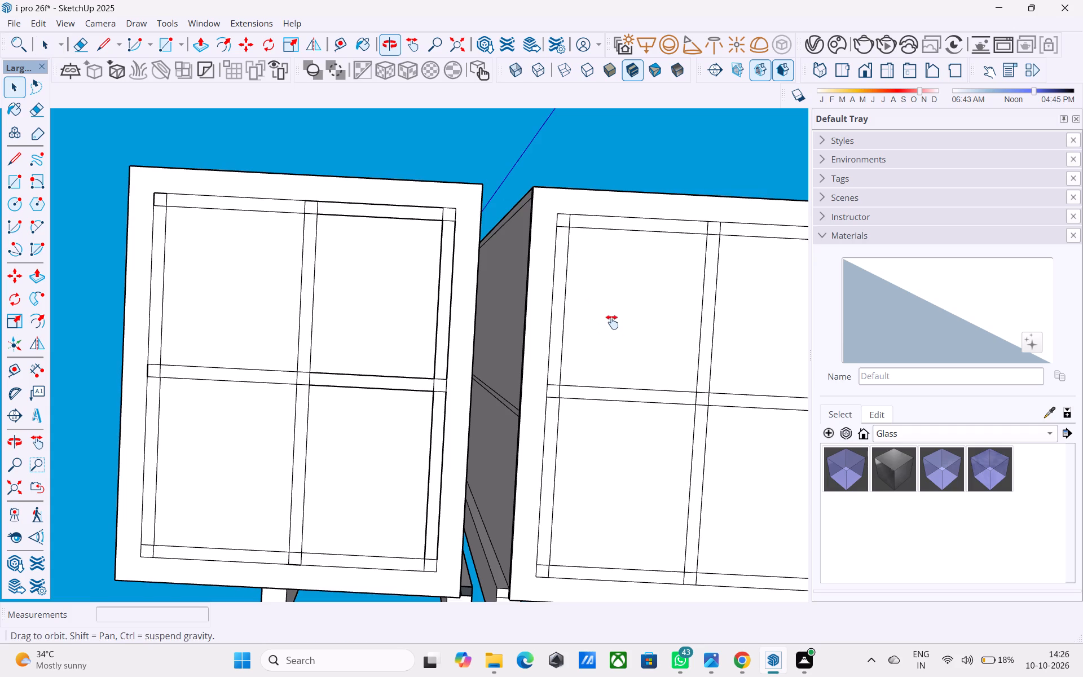
middle_drag(612, 322, 584, 288)
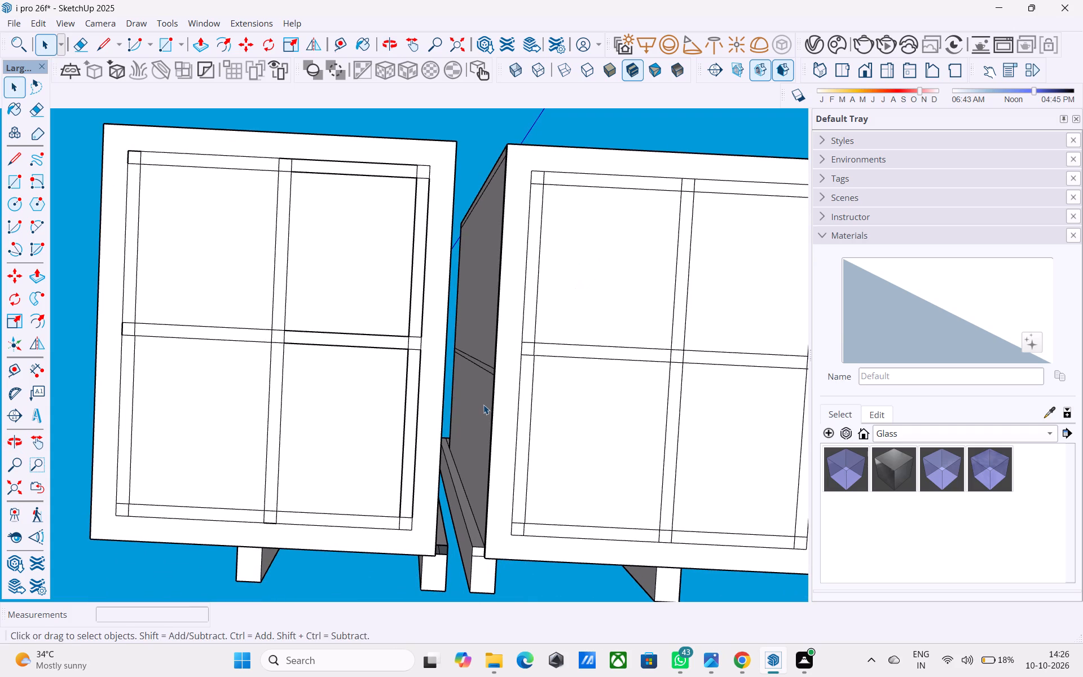
middle_drag(483, 406, 610, 335)
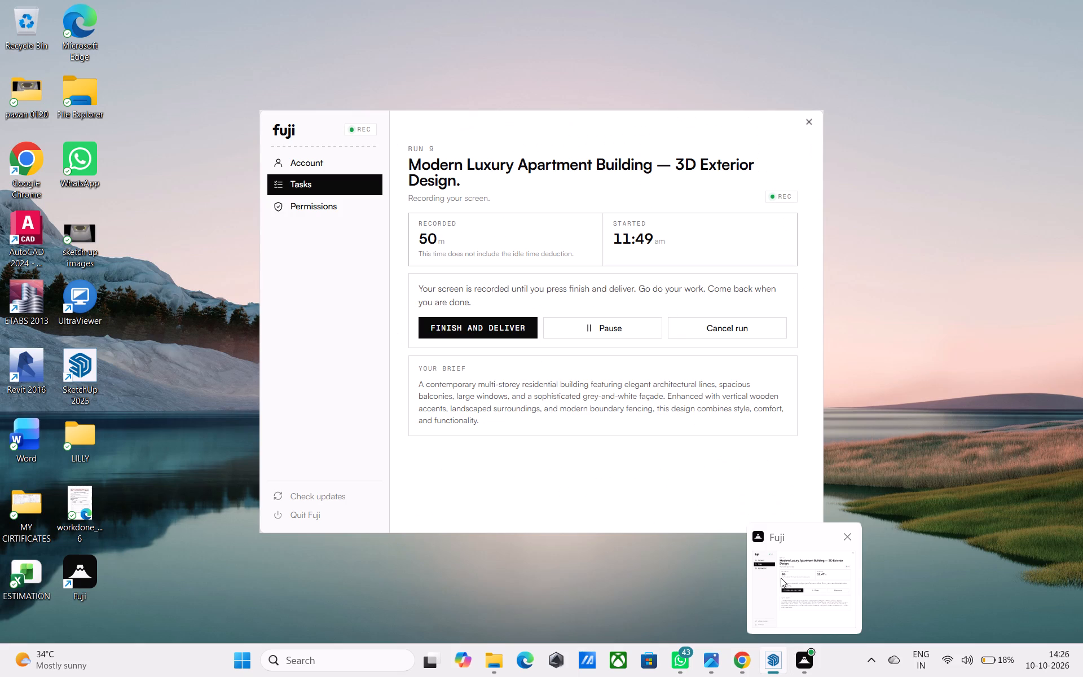
scroll(610, 492, down, 5)
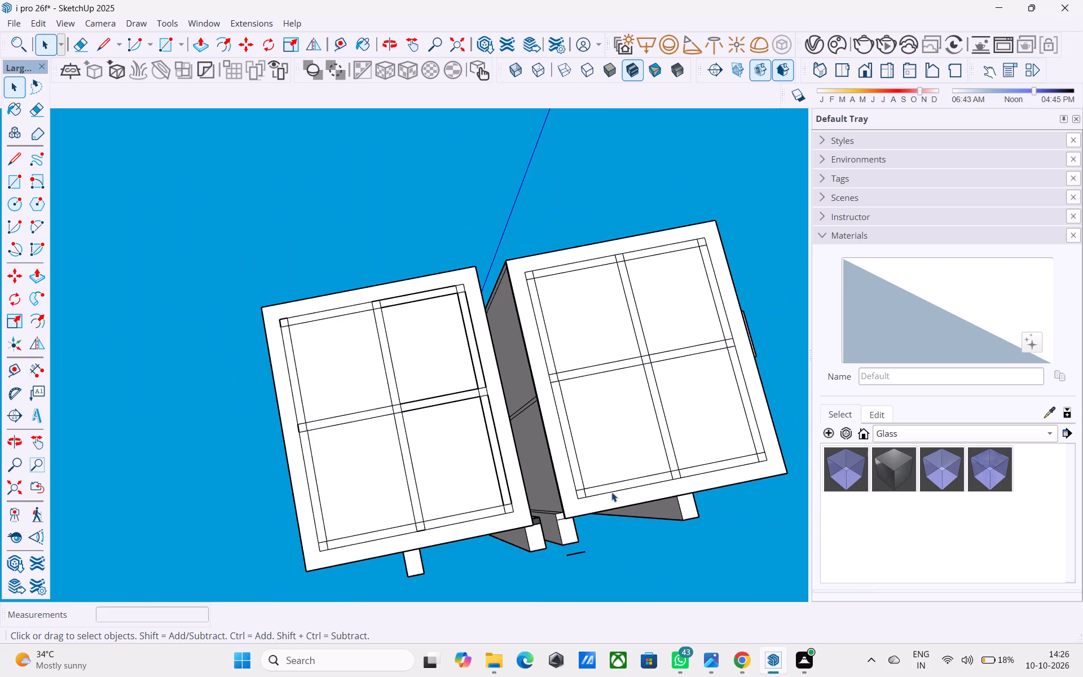
scroll(611, 492, down, 1)
middle_drag(611, 492, 529, 463)
shift+middle_drag(521, 477, 572, 520)
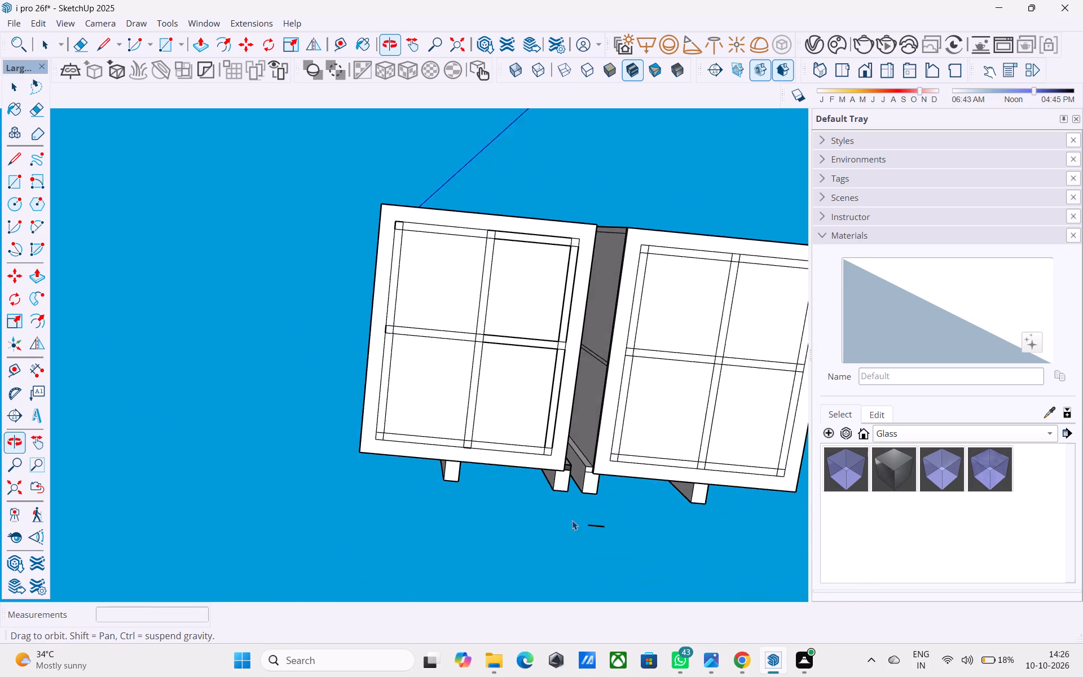
shift+middle_drag(572, 520, 570, 535)
middle_drag(557, 438, 517, 518)
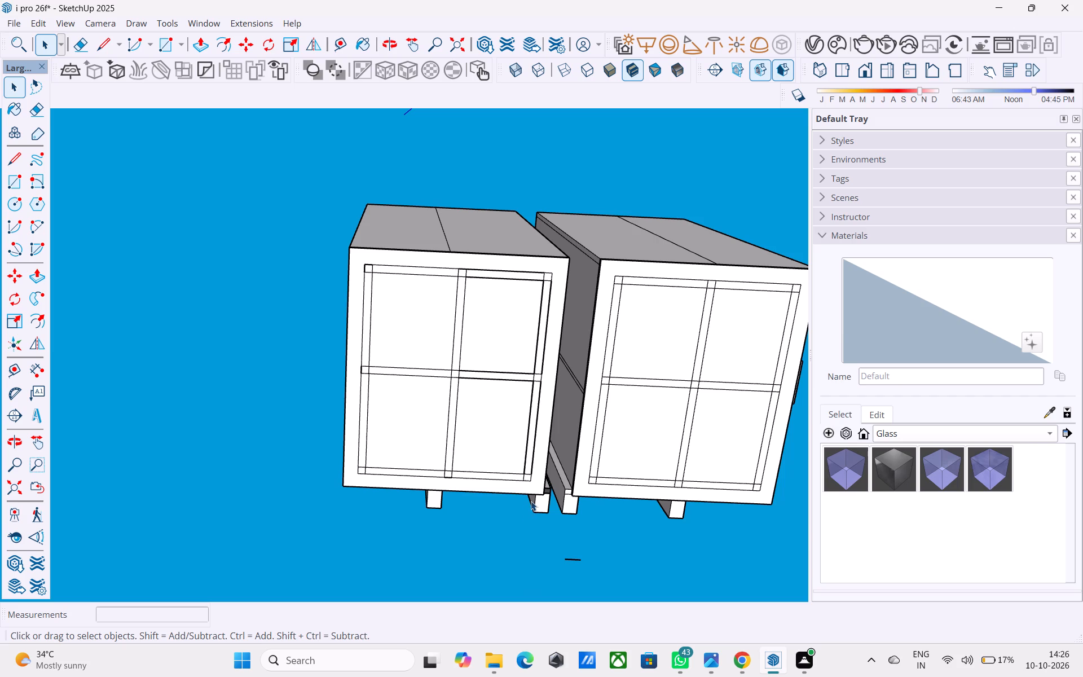
scroll(531, 501, up, 2)
scroll(530, 497, down, 4)
shift+middle_drag(592, 459, 557, 467)
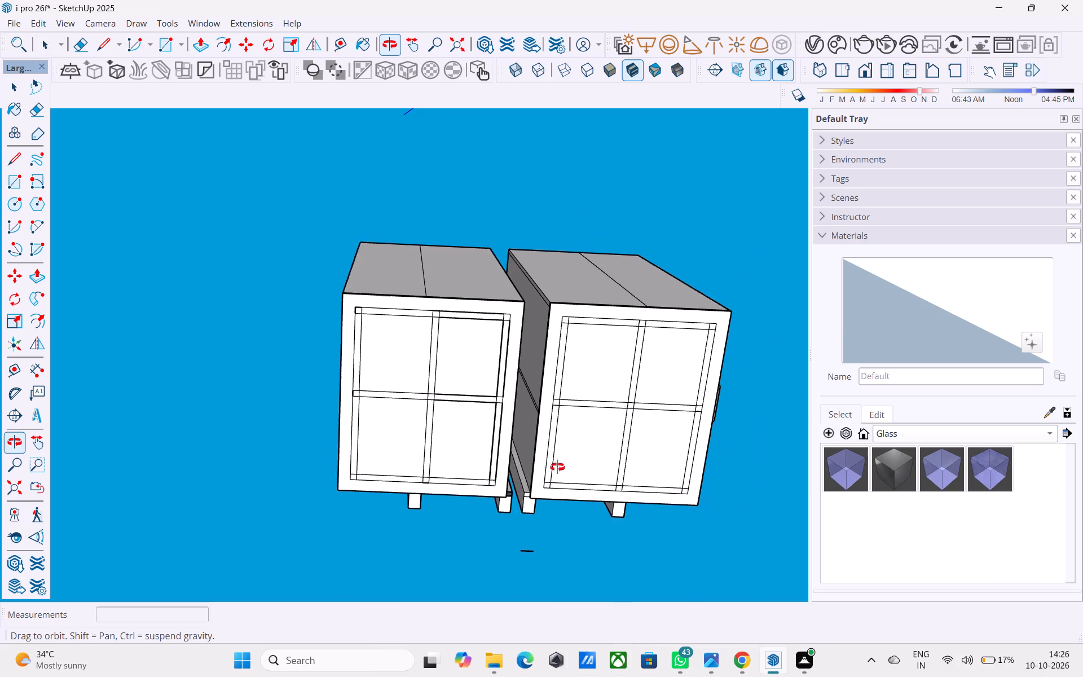
shift+middle_drag(557, 467, 541, 541)
scroll(414, 388, up, 8)
scroll(315, 275, up, 3)
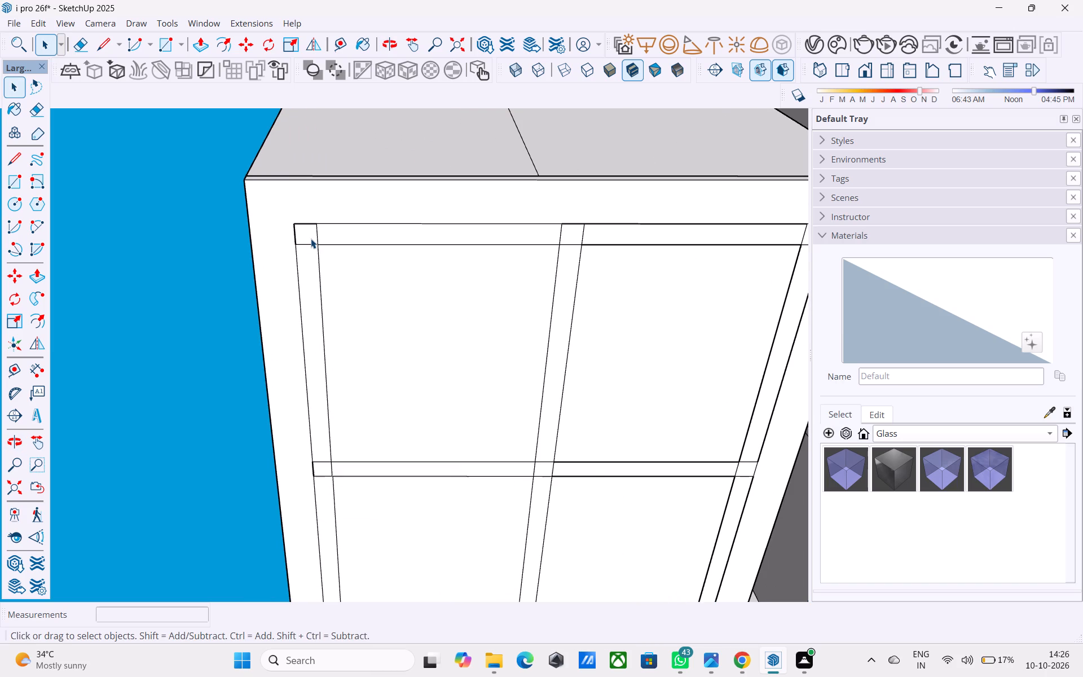
Examine the copied grid on the left block's underside, checking which squares and strips are separate faces.
click(310, 236)
shift+middle_drag(393, 348, 401, 376)
scroll(397, 370, down, 5)
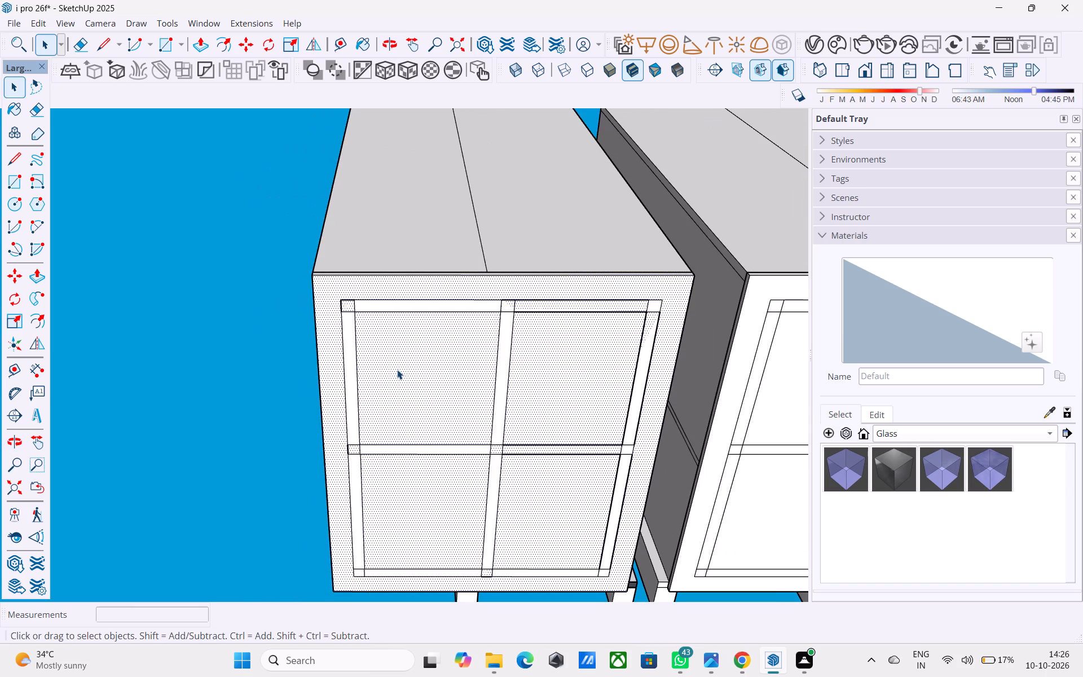
scroll(397, 370, down, 2)
scroll(398, 346, up, 2)
click(398, 329)
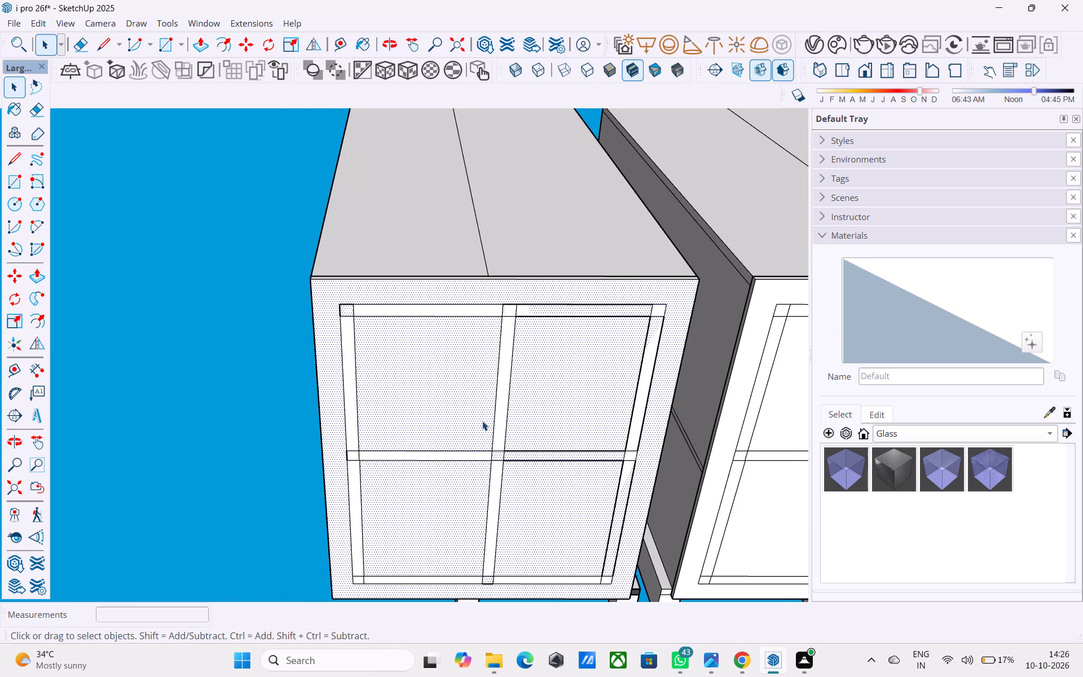
scroll(457, 388, down, 8)
double_click(454, 323)
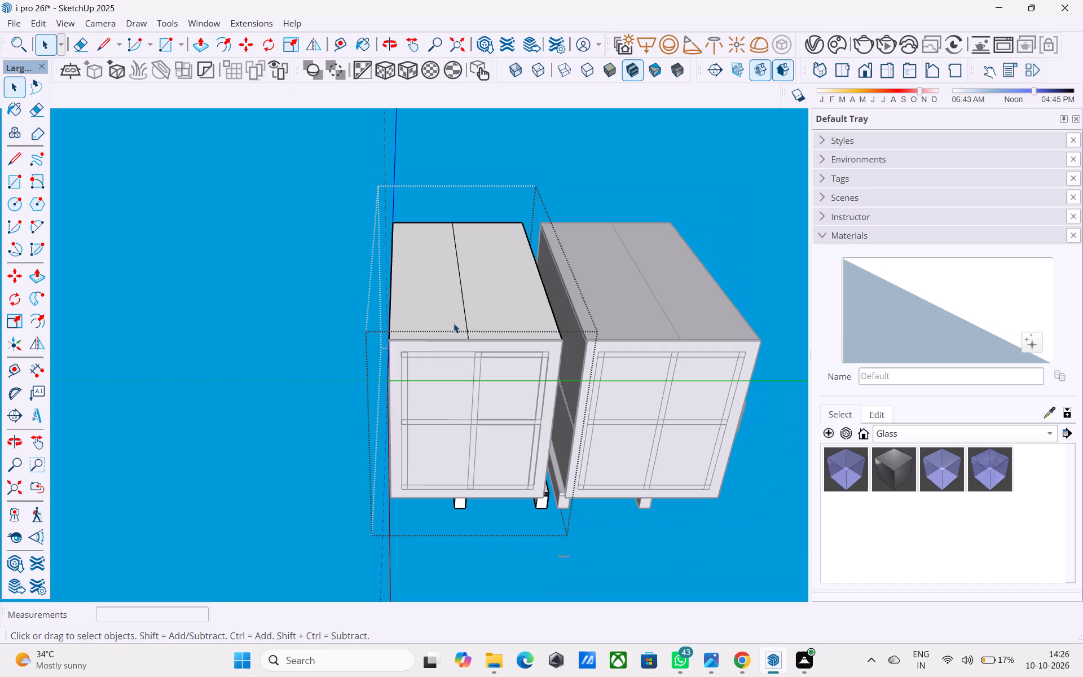
click(301, 378)
scroll(411, 362, up, 3)
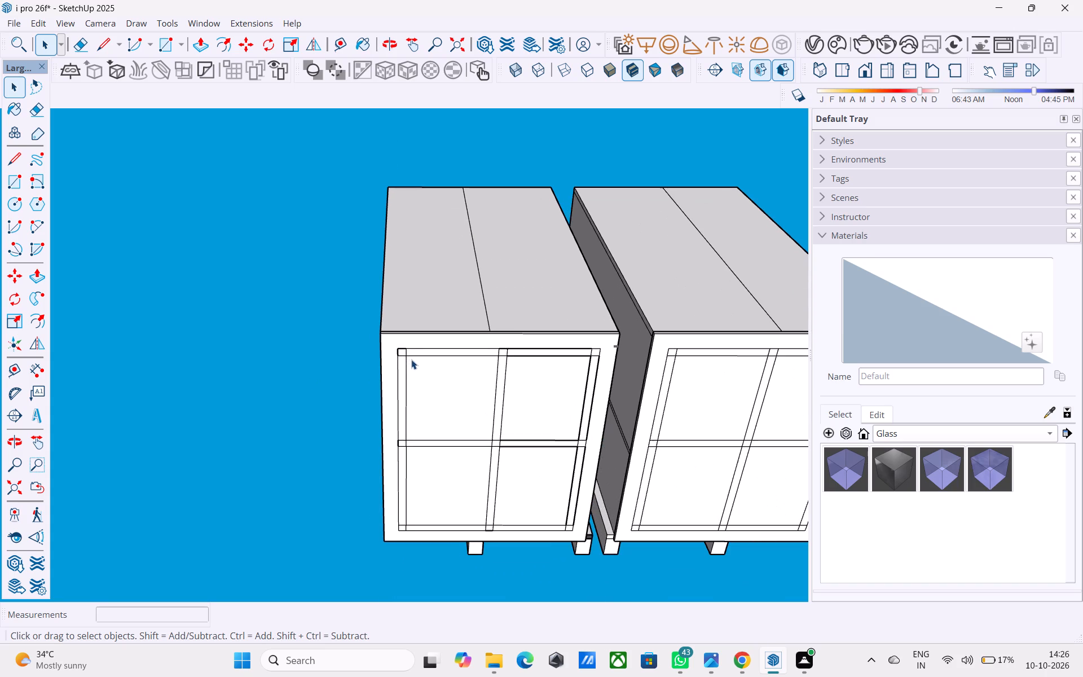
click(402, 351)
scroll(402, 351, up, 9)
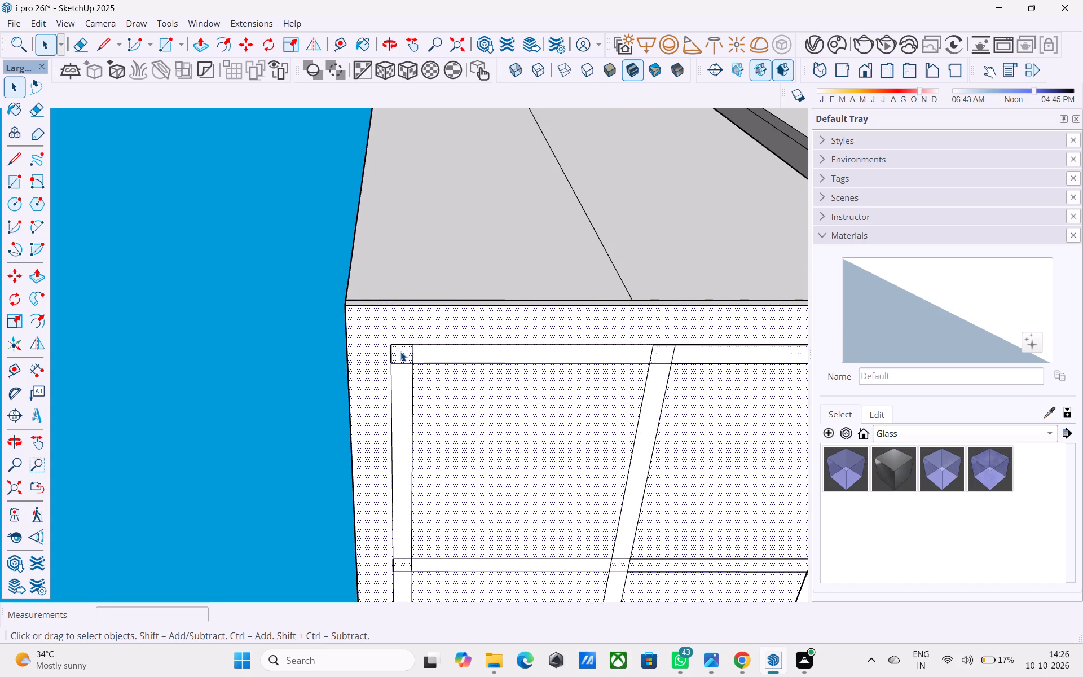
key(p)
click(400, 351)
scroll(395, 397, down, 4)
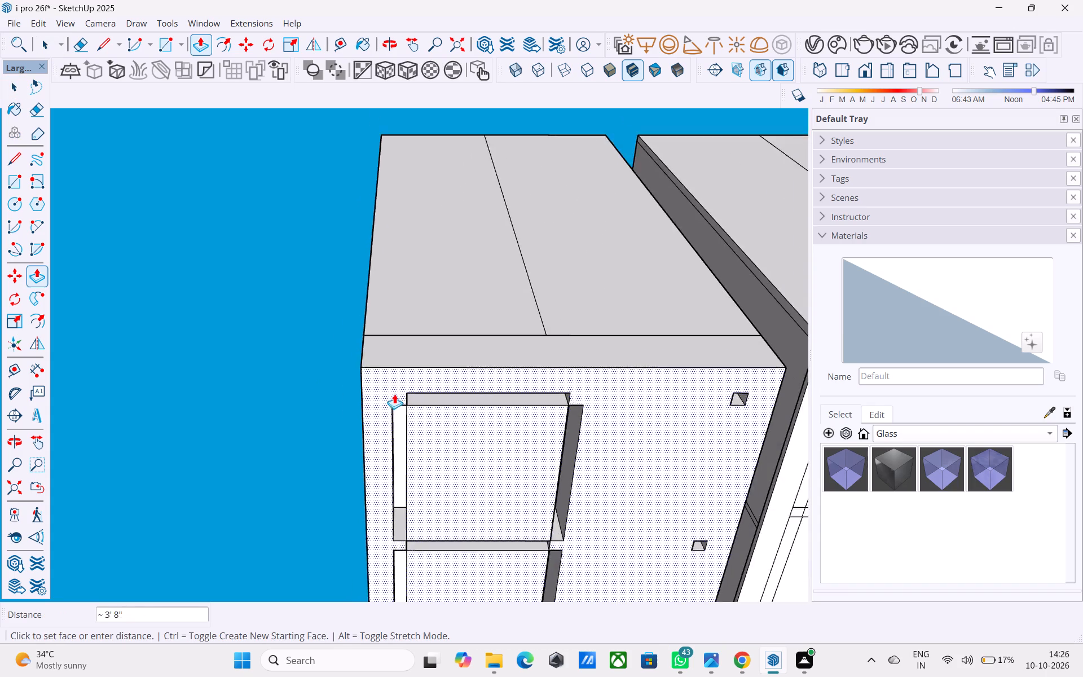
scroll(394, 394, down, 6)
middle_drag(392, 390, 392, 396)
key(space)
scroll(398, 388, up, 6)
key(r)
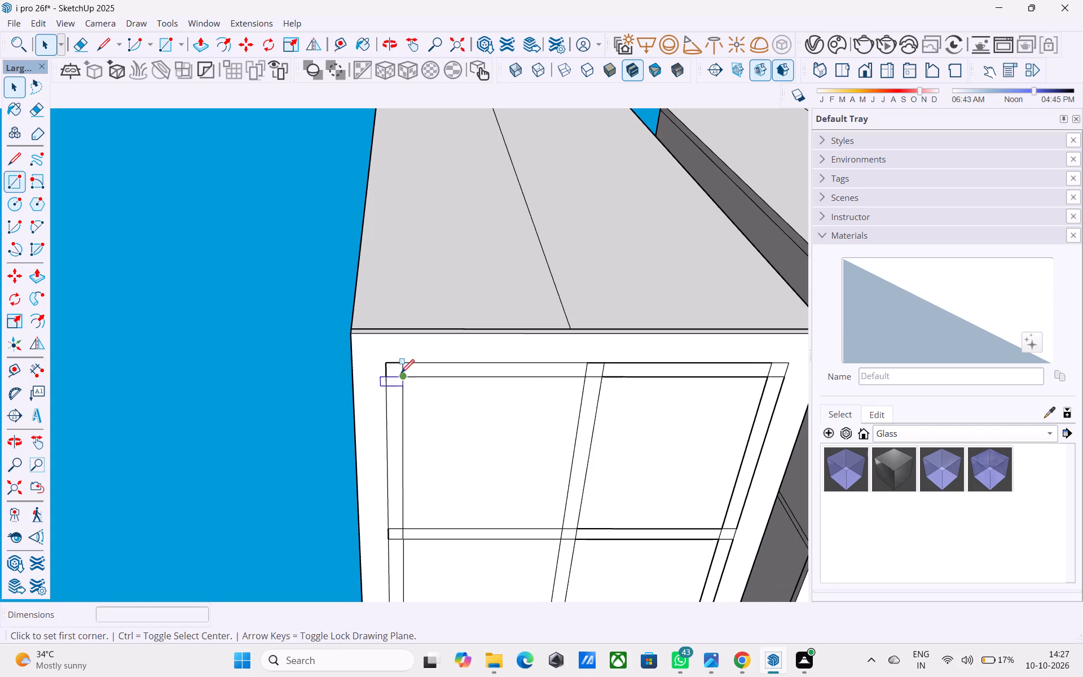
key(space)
Examine the left block's underside face with its bounding edges and the adjoining block body.
double_click(421, 341)
scroll(410, 358, up, 3)
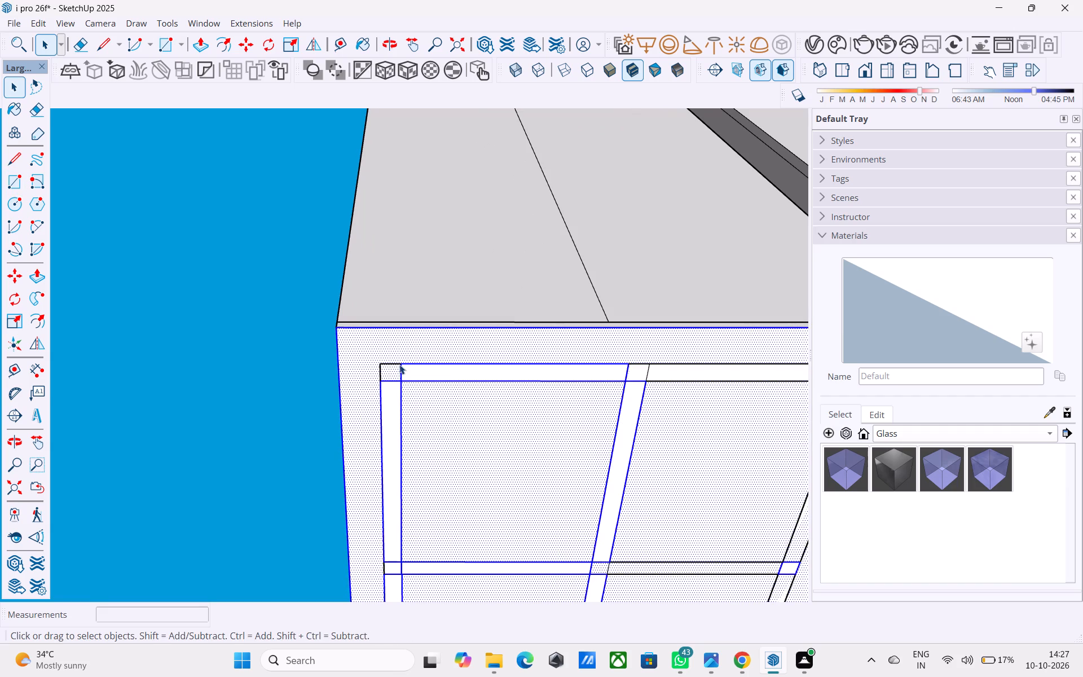
scroll(399, 364, down, 4)
click(438, 322)
middle_drag(447, 427, 455, 376)
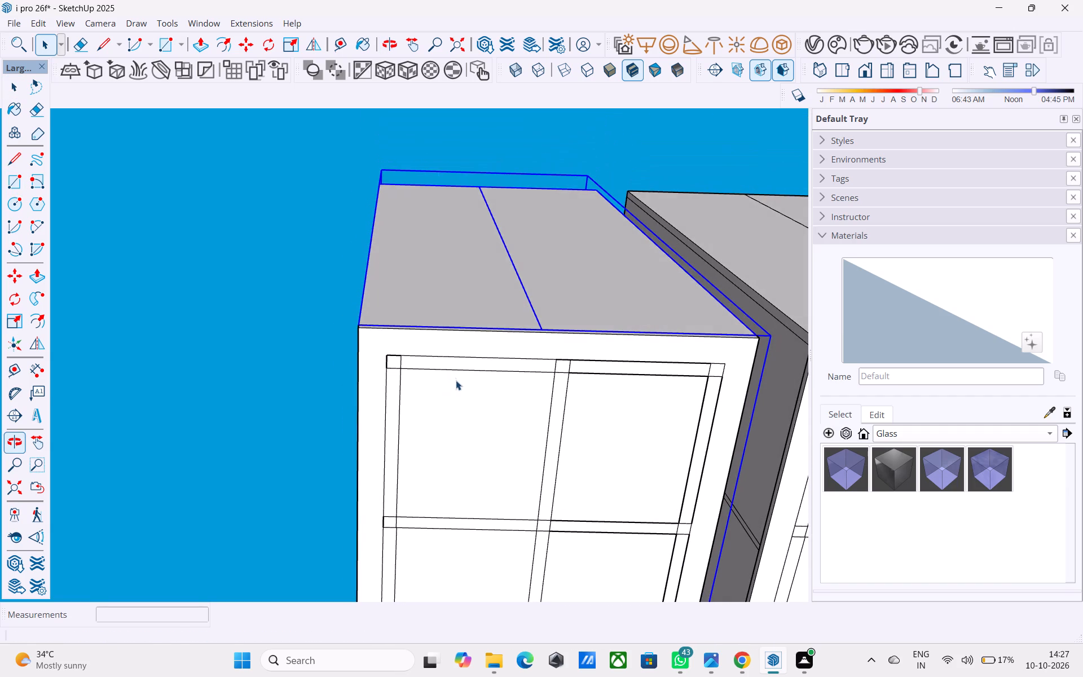
middle_drag(471, 424, 441, 381)
scroll(303, 376, down, 4)
scroll(381, 432, down, 4)
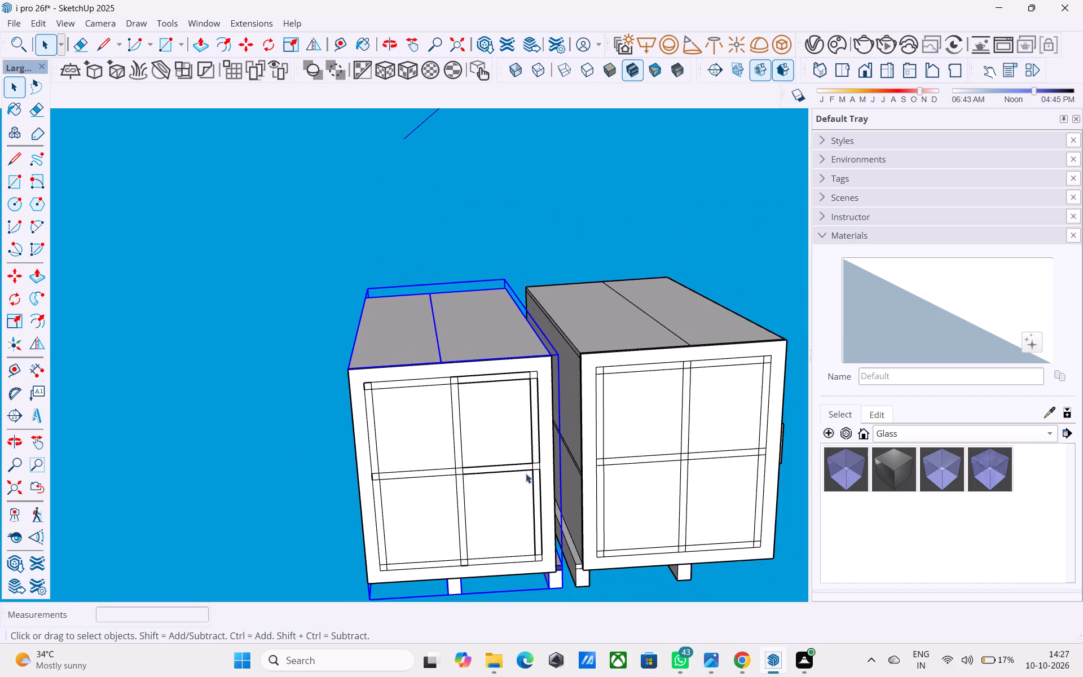
scroll(539, 480, down, 2)
scroll(665, 476, up, 8)
Push/Pull the right block's corner column square, on the side facing the left block and away from the piers, out 12'.
click(539, 421)
scroll(534, 380, up, 4)
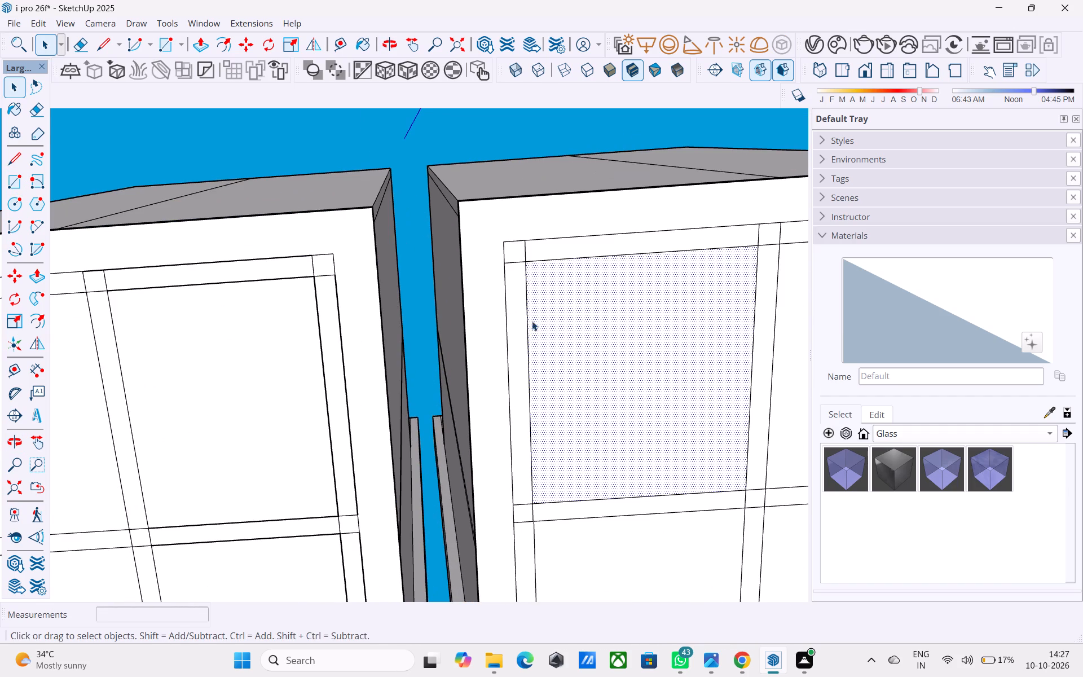
click(517, 253)
scroll(560, 420, down, 13)
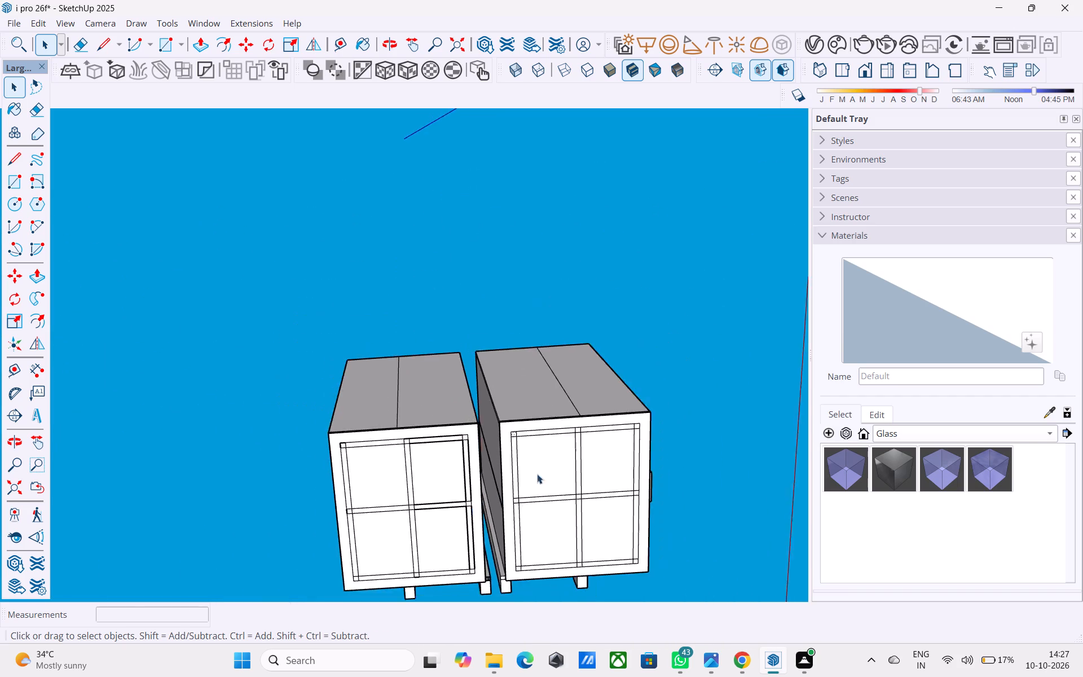
scroll(537, 474, down, 3)
middle_drag(574, 463, 543, 586)
scroll(545, 476, down, 1)
middle_drag(548, 476, 533, 560)
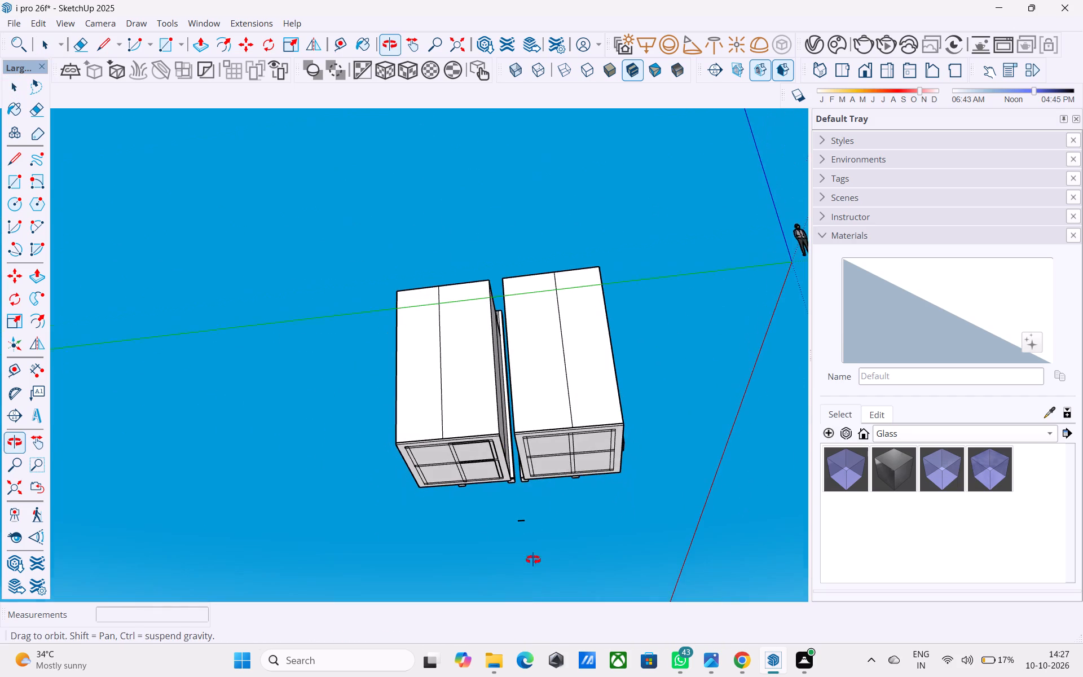
middle_drag(533, 560, 530, 463)
scroll(527, 460, up, 9)
shift+middle_drag(544, 467, 575, 406)
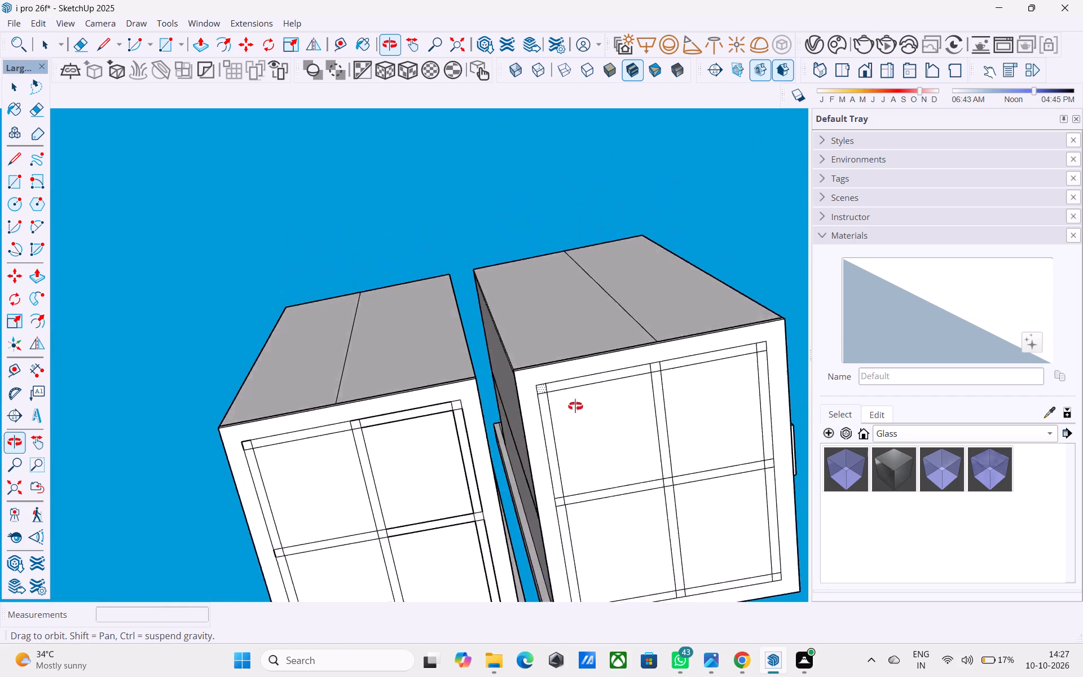
shift+middle_drag(575, 406, 585, 410)
scroll(552, 411, up, 7)
click(531, 396)
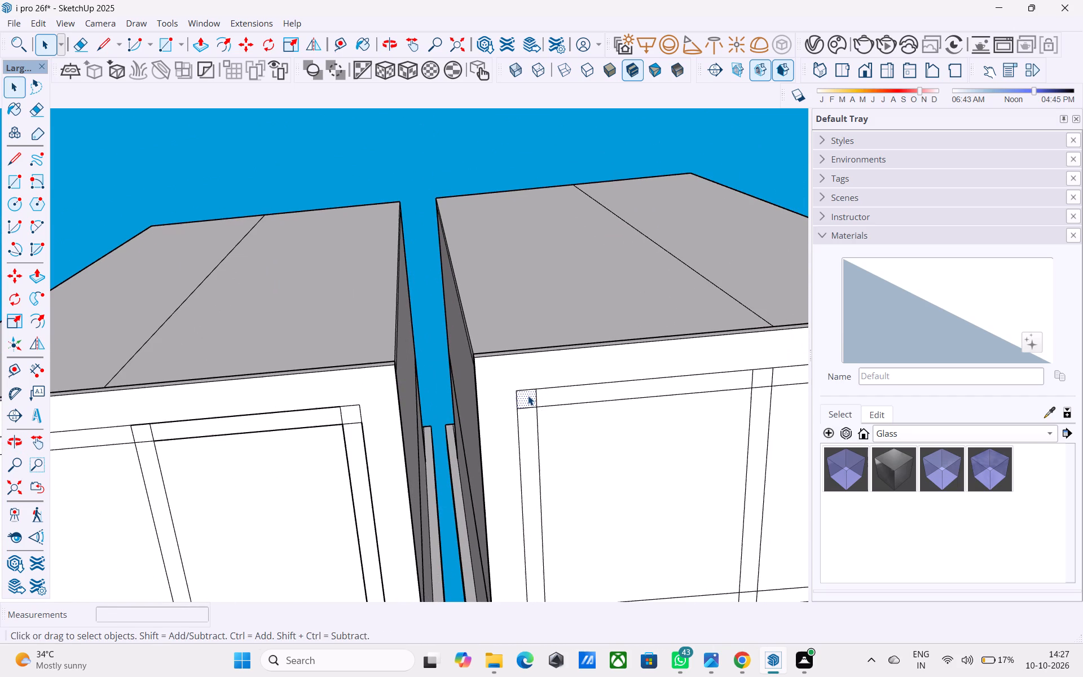
key(p)
click(526, 393)
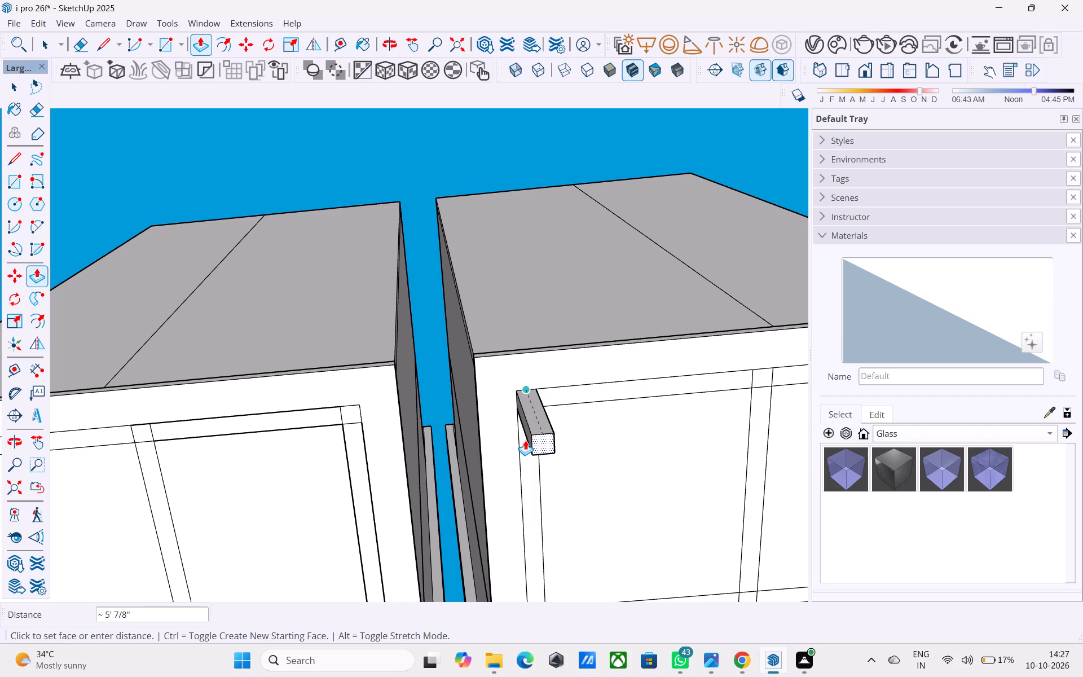
text(12')
key(Return)
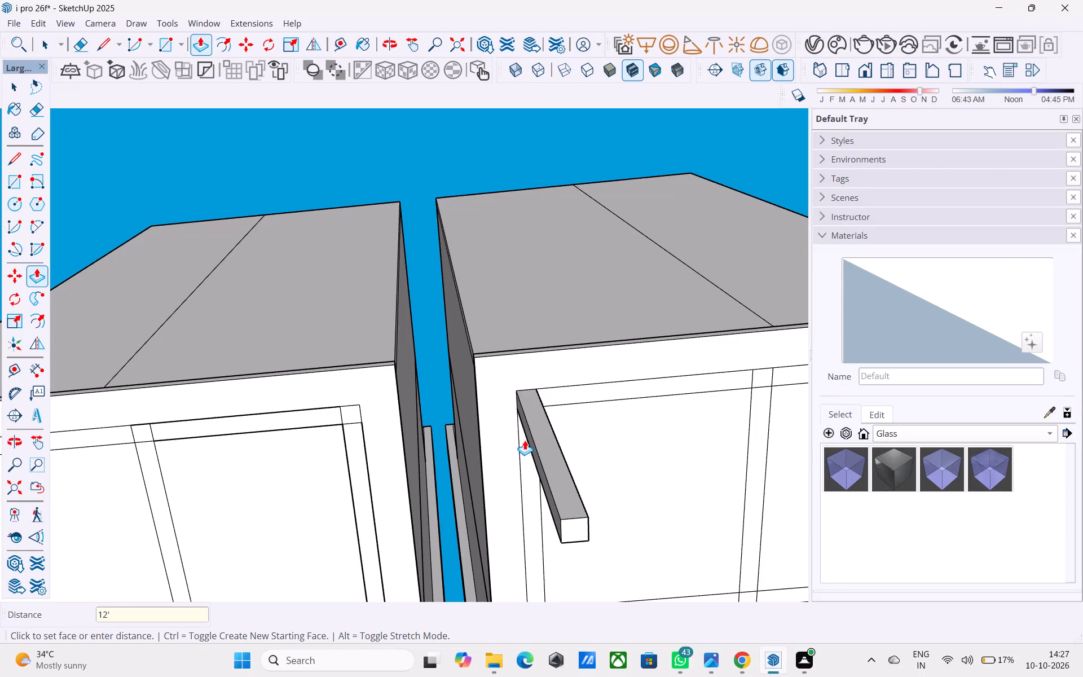
Extrude the middle and far corner column squares of the right block's same outer row by the same 12'.
scroll(495, 442, down, 4)
scroll(703, 454, up, 2)
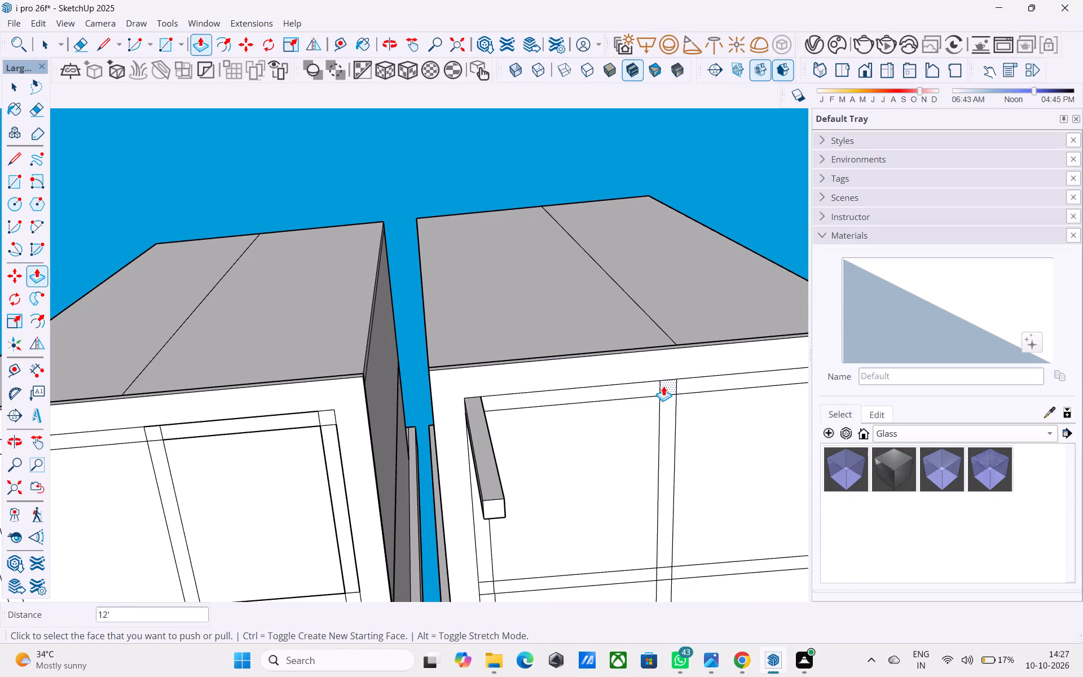
double_click(668, 383)
scroll(352, 414, down, 4)
scroll(697, 405, up, 4)
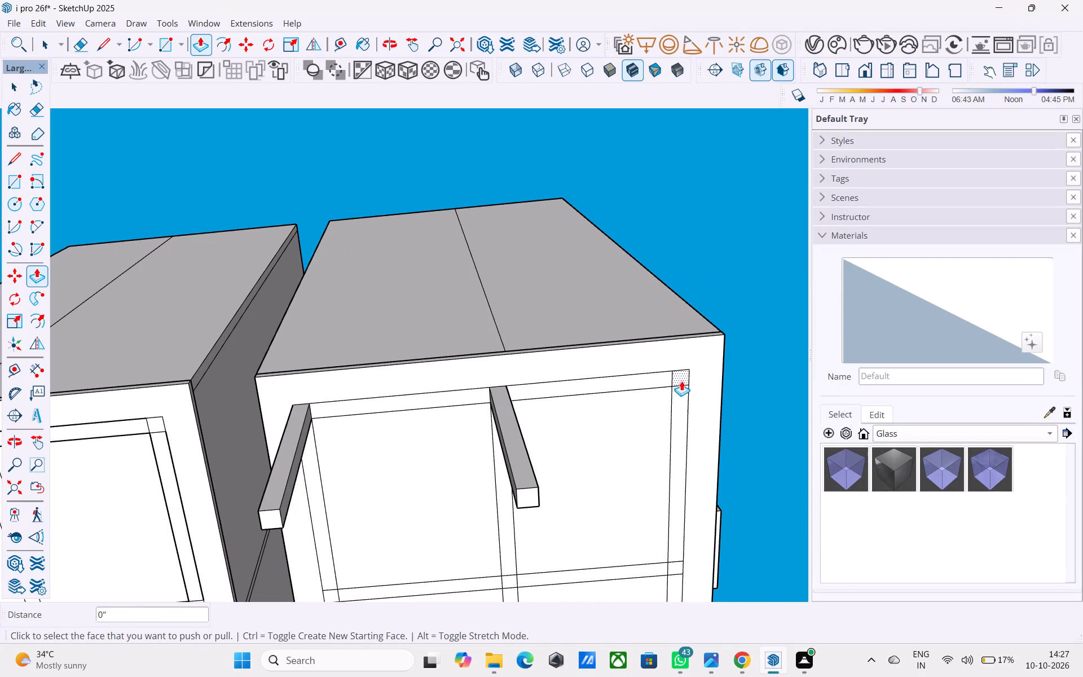
click(681, 377)
click(681, 376)
Extrude all three column squares of the right block's middle row by the same 12'.
scroll(635, 408, down, 7)
scroll(444, 528, up, 6)
scroll(487, 505, up, 3)
double_click(476, 504)
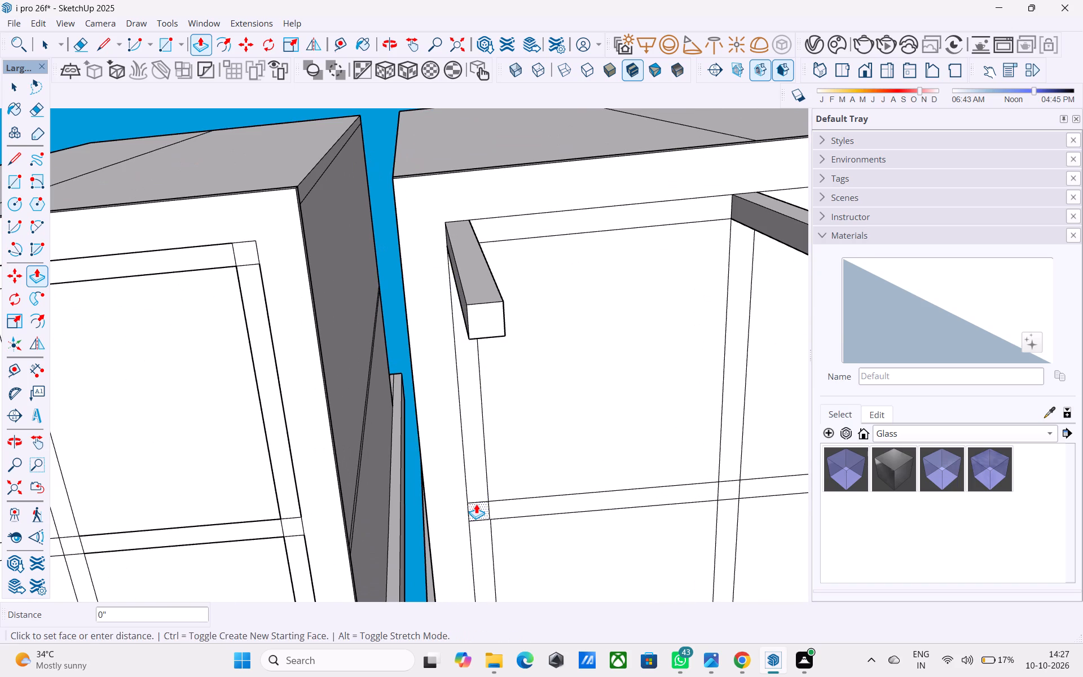
scroll(361, 498, down, 4)
scroll(580, 504, up, 3)
double_click(610, 483)
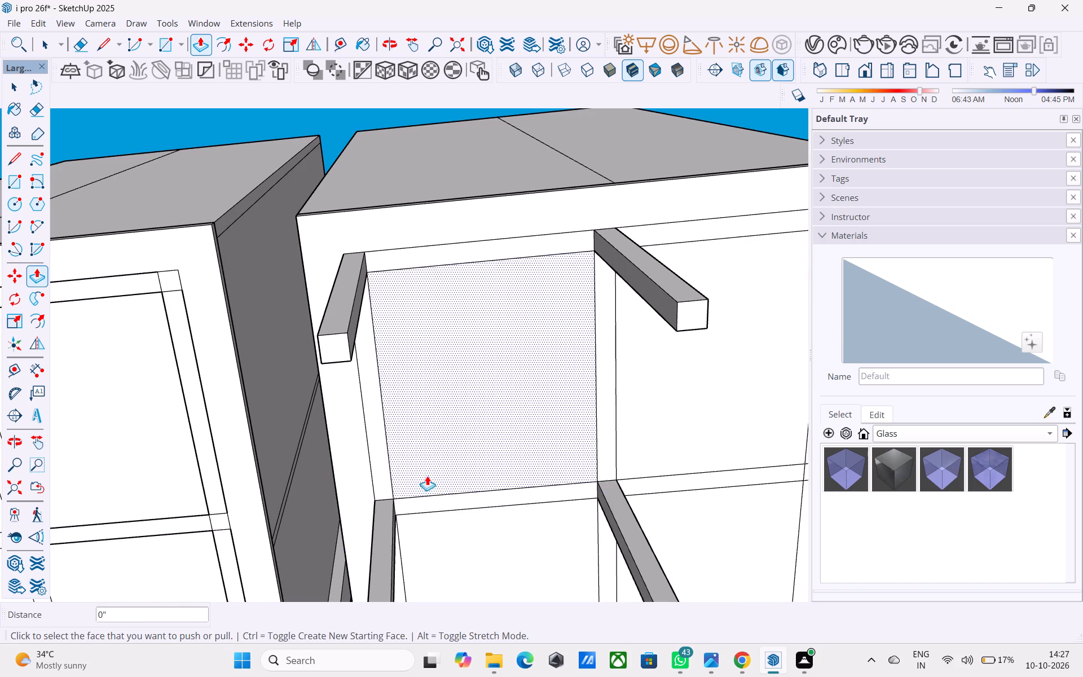
scroll(383, 483, down, 8)
scroll(706, 511, up, 5)
scroll(590, 461, up, 4)
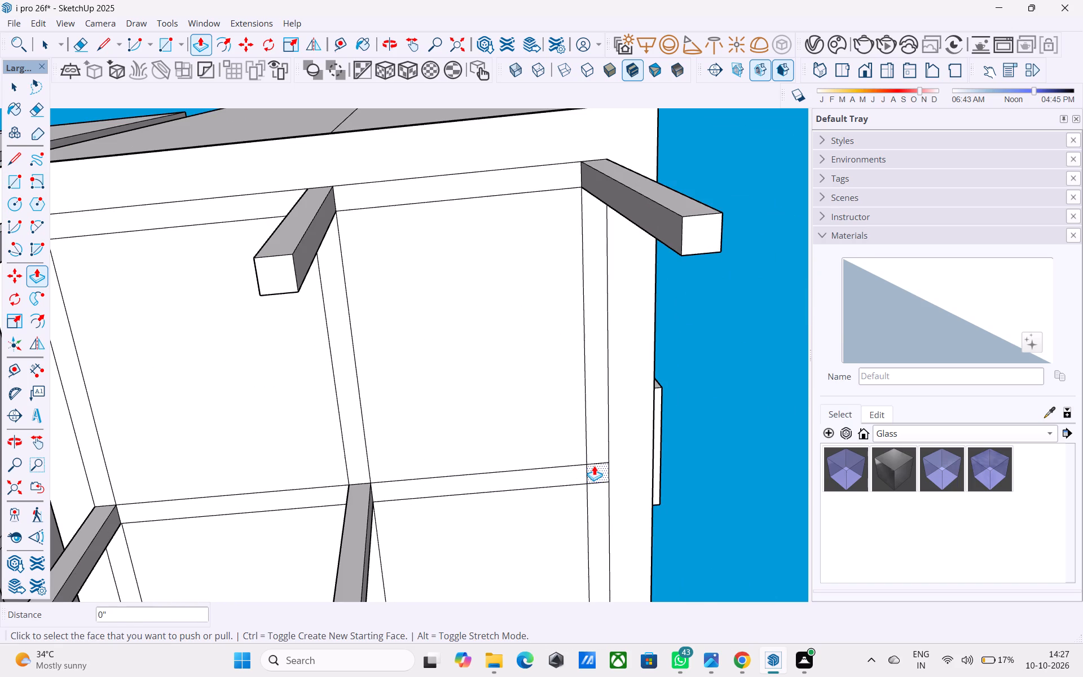
double_click(595, 466)
Extrude the three column squares in the right block's row beside the piers by the same 12'.
scroll(635, 358, down, 15)
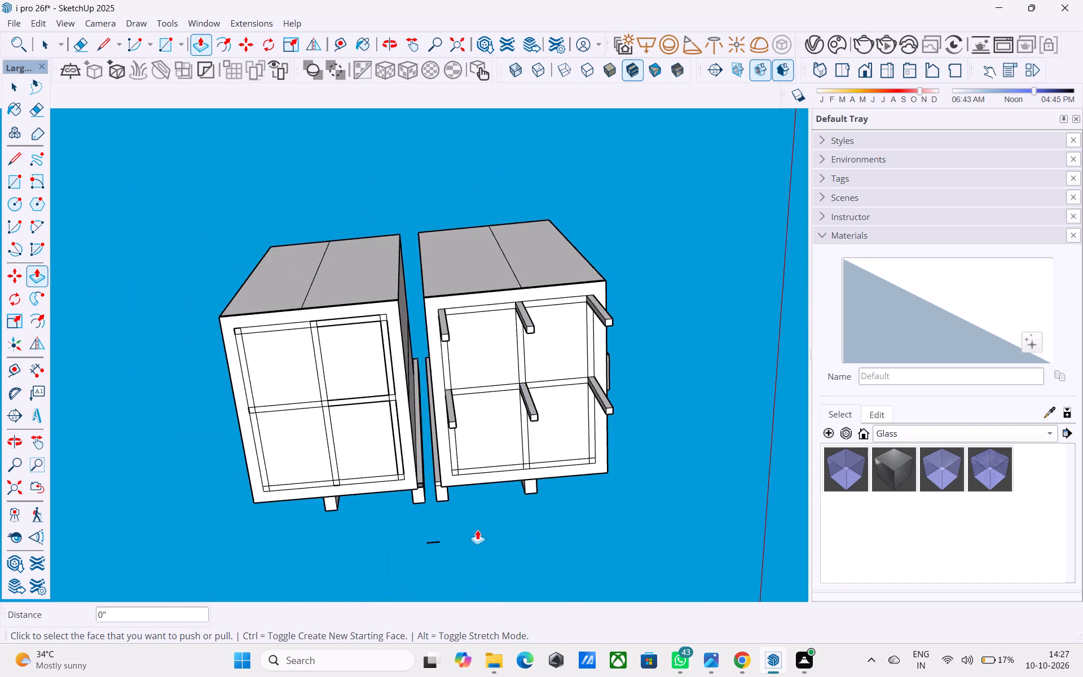
scroll(477, 530, up, 9)
double_click(437, 421)
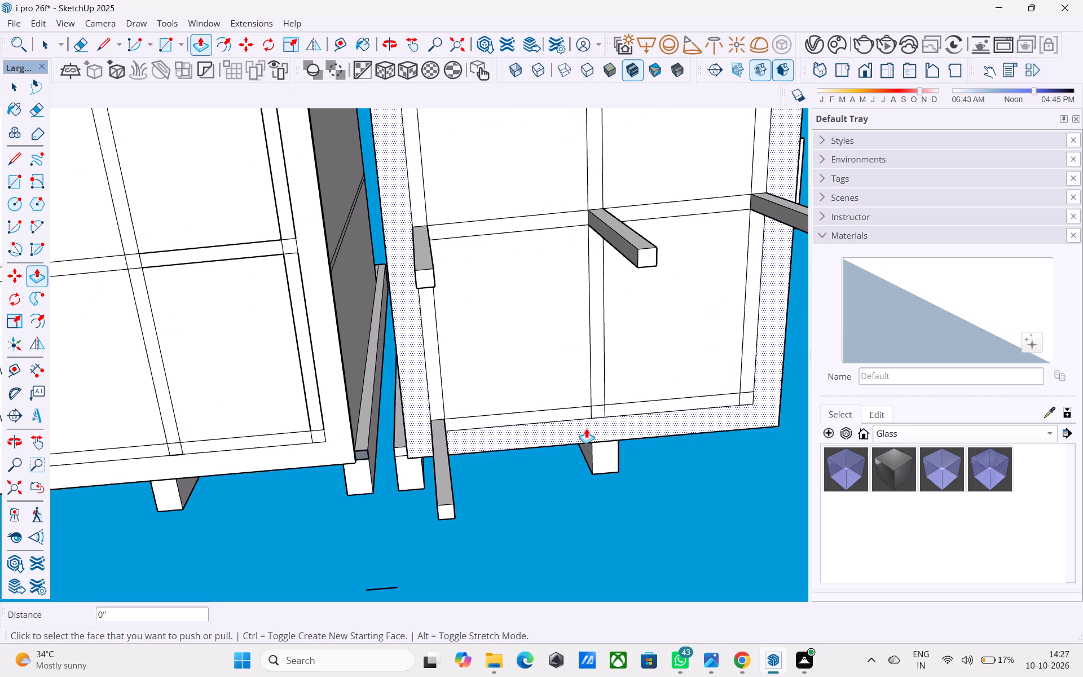
double_click(600, 411)
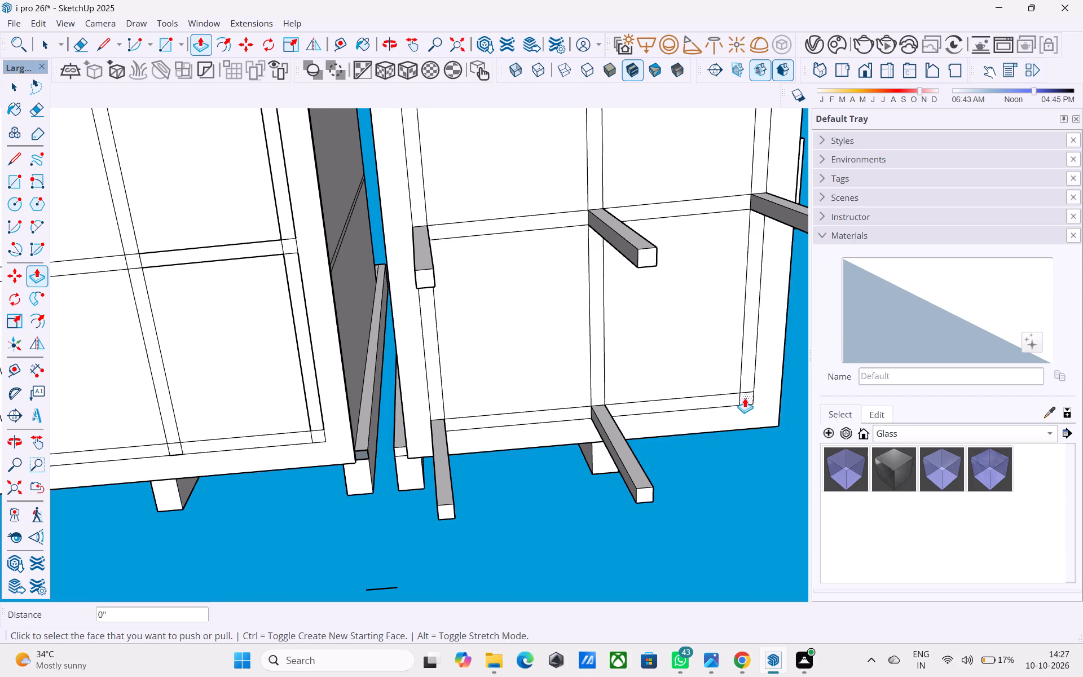
double_click(745, 397)
Draw a 1' by 1' rectangle over the left block's outer corner column square, on the side away from the piers.
scroll(709, 420, down, 11)
middle_drag(680, 455, 682, 546)
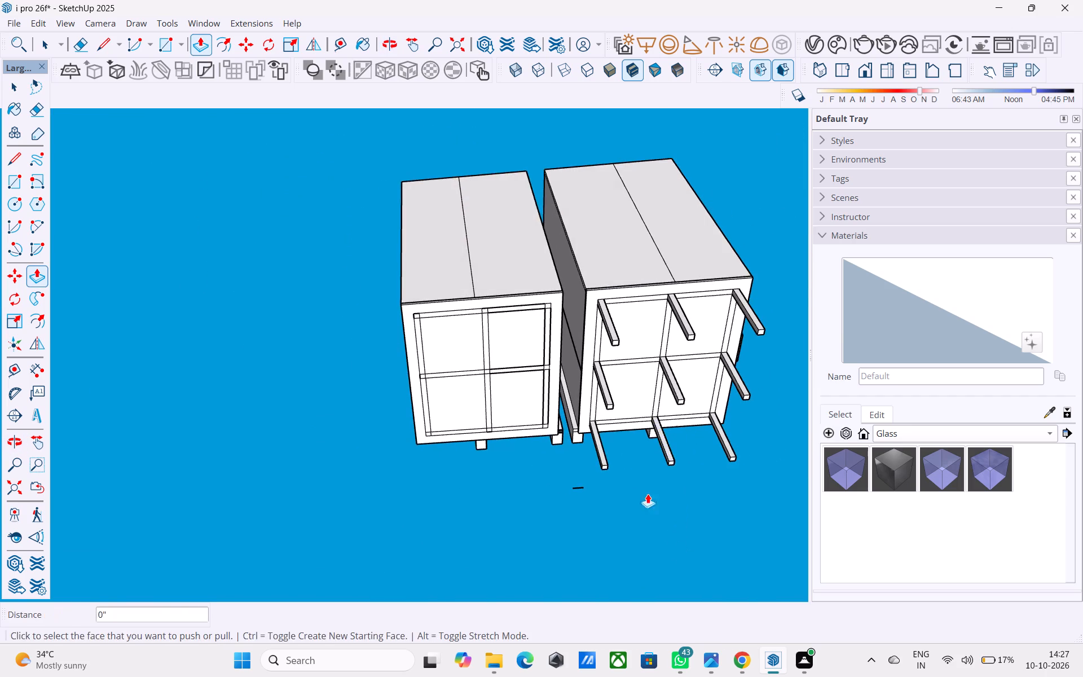
middle_drag(613, 445, 628, 555)
middle_drag(573, 467, 632, 484)
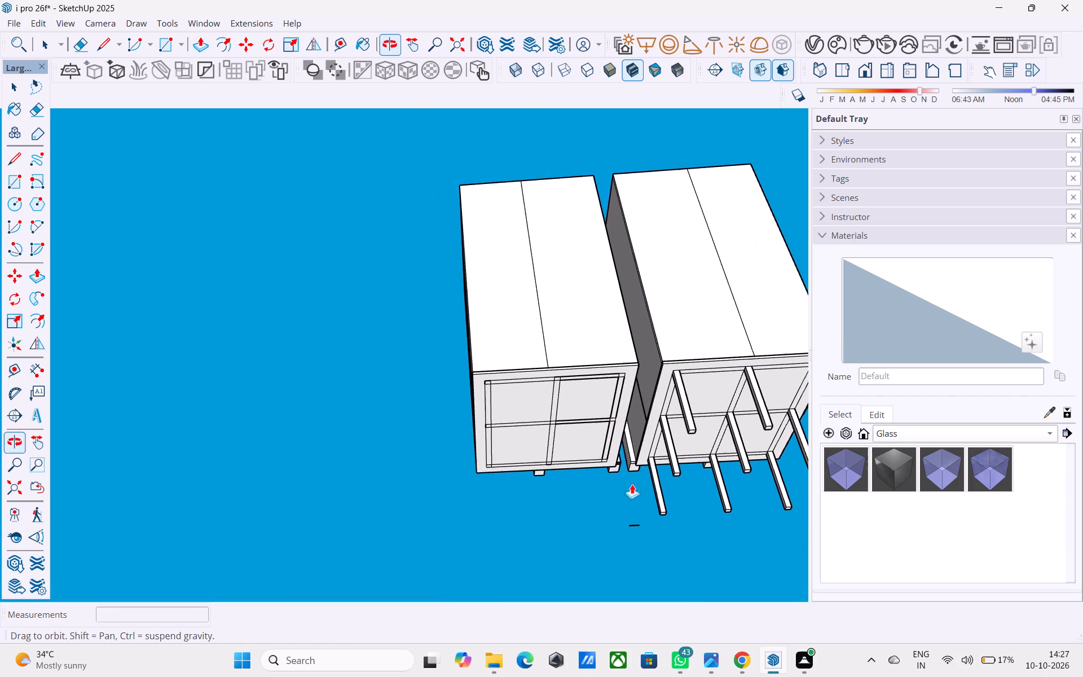
middle_drag(632, 484, 628, 490)
shift+middle_drag(562, 441, 701, 487)
scroll(679, 478, up, 7)
middle_drag(672, 461, 600, 447)
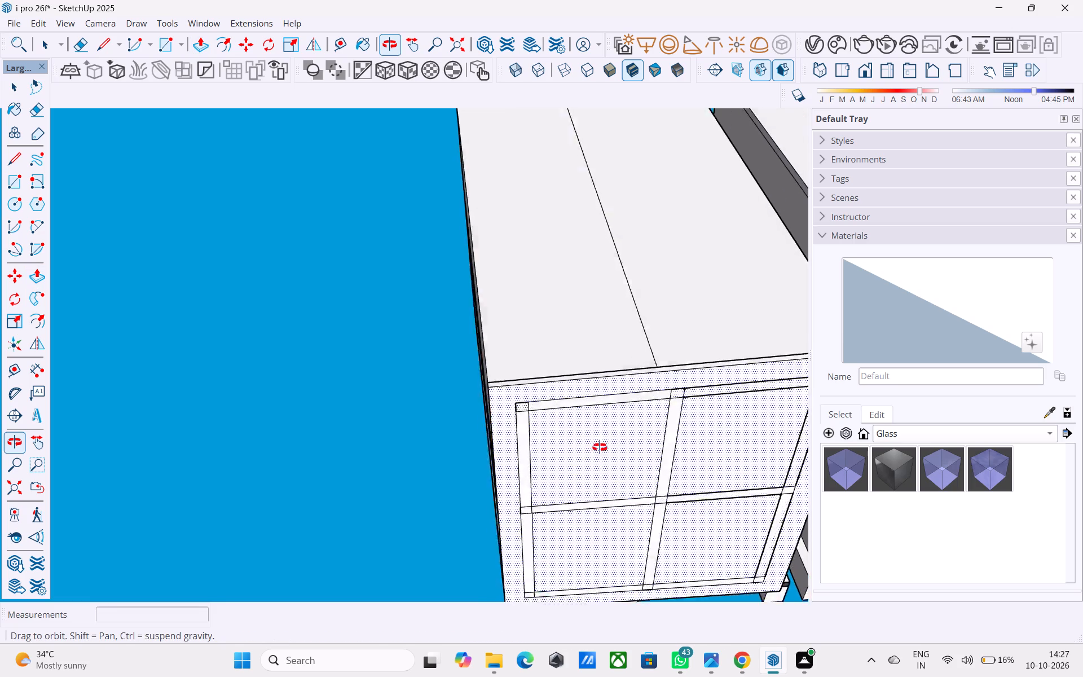
middle_drag(600, 447, 640, 355)
shift+middle_drag(640, 395, 575, 420)
key(space)
key(r)
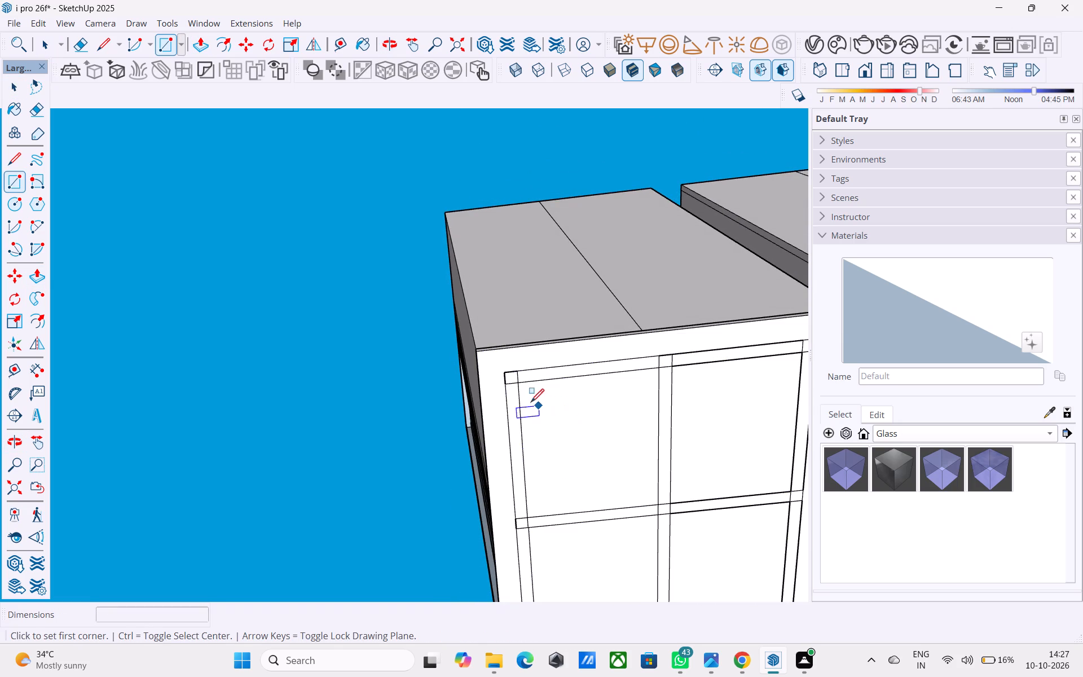
shift+middle_drag(646, 473, 444, 465)
middle_drag(365, 393, 568, 338)
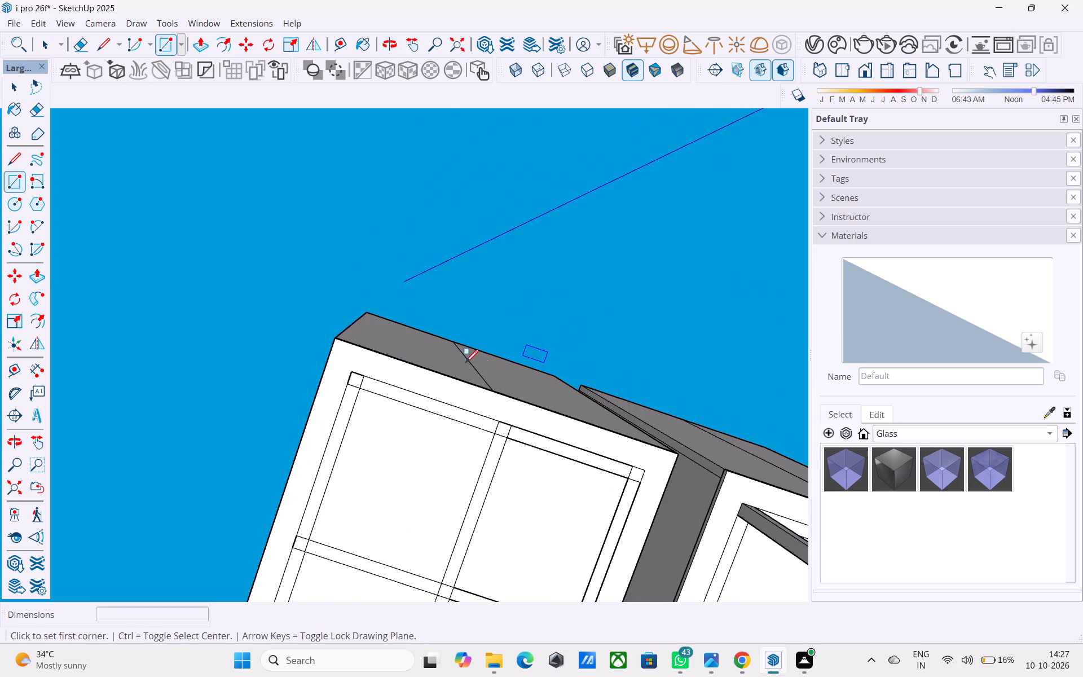
scroll(336, 373, up, 6)
click(368, 368)
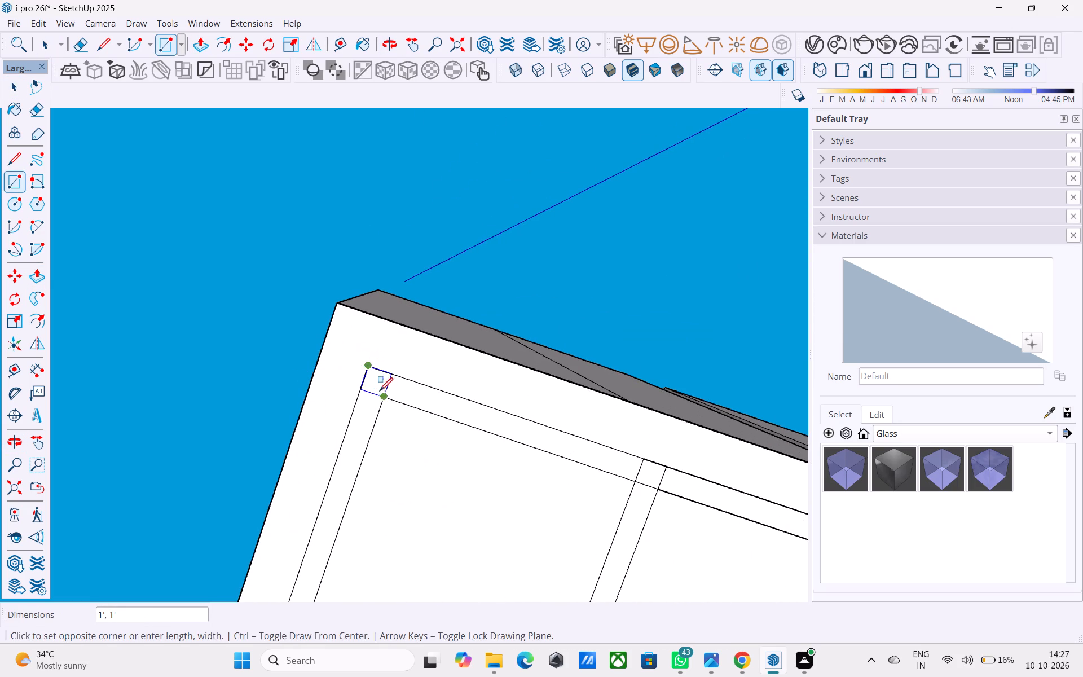
click(384, 397)
key(space)
click(381, 386)
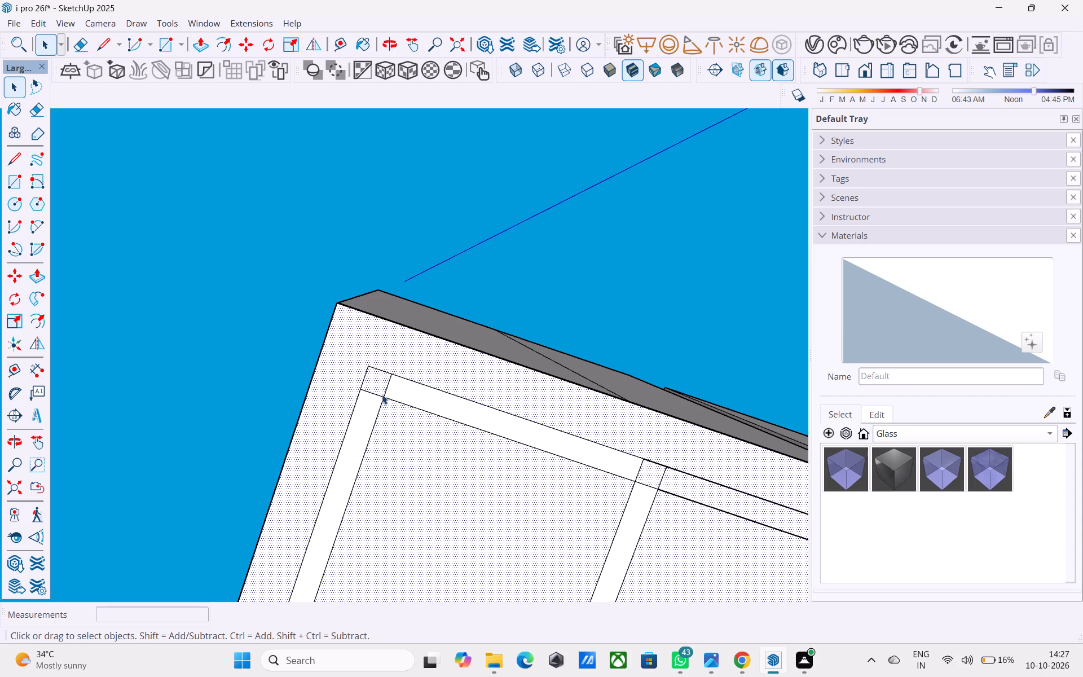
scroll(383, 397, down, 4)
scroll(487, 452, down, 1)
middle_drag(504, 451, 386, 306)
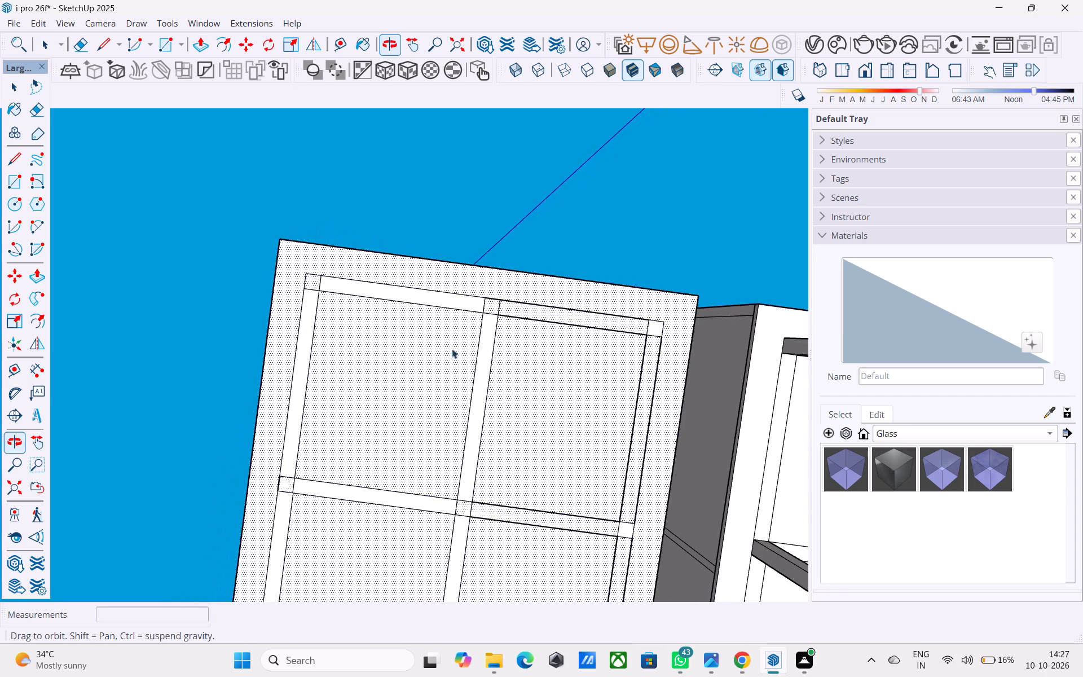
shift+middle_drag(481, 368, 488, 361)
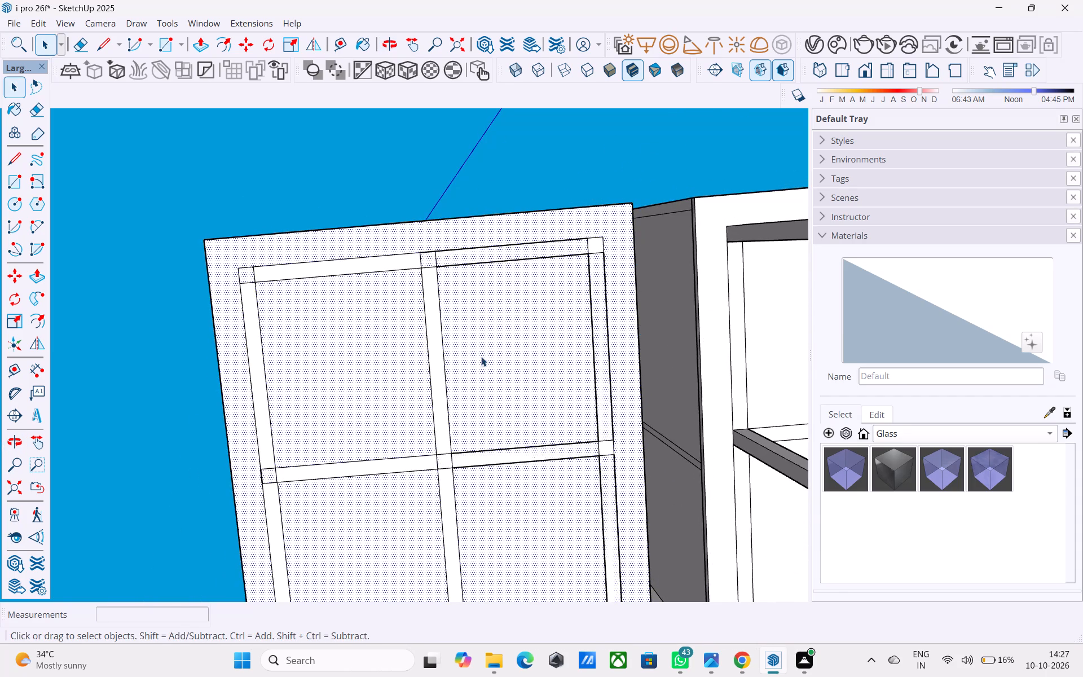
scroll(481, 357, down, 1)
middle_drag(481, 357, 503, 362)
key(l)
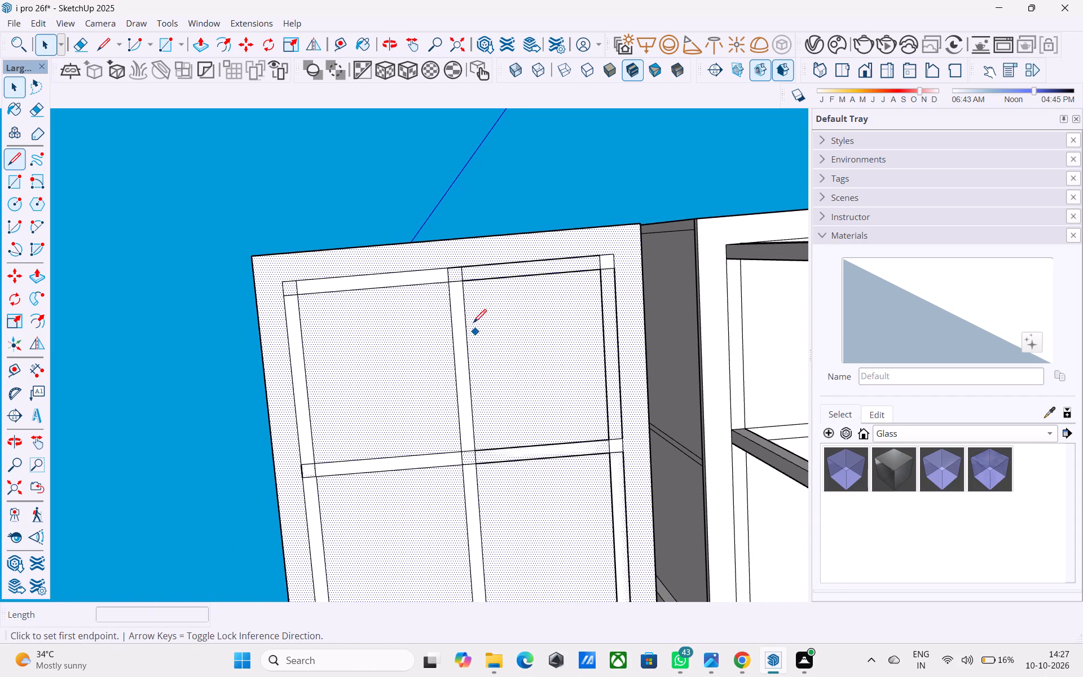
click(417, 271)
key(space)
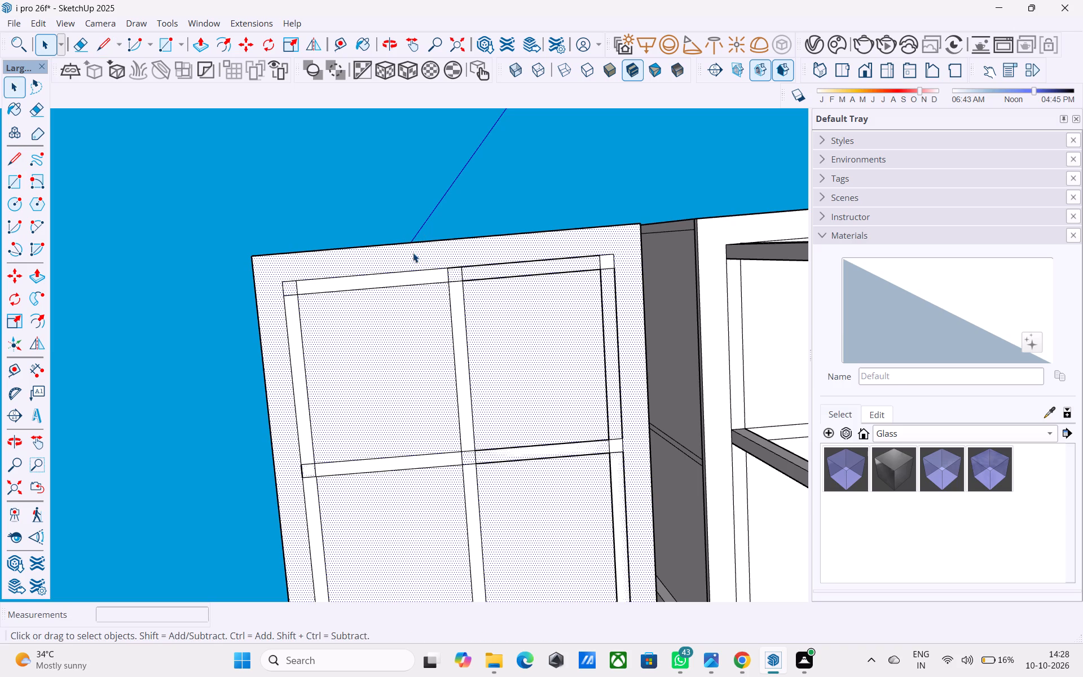
Erase the left block's grid row farthest from the piers, with the outer-side and centre strips joining it to the middle row.
scroll(413, 253, down, 4)
key(e)
drag(408, 260, 410, 286)
drag(445, 267, 443, 307)
drag(446, 262, 431, 295)
drag(327, 271, 333, 292)
drag(336, 279, 328, 282)
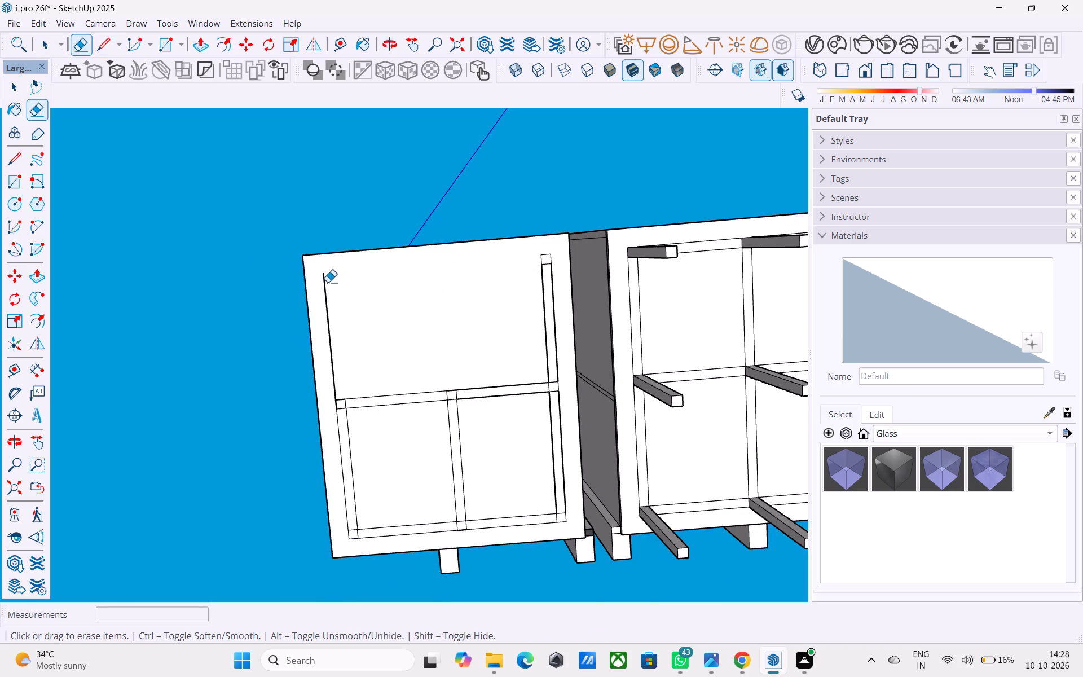
drag(328, 282, 320, 292)
Erase the left block's middle-row strip and the outer-side and centre strips running from it towards the piers.
drag(395, 384, 393, 425)
drag(345, 401, 340, 419)
drag(339, 399, 342, 414)
drag(347, 408, 349, 417)
drag(341, 401, 336, 408)
drag(461, 373, 464, 422)
drag(460, 398, 451, 424)
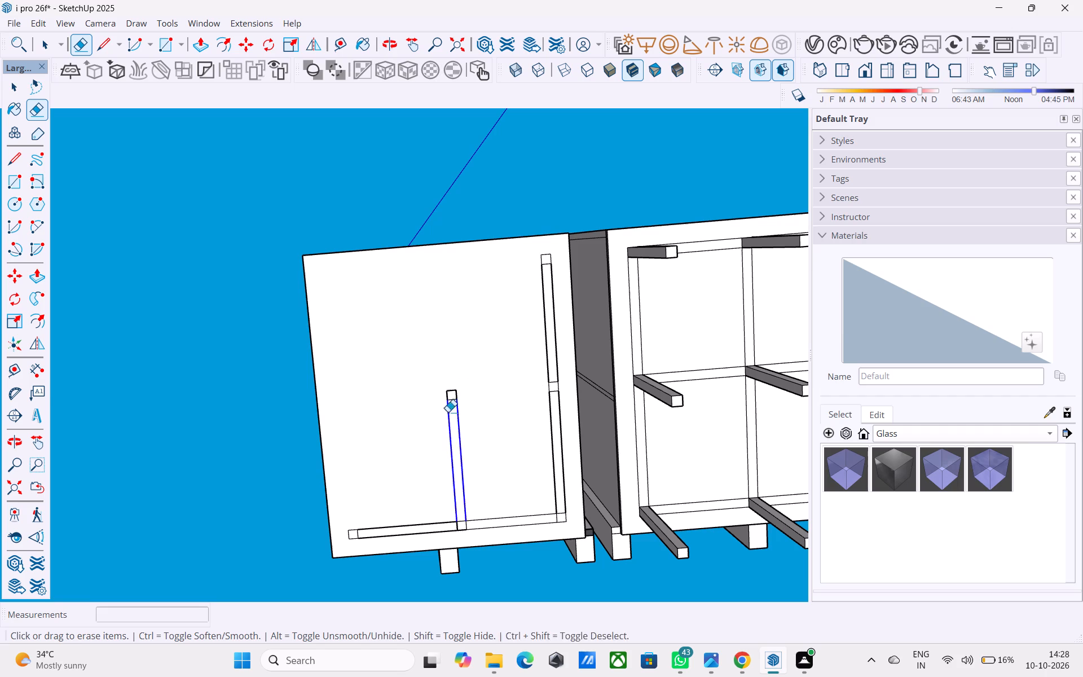
drag(452, 396, 451, 414)
drag(447, 396, 472, 391)
drag(454, 388, 452, 402)
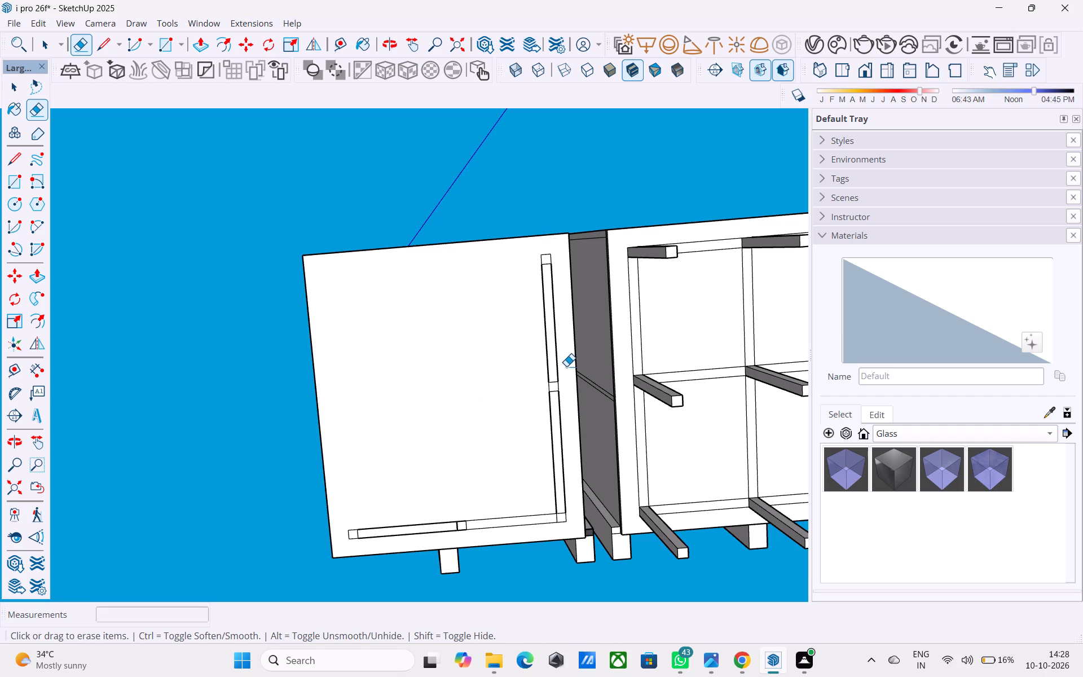
Erase the left block's grid strip on the side facing the right block, including its middle and far corner squares.
drag(566, 368, 545, 425)
drag(549, 366, 566, 379)
drag(560, 377, 549, 396)
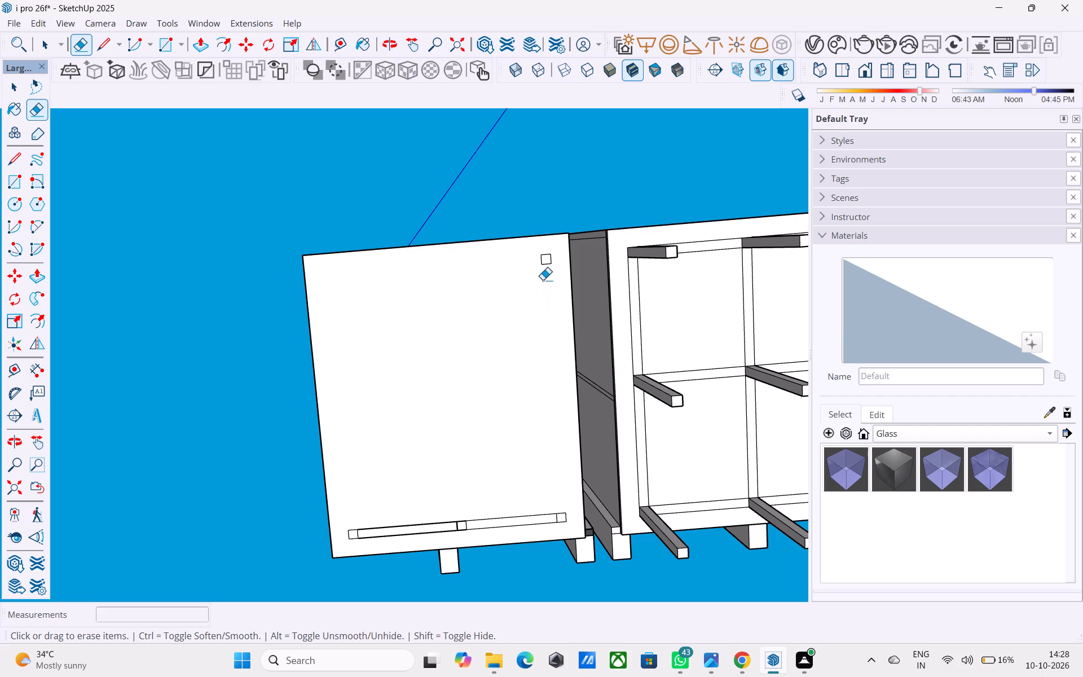
drag(545, 257, 547, 271)
drag(549, 261, 530, 265)
drag(552, 262, 538, 267)
Erase the left block's last grid row beside the piers, including its corner and middle column squares.
drag(459, 538, 465, 511)
drag(461, 526, 435, 533)
drag(488, 518, 467, 534)
drag(459, 524, 446, 531)
drag(437, 519, 415, 538)
drag(390, 517, 384, 526)
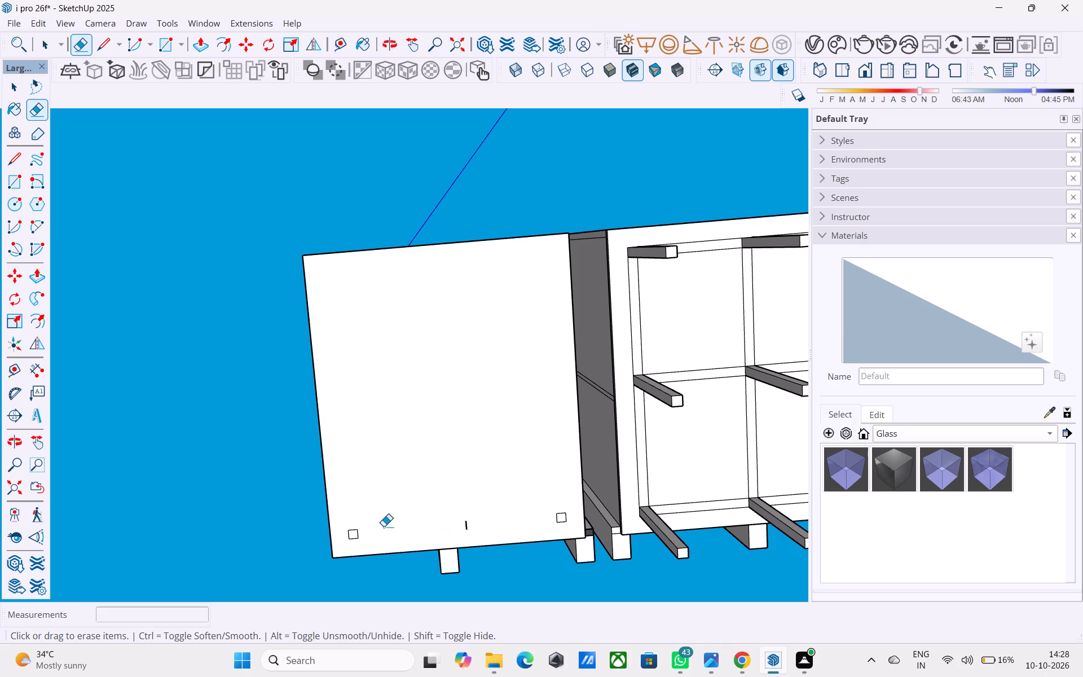
drag(384, 526, 378, 530)
drag(351, 528, 343, 538)
drag(350, 530, 354, 536)
drag(359, 532, 359, 538)
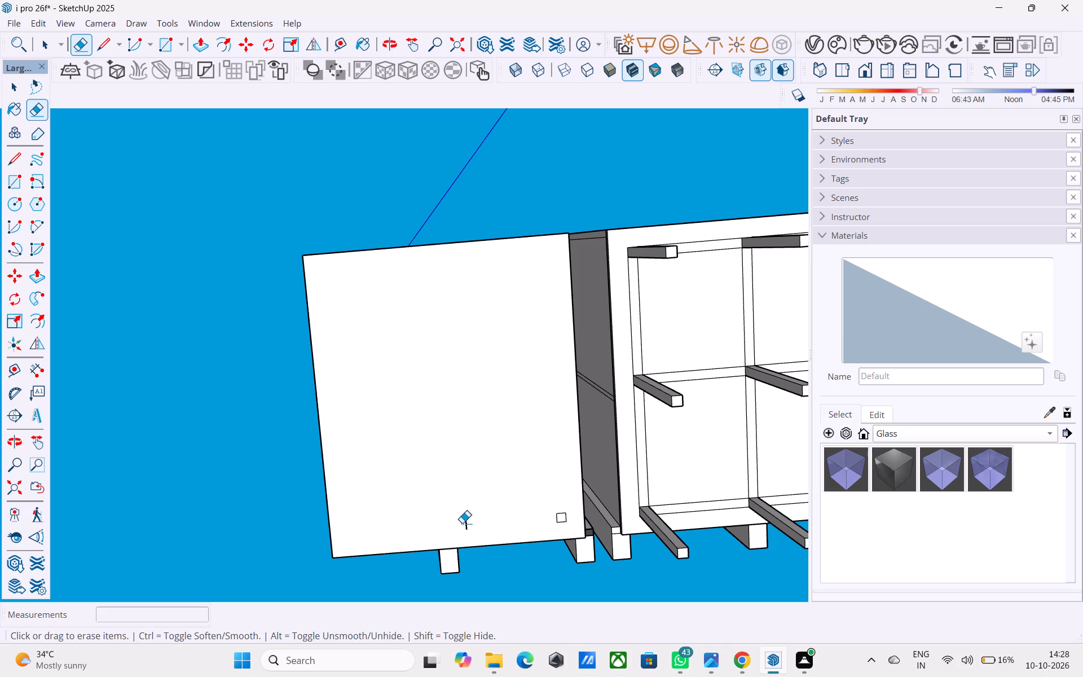
click(462, 523)
drag(562, 518, 557, 525)
drag(570, 518, 562, 524)
drag(563, 511, 562, 524)
scroll(452, 479, down, 4)
key(space)
Offset the edges of the left block's cleared underside face inward by 2'.
click(452, 460)
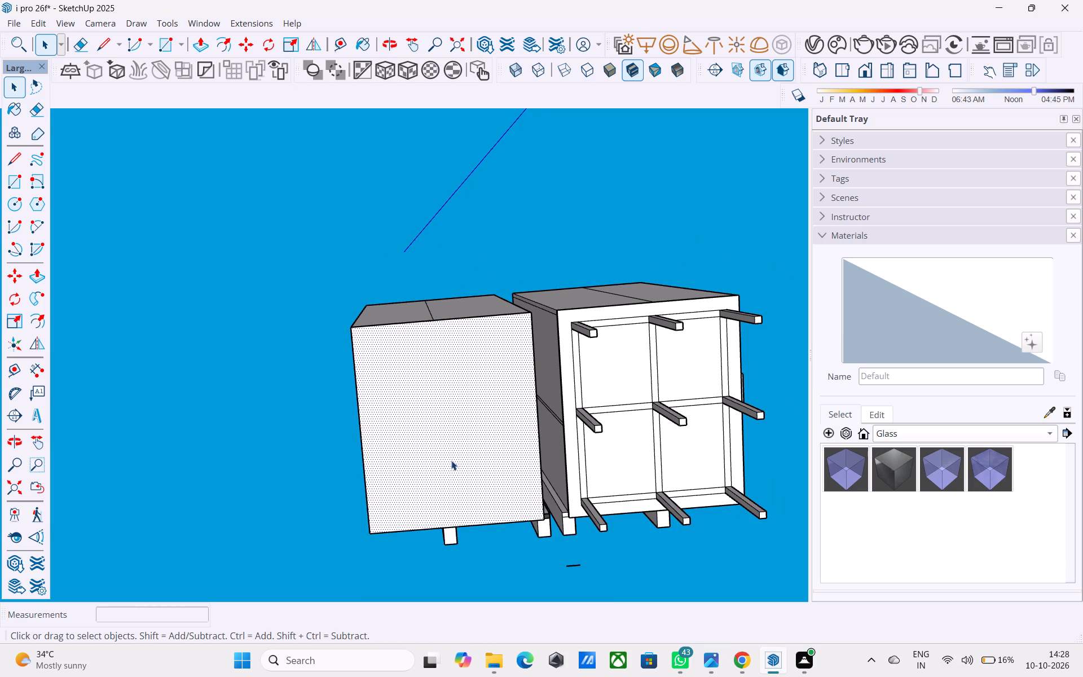
scroll(445, 444, down, 1)
middle_drag(446, 451, 443, 570)
middle_drag(460, 464, 456, 432)
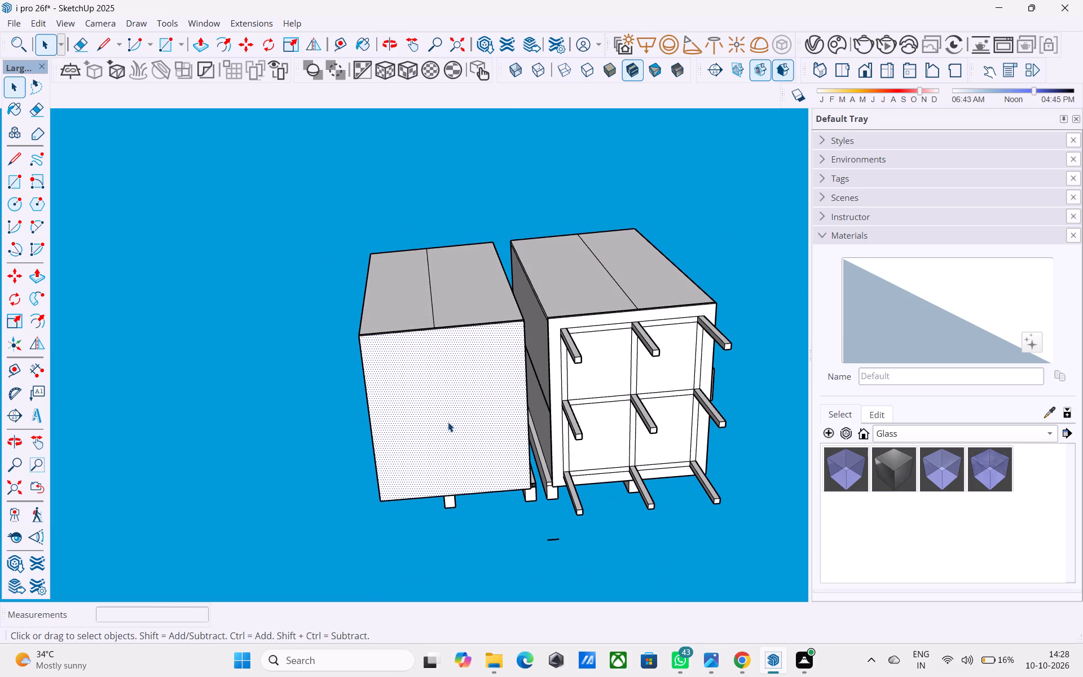
key(f)
click(446, 422)
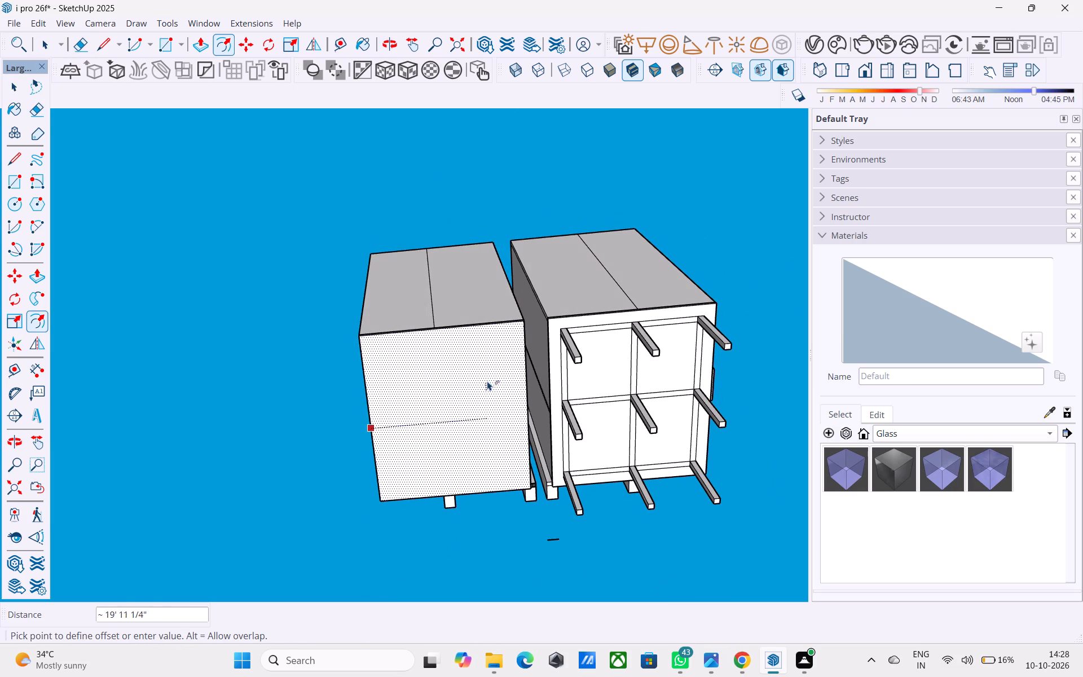
text(2')
key(Return)
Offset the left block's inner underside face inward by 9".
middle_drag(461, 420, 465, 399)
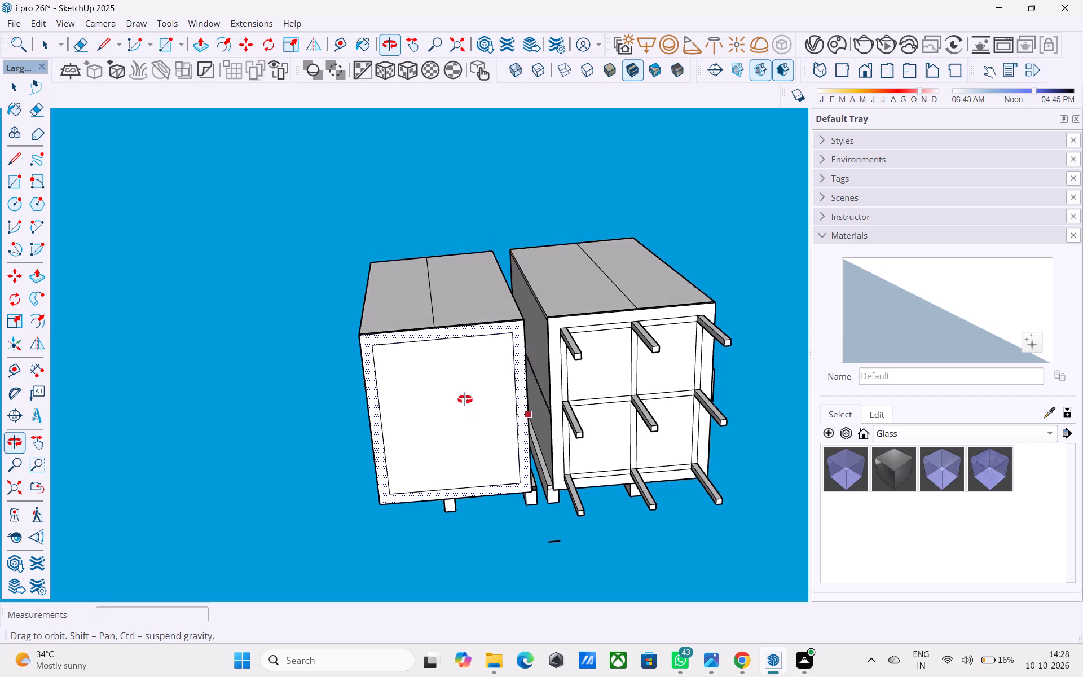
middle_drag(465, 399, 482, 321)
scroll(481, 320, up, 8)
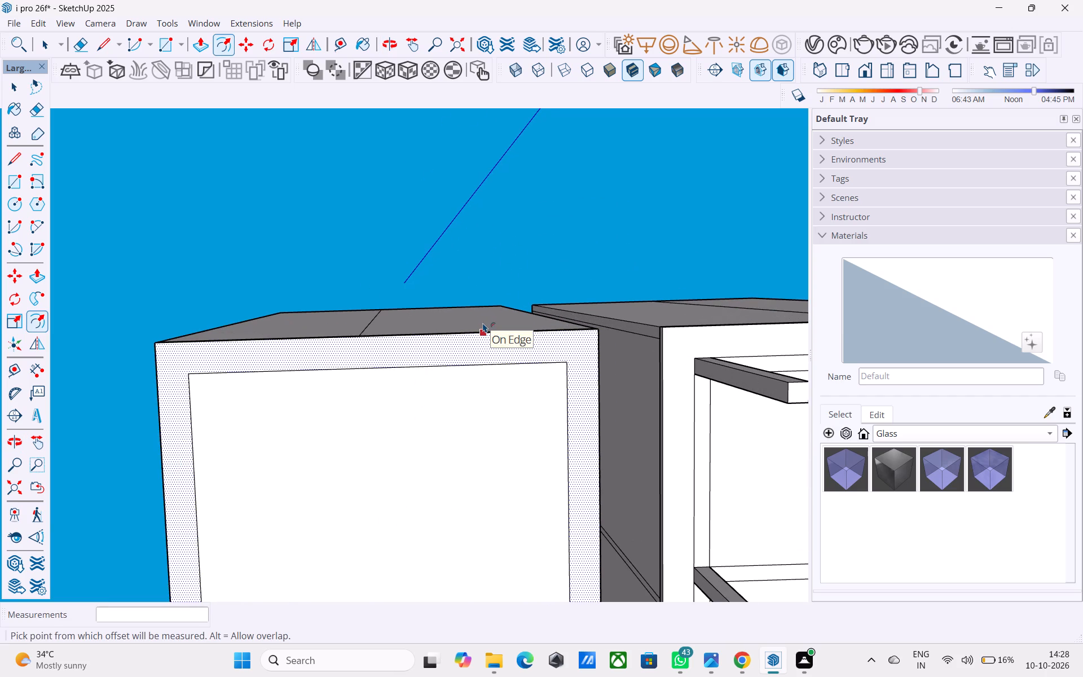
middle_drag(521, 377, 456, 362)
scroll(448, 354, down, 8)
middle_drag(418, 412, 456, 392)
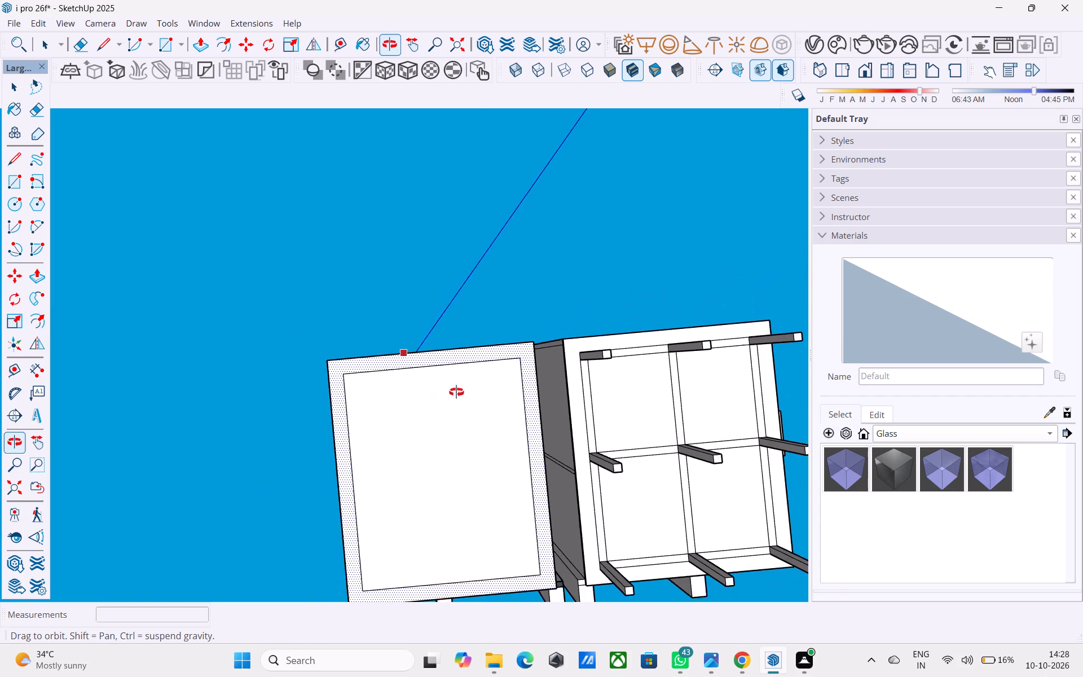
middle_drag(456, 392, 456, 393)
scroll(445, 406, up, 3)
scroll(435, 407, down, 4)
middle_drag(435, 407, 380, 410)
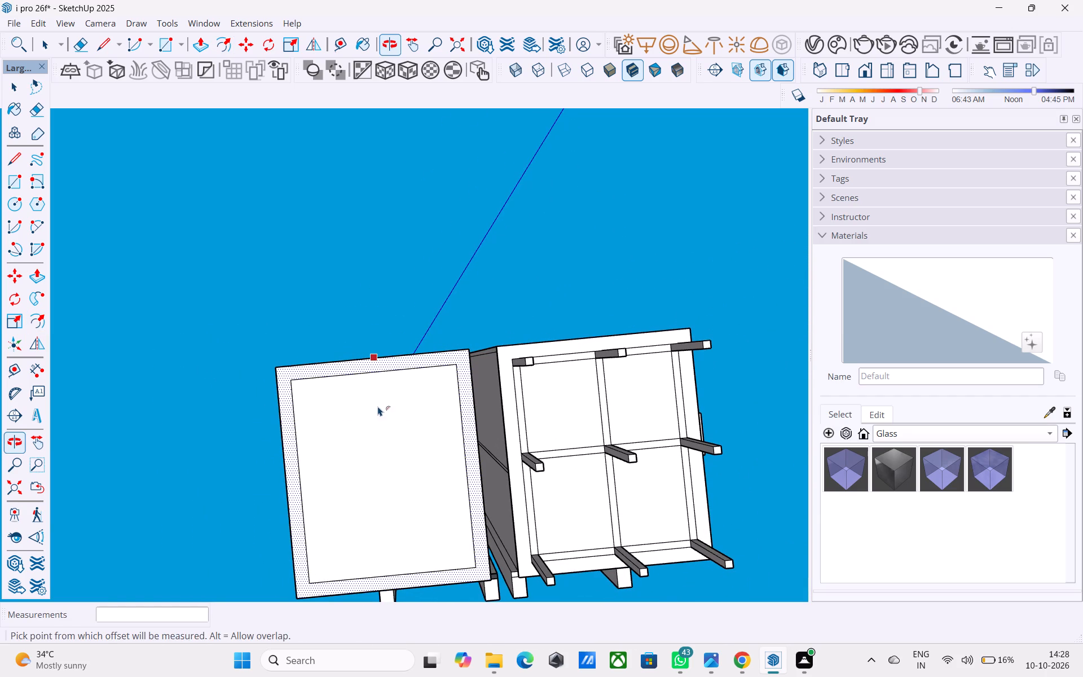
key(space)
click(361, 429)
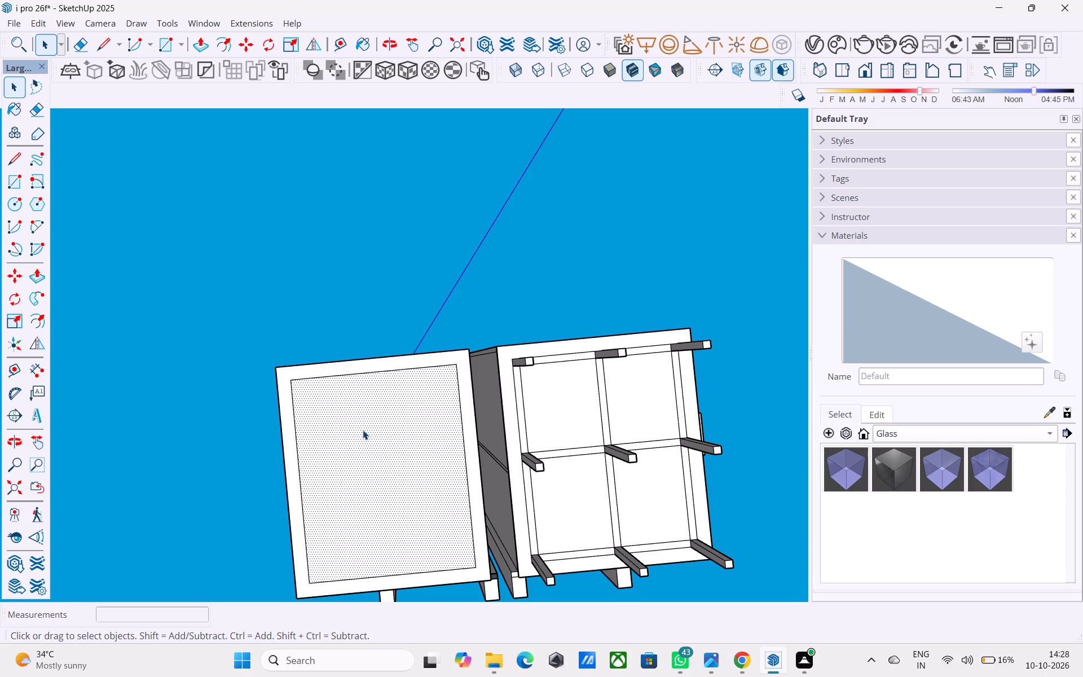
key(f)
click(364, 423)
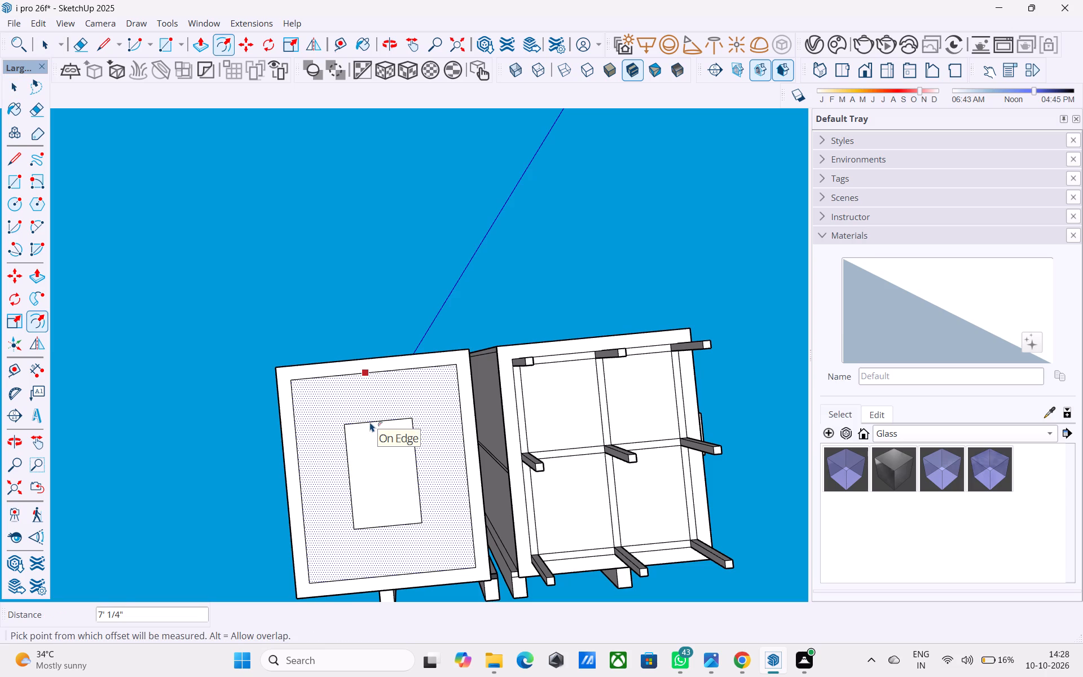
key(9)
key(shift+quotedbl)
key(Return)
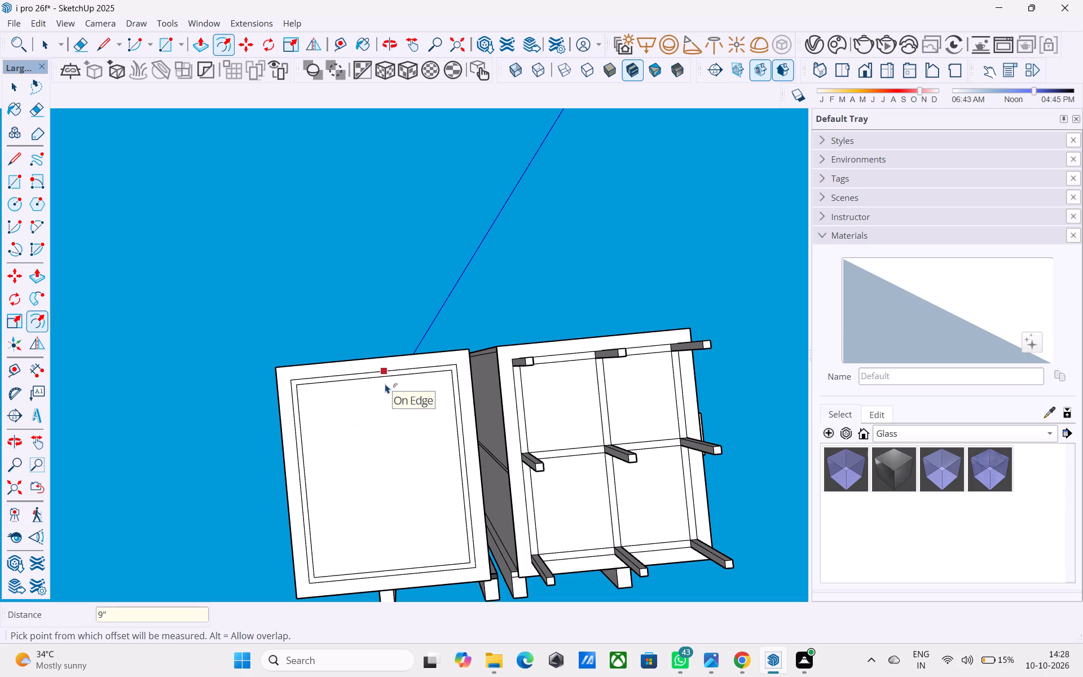
Check the width of the right block's grid strip between its two edges with the Line tool.
key(l)
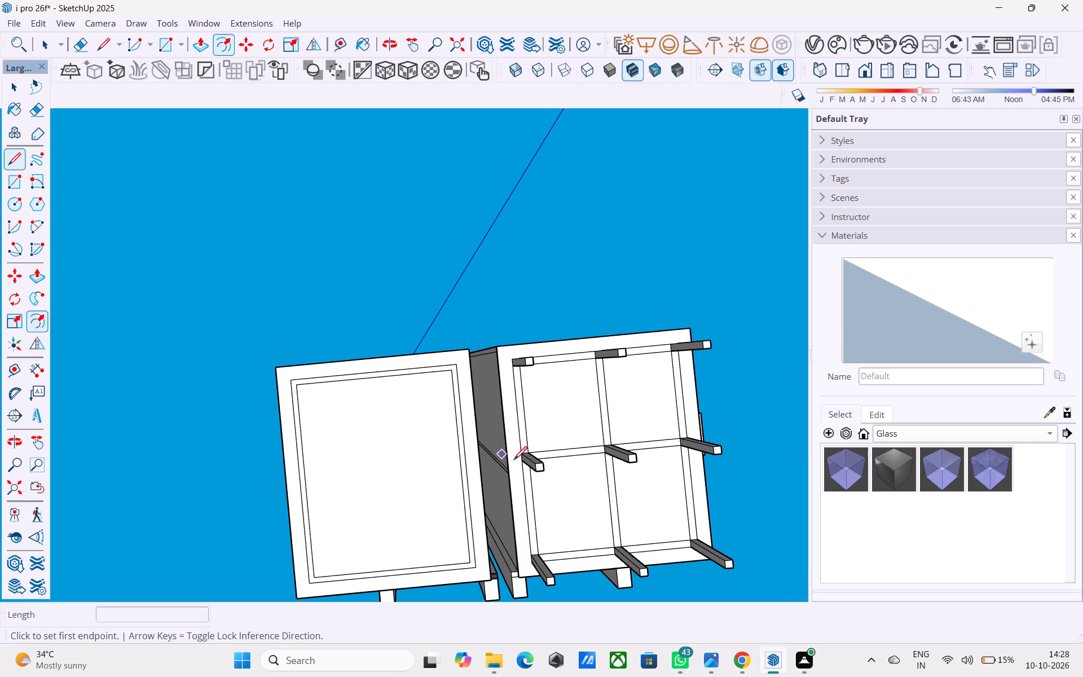
scroll(544, 433, up, 8)
click(501, 372)
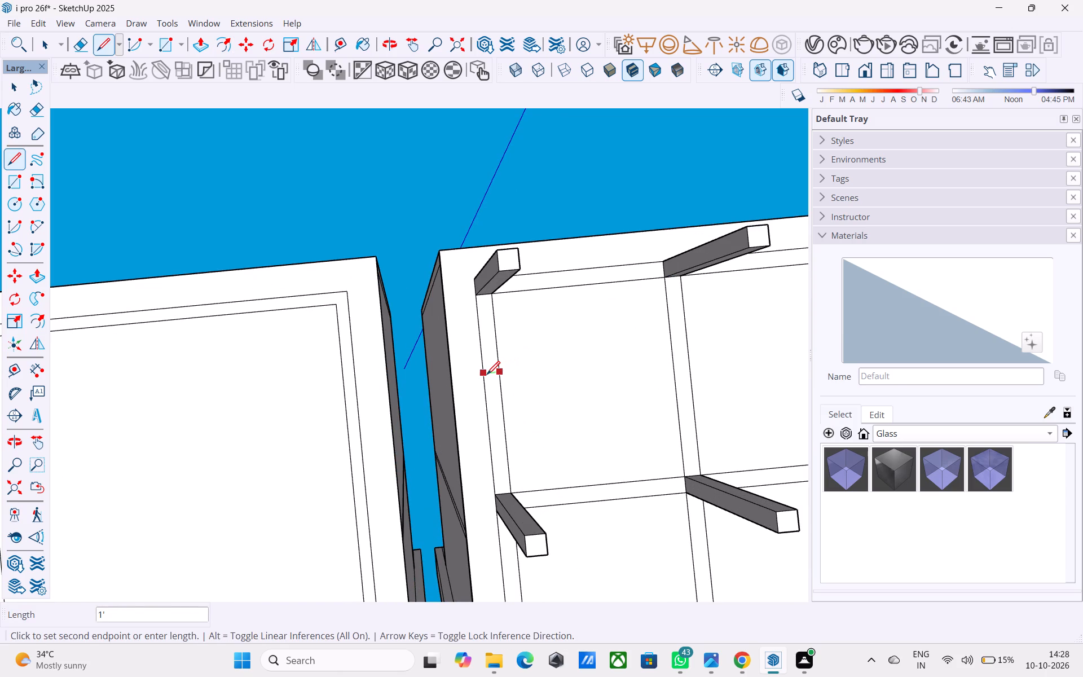
scroll(523, 391, down, 5)
key(space)
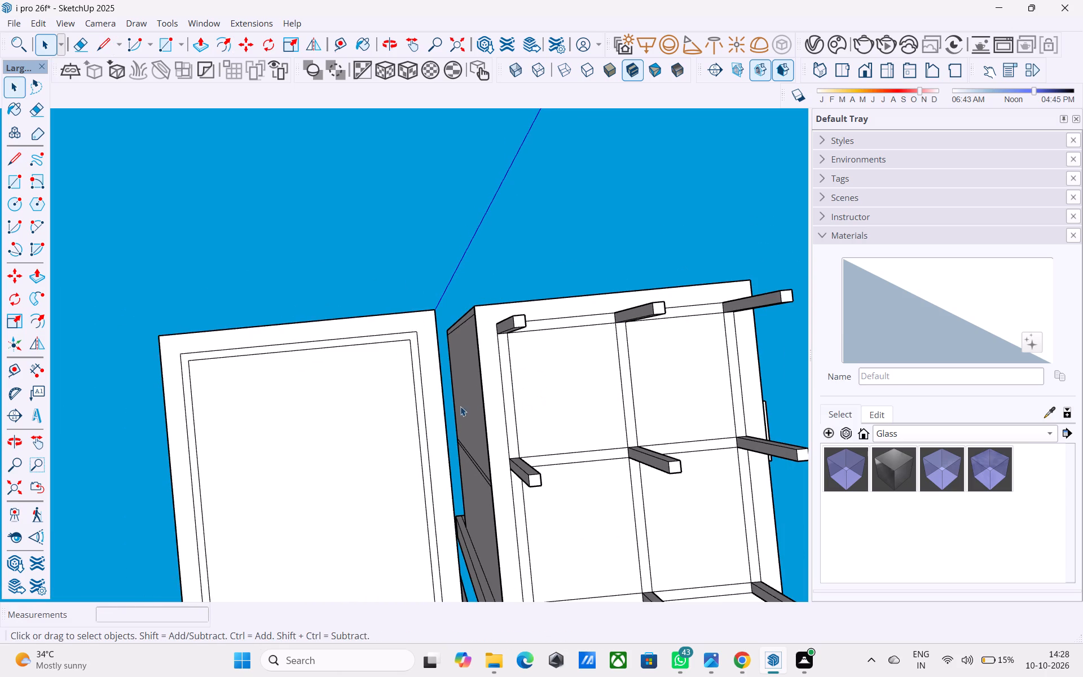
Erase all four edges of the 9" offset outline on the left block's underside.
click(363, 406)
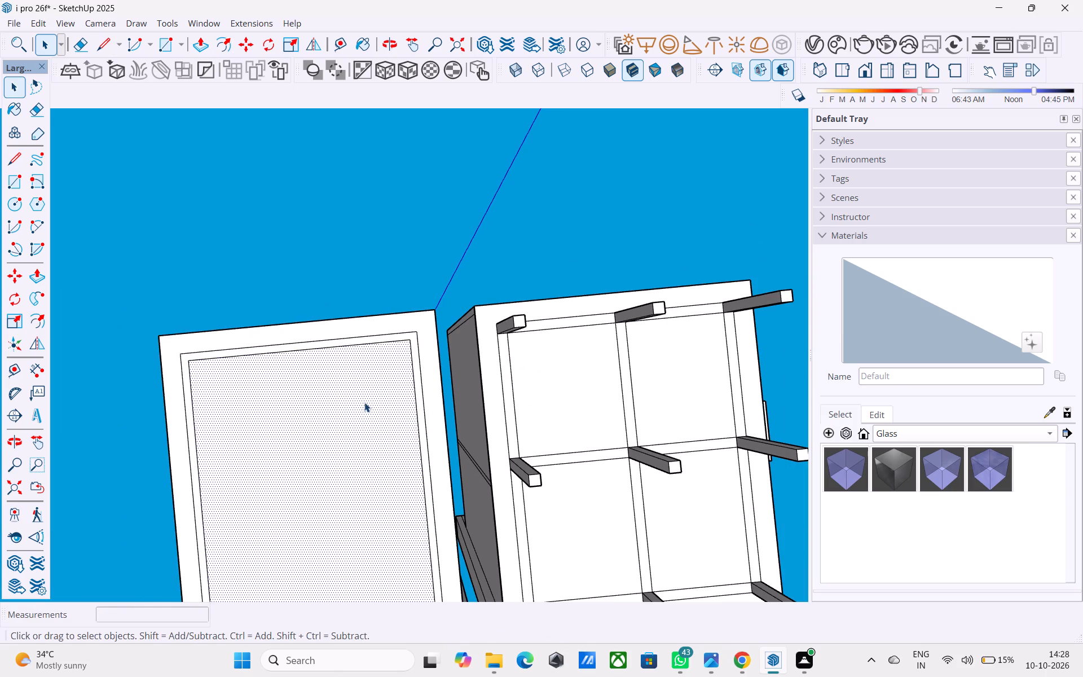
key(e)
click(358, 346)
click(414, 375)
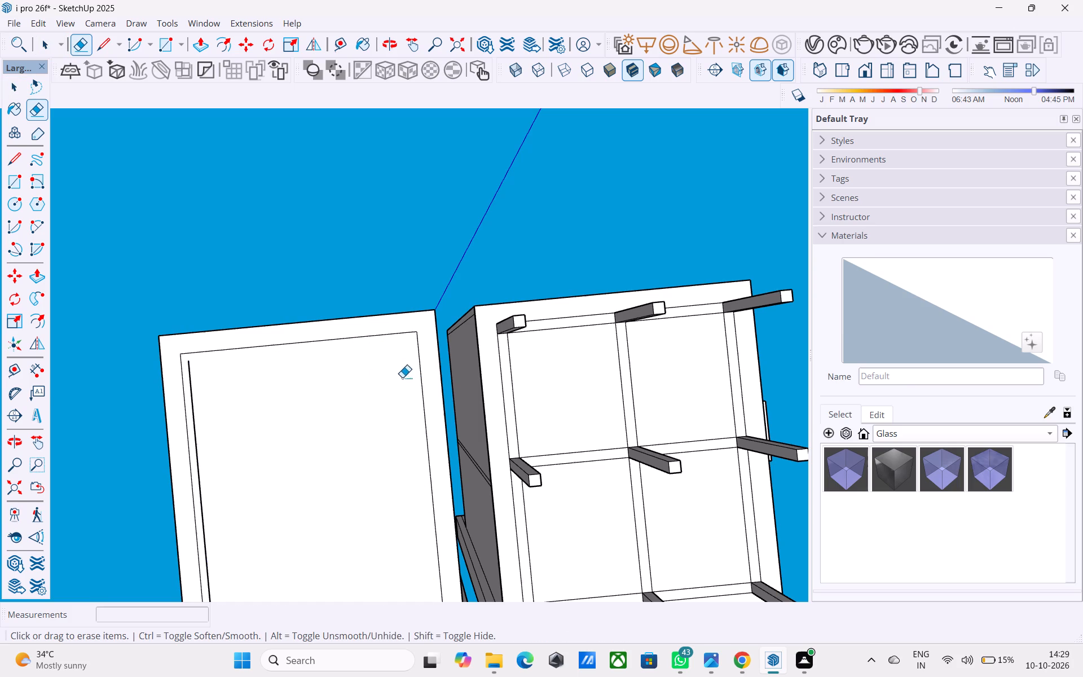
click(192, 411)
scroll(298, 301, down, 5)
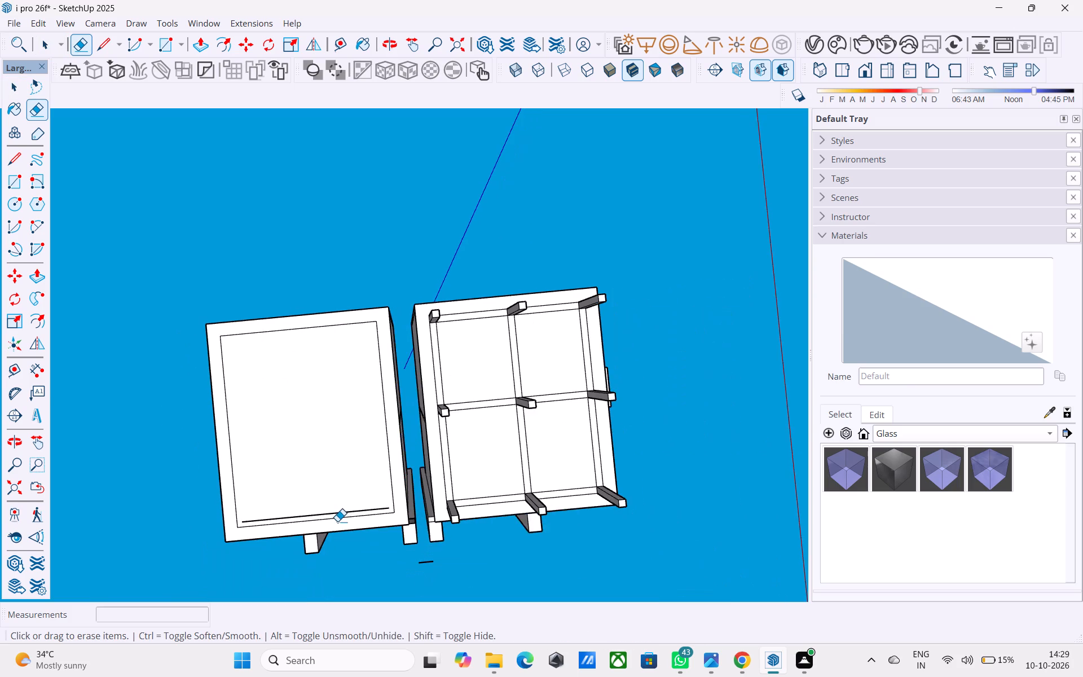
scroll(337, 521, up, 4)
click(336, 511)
Offset the left block's inner underside face inward by 1'.
key(space)
click(325, 474)
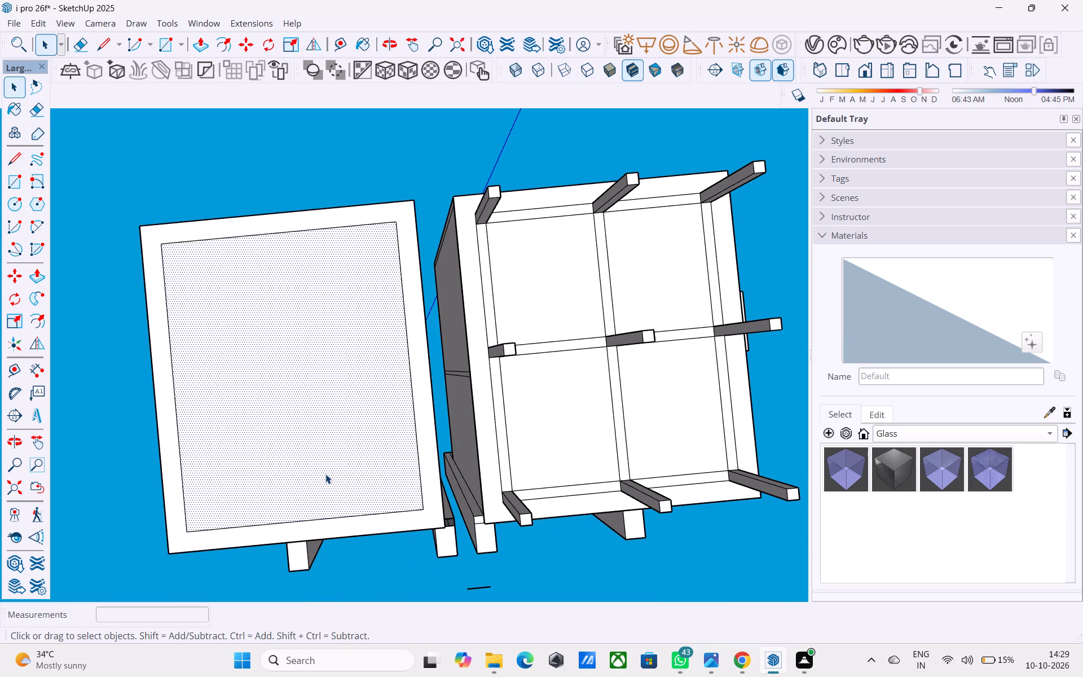
key(f)
click(325, 474)
text(1')
key(Return)
key(space)
Draw 1' lines across the border strip at the inner outline's four corners to close off the corner squares.
key(l)
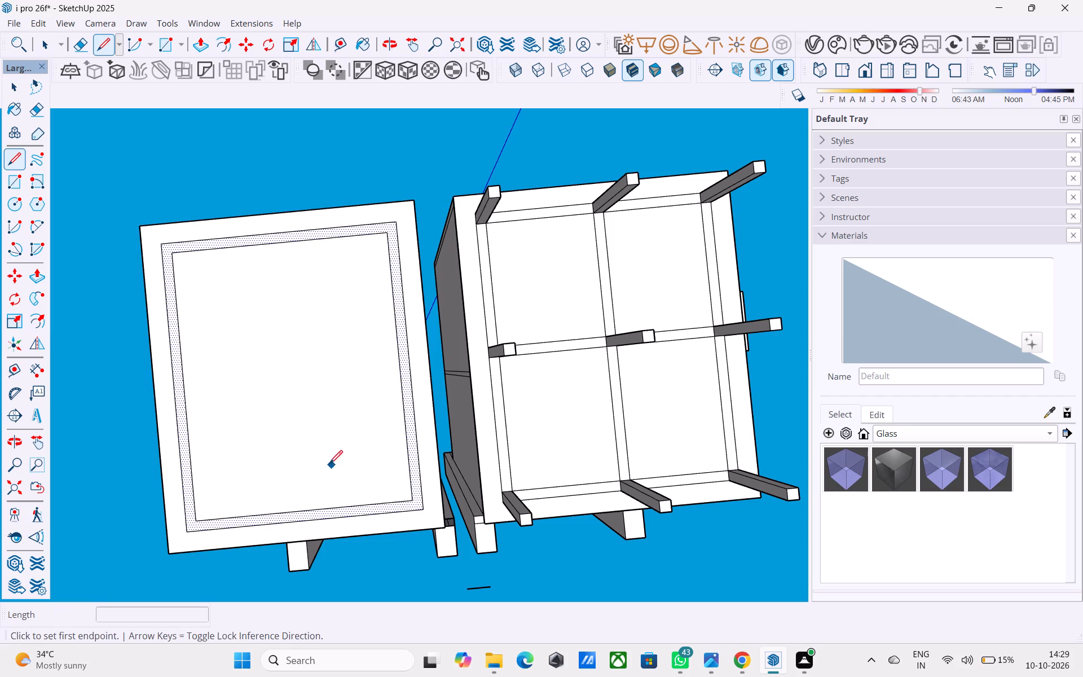
middle_drag(276, 433, 289, 437)
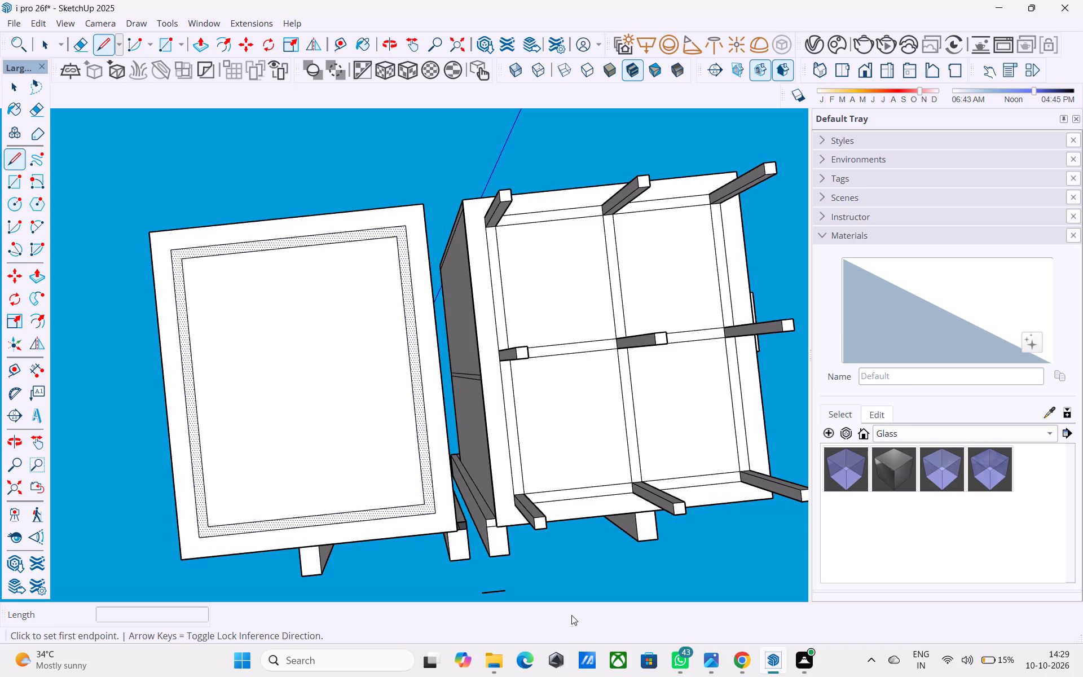
scroll(434, 252, up, 3)
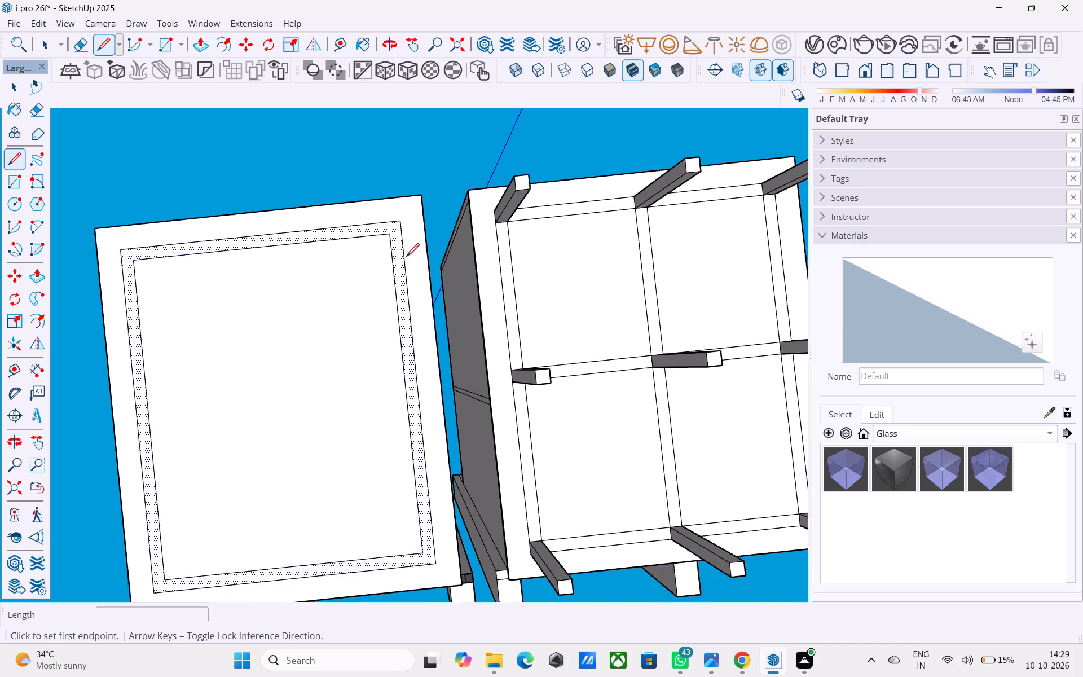
scroll(406, 258, up, 2)
click(379, 231)
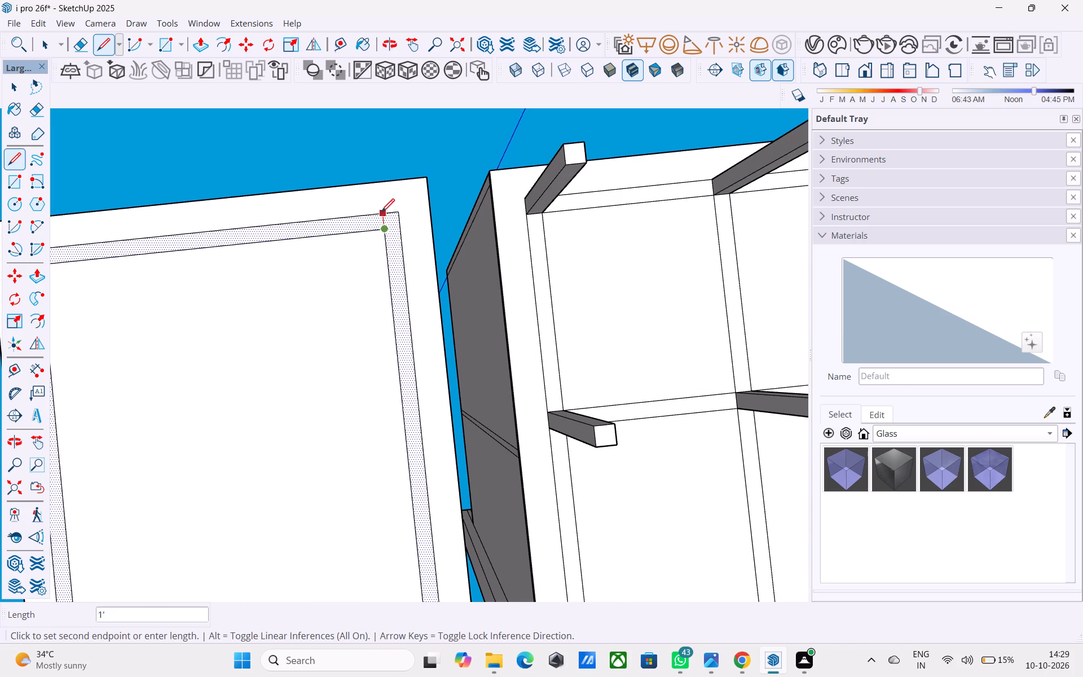
click(381, 213)
scroll(471, 299, down, 5)
scroll(215, 282, up, 7)
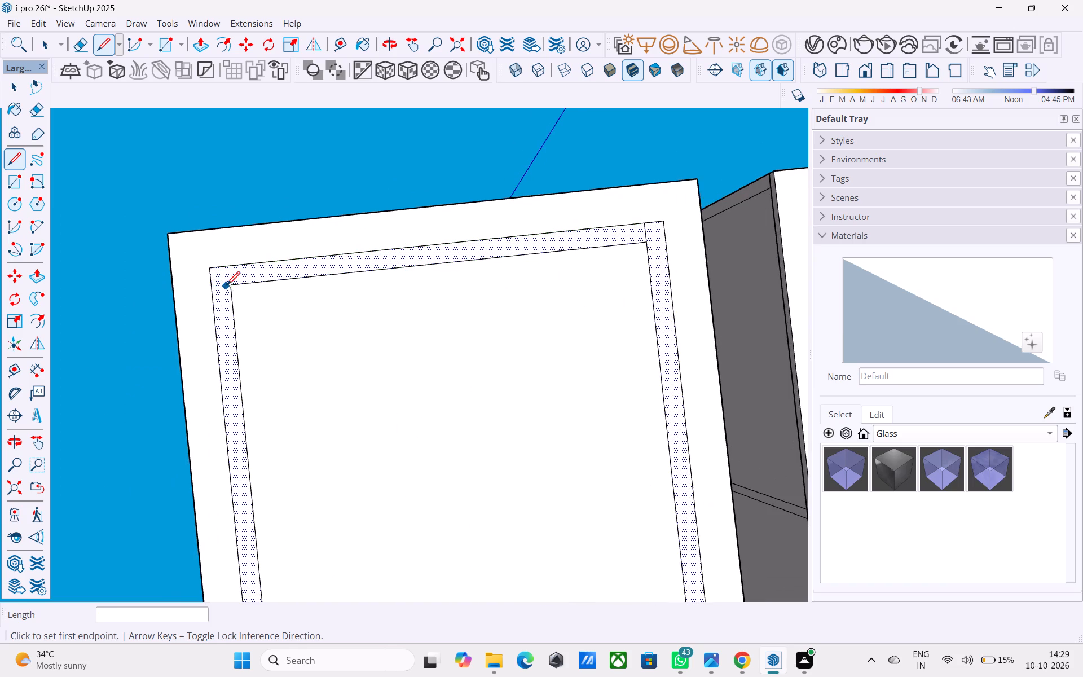
click(232, 287)
click(233, 262)
scroll(231, 211, down, 11)
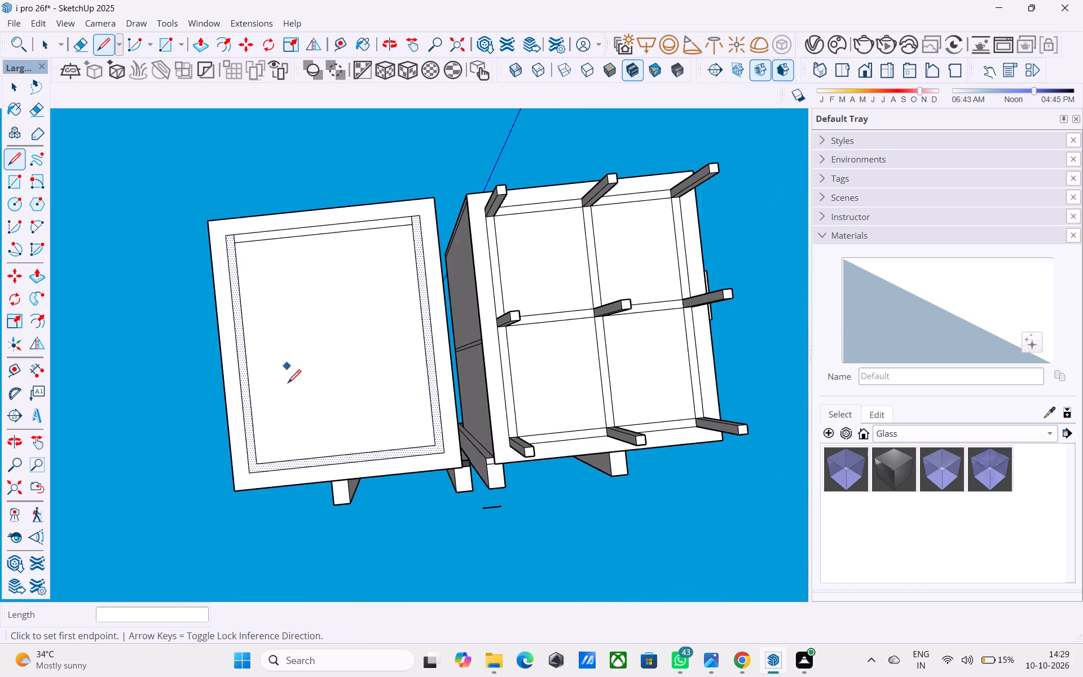
scroll(265, 472, up, 4)
click(250, 456)
click(257, 470)
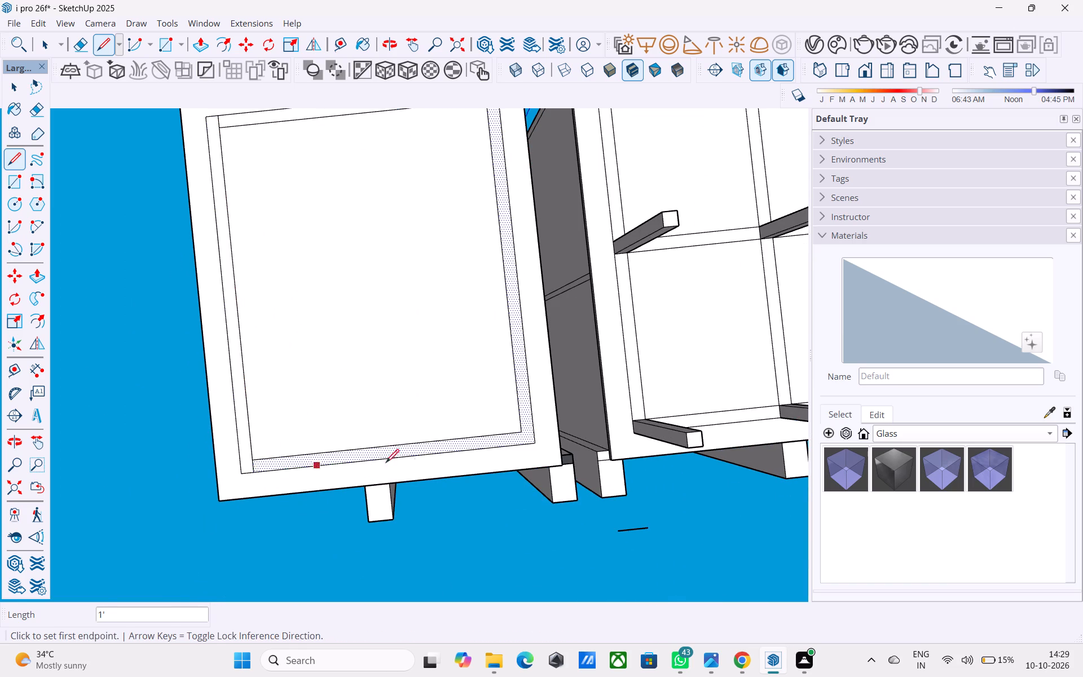
click(516, 429)
click(525, 447)
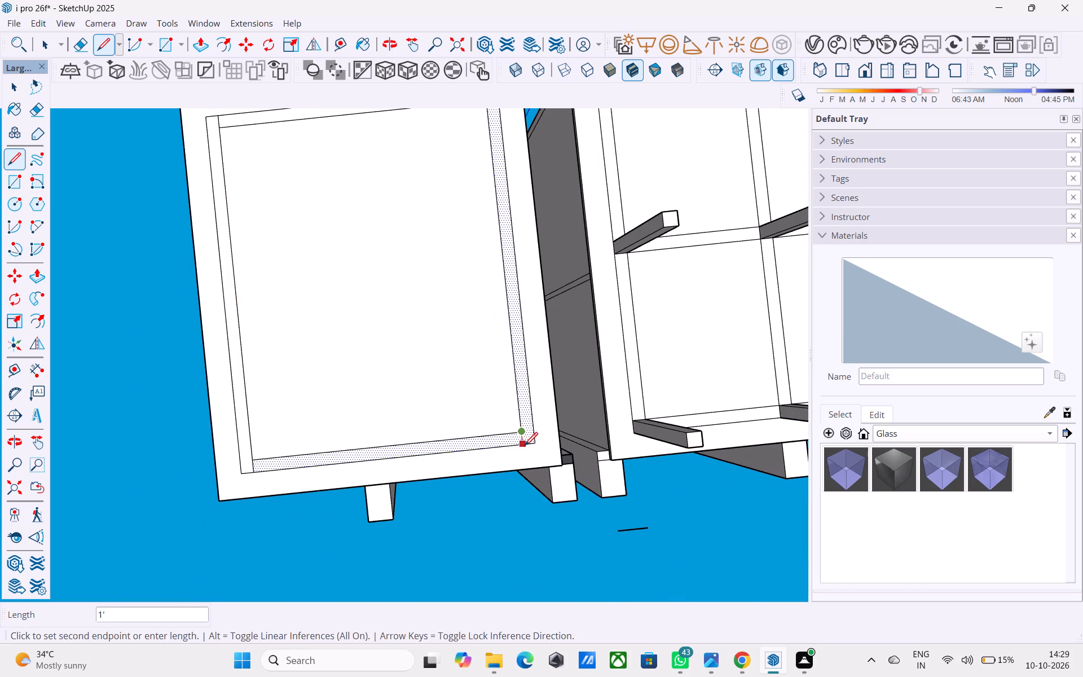
scroll(459, 476, down, 6)
key(space)
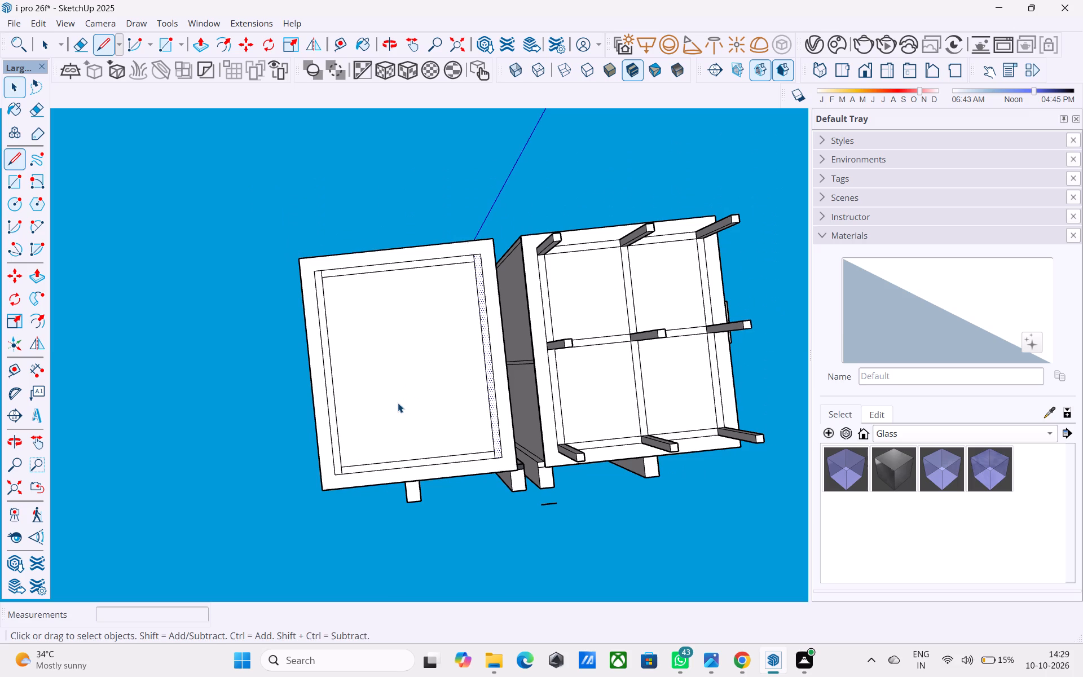
Draw two midpoint-to-midpoint centre lines, one crosswise and one lengthwise, across the left block's inner underside outline.
key(l)
scroll(314, 371, up, 4)
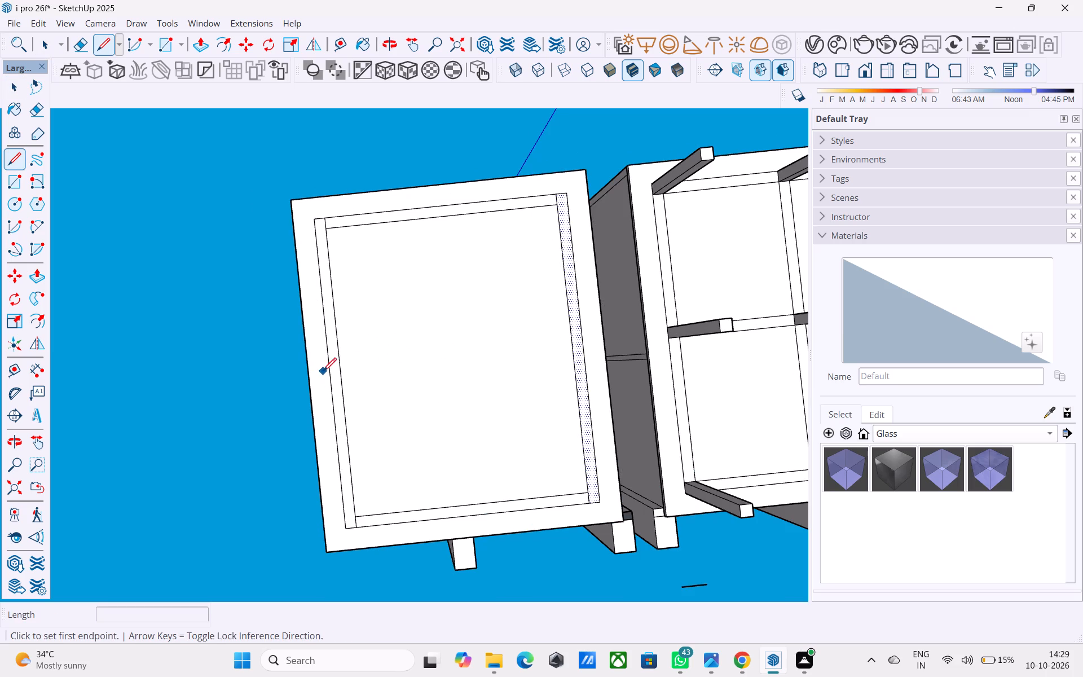
click(332, 379)
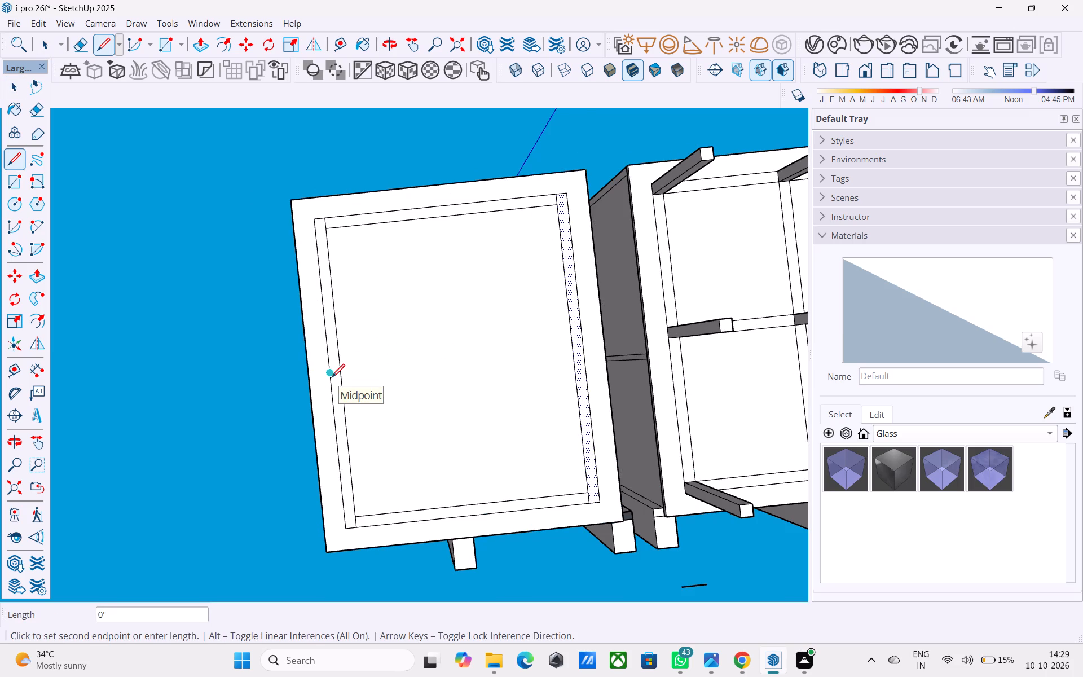
scroll(331, 379, down, 3)
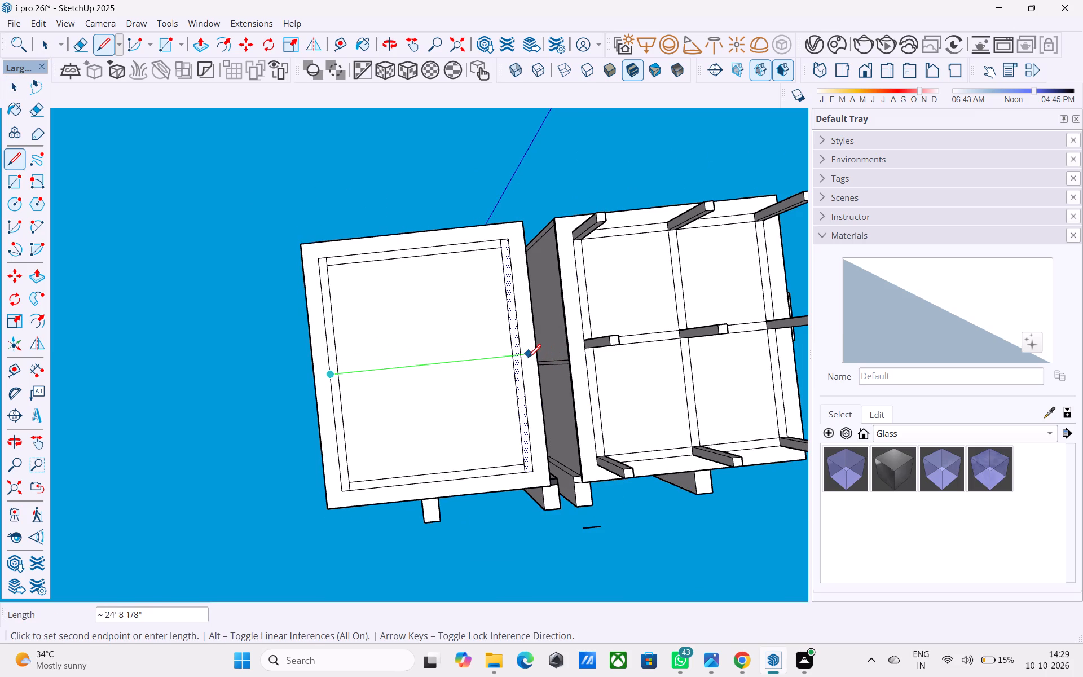
click(524, 359)
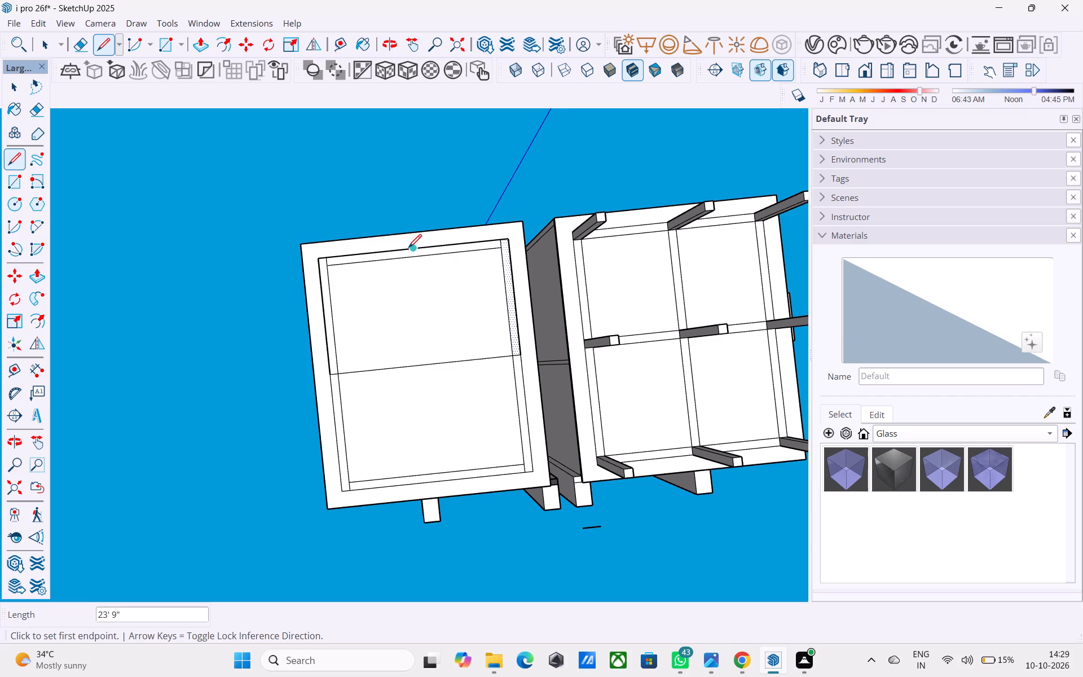
click(413, 250)
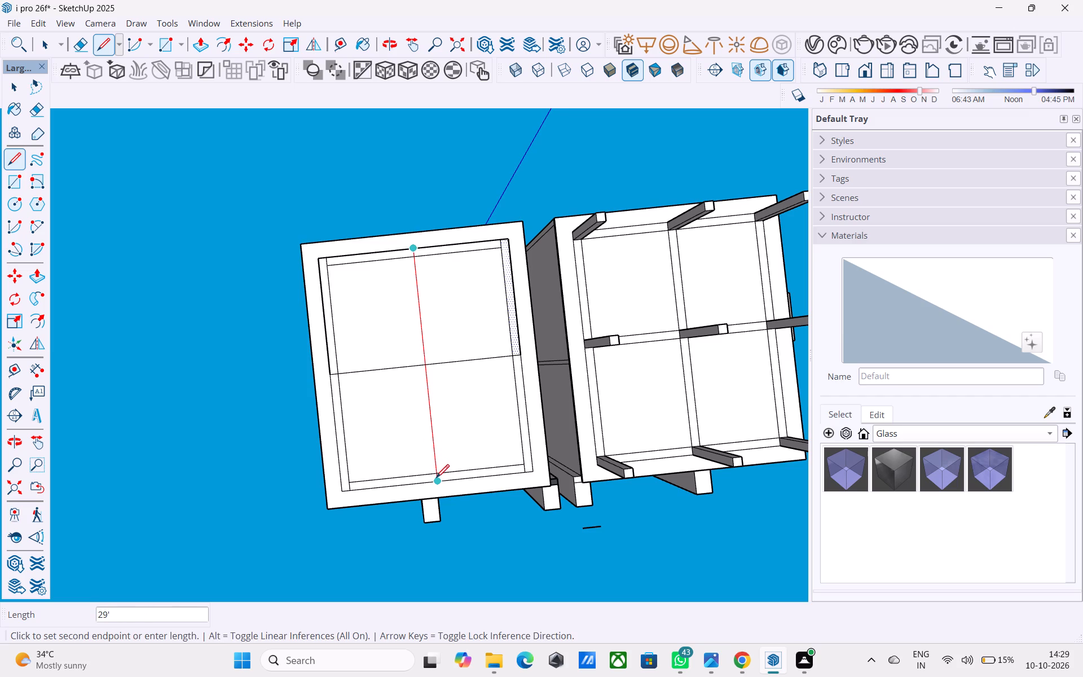
click(437, 480)
key(space)
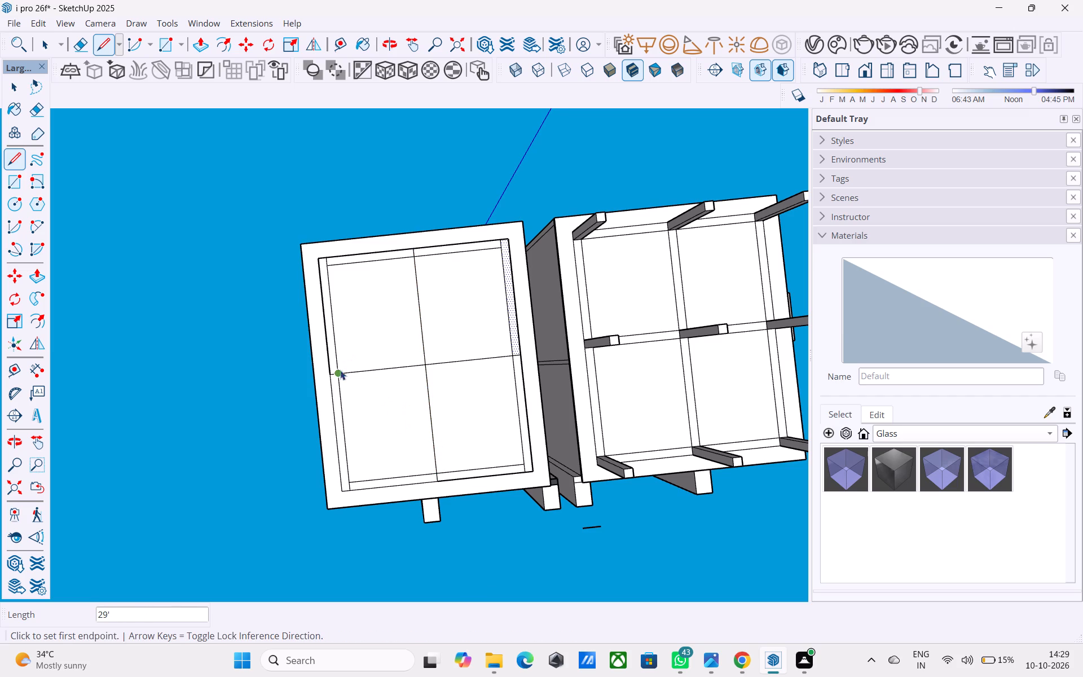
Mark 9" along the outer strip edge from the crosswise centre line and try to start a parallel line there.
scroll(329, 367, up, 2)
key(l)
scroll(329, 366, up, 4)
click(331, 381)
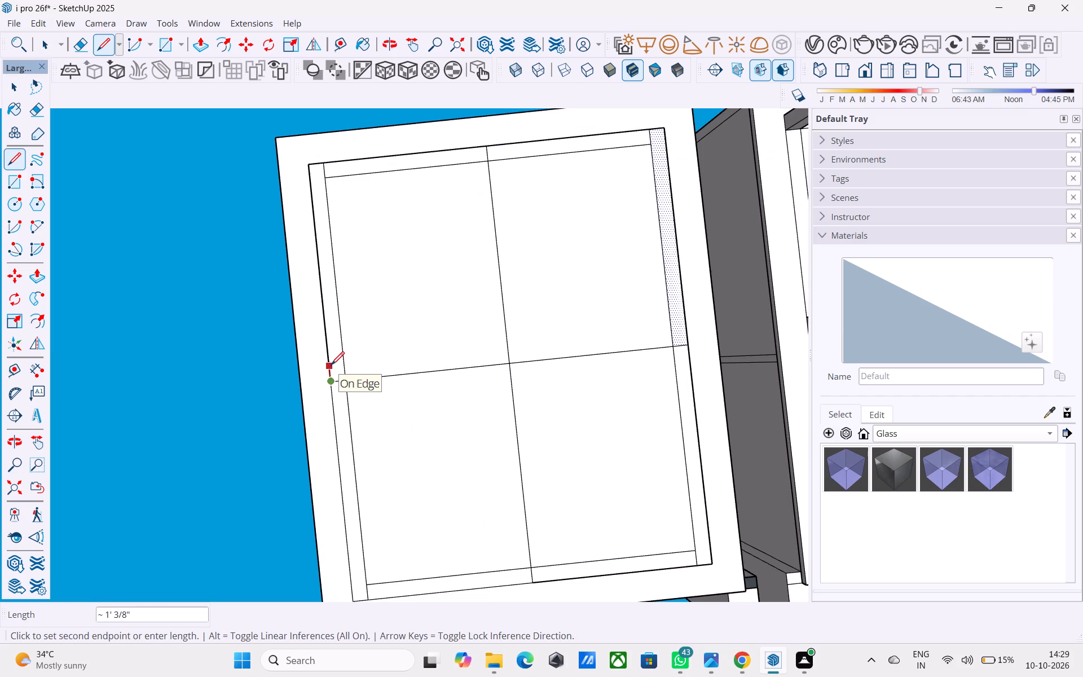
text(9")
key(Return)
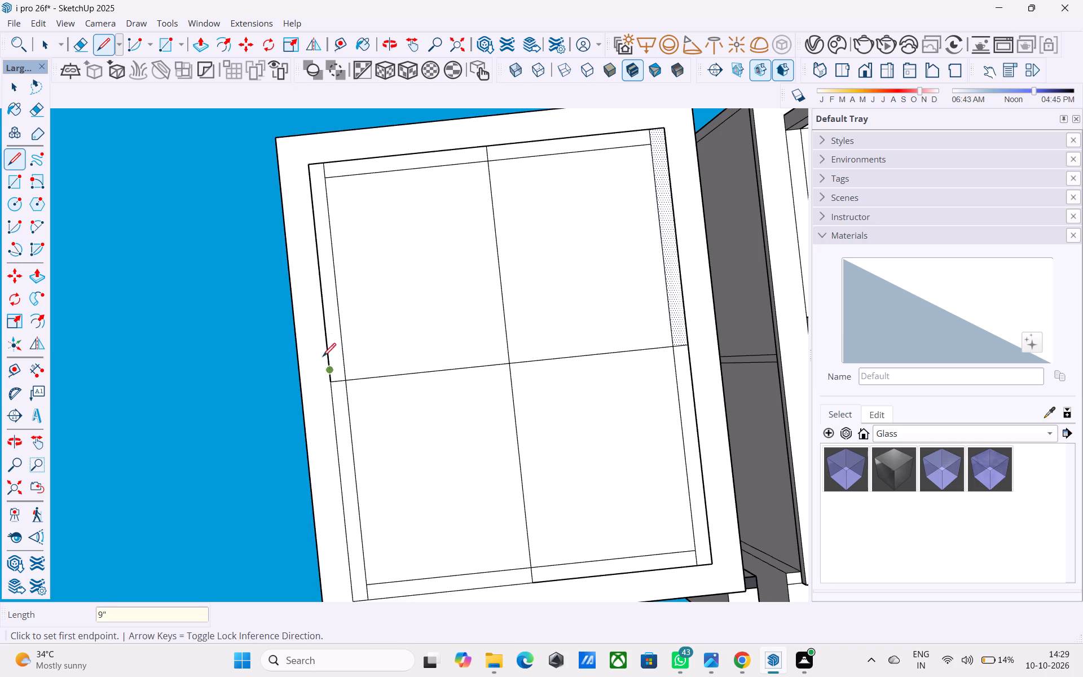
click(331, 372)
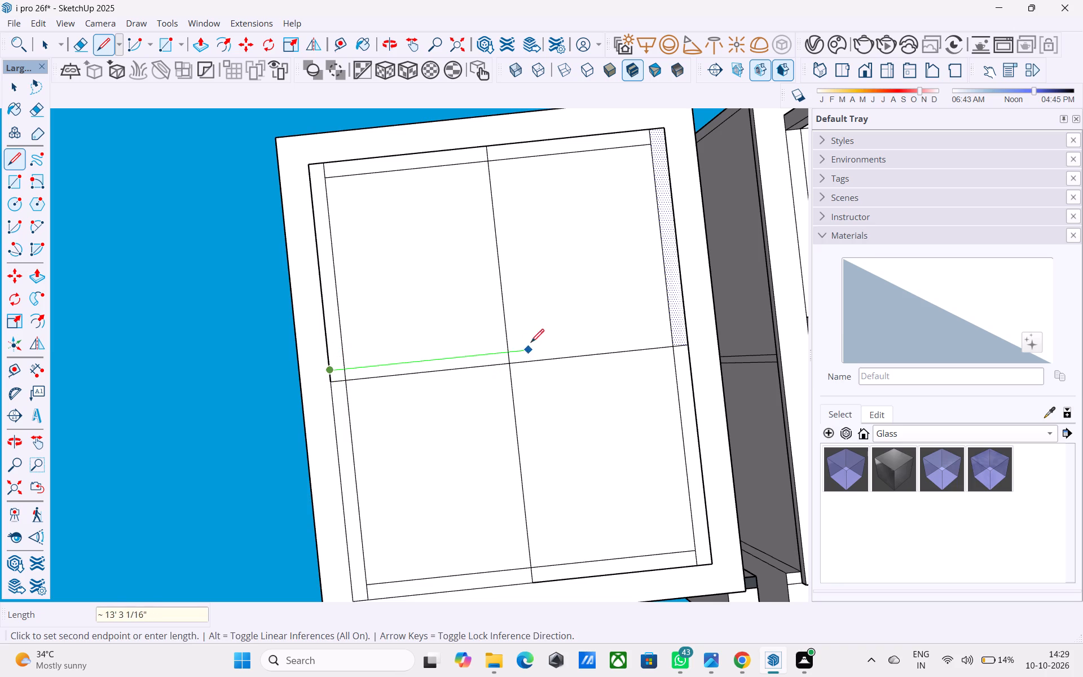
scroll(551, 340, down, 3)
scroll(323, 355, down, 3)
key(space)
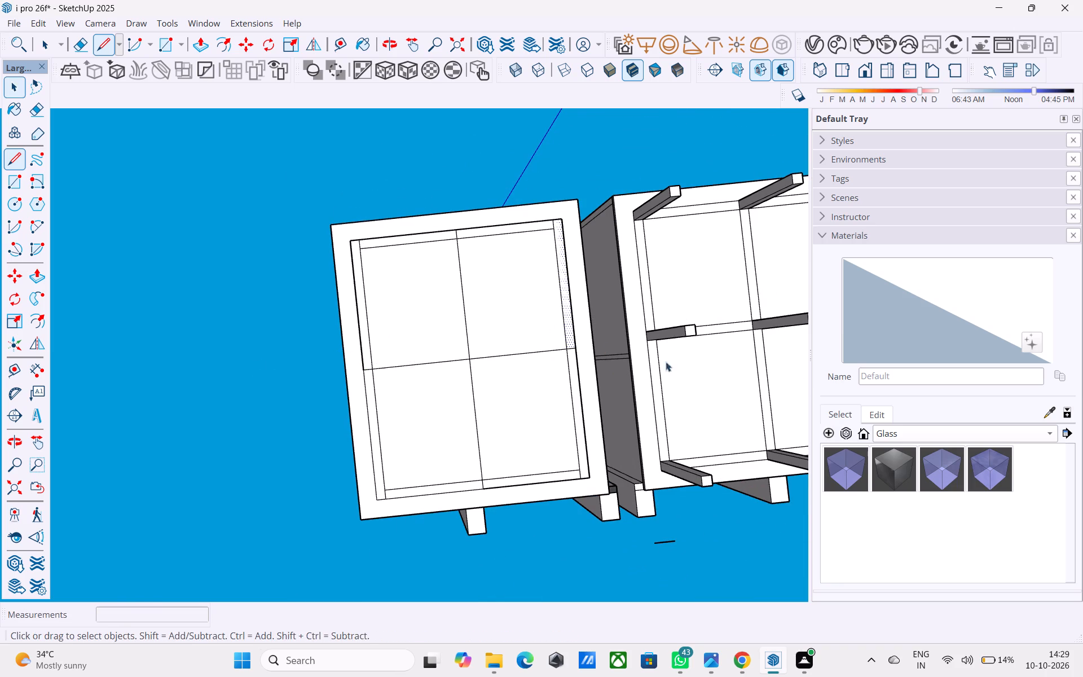
Check the width of the right block's middle edge column with the Line tool.
middle_drag(729, 349, 680, 361)
middle_drag(676, 365, 416, 496)
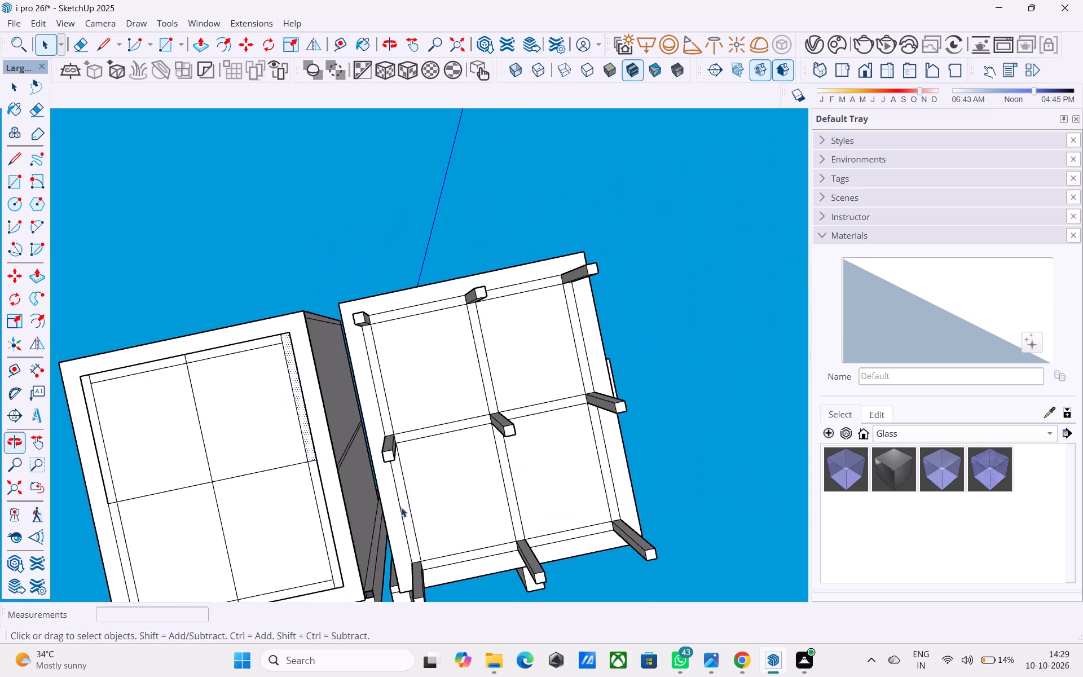
shift+middle_drag(400, 507, 435, 429)
scroll(436, 431, up, 4)
key(l)
scroll(428, 337, up, 6)
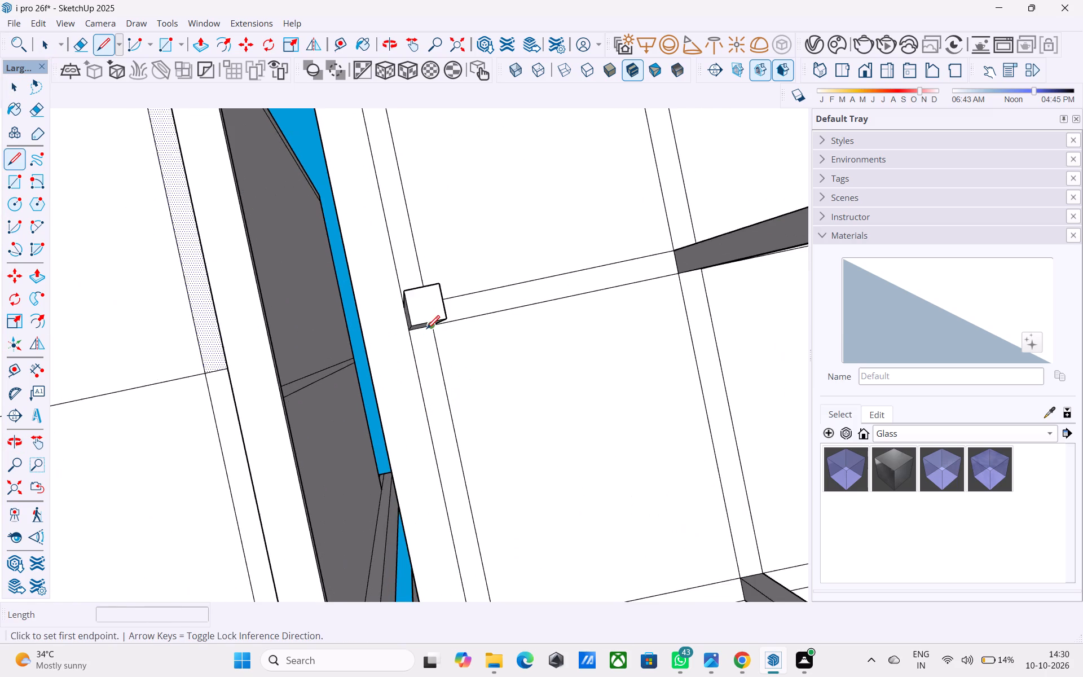
scroll(426, 330, up, 3)
click(402, 325)
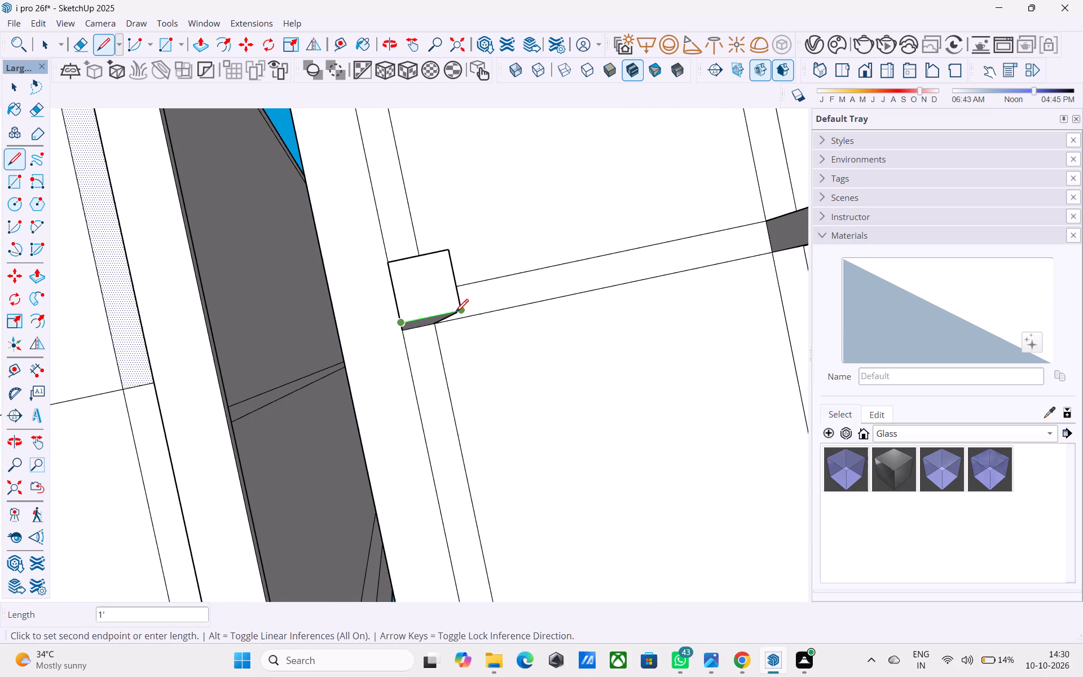
scroll(547, 419, down, 6)
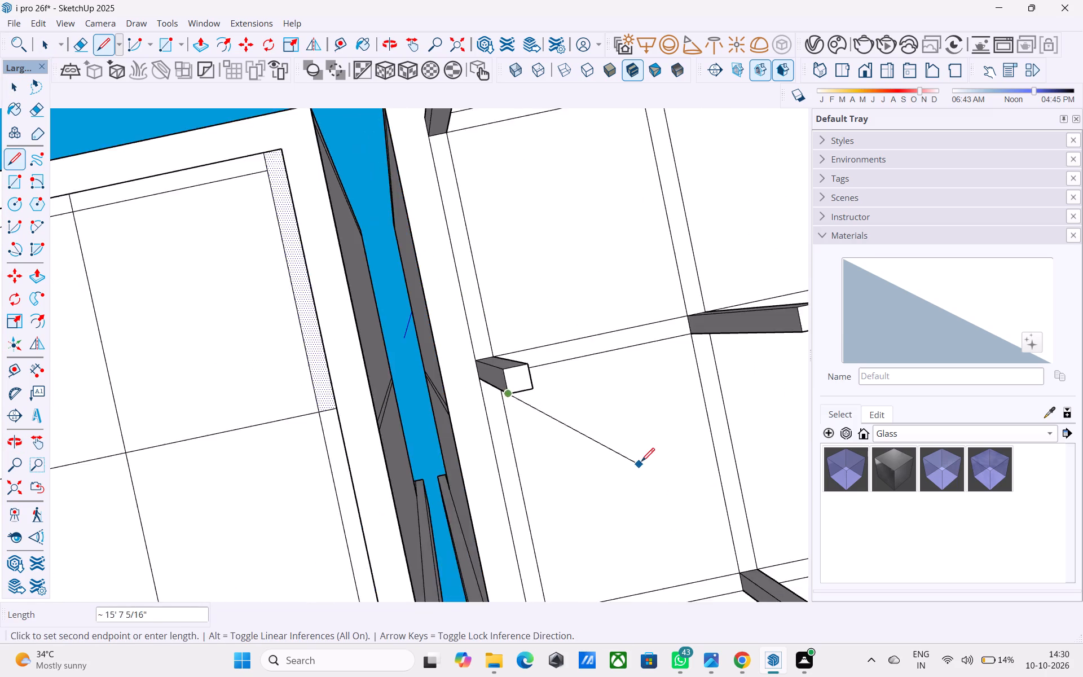
scroll(641, 463, down, 12)
middle_click(618, 448)
key(space)
Copy the crosswise centre line's short end segment 1' along the left block's border strip.
middle_drag(423, 454, 494, 442)
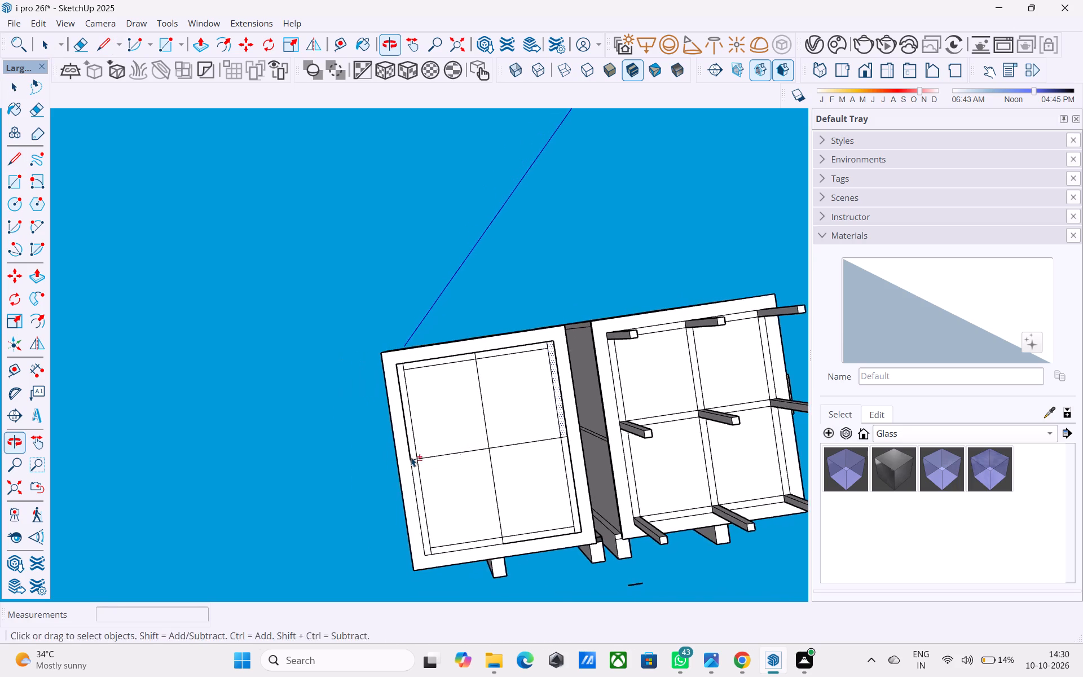
shift+middle_drag(419, 458, 456, 453)
scroll(454, 453, up, 9)
click(445, 457)
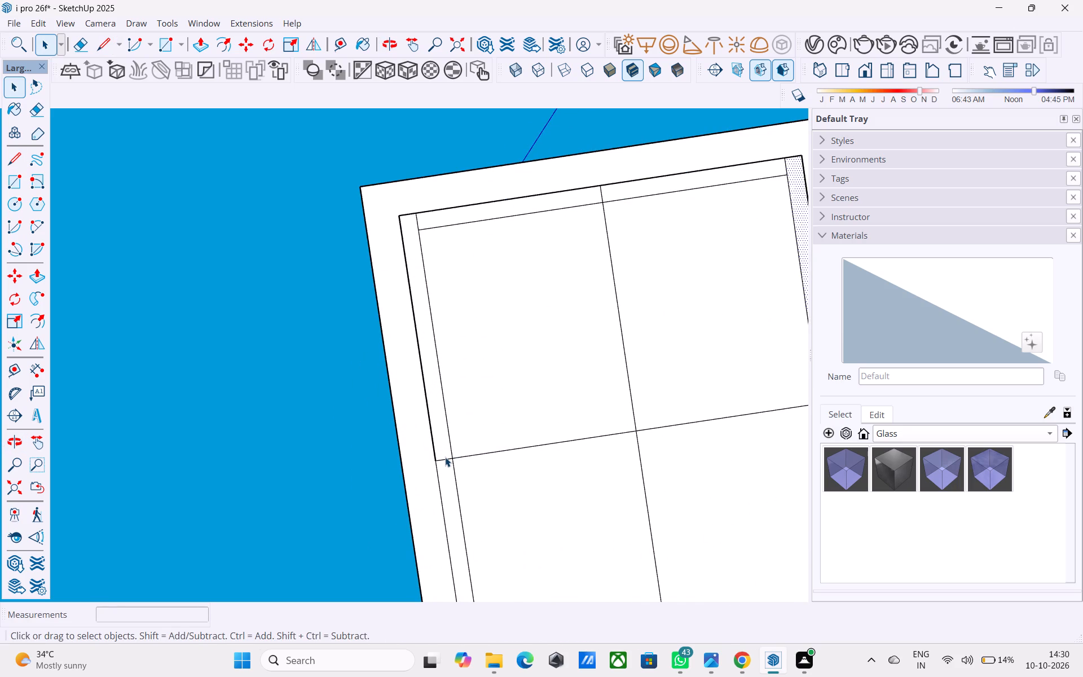
click(446, 458)
click(446, 458)
key(m)
click(433, 464)
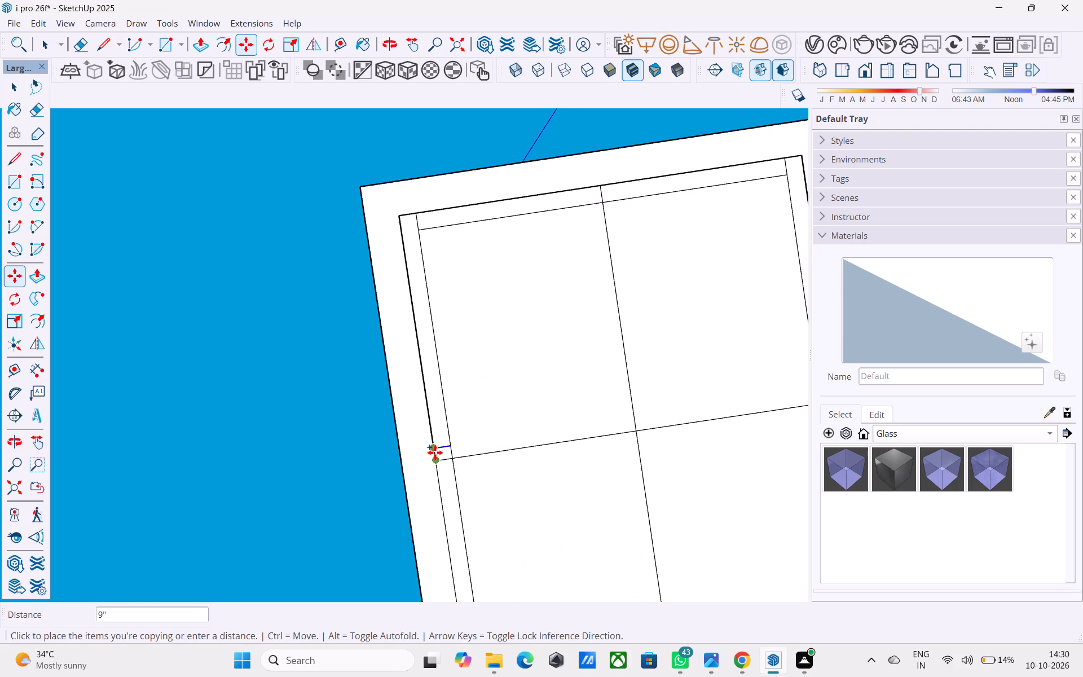
text(1')
key(Return)
Draw a 22' 9" line from the copied segment's inner end across to the opposite outline edge, parallel to the crosswise centre line.
key(l)
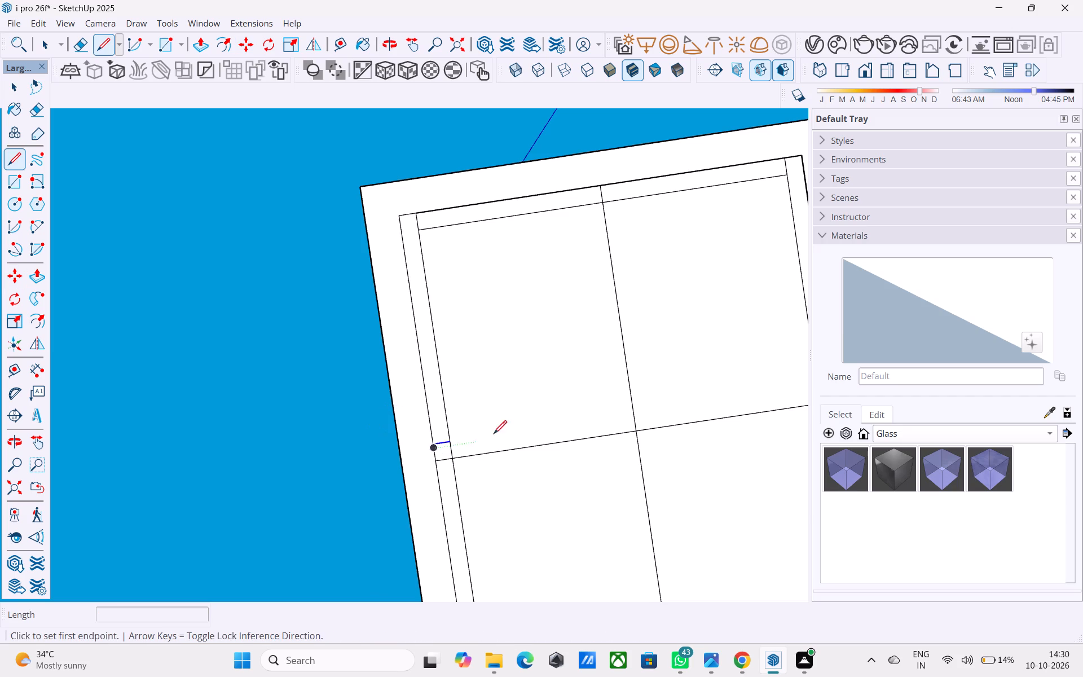
click(452, 443)
scroll(425, 455, down, 9)
shift+middle_drag(441, 454, 342, 493)
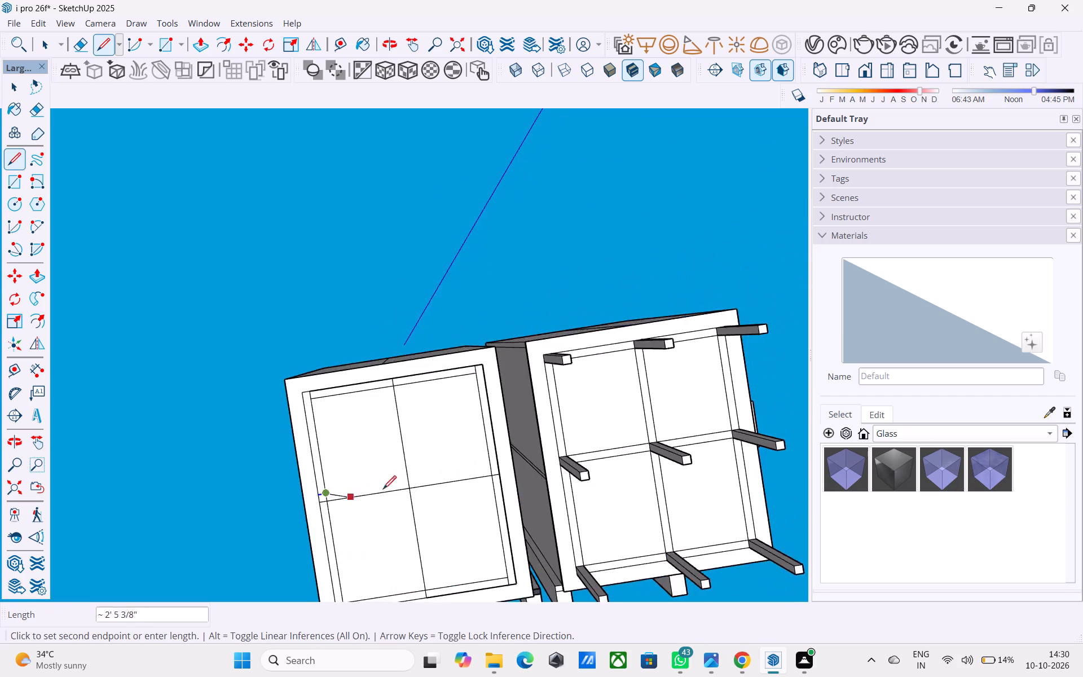
scroll(426, 493, up, 5)
click(531, 449)
key(space)
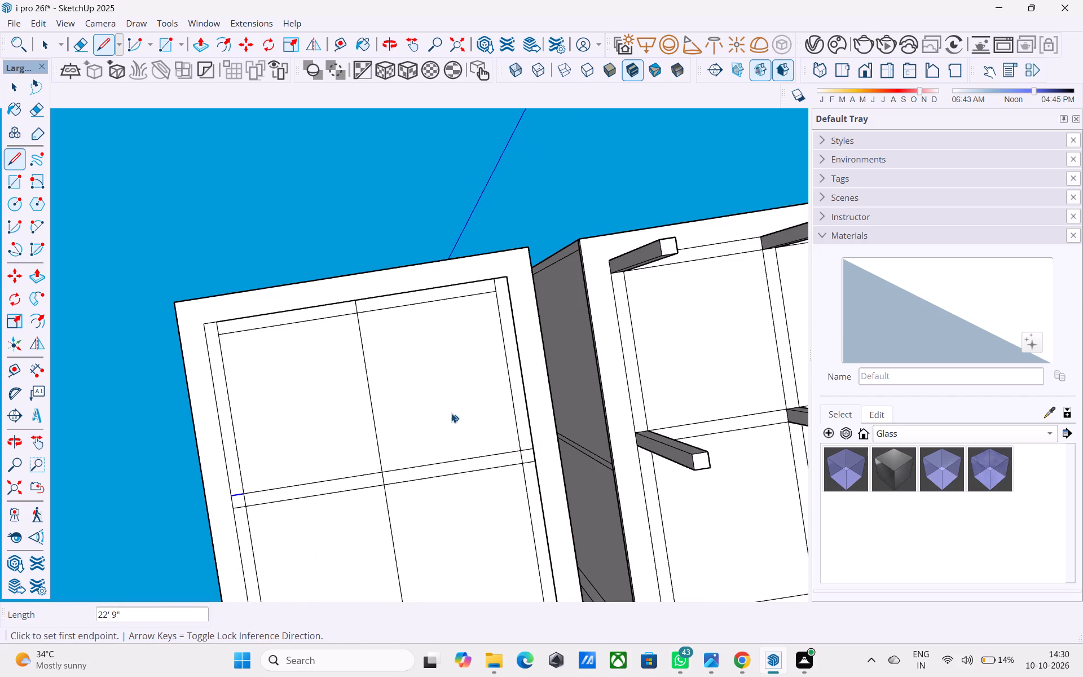
Copy the lengthwise centre line's short end segment sideways along the border strip, toward the right block.
click(356, 306)
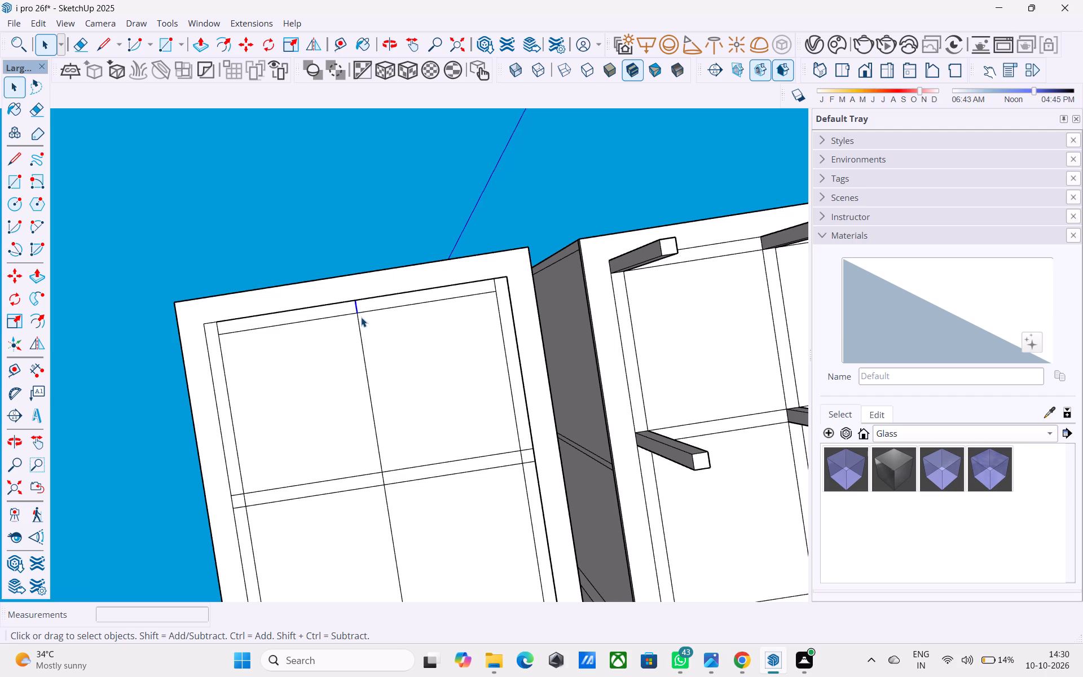
key(m)
click(350, 304)
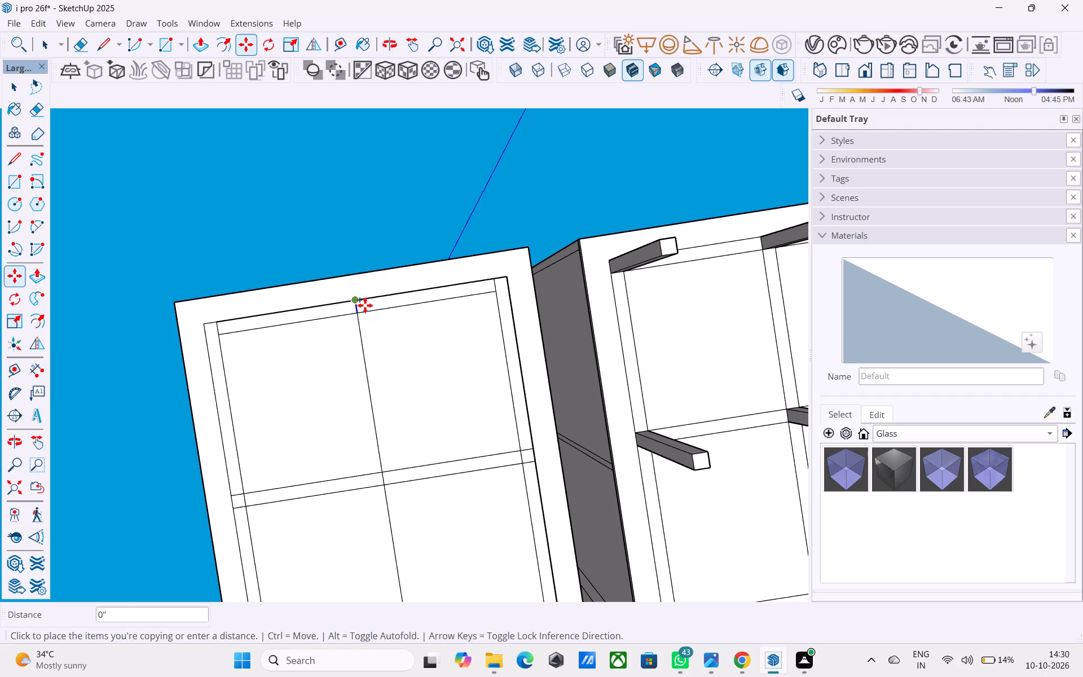
click(372, 305)
Draw a line from the copied segment's inner end to the opposite end of the grid, parallel to the lengthwise centre line.
key(l)
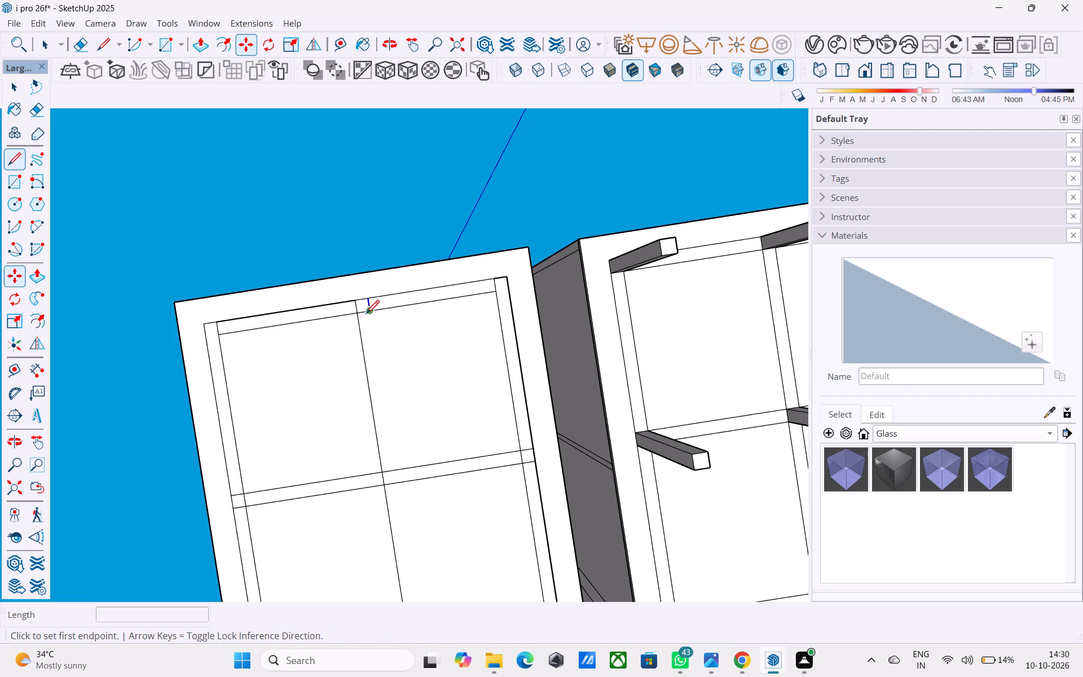
click(368, 316)
scroll(369, 316, down, 6)
scroll(418, 584, up, 5)
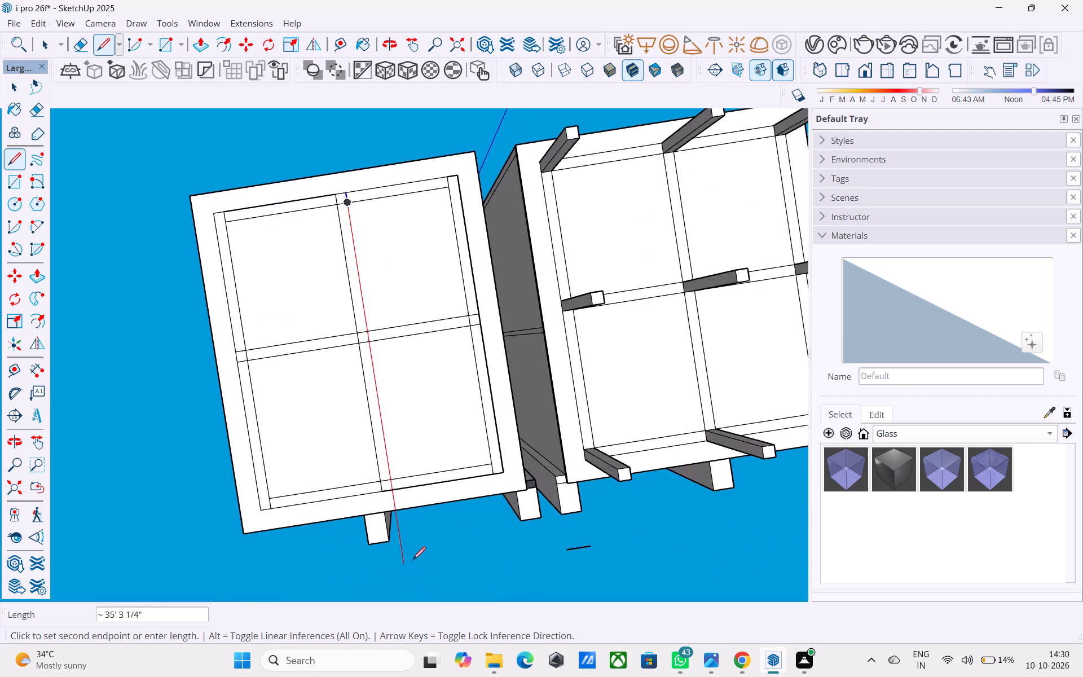
scroll(412, 561, up, 2)
click(384, 467)
scroll(380, 495, down, 3)
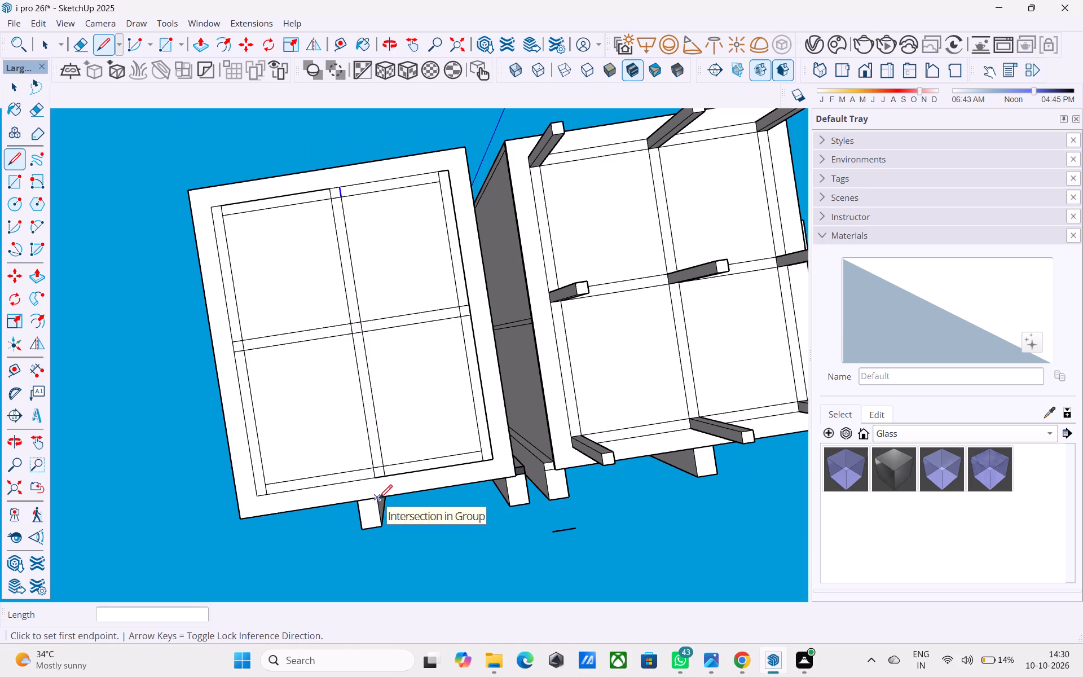
Draw 1' lines closing the open corner squares of the left block's underside column grid.
key(space)
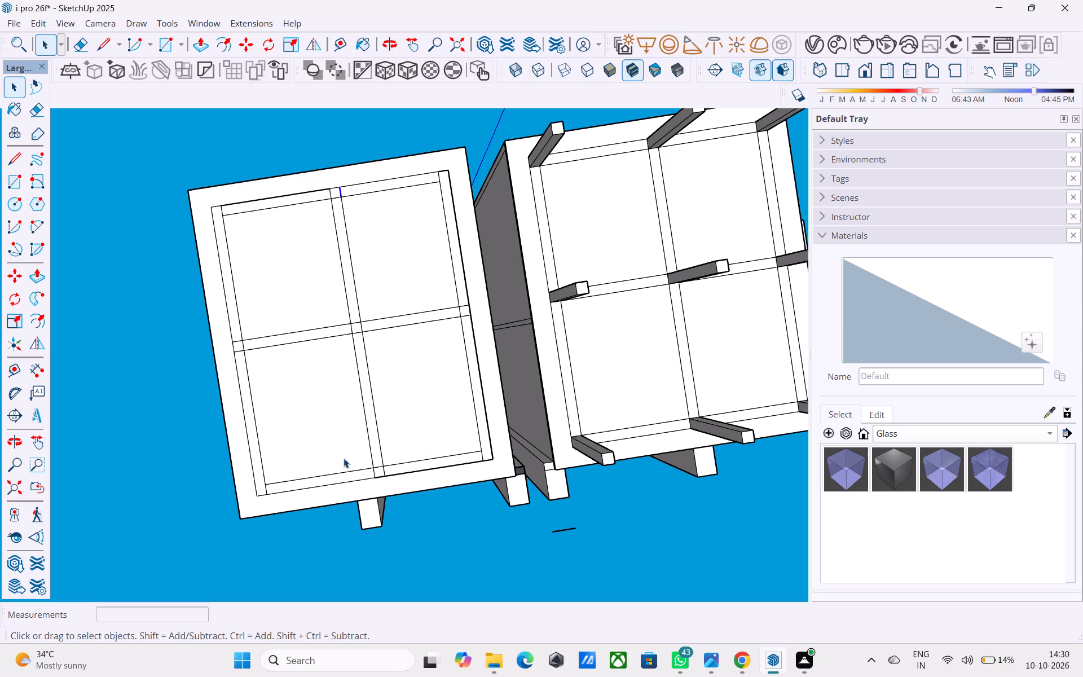
scroll(288, 455, up, 3)
key(l)
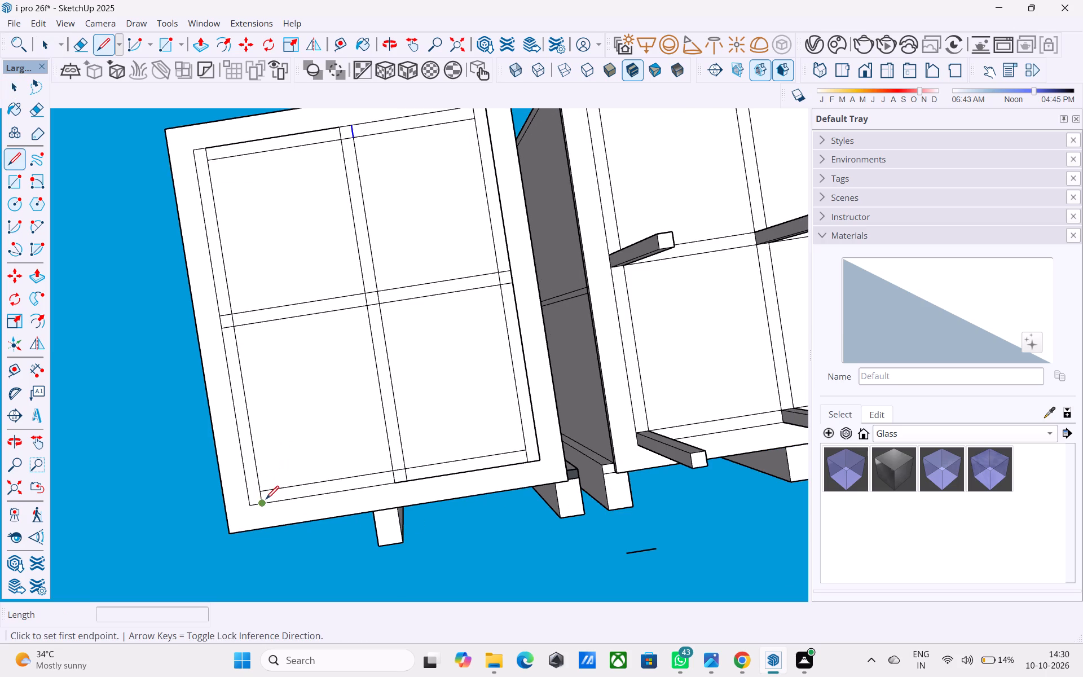
click(263, 494)
click(251, 495)
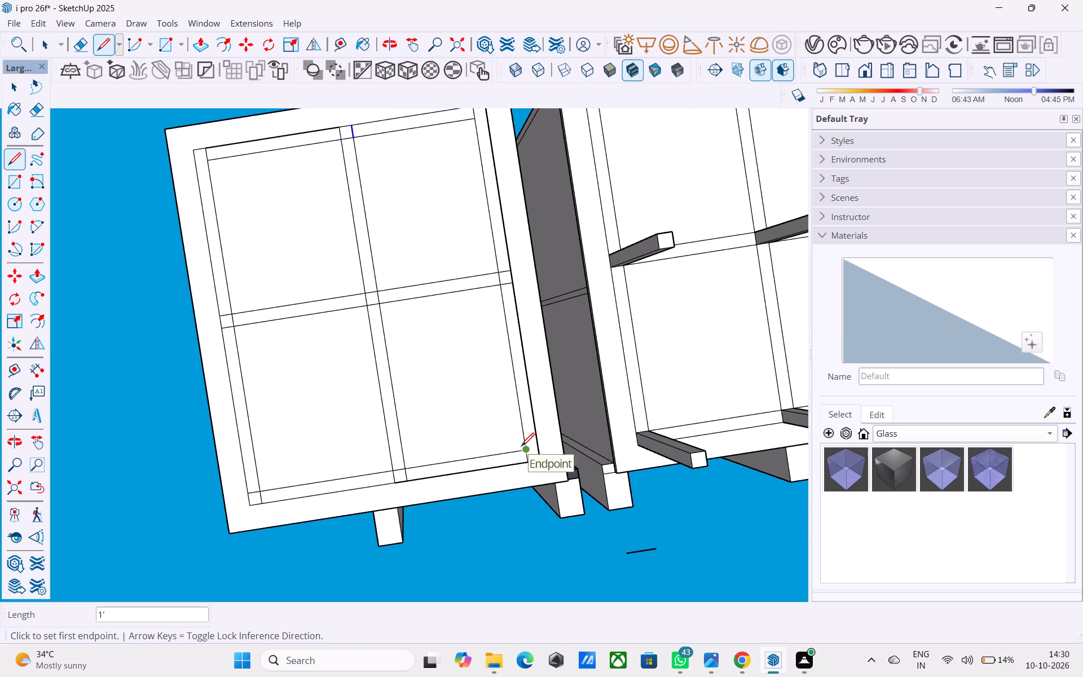
click(521, 447)
click(539, 450)
middle_drag(503, 383, 556, 570)
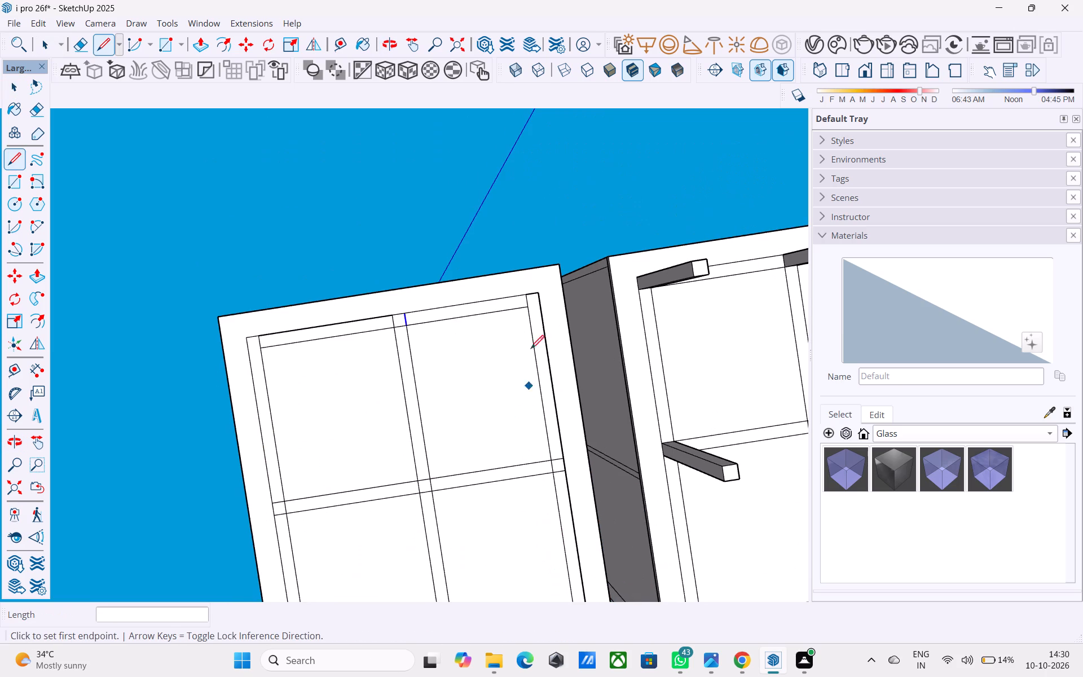
click(529, 310)
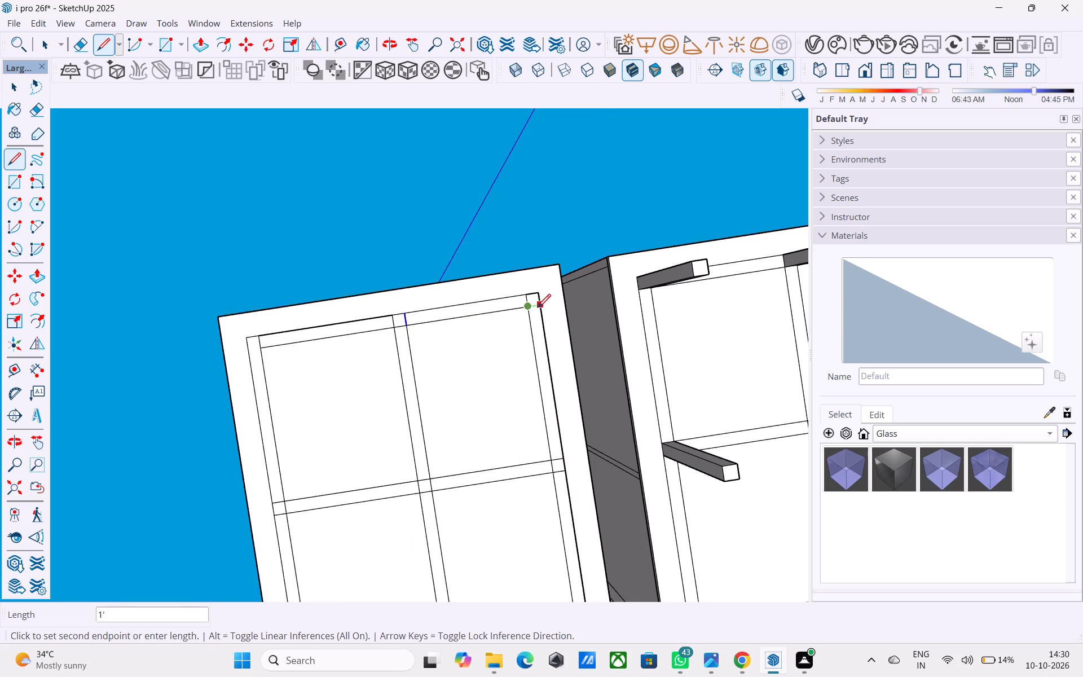
click(538, 309)
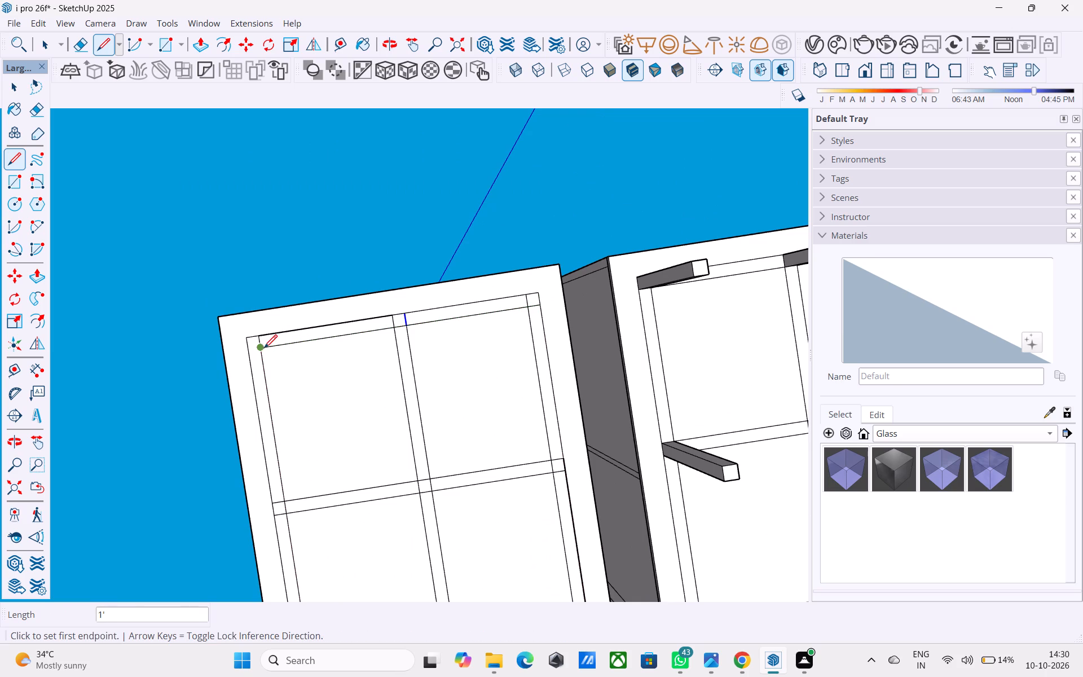
click(261, 352)
click(249, 353)
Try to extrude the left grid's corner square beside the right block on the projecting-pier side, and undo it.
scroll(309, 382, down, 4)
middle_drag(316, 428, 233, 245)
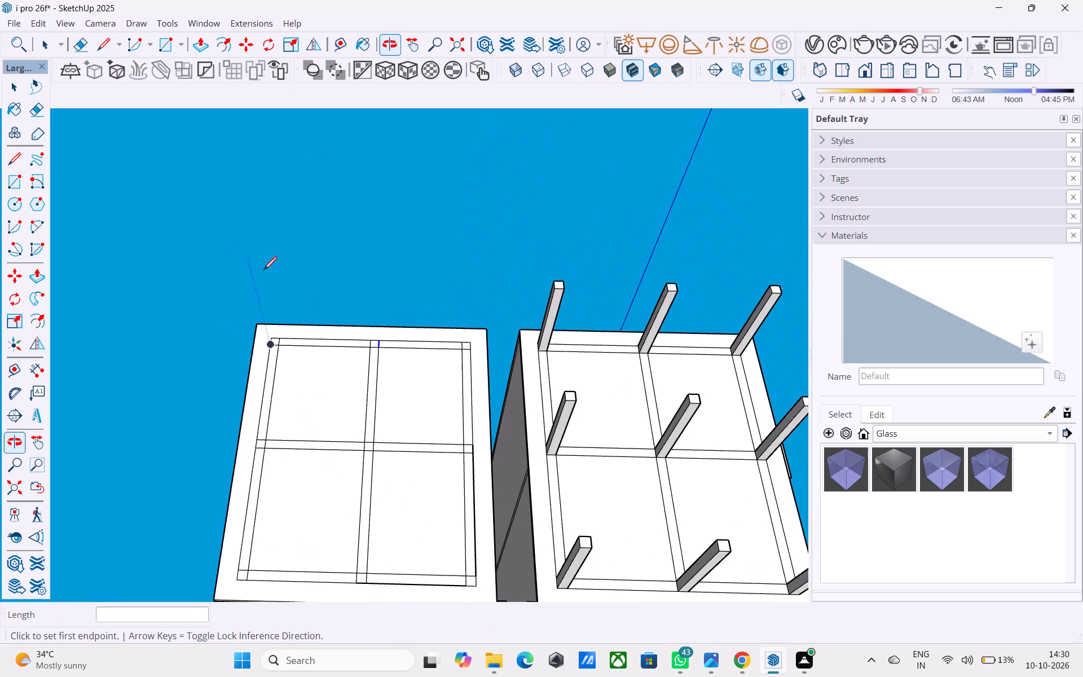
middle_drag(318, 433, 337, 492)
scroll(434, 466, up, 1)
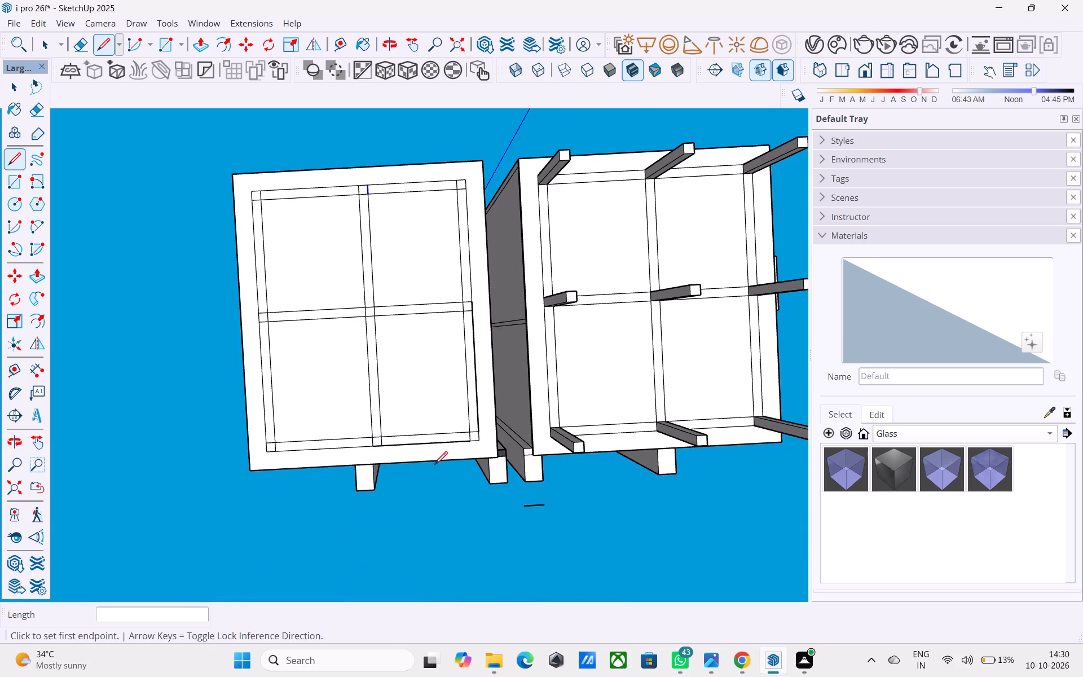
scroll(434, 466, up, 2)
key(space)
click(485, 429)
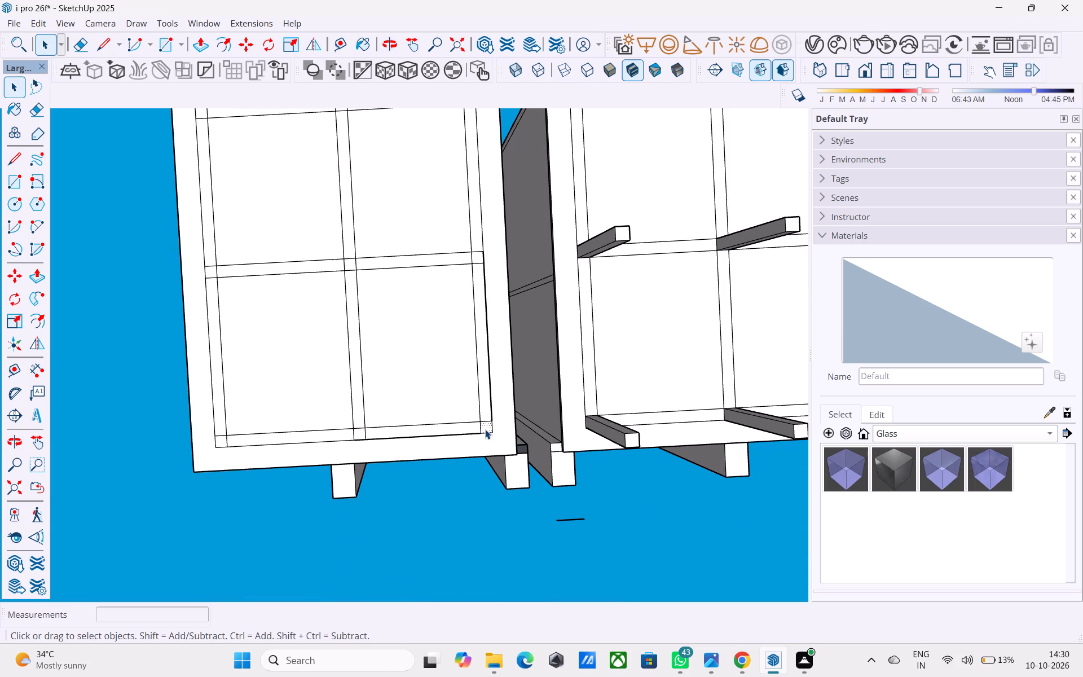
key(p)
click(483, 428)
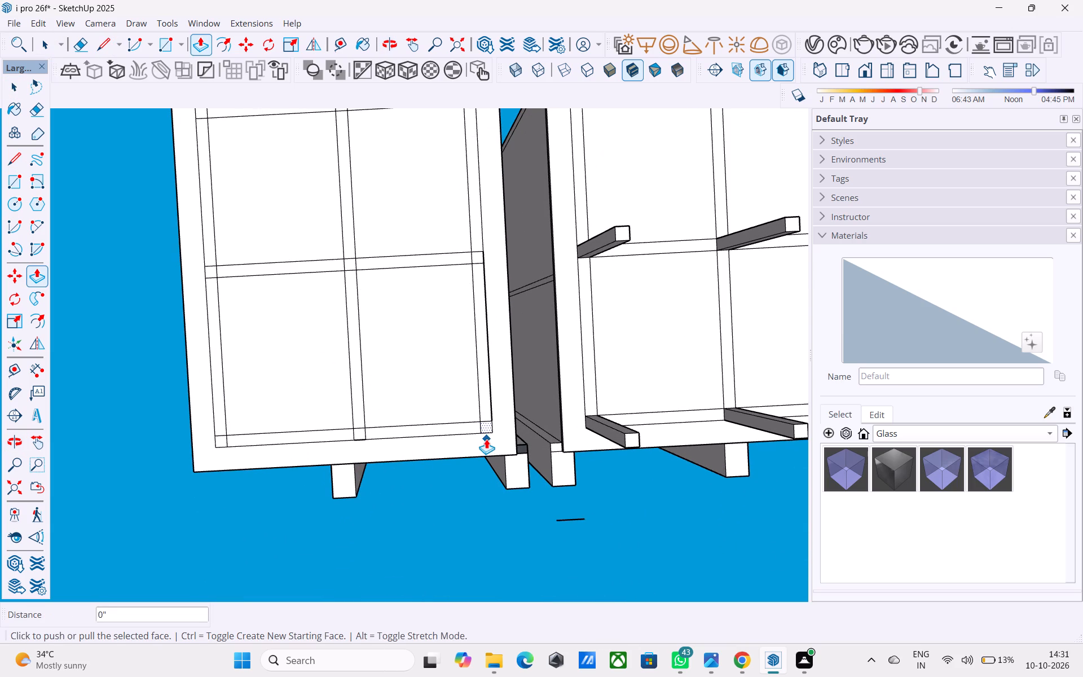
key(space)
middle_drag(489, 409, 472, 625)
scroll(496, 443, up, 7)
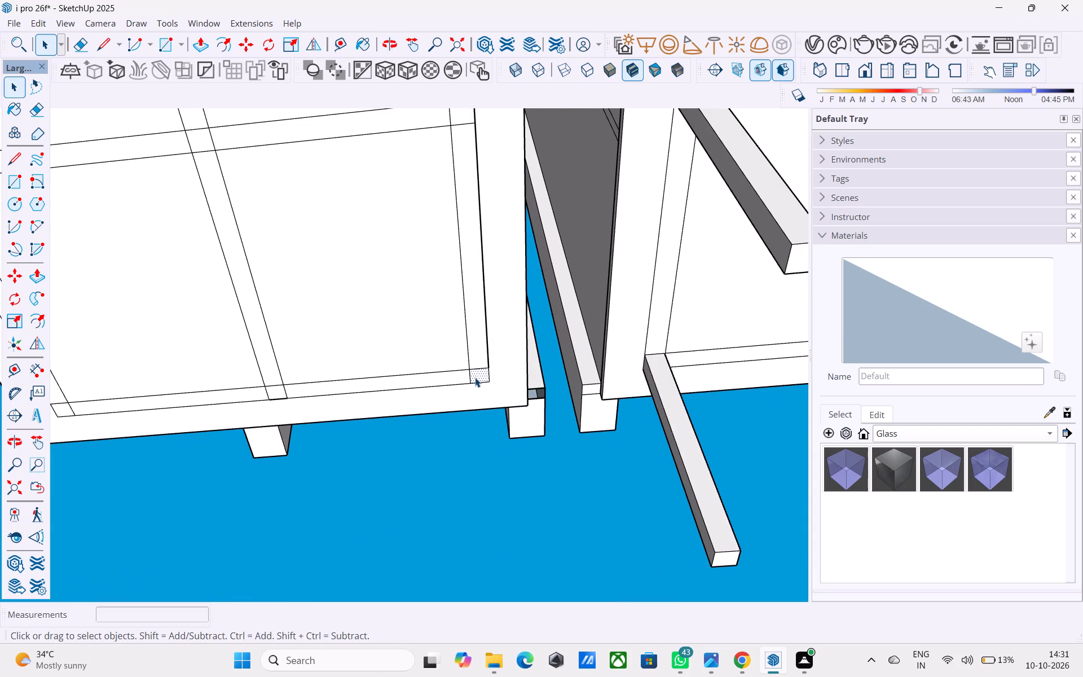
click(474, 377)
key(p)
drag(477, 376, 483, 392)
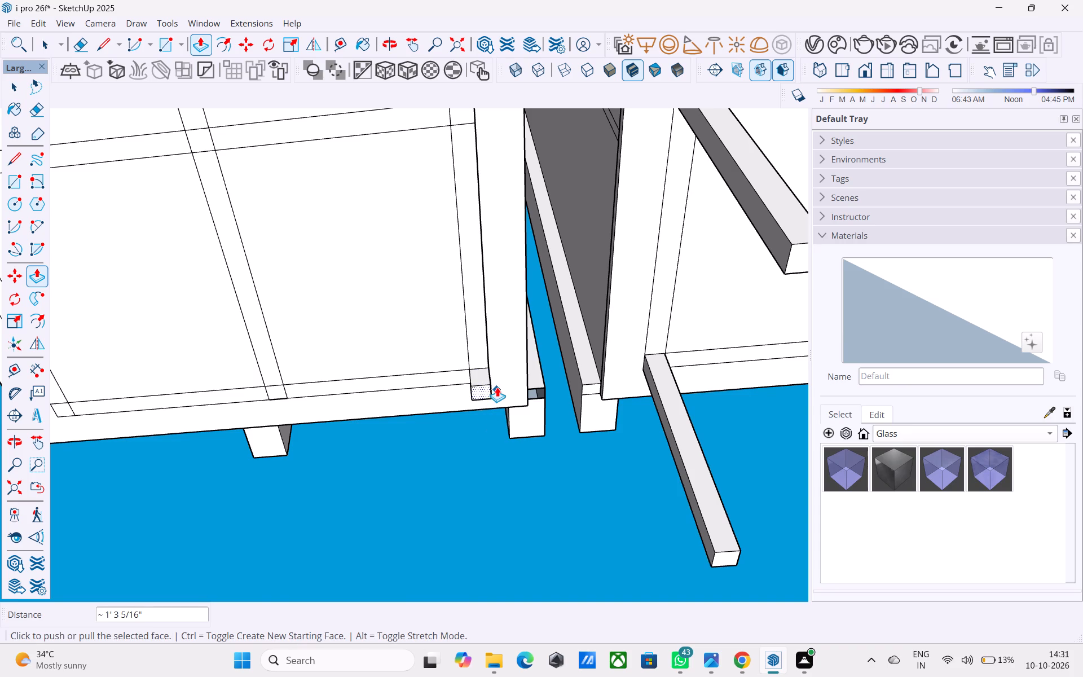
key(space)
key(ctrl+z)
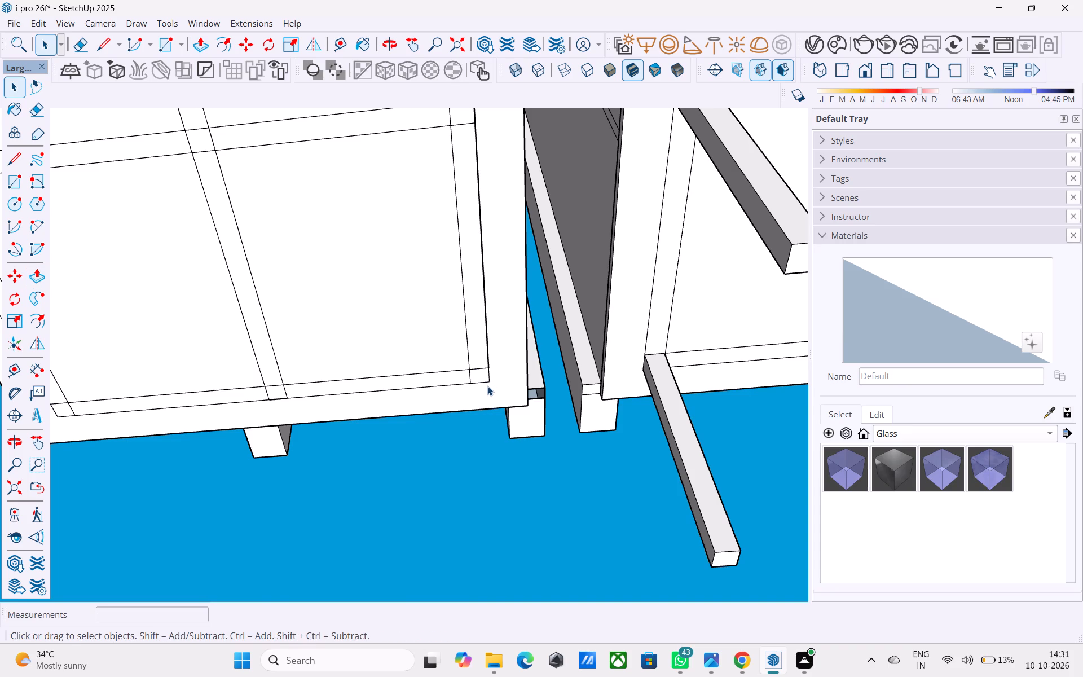
Extrude the grid's corner square beside the right block, on the projecting-pier side, 12' into a column.
click(478, 379)
key(p)
click(479, 372)
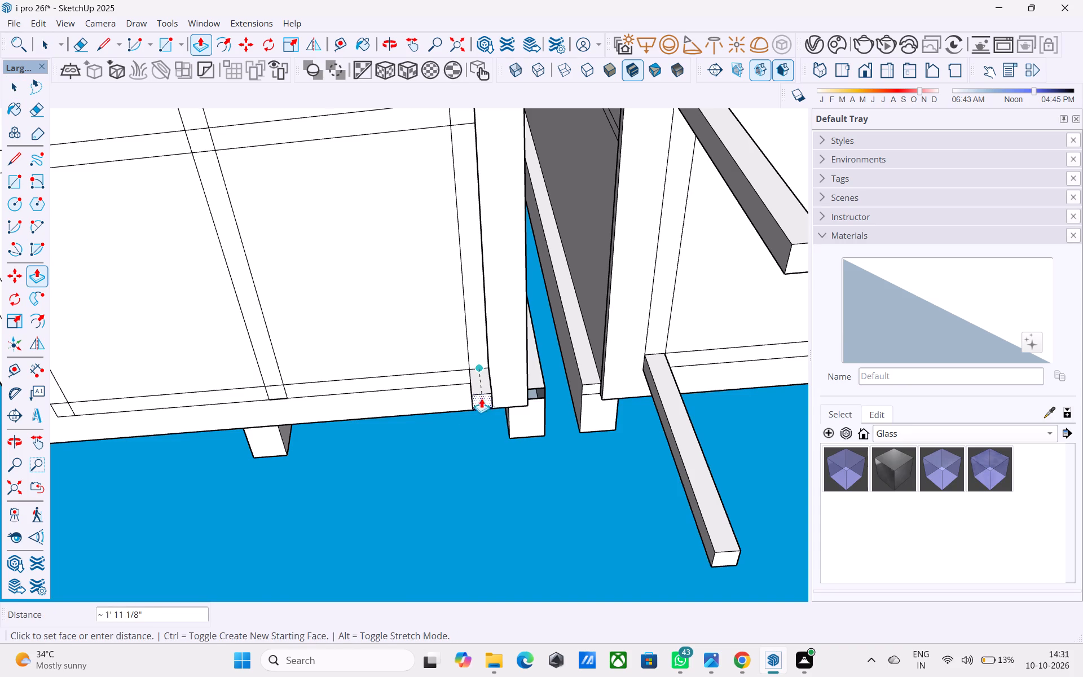
text(12')
key(Return)
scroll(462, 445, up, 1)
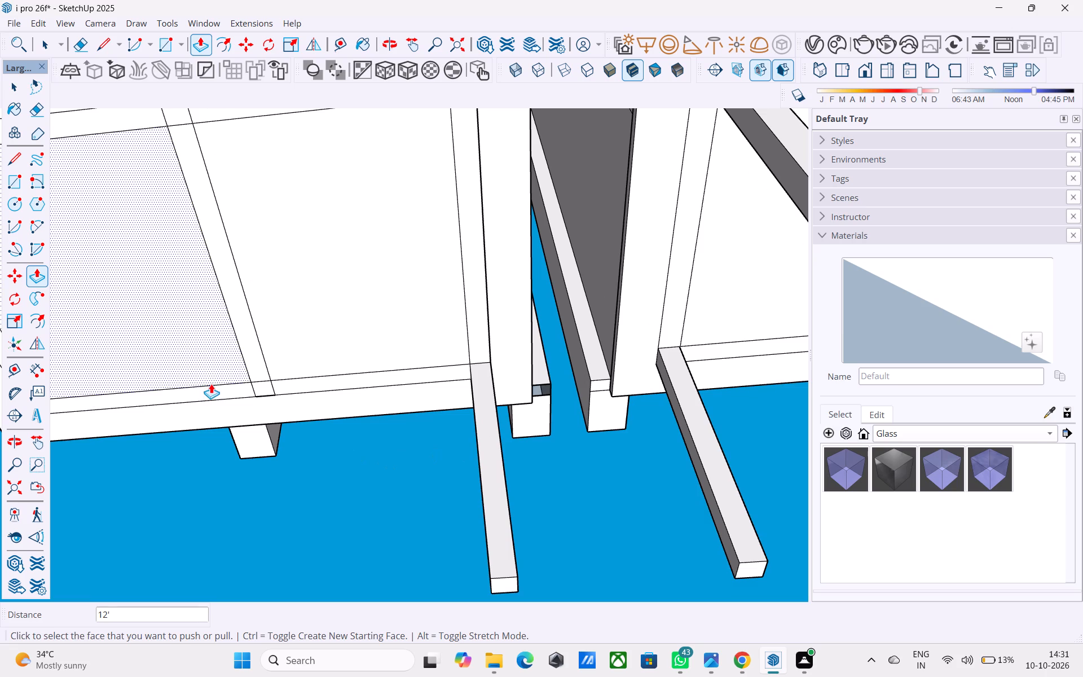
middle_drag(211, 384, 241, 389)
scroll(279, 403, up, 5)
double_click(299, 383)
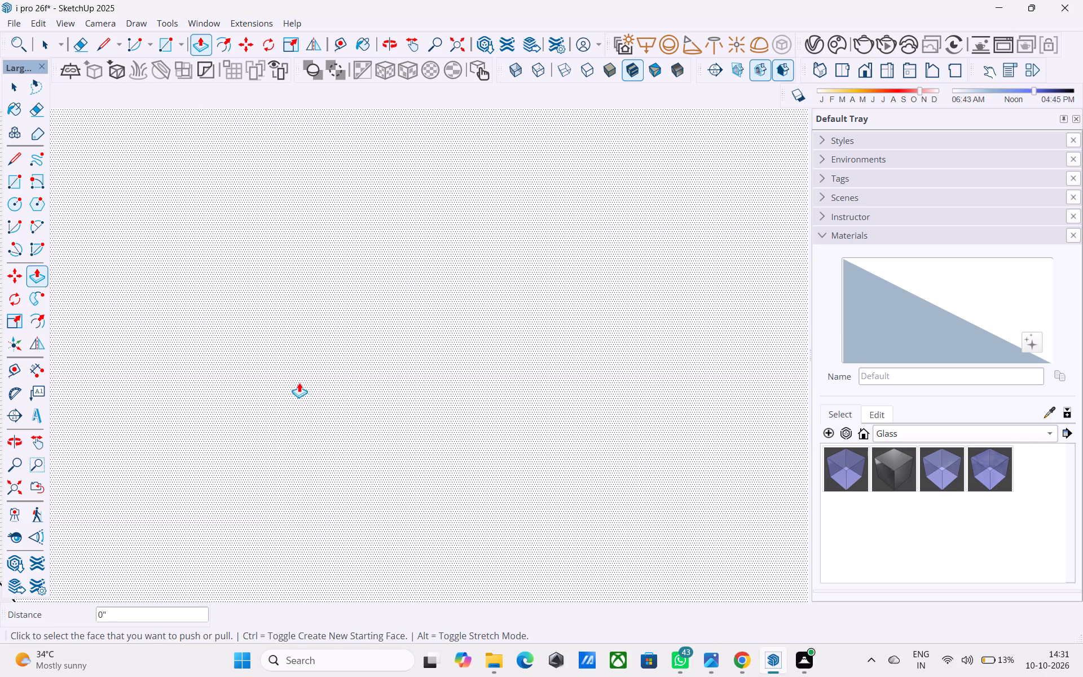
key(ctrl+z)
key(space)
Extrude the middle and other corner squares along the same grid edge to match the 12' corner column.
scroll(300, 383, down, 1)
middle_drag(299, 383, 381, 327)
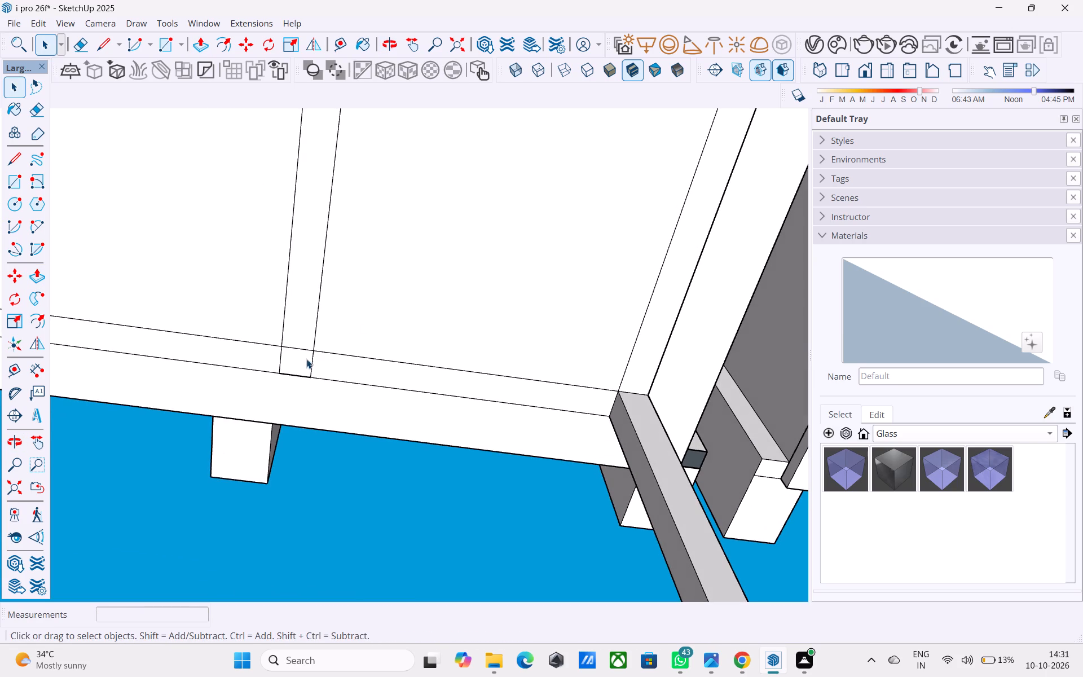
click(306, 359)
scroll(293, 364, down, 6)
shift+middle_drag(305, 414, 346, 463)
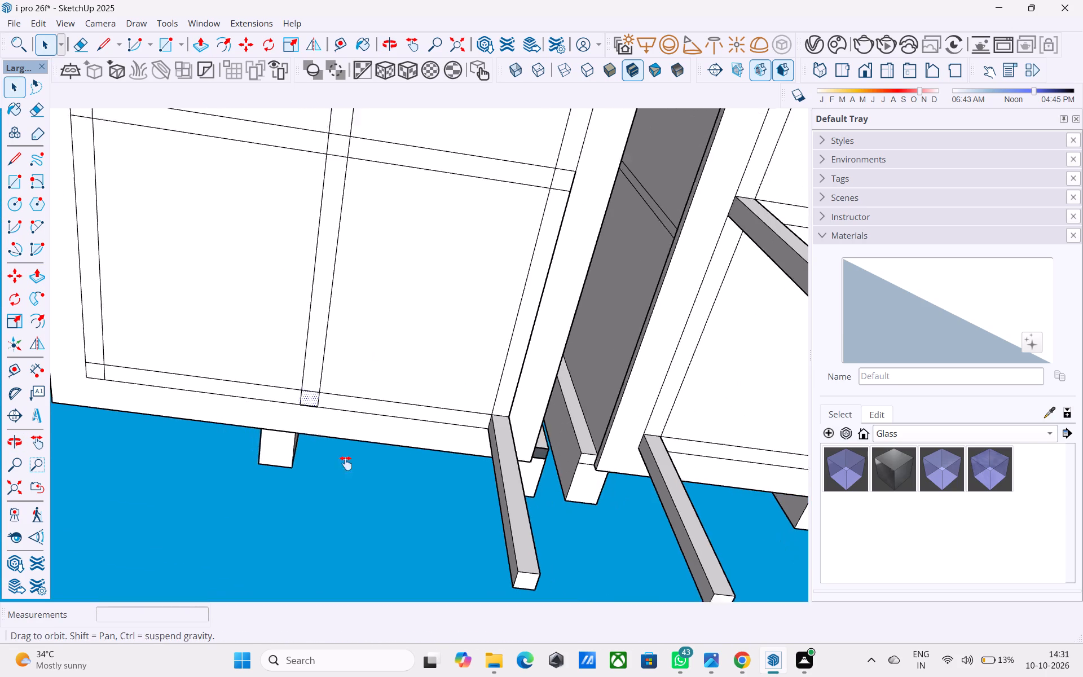
shift+middle_drag(346, 463, 363, 384)
scroll(368, 470, up, 3)
key(p)
scroll(385, 471, up, 3)
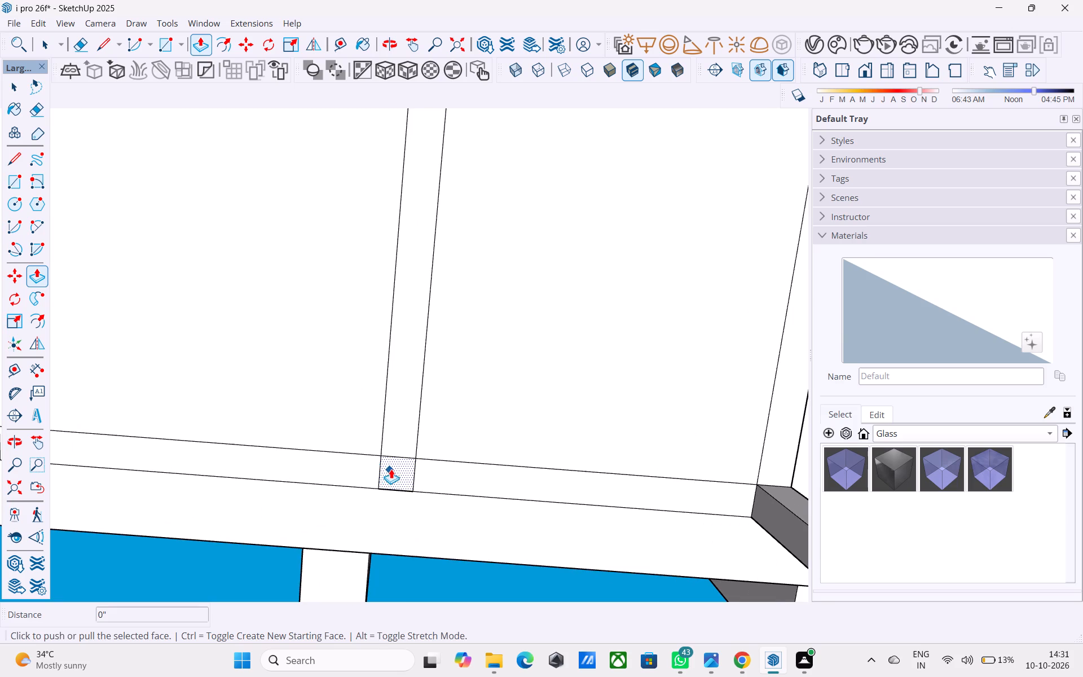
double_click(391, 468)
scroll(393, 469, down, 11)
middle_drag(271, 451, 349, 468)
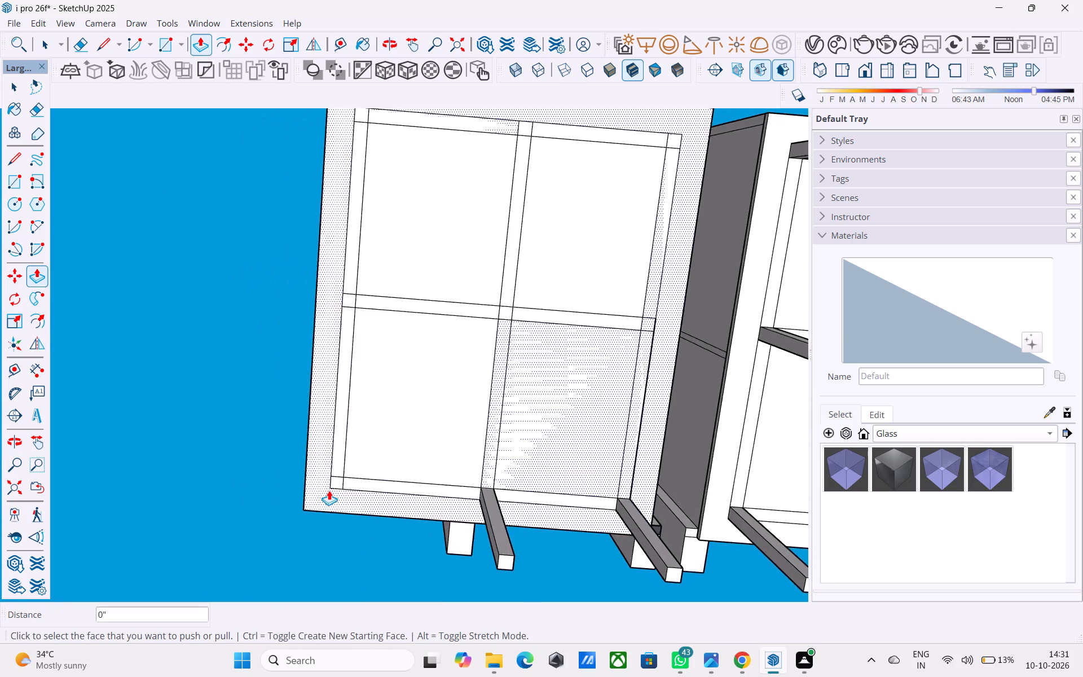
scroll(329, 490, up, 11)
double_click(346, 471)
Draw a 1' by 1' rectangle over the square where the crosswise centre strip meets the outer border strip.
scroll(349, 473, down, 12)
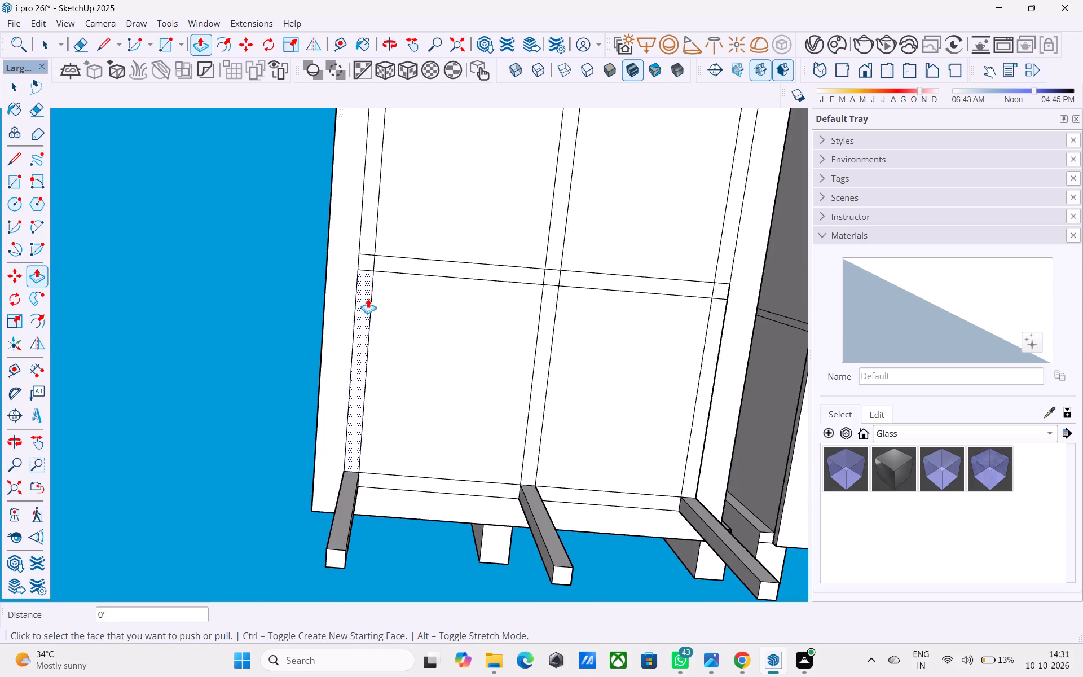
scroll(365, 269, up, 9)
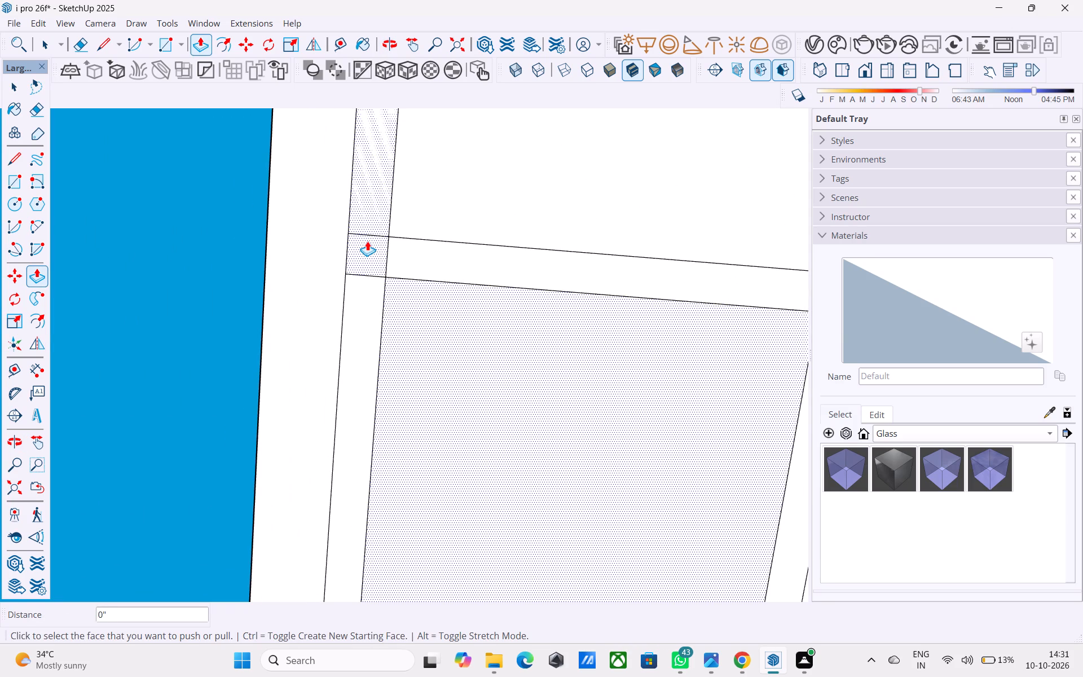
key(r)
click(351, 233)
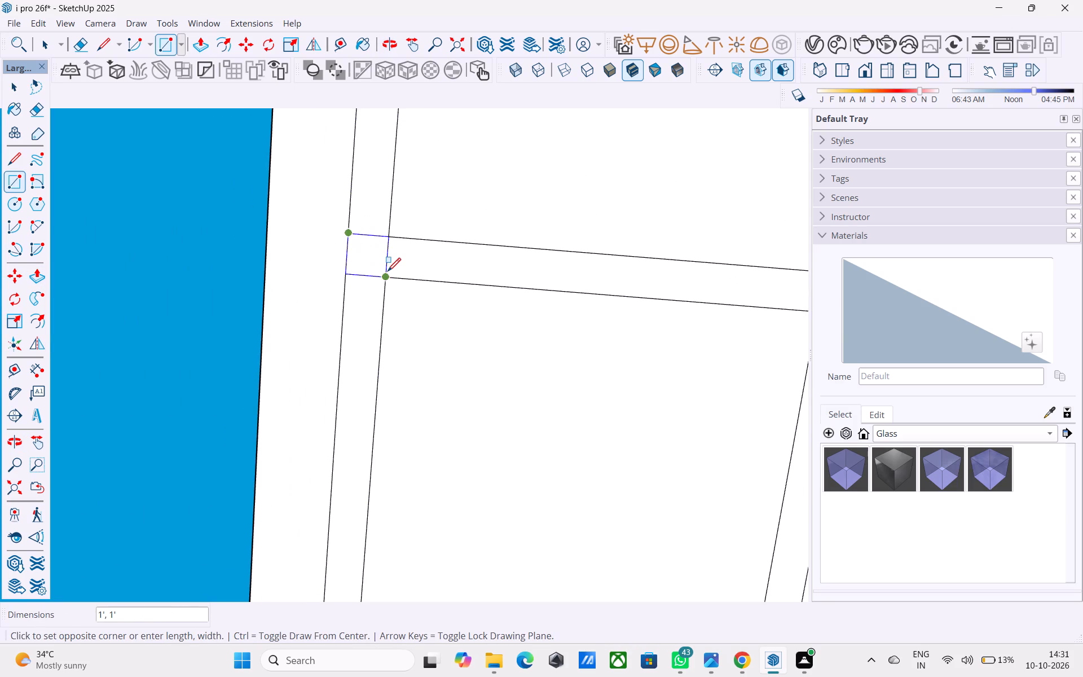
click(388, 272)
key(space)
click(374, 262)
click(374, 262)
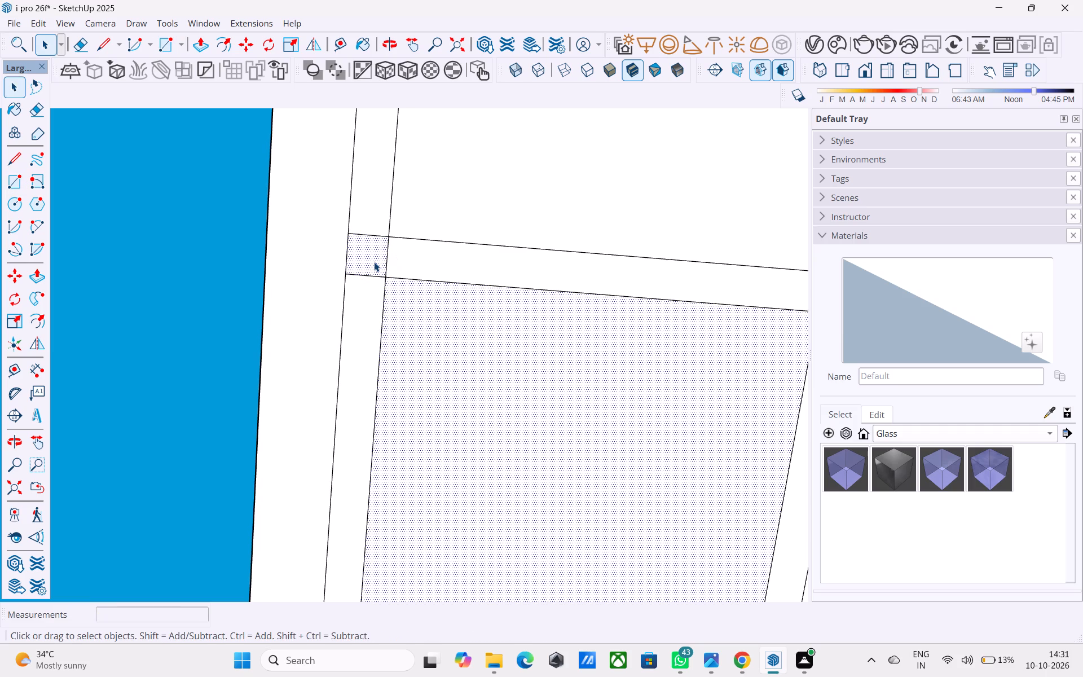
middle_drag(391, 342, 414, 288)
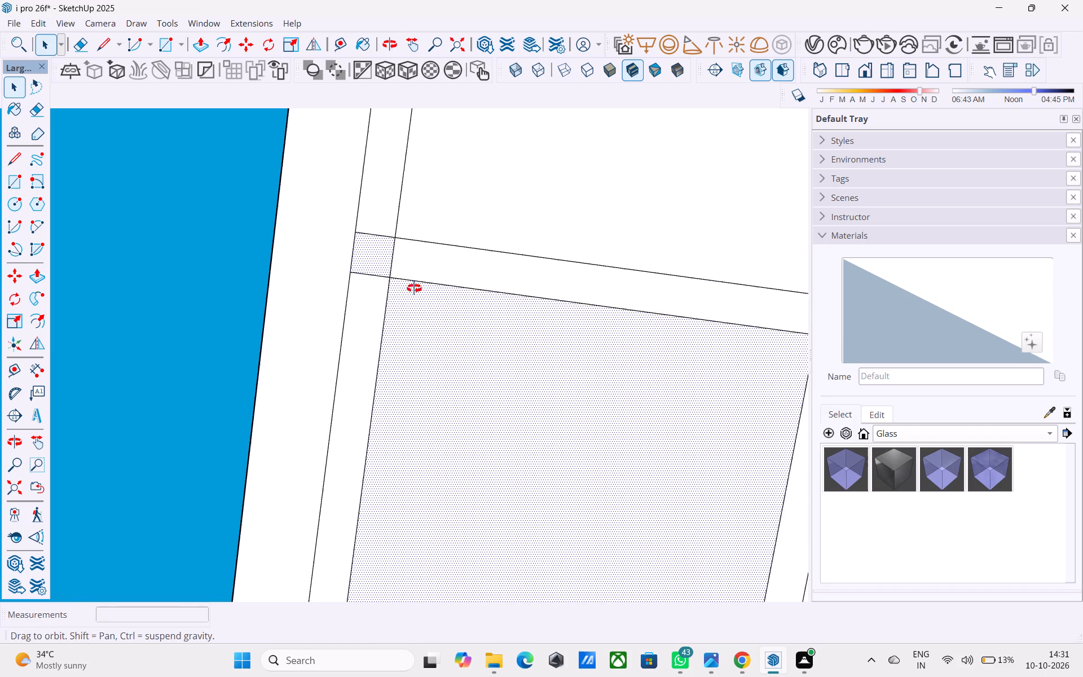
middle_drag(414, 288, 391, 408)
shift+click(413, 406)
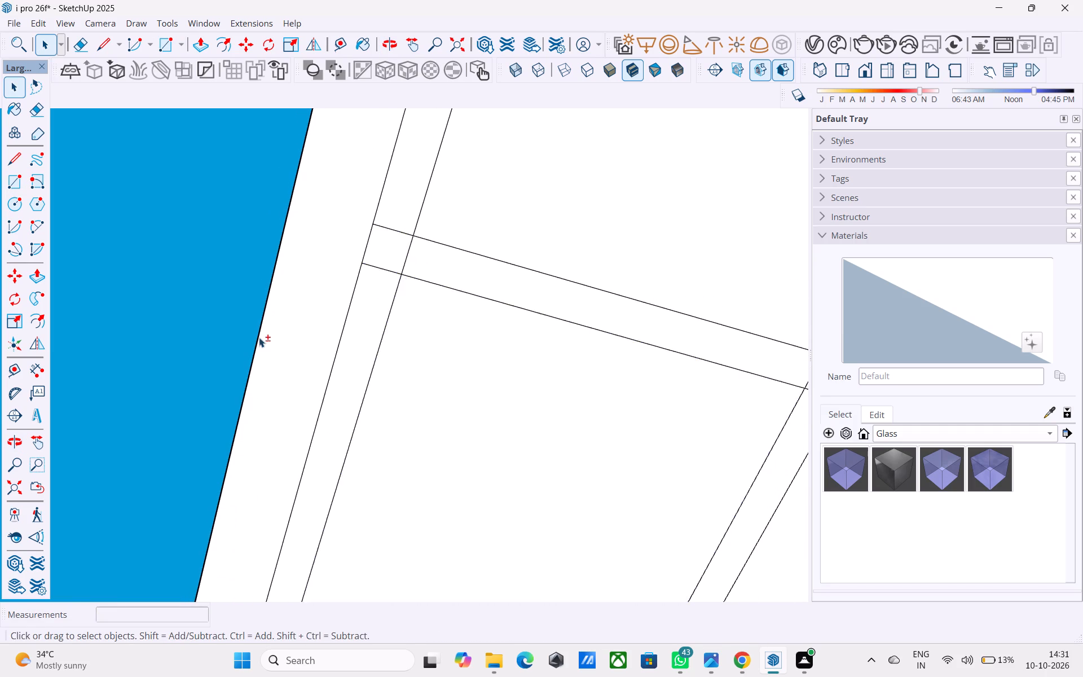
Examine both blocks and their columns from below, from the sides and from above.
shift+scroll(259, 338, down, 3)
shift+scroll(259, 340, up, 1)
shift+scroll(259, 340, down, 6)
shift+middle_drag(412, 427, 413, 181)
middle_drag(279, 461, 517, 225)
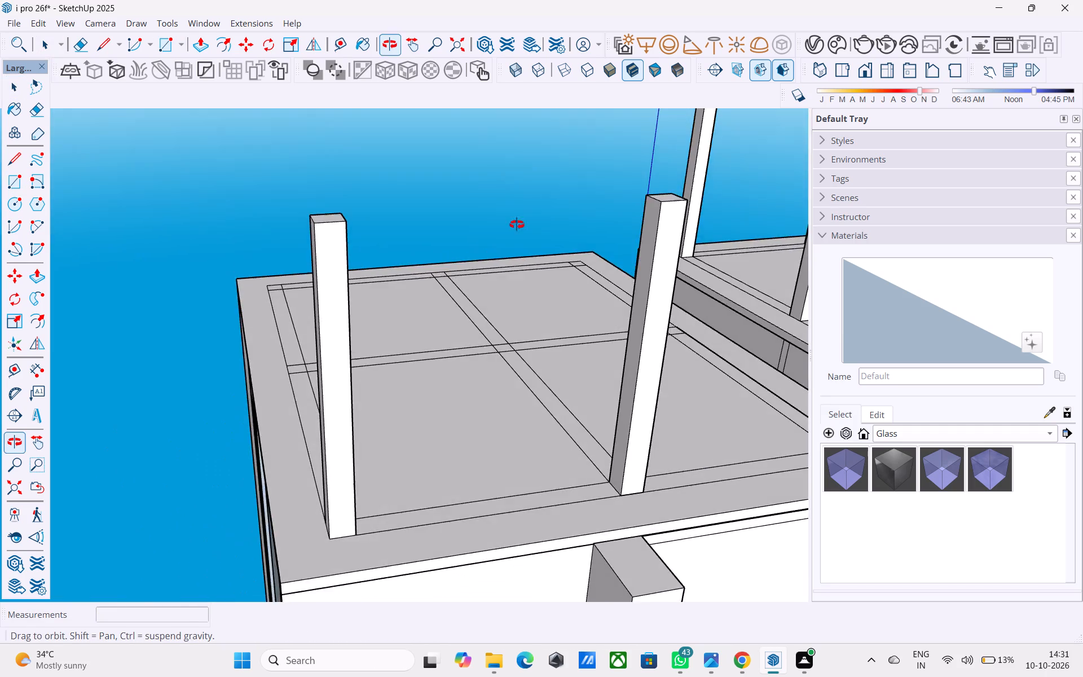
middle_drag(517, 225, 516, 225)
middle_drag(242, 391, 465, 371)
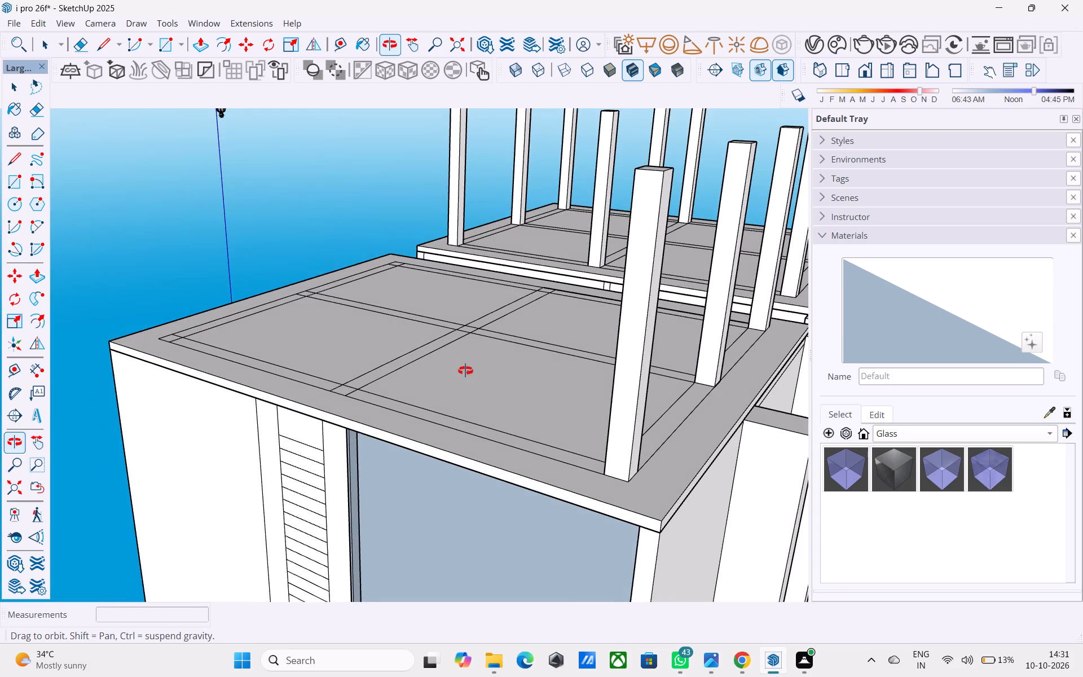
middle_drag(465, 371, 363, 323)
scroll(362, 316, down, 10)
middle_drag(353, 367, 416, 600)
scroll(366, 384, down, 4)
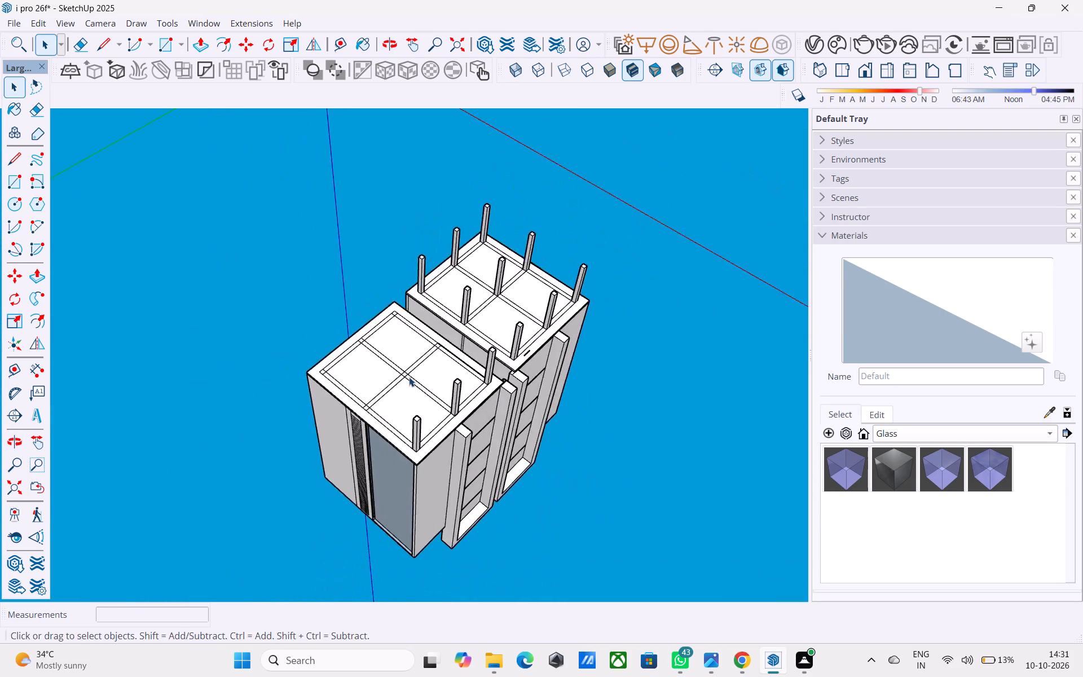
middle_drag(415, 371, 432, 642)
middle_drag(397, 381, 571, 521)
middle_drag(382, 377, 572, 625)
middle_drag(319, 403, 545, 612)
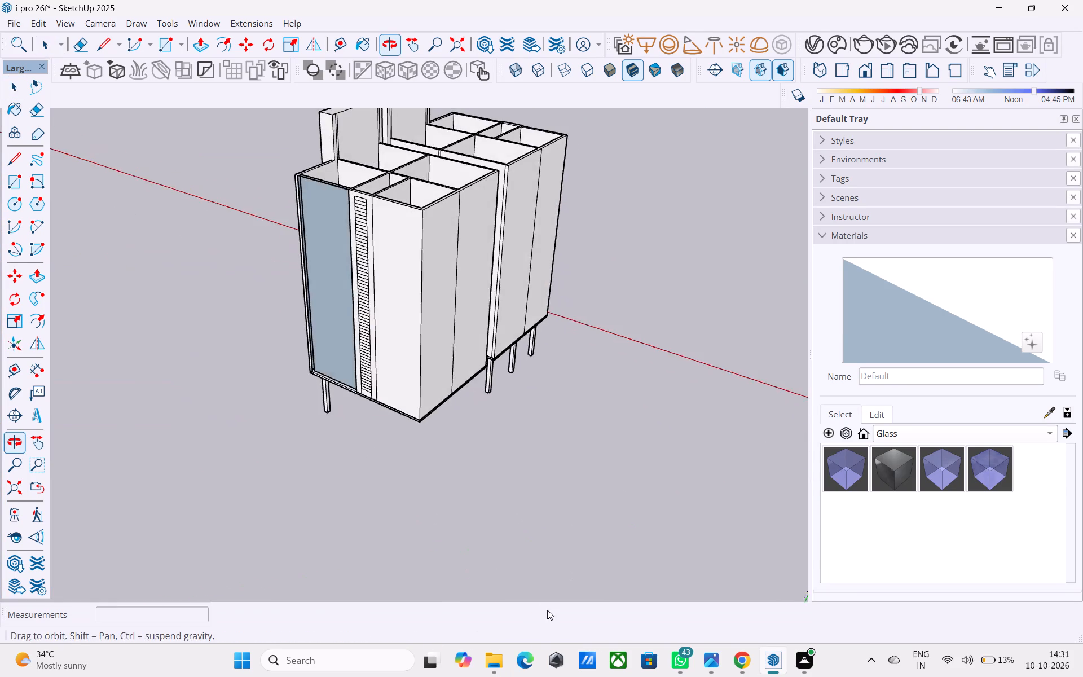
middle_drag(324, 415, 505, 497)
middle_drag(381, 364, 404, 412)
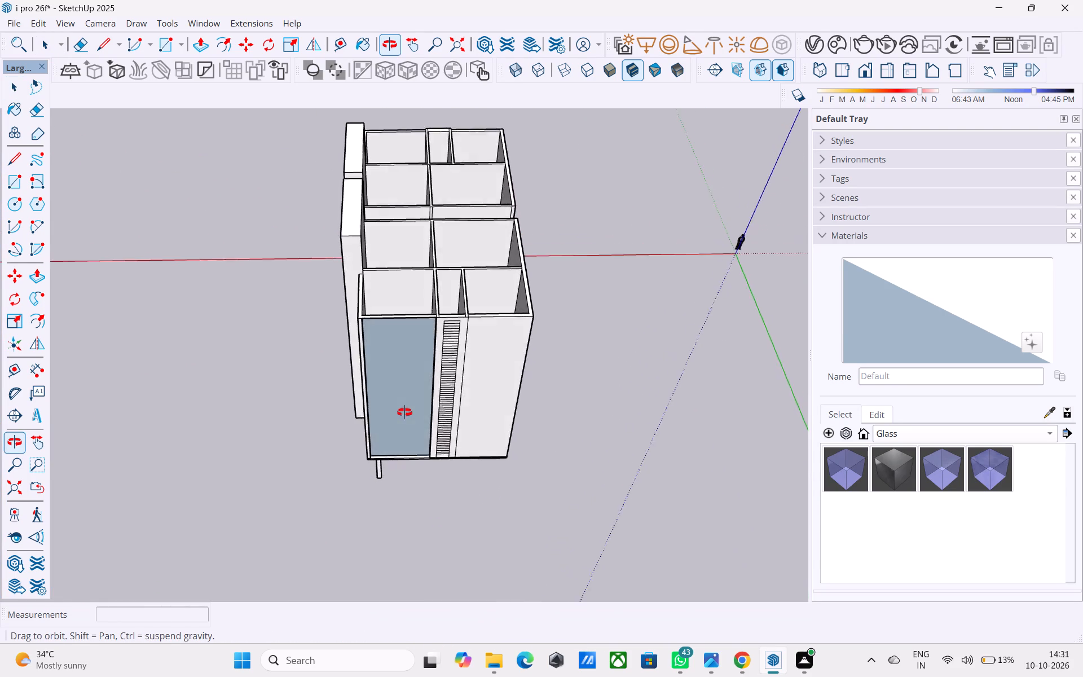
middle_drag(404, 412, 403, 410)
Open the left block's wall group and draw a rectangle covering the recessed blue-grey bay beside the louvred strip.
scroll(384, 375, up, 5)
click(369, 370)
double_click(400, 367)
middle_drag(400, 367, 359, 264)
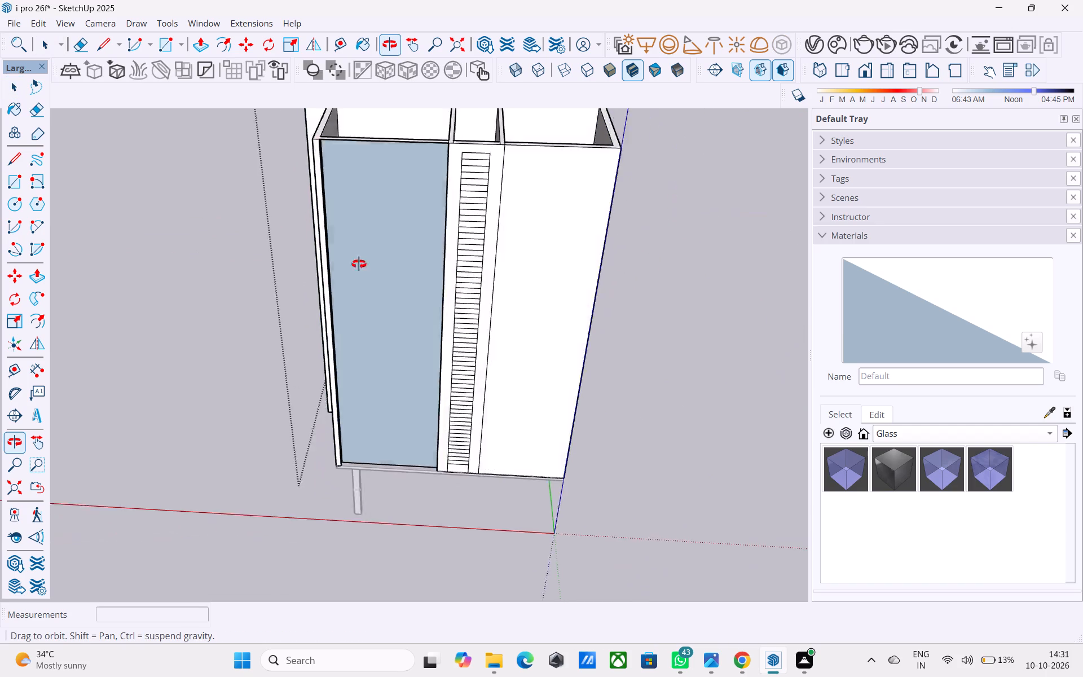
middle_drag(359, 264, 329, 226)
middle_drag(385, 470, 463, 449)
middle_drag(428, 332, 406, 517)
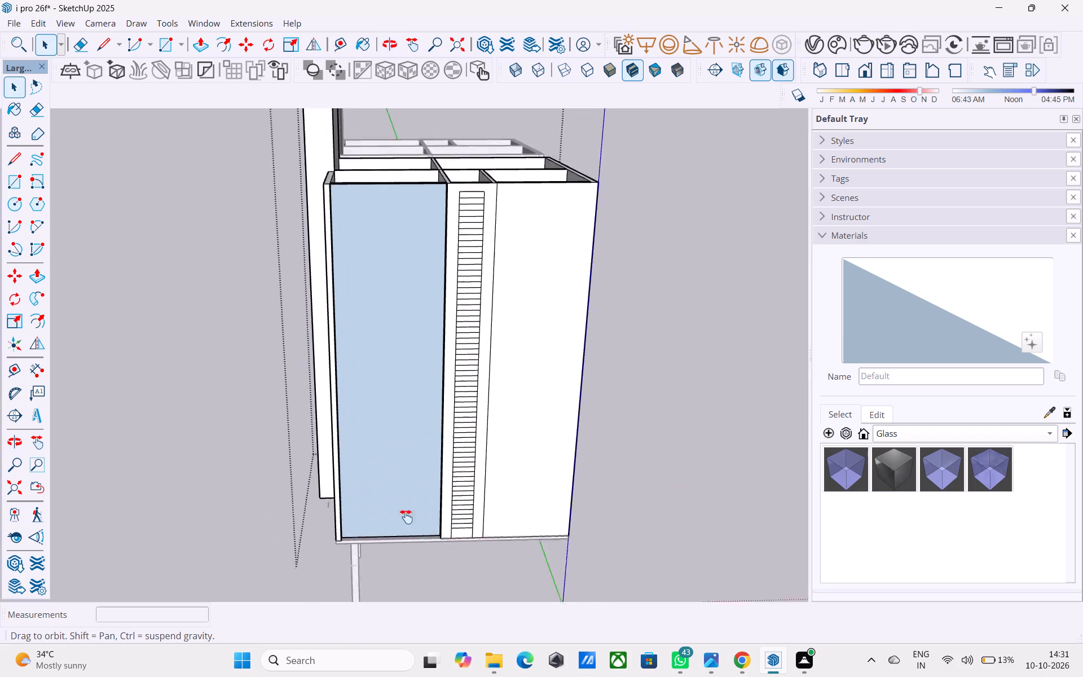
middle_drag(406, 517, 410, 551)
shift+middle_drag(373, 358, 356, 384)
middle_drag(345, 362, 264, 399)
scroll(241, 364, up, 11)
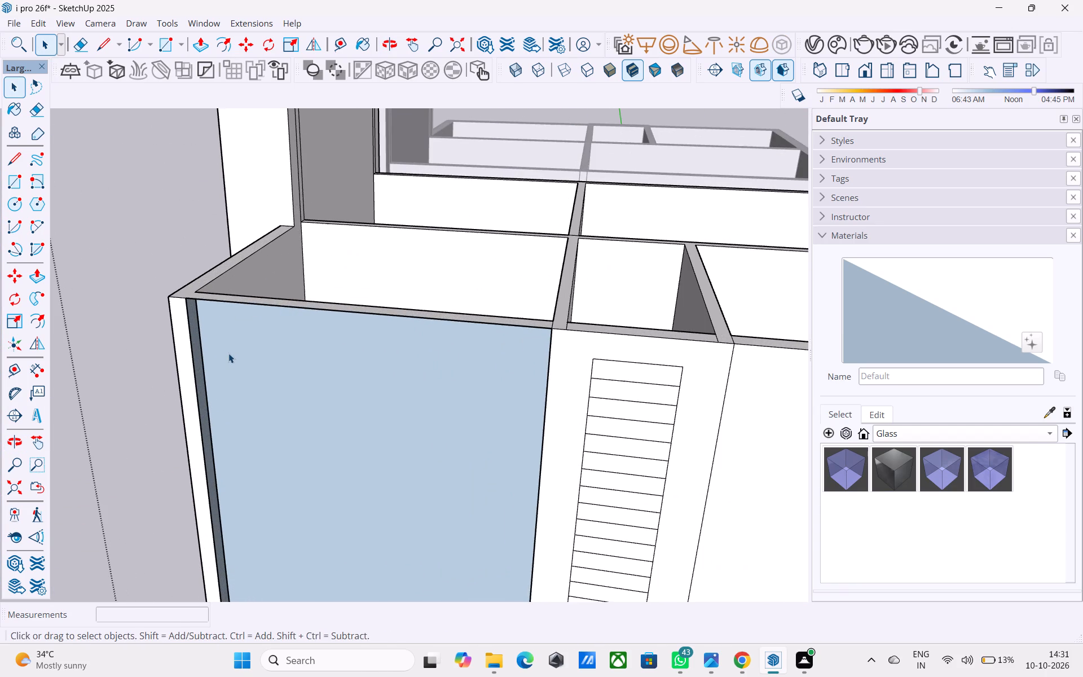
key(r)
click(186, 304)
scroll(191, 305, down, 10)
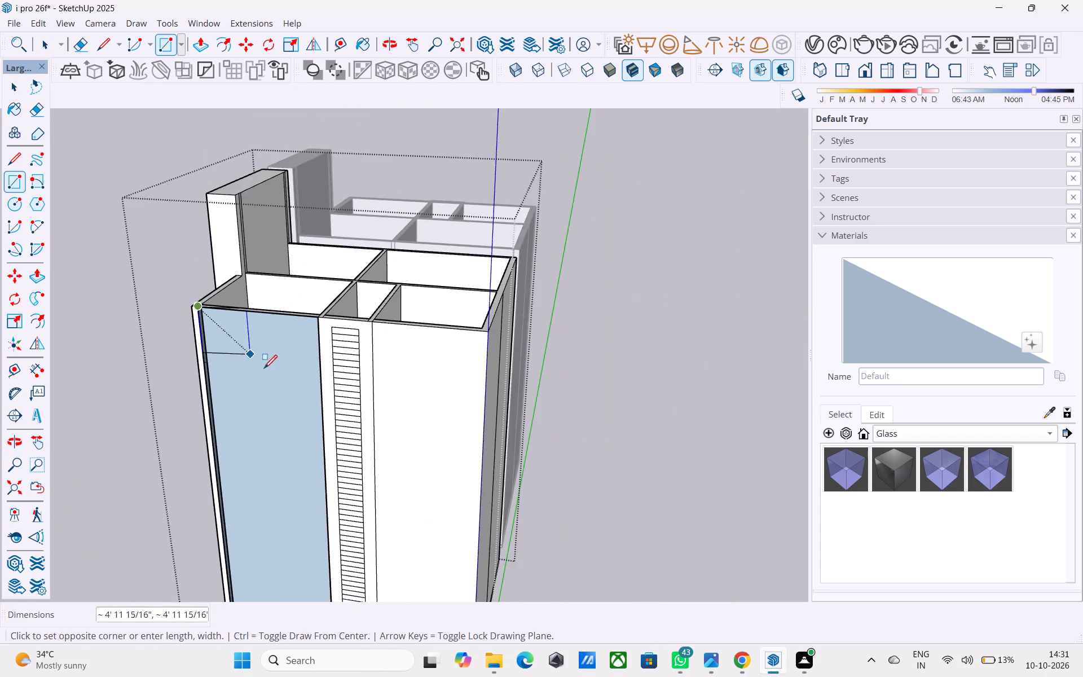
scroll(264, 370, down, 6)
middle_drag(323, 449, 402, 296)
scroll(404, 419, up, 9)
middle_drag(393, 505, 493, 500)
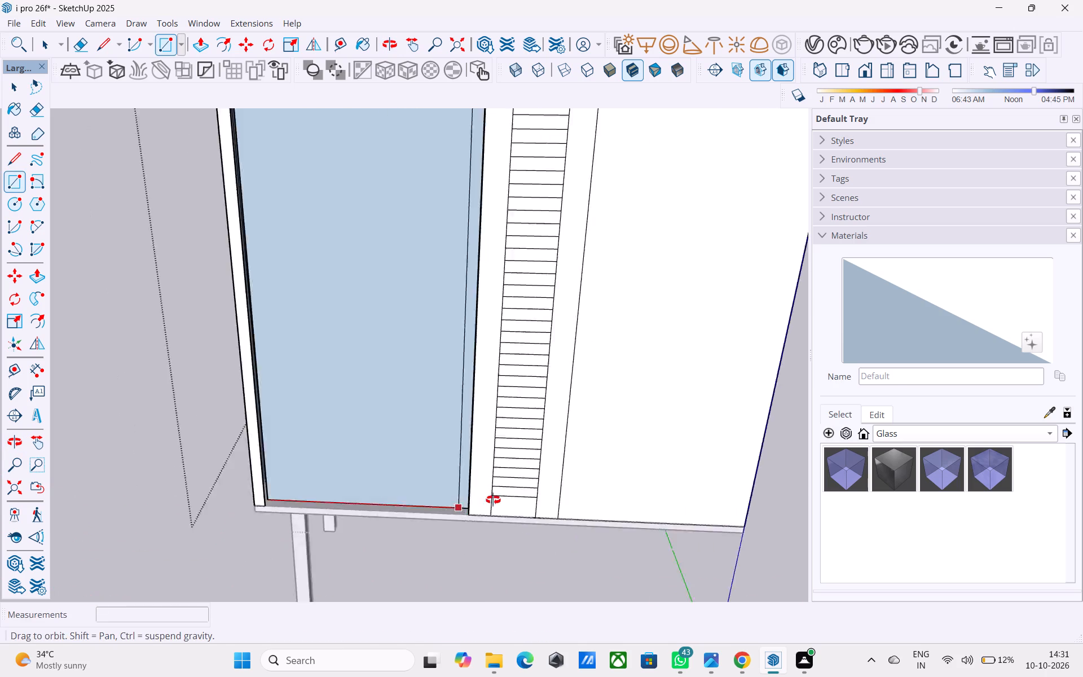
middle_drag(493, 500, 558, 487)
scroll(584, 476, up, 5)
click(619, 454)
Erase the leftover vertical edge between the covered bay and the block's corner, and leave the wall group.
scroll(536, 469, down, 6)
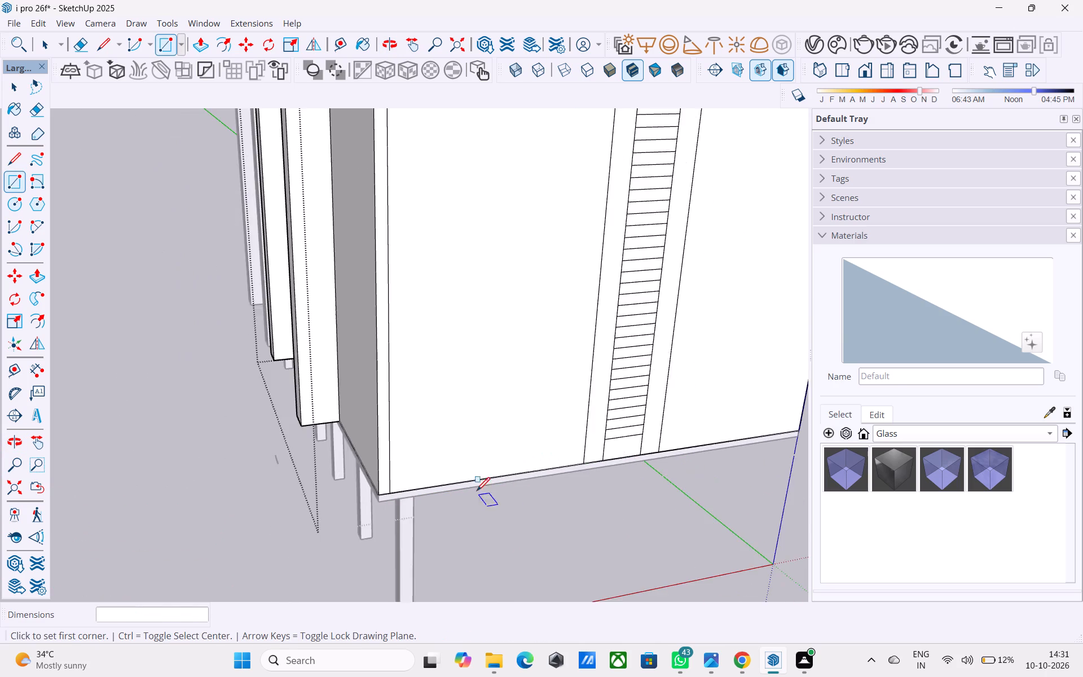
scroll(477, 492, down, 3)
key(space)
key(e)
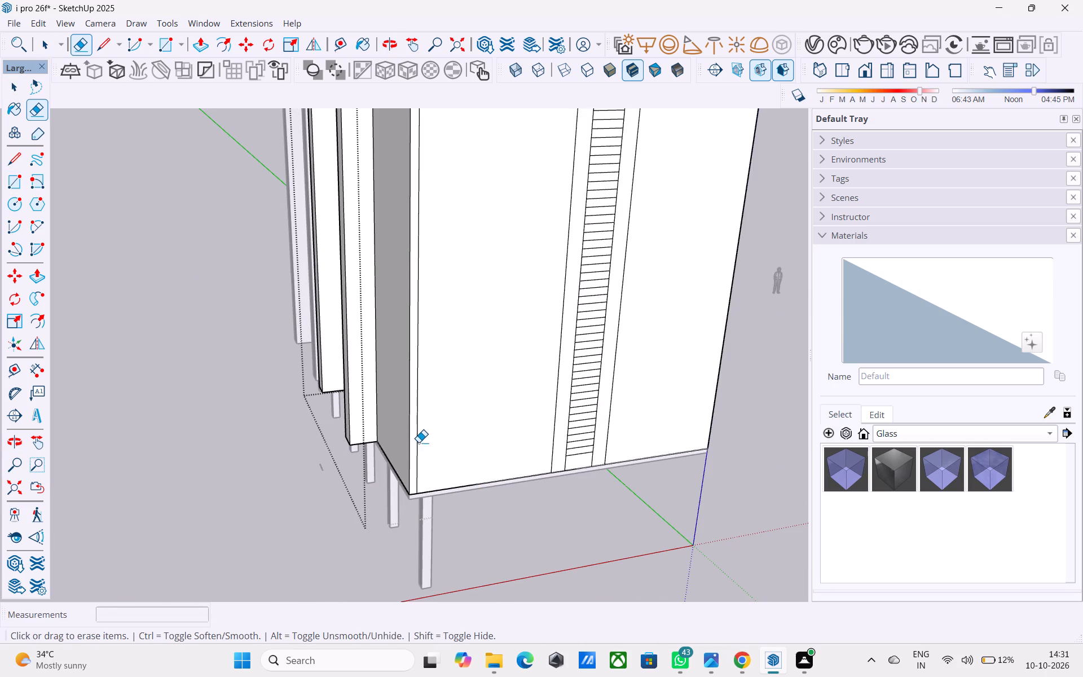
click(419, 442)
scroll(418, 450, down, 7)
shift+middle_drag(429, 498, 422, 556)
shift+scroll(424, 512, down, 1)
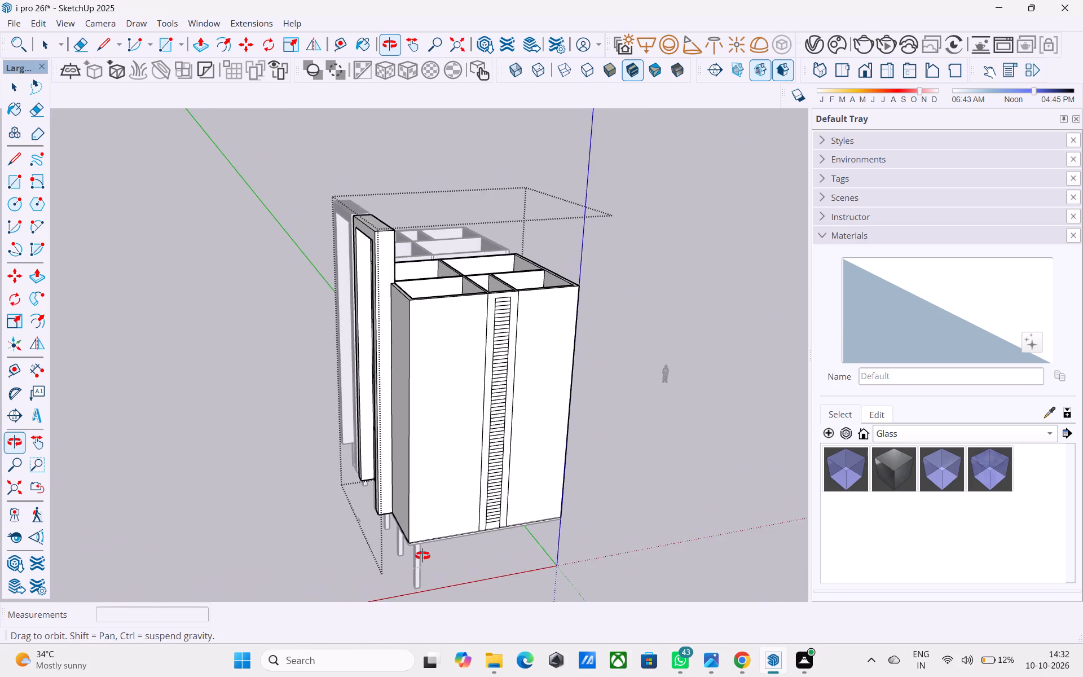
shift+middle_drag(422, 556, 356, 306)
shift+middle_drag(372, 317, 259, 363)
scroll(259, 363, down, 3)
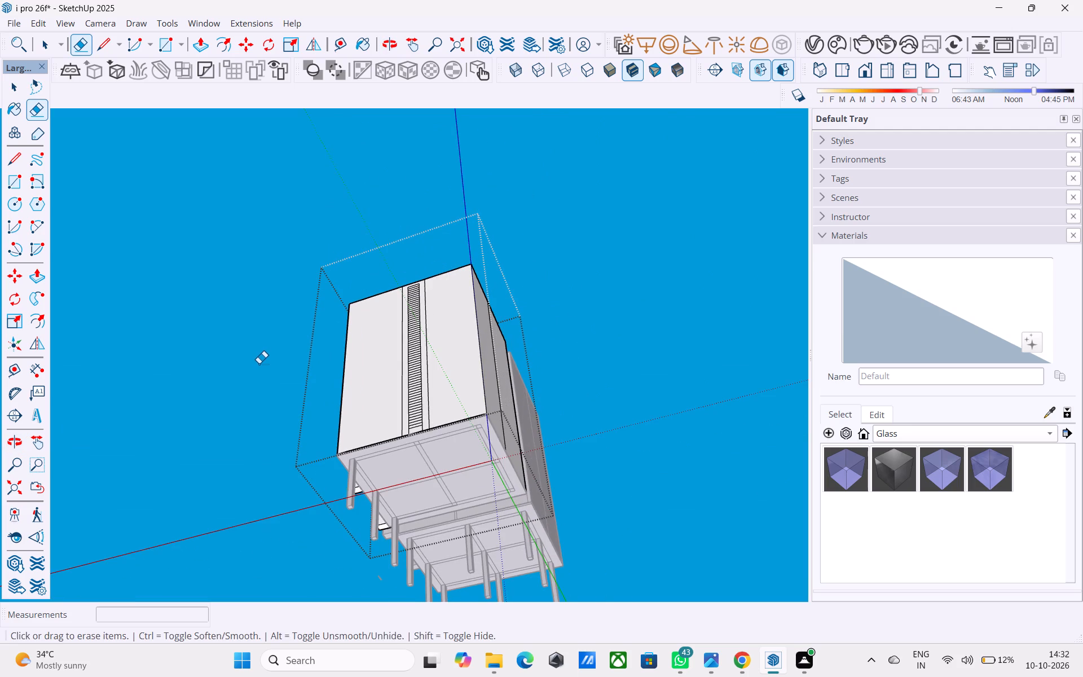
key(space)
click(623, 349)
Erase the centre-strip and border-strip lines on the half of the left block's underside nearest the louvred wall.
shift+middle_drag(493, 430, 435, 343)
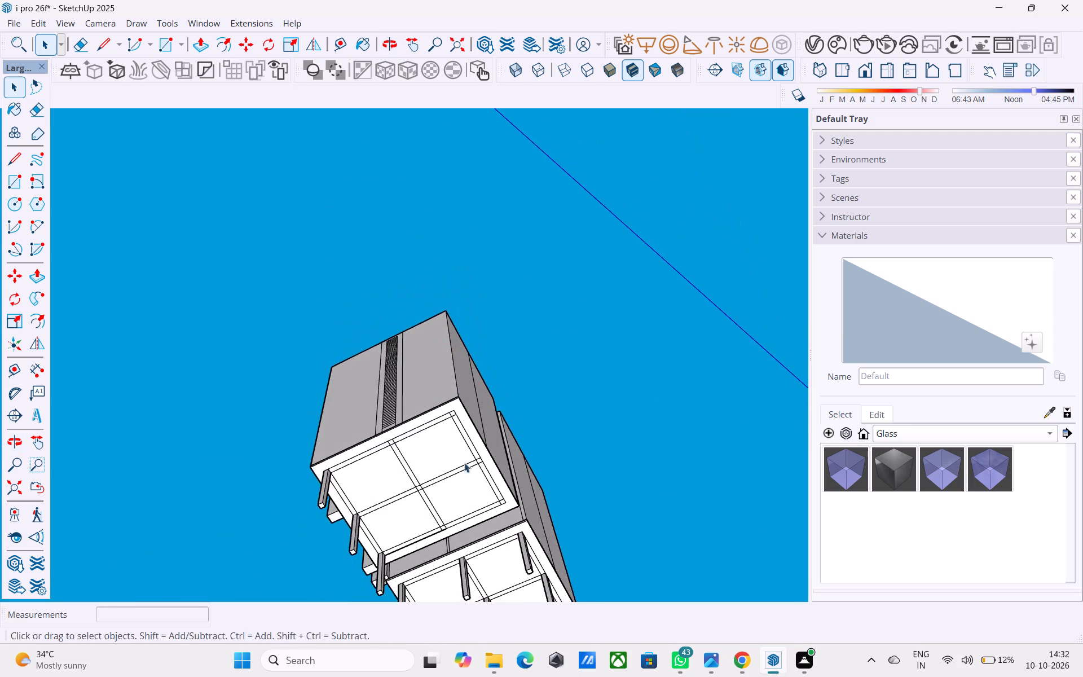
shift+middle_drag(465, 465, 407, 381)
scroll(395, 393, up, 5)
key(e)
drag(312, 306, 346, 352)
drag(329, 337, 321, 422)
drag(306, 358, 315, 427)
drag(281, 331, 288, 359)
drag(291, 323, 296, 346)
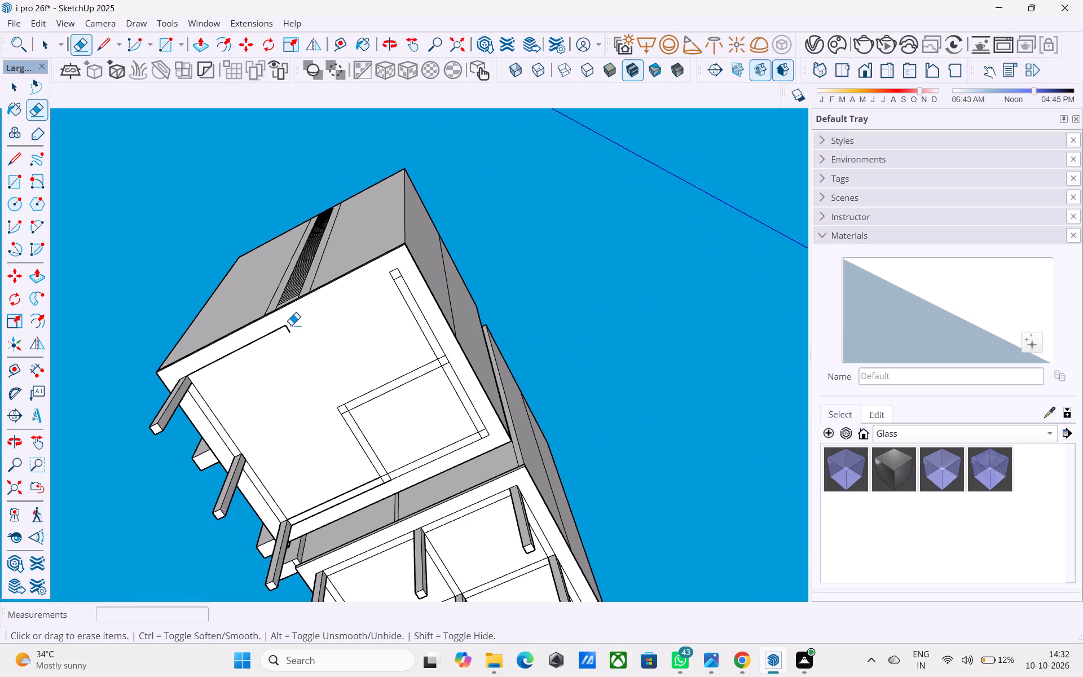
key(ctrl+z)
Erase the remaining centre-strip lines and the border-strip lines beside the right block on the left block's underside.
key(space)
drag(354, 367, 400, 438)
drag(400, 405, 384, 377)
click(381, 376)
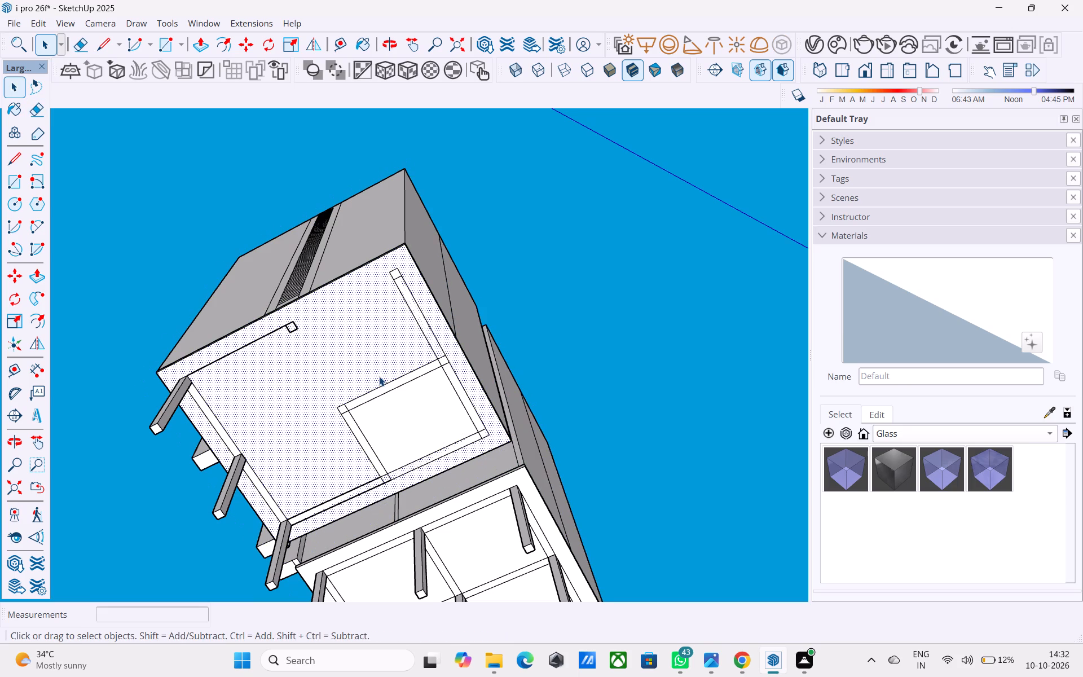
key(e)
drag(378, 377, 384, 392)
drag(372, 379, 340, 473)
drag(341, 406, 347, 422)
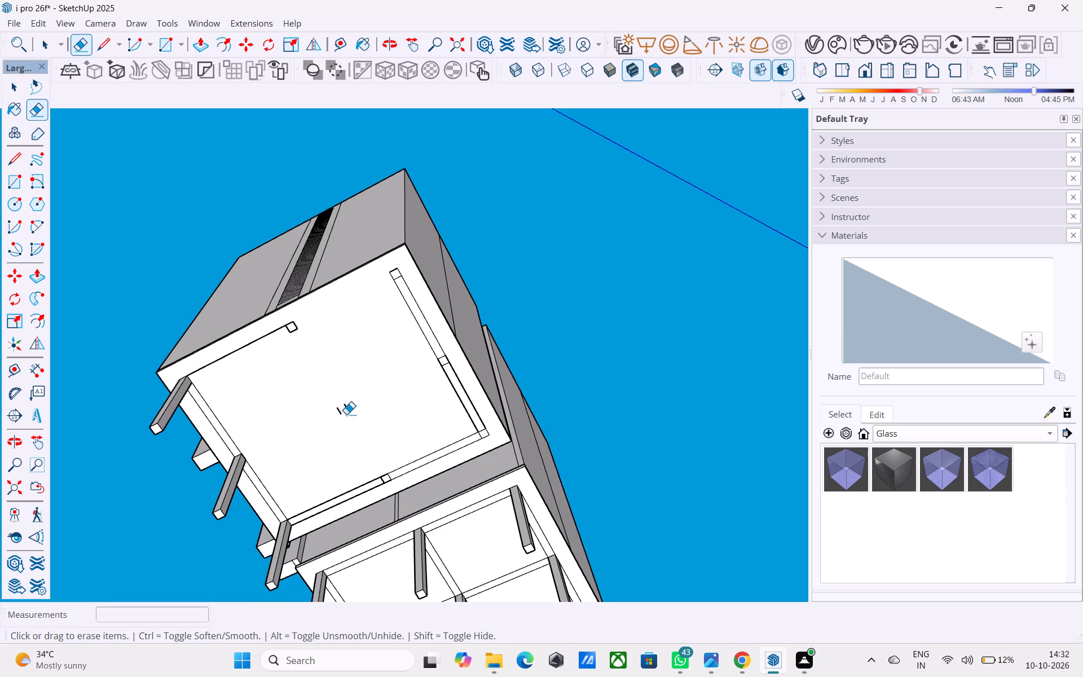
drag(344, 401, 339, 417)
drag(351, 407, 349, 441)
drag(397, 467, 408, 478)
drag(408, 478, 382, 488)
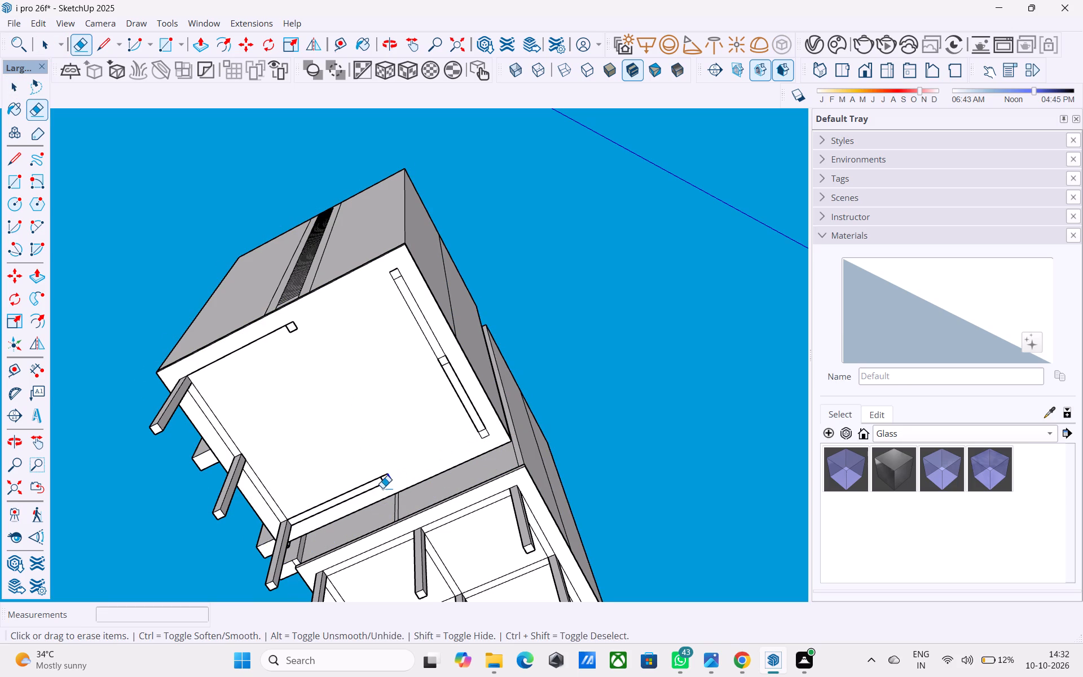
drag(382, 488, 386, 476)
Erase the border strip and its squares along the underside edge opposite the three columns.
drag(486, 432, 483, 441)
drag(483, 426, 479, 433)
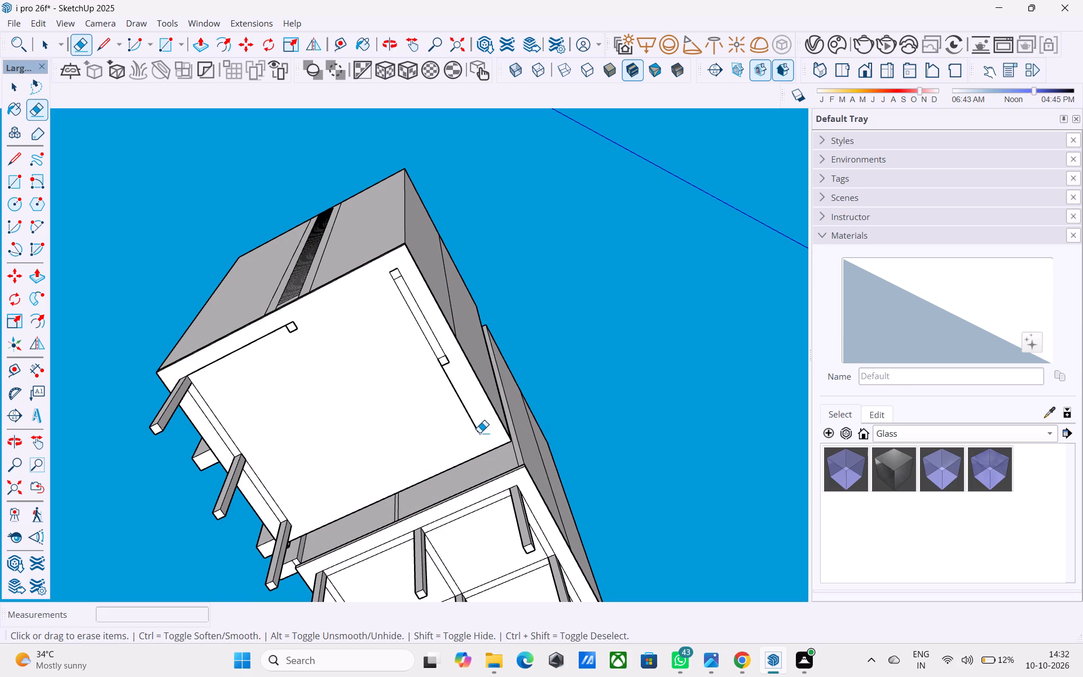
drag(479, 433, 478, 432)
click(473, 423)
drag(445, 351, 439, 366)
drag(441, 361, 435, 364)
drag(399, 271, 398, 282)
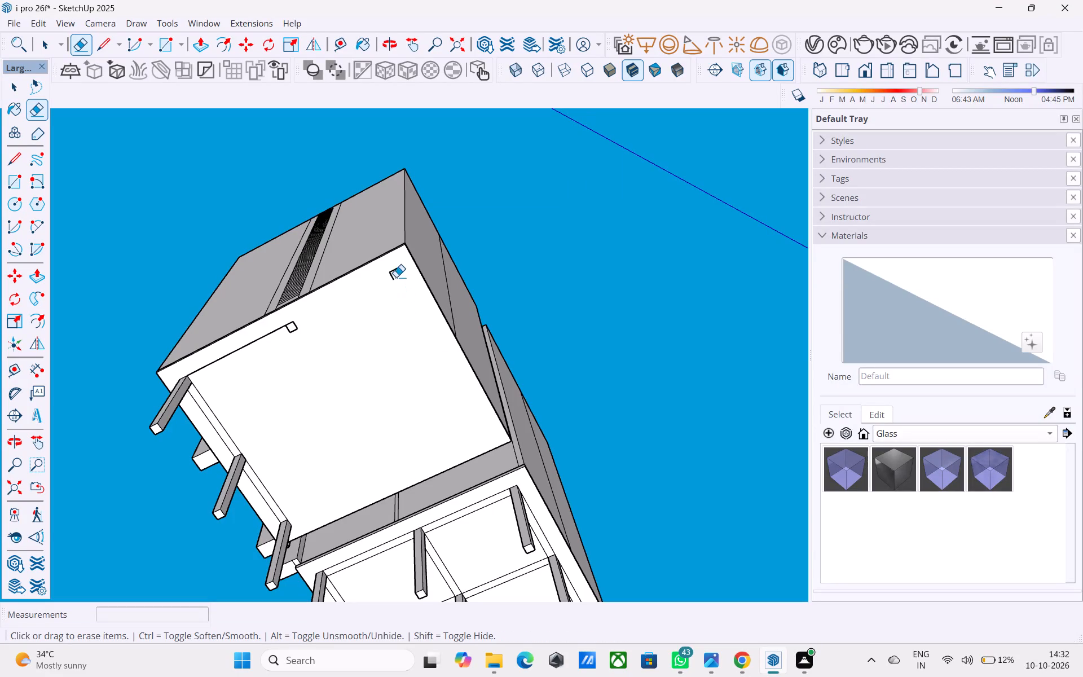
drag(395, 270, 394, 276)
drag(393, 275, 391, 285)
Erase the leftover square near the louvred wall and the strip lines running between the left block's three columns.
drag(285, 324, 287, 337)
drag(293, 327, 296, 332)
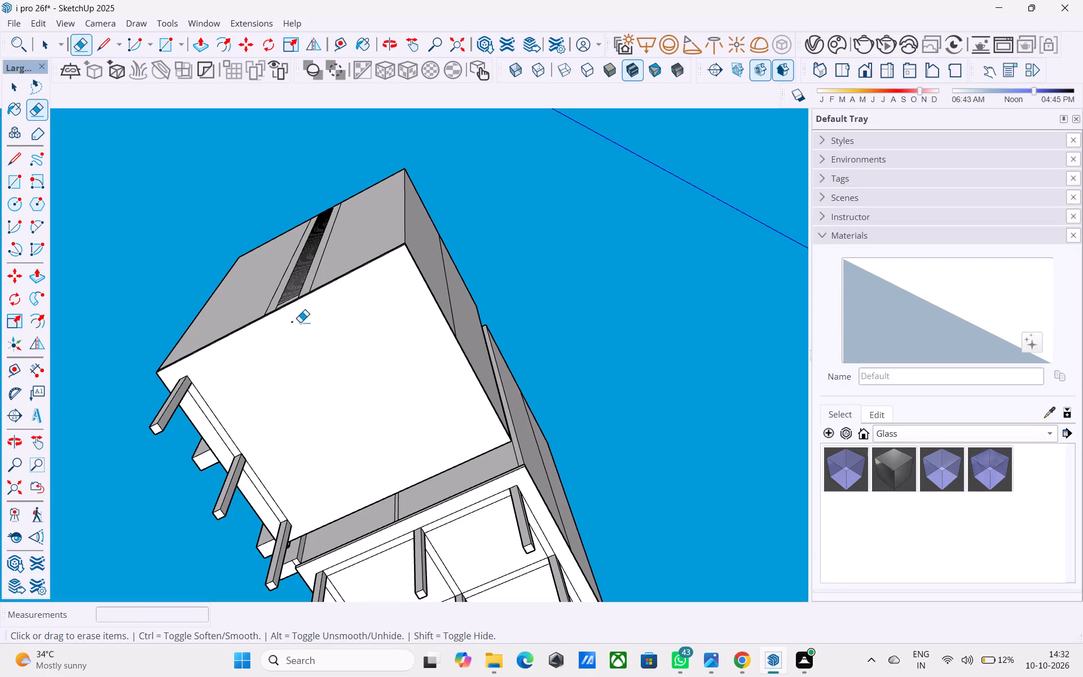
drag(300, 323, 296, 329)
click(295, 325)
click(265, 350)
drag(292, 325, 299, 323)
drag(212, 410, 204, 418)
drag(266, 470, 256, 489)
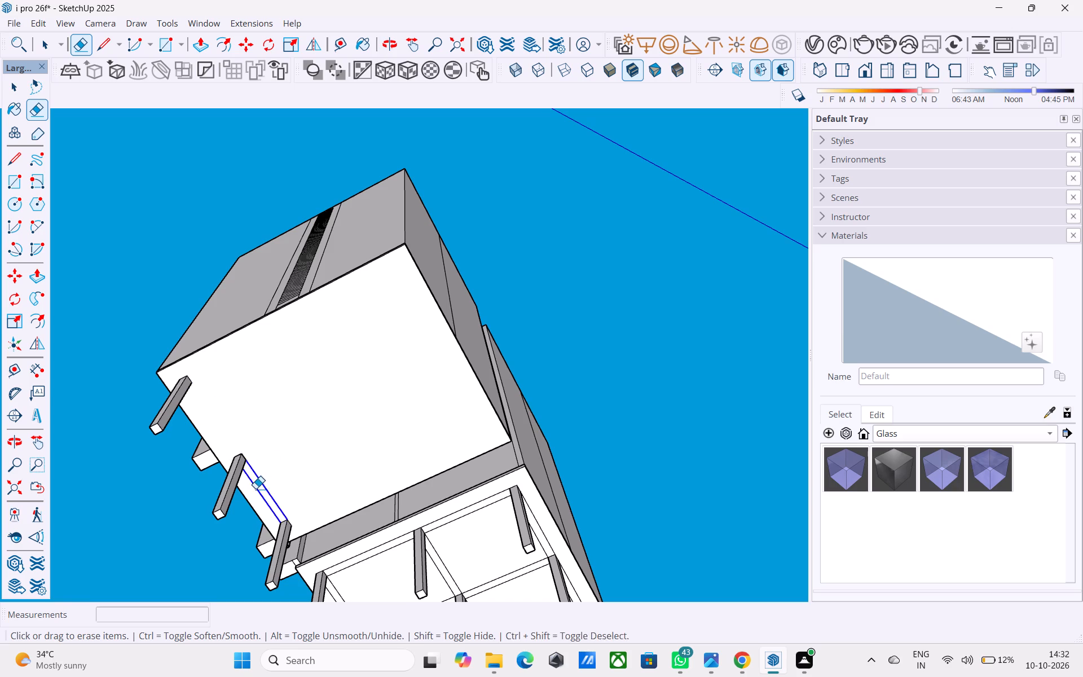
drag(256, 489, 256, 489)
key(space)
Push the left block's middle column and the corner column nearest the louvred wall 12' back flush with the underside.
shift+middle_drag(241, 478, 369, 428)
scroll(318, 474, down, 1)
scroll(318, 476, up, 3)
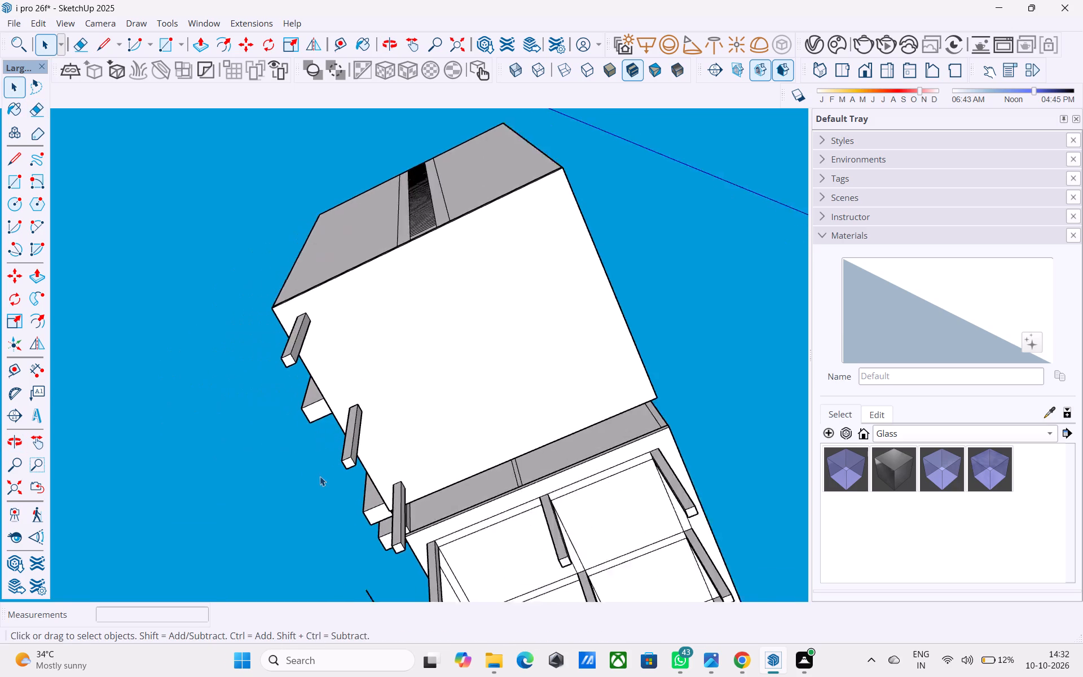
scroll(320, 476, up, 4)
click(362, 450)
key(p)
click(364, 455)
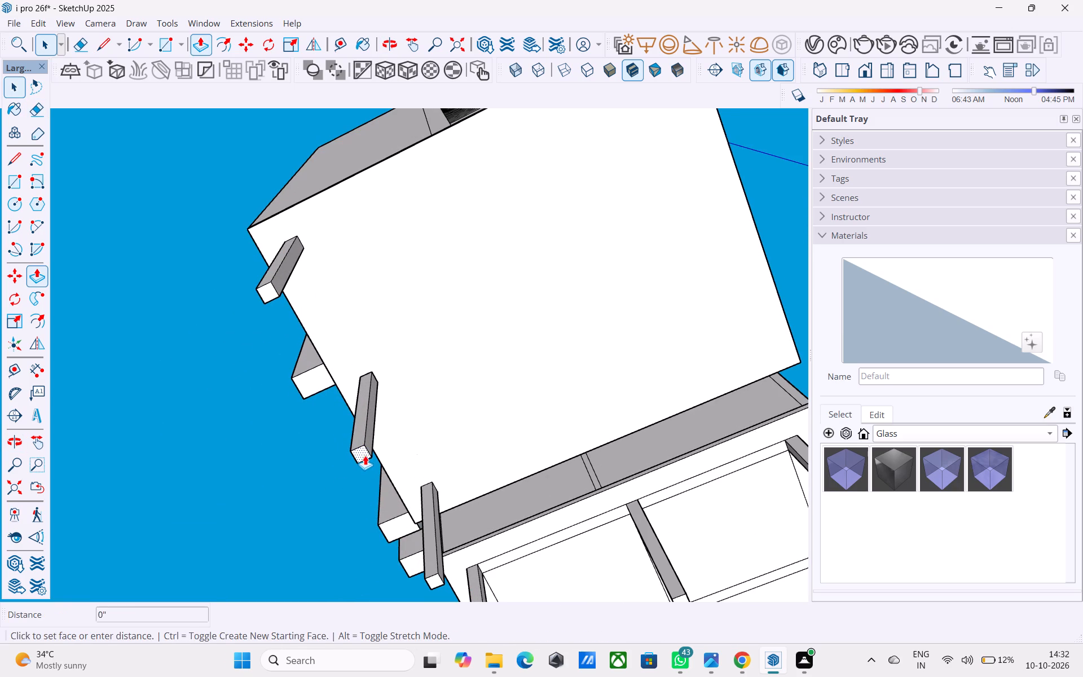
click(456, 355)
key(space)
click(264, 288)
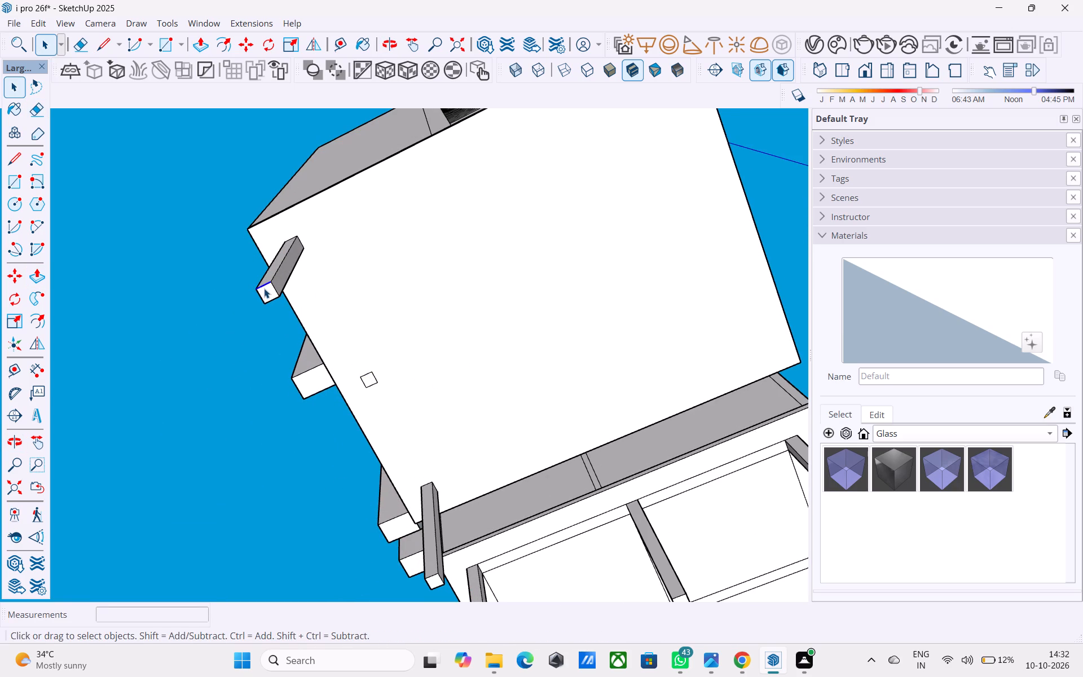
click(268, 294)
key(p)
click(268, 294)
click(399, 268)
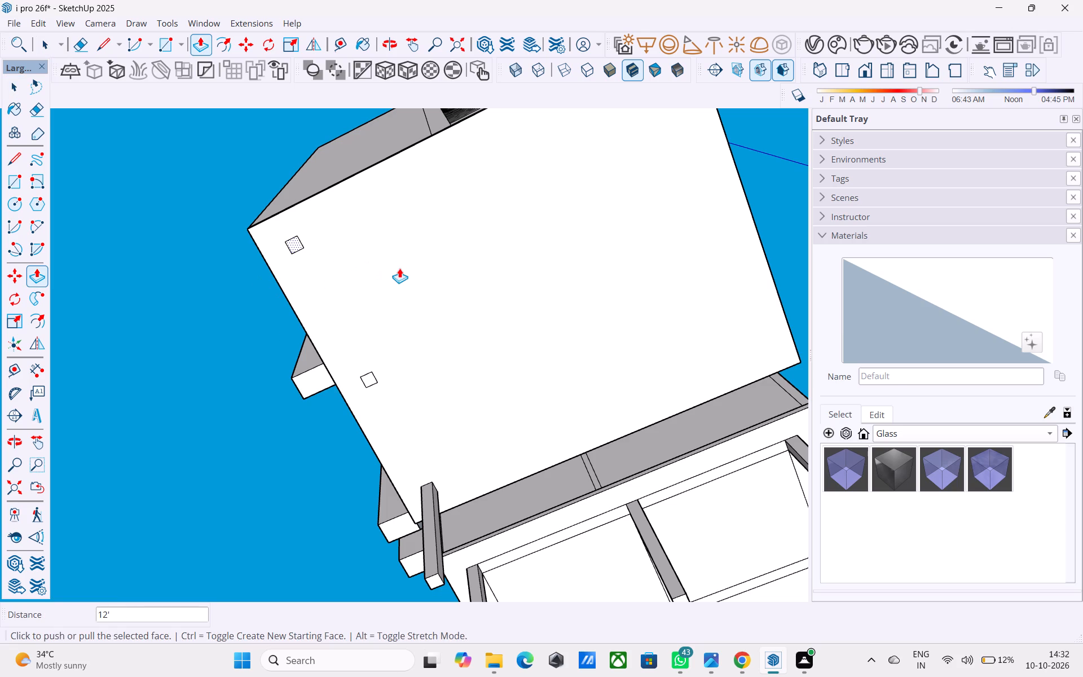
Push the left block's remaining corner column beside the right block 12' back flush with the underside.
key(space)
shift+middle_drag(426, 472, 402, 307)
scroll(421, 421, up, 5)
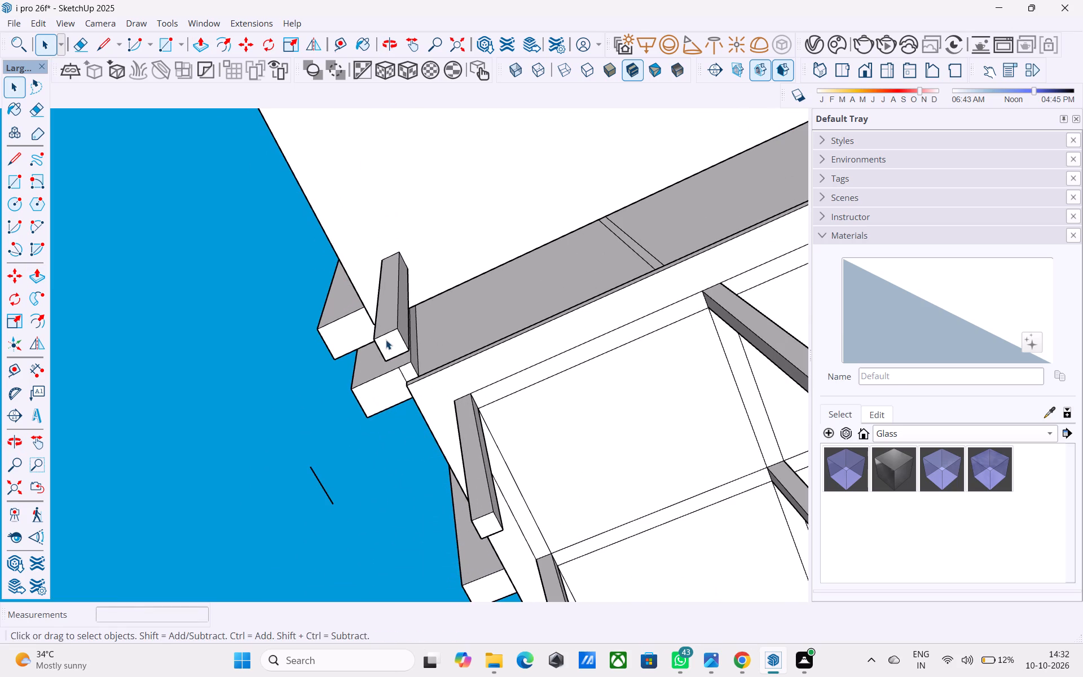
click(386, 340)
key(p)
click(386, 340)
click(466, 230)
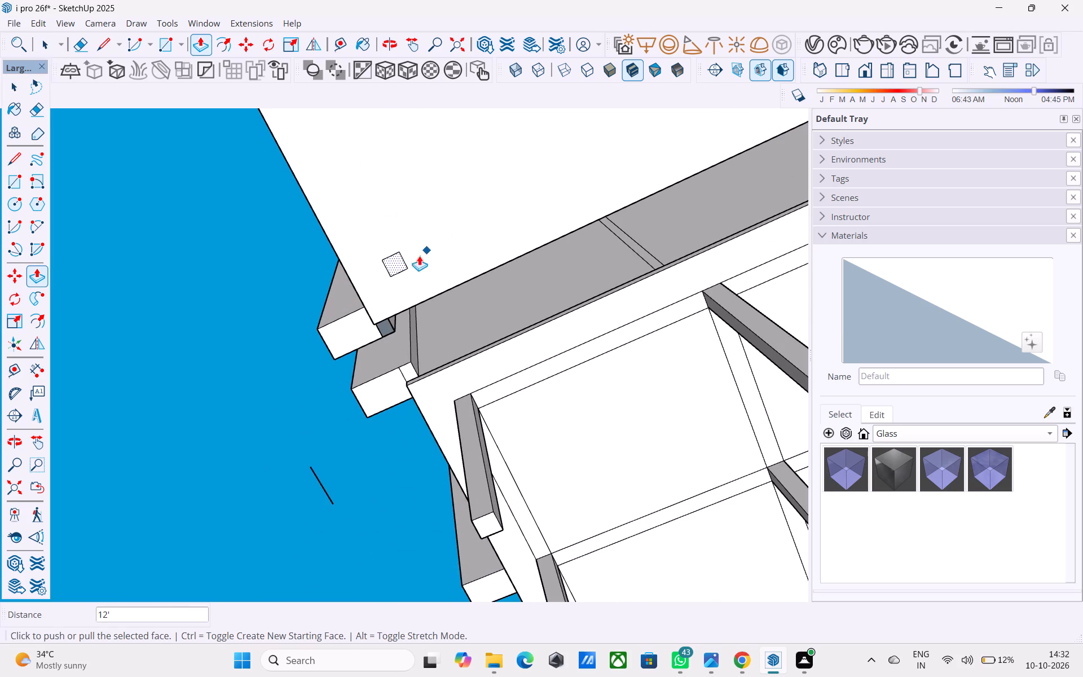
Erase the three square column outlines left on the left block's underside.
shift+scroll(399, 284, down, 2)
shift+middle_drag(402, 301, 440, 443)
key(e)
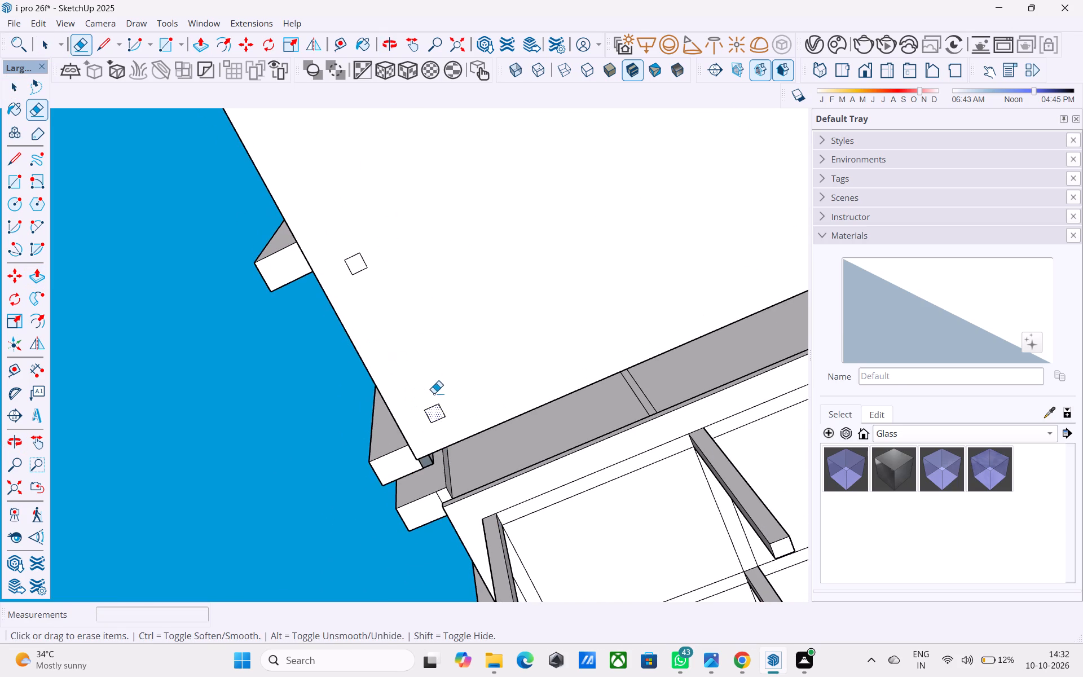
drag(434, 396, 439, 425)
drag(449, 406, 428, 425)
drag(370, 262, 346, 270)
drag(349, 260, 355, 266)
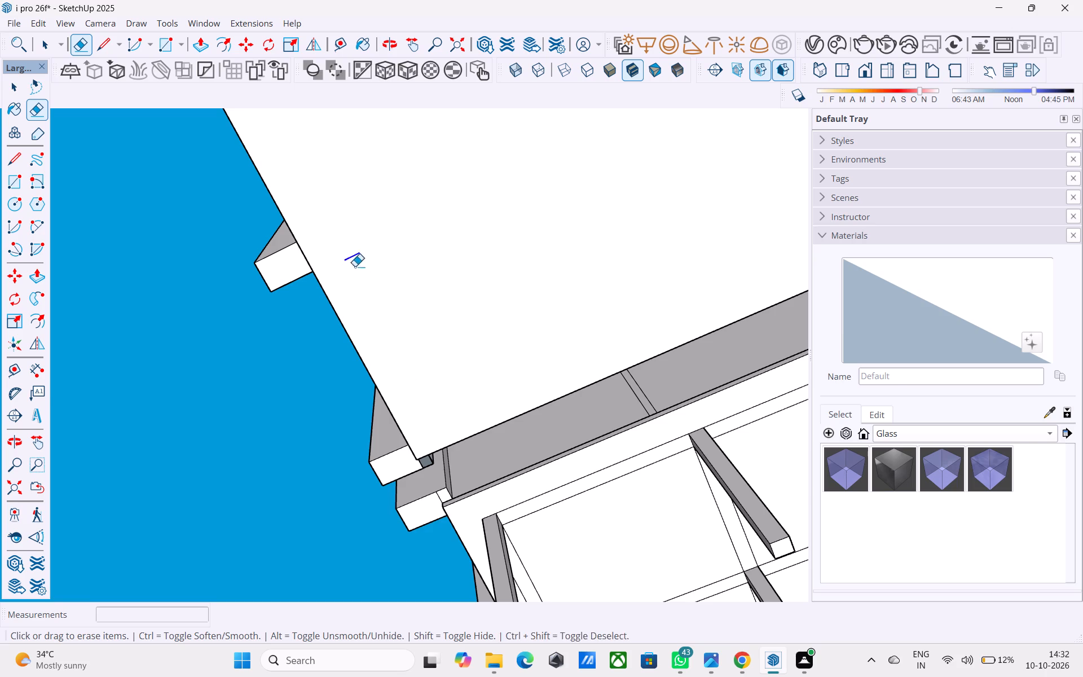
drag(355, 266, 364, 275)
middle_drag(366, 277, 457, 406)
drag(365, 184, 348, 194)
drag(339, 174, 368, 203)
scroll(350, 269, down, 12)
key(space)
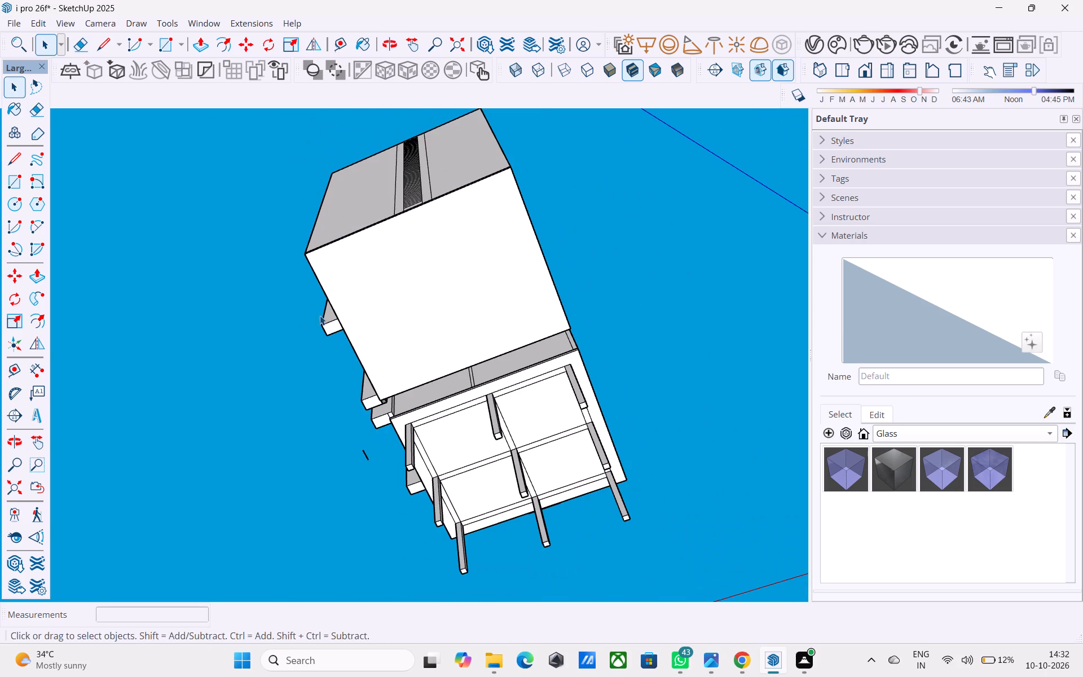
Select the left block's plain underside slab with its connected faces and edges and make it a group.
middle_drag(326, 313, 314, 410)
scroll(338, 384, up, 1)
scroll(382, 341, down, 4)
middle_drag(384, 334, 339, 512)
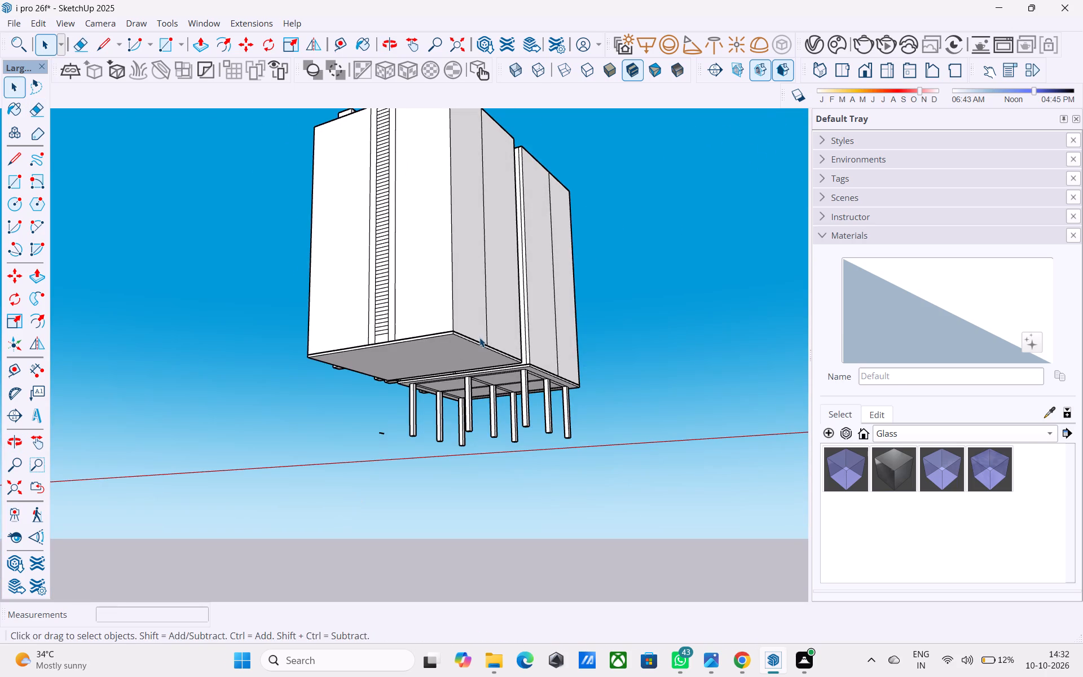
shift+middle_drag(477, 338, 397, 239)
middle_drag(390, 258, 385, 306)
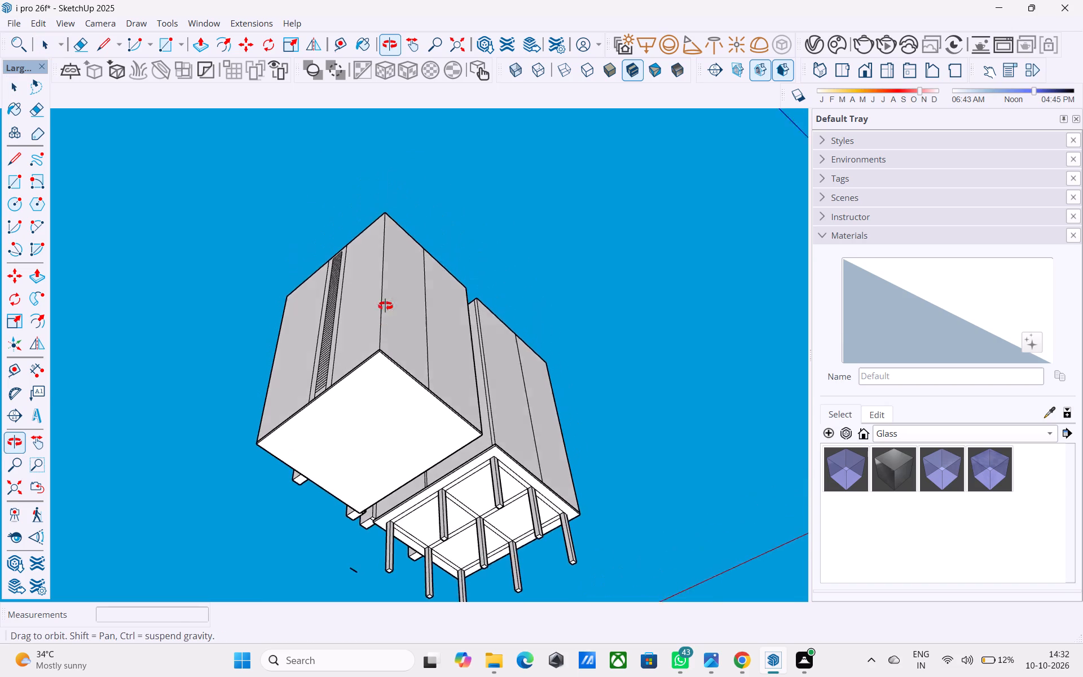
middle_drag(385, 306, 395, 244)
double_click(377, 430)
middle_drag(355, 412, 381, 398)
scroll(394, 398, up, 5)
middle_drag(369, 398, 327, 597)
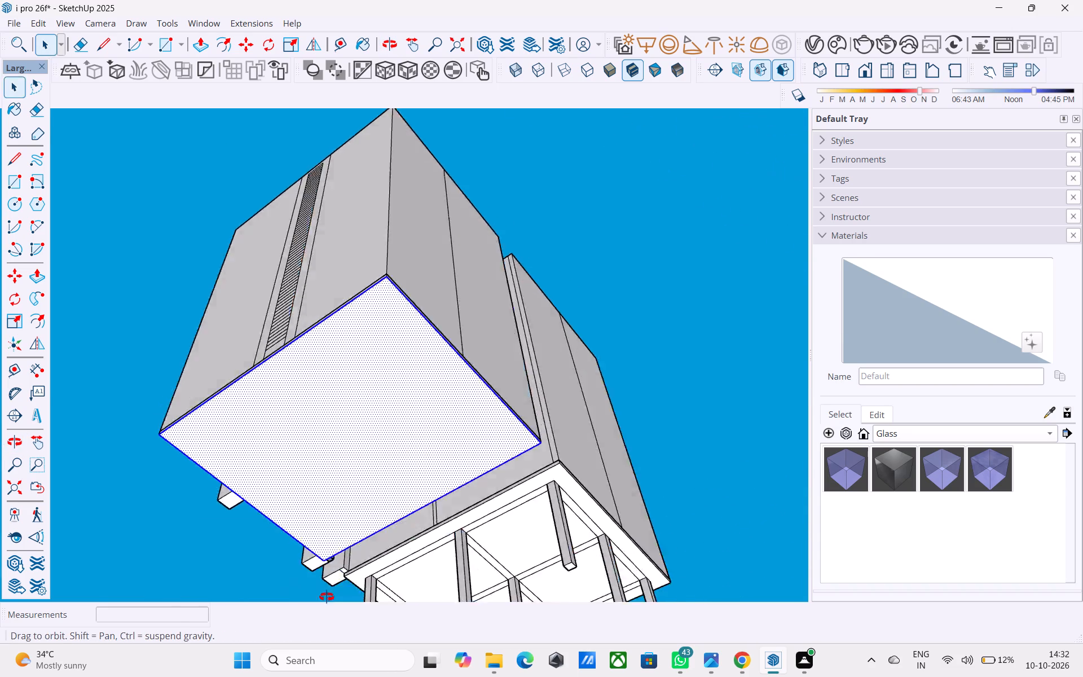
middle_drag(327, 597, 319, 614)
scroll(316, 630, up, 1)
triple_click(367, 435)
right_click(366, 435)
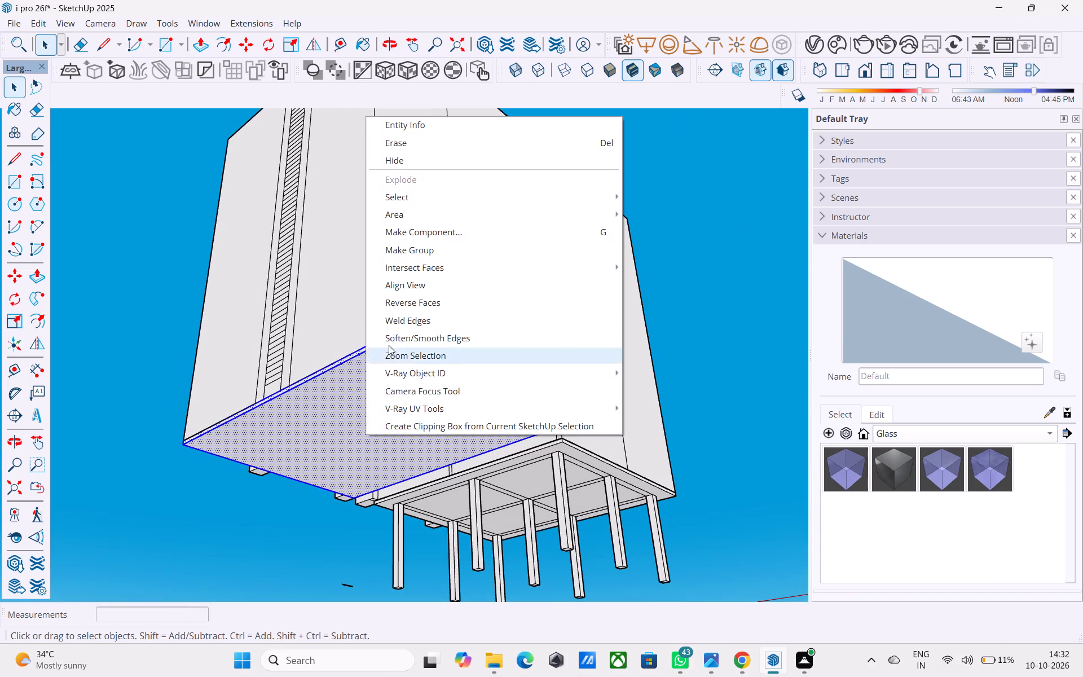
click(410, 256)
Inside the left block's new slab group, offset the plain underside face 2' inward.
middle_drag(412, 367, 421, 288)
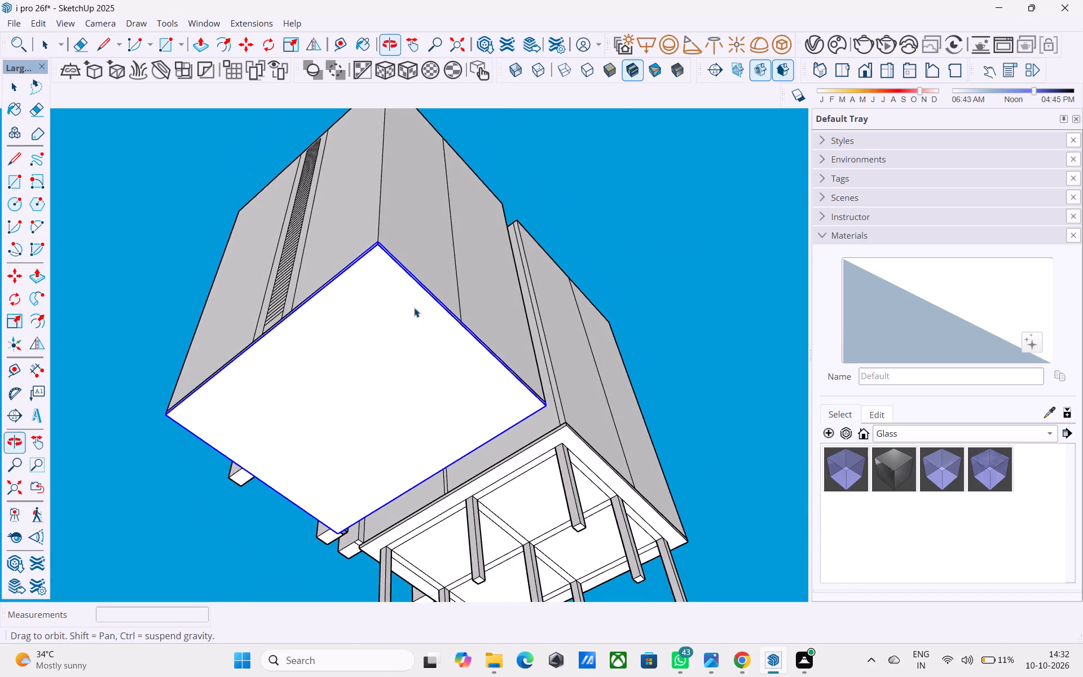
double_click(395, 373)
middle_drag(384, 372, 420, 337)
click(390, 399)
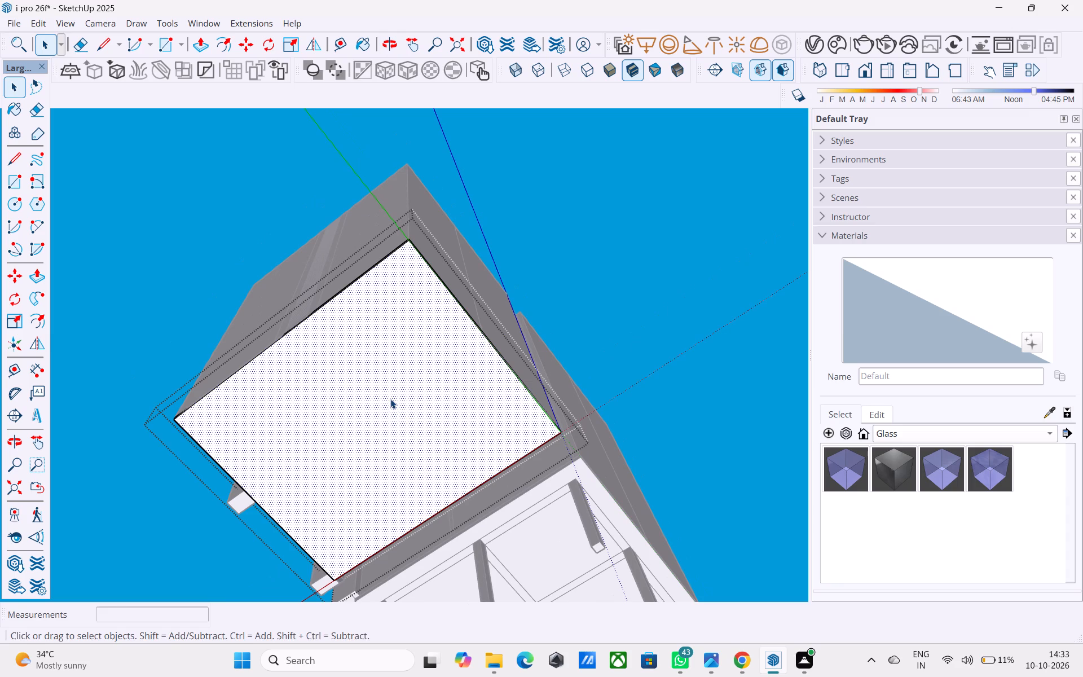
key(f)
click(390, 399)
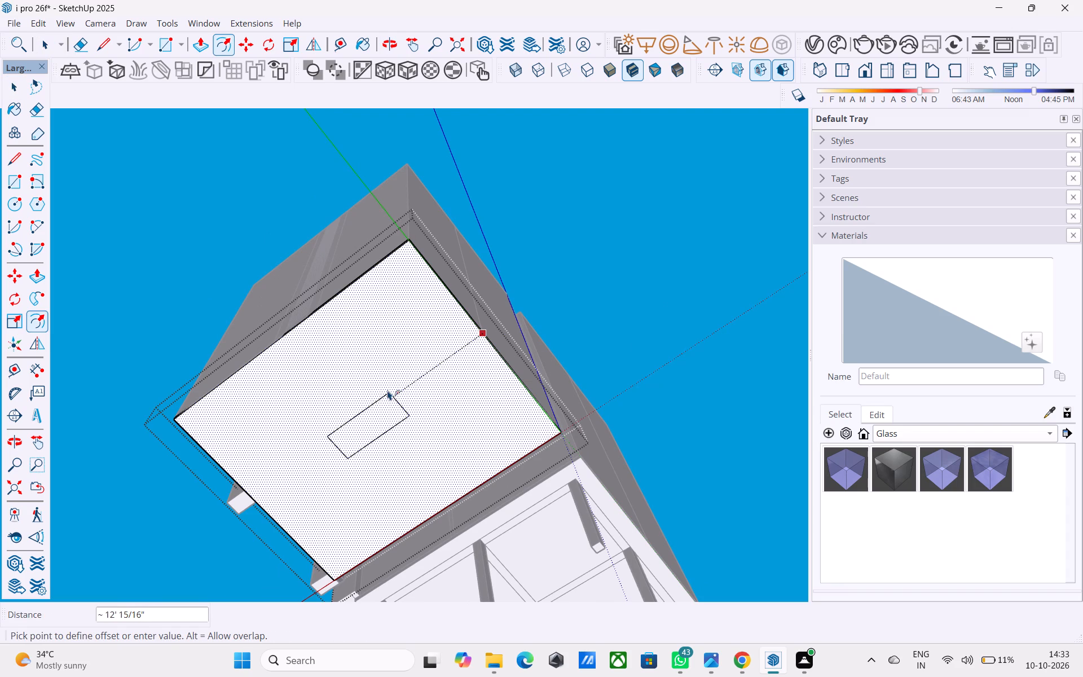
text(2')
key(Return)
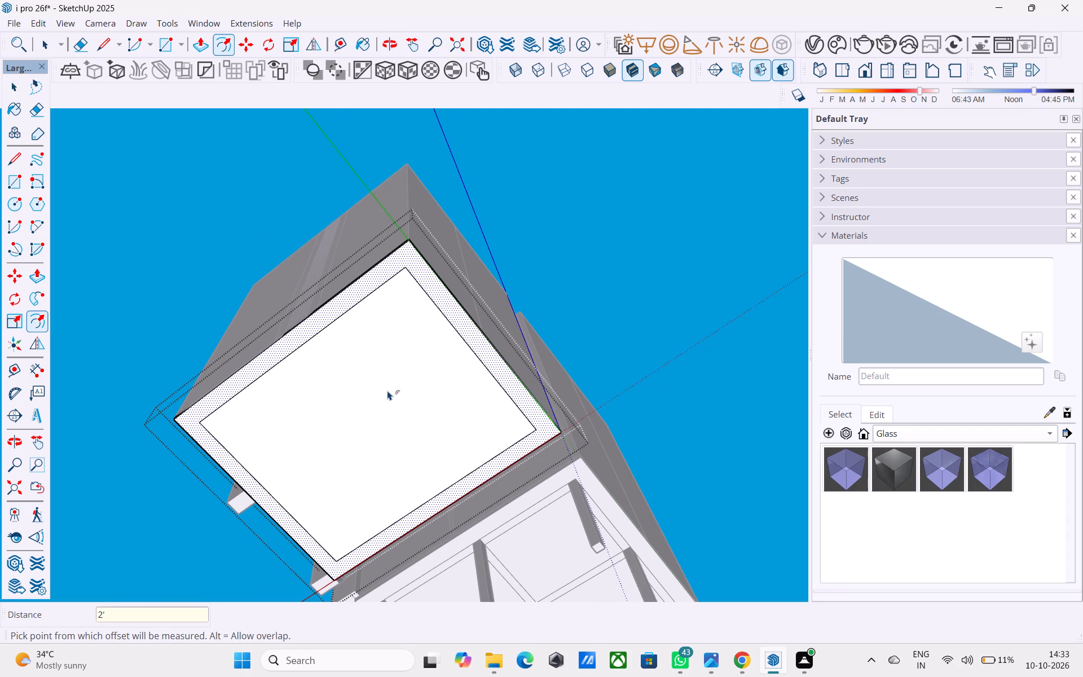
key(space)
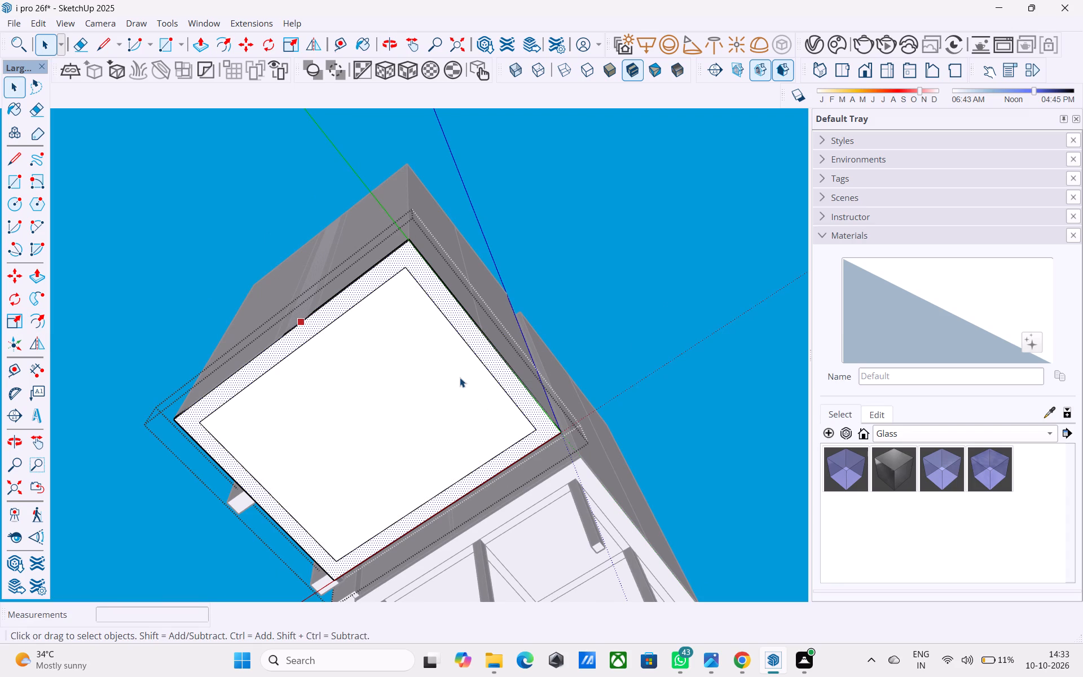
key(space)
key(Escape)
Reopen the slab group and offset the inner underside face another 1' inward to form a border band.
click(454, 414)
double_click(447, 414)
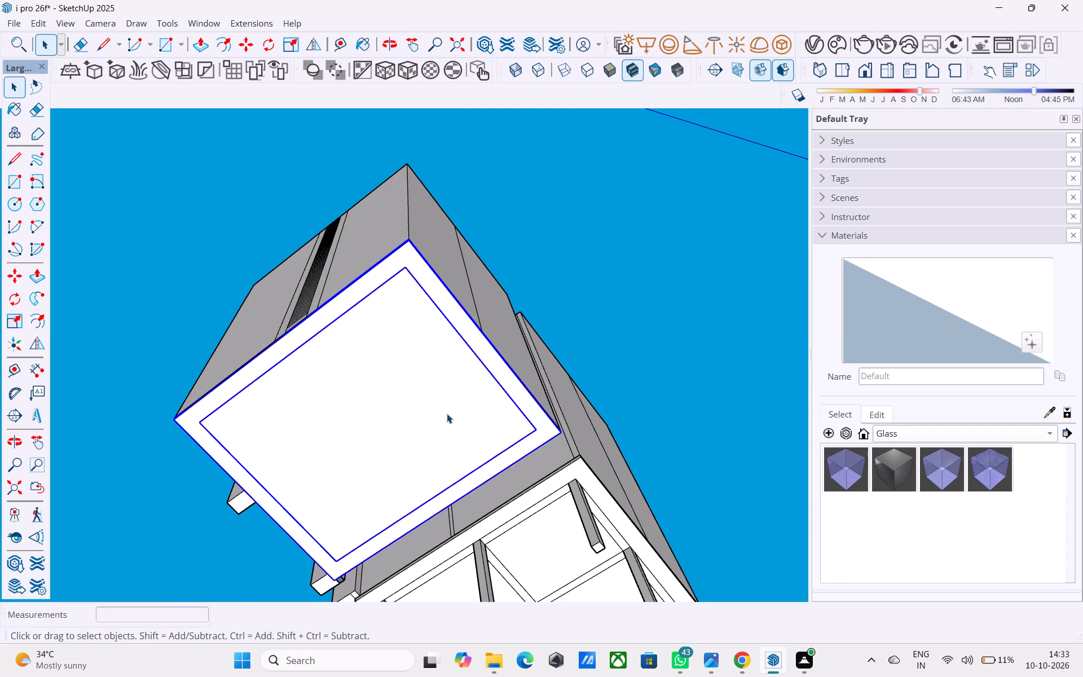
click(425, 409)
key(f)
click(424, 407)
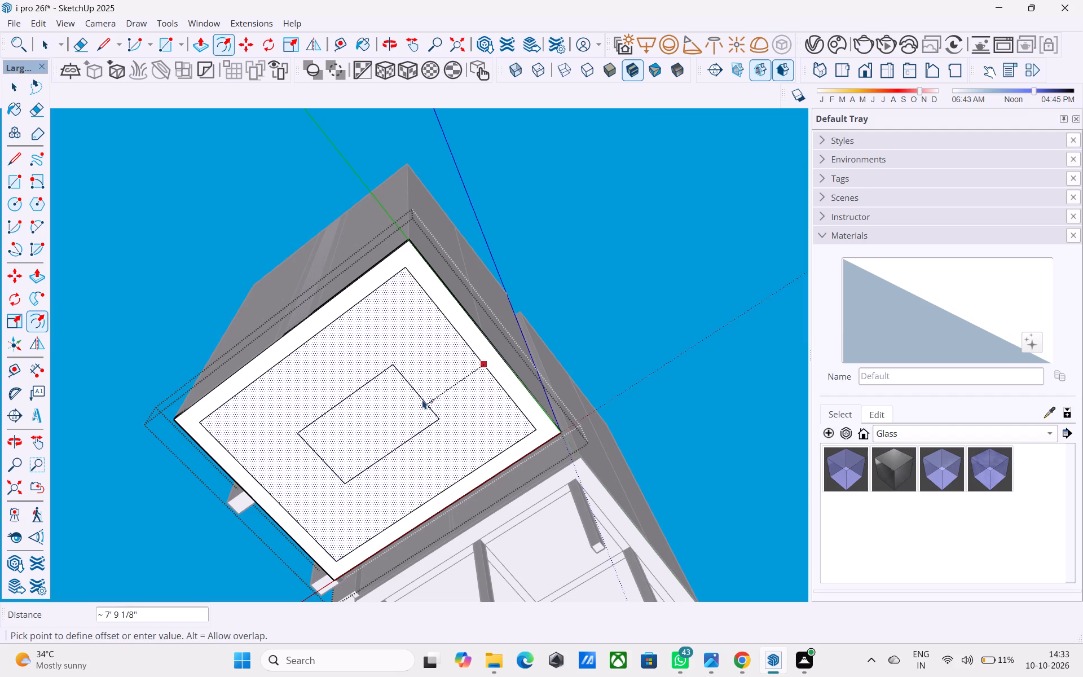
text(1')
key(Return)
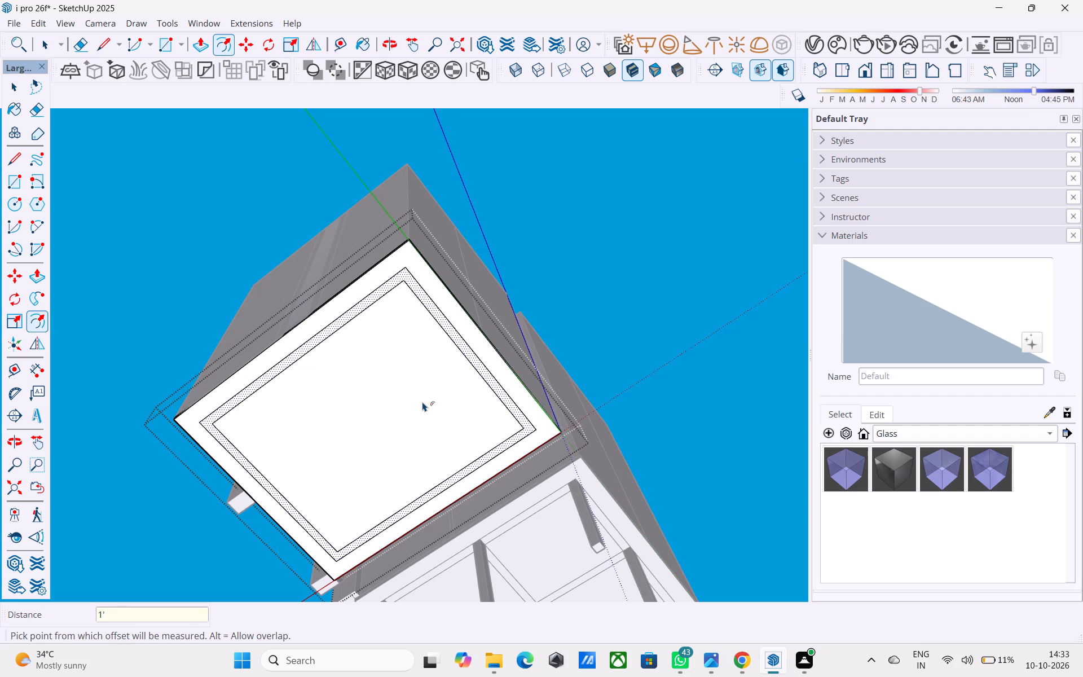
key(space)
Draw two crossing centre lines between the midpoints of the inner rectangle's opposite edges, dividing it into four panels.
middle_drag(418, 441, 614, 462)
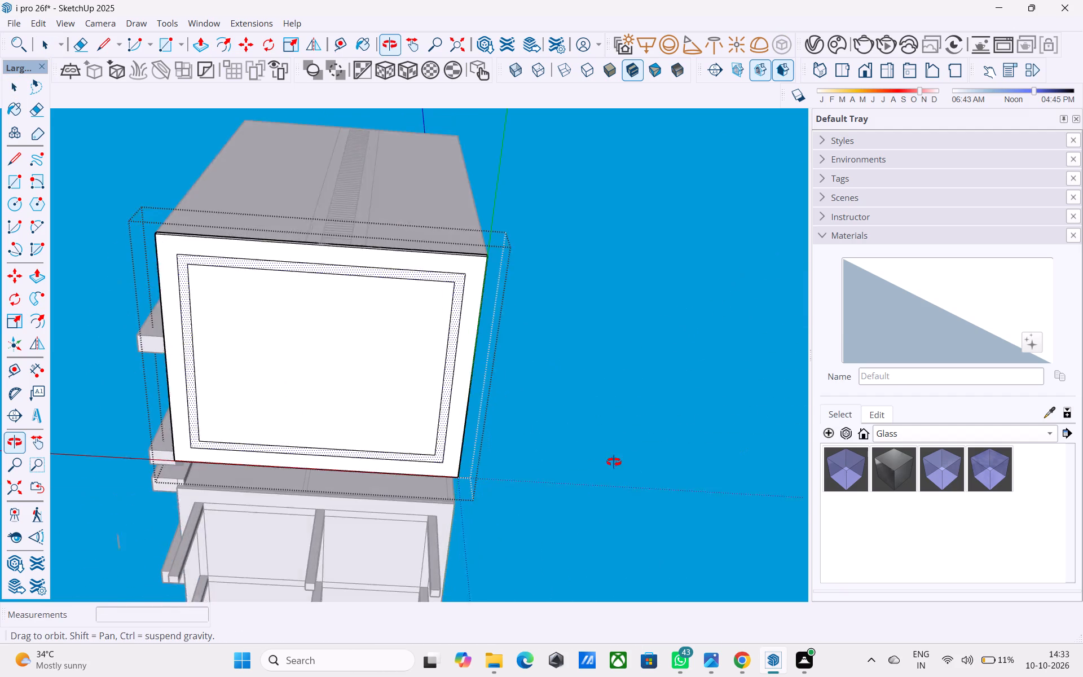
middle_drag(614, 462, 617, 461)
shift+middle_drag(395, 342, 562, 423)
middle_drag(562, 423, 535, 456)
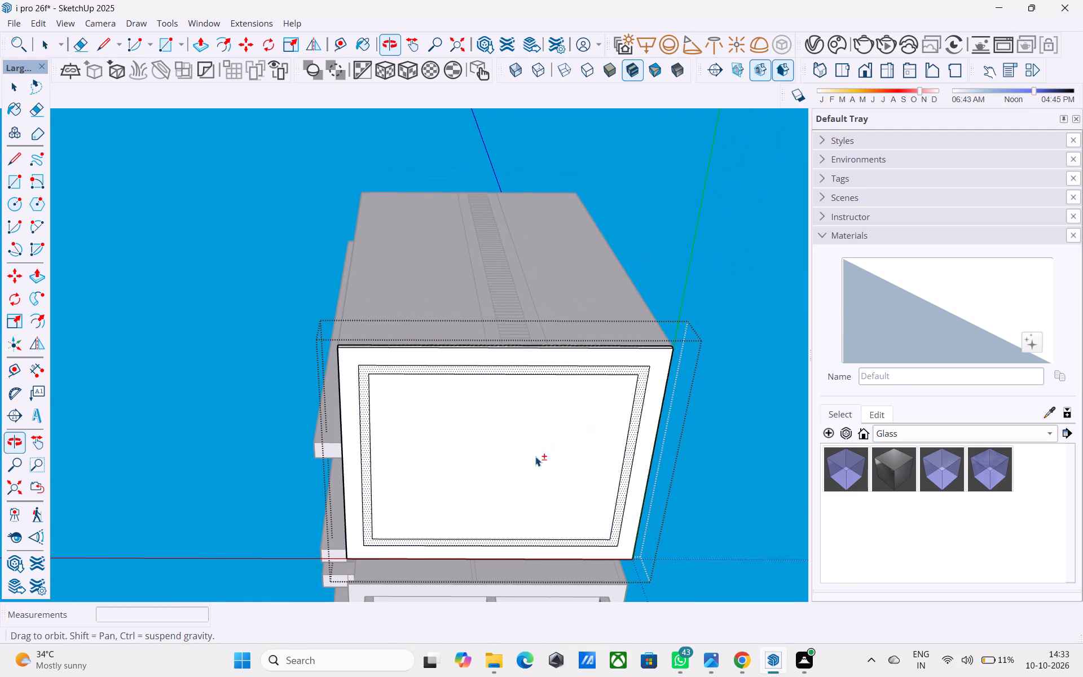
key(l)
scroll(392, 388, up, 5)
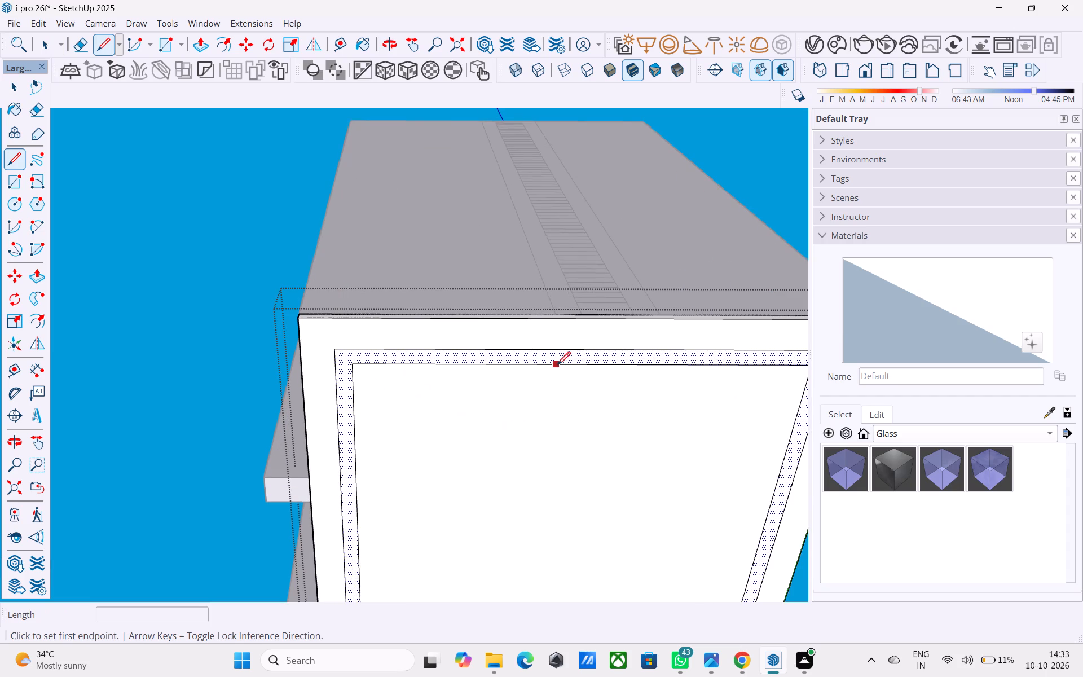
click(582, 368)
scroll(574, 373, down, 6)
shift+middle_drag(586, 434, 516, 331)
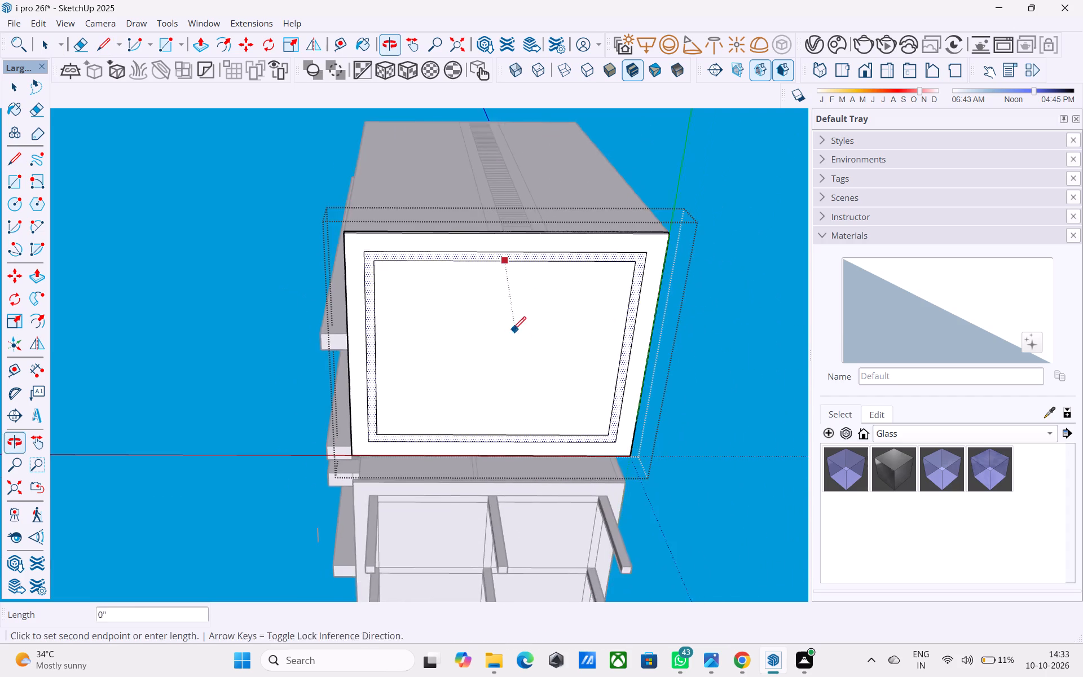
scroll(499, 377, up, 4)
click(492, 464)
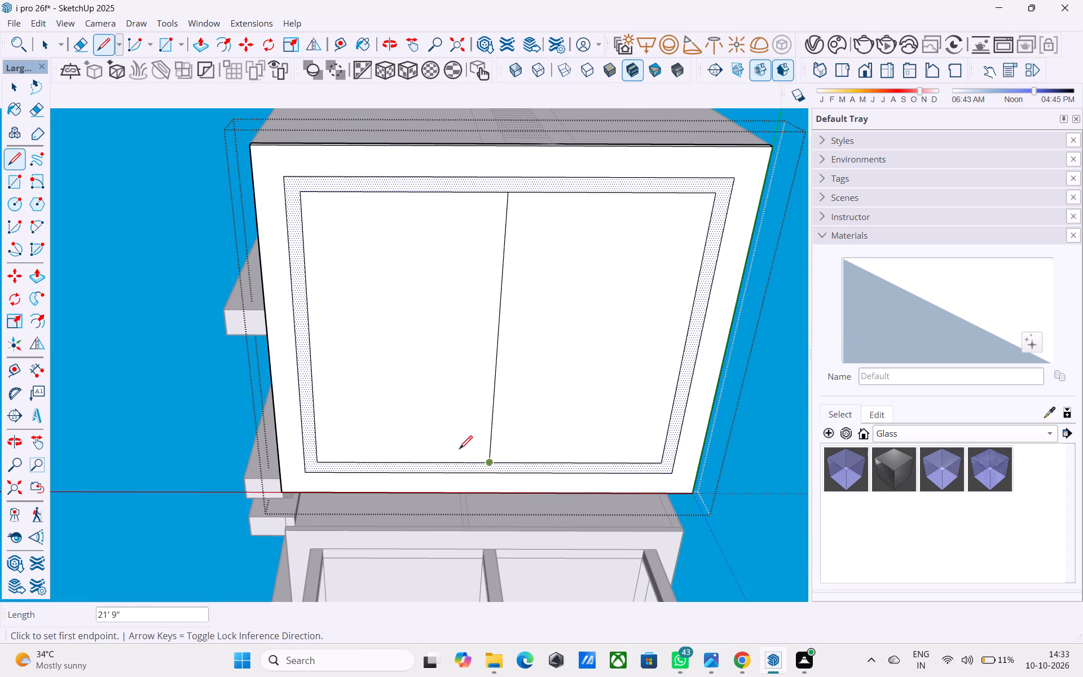
click(311, 340)
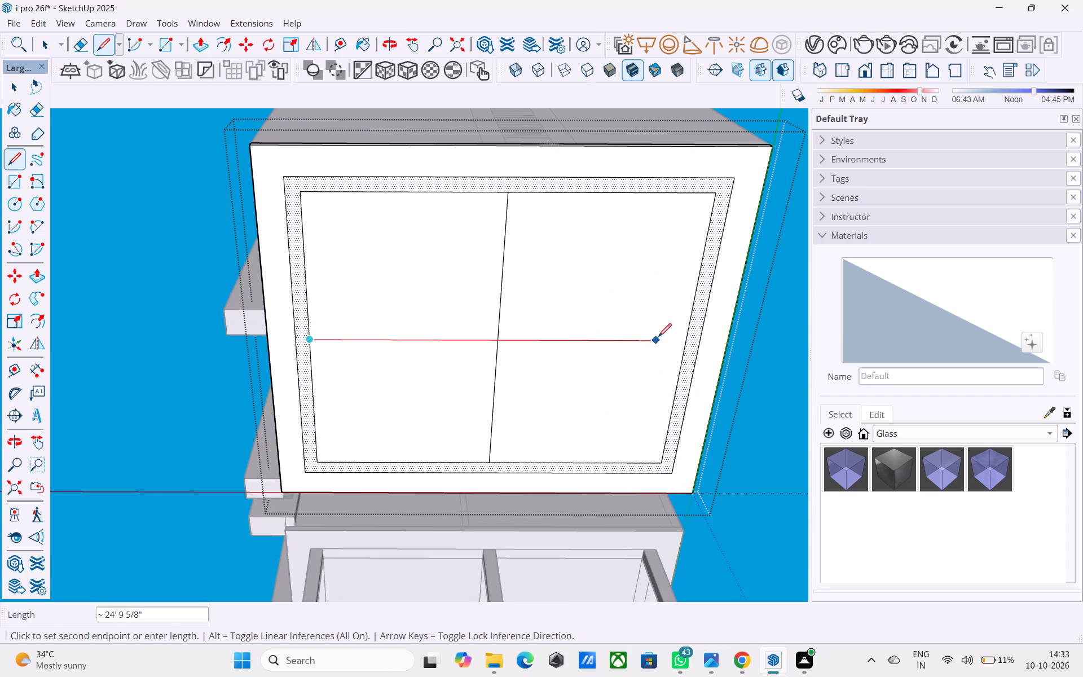
click(690, 339)
key(space)
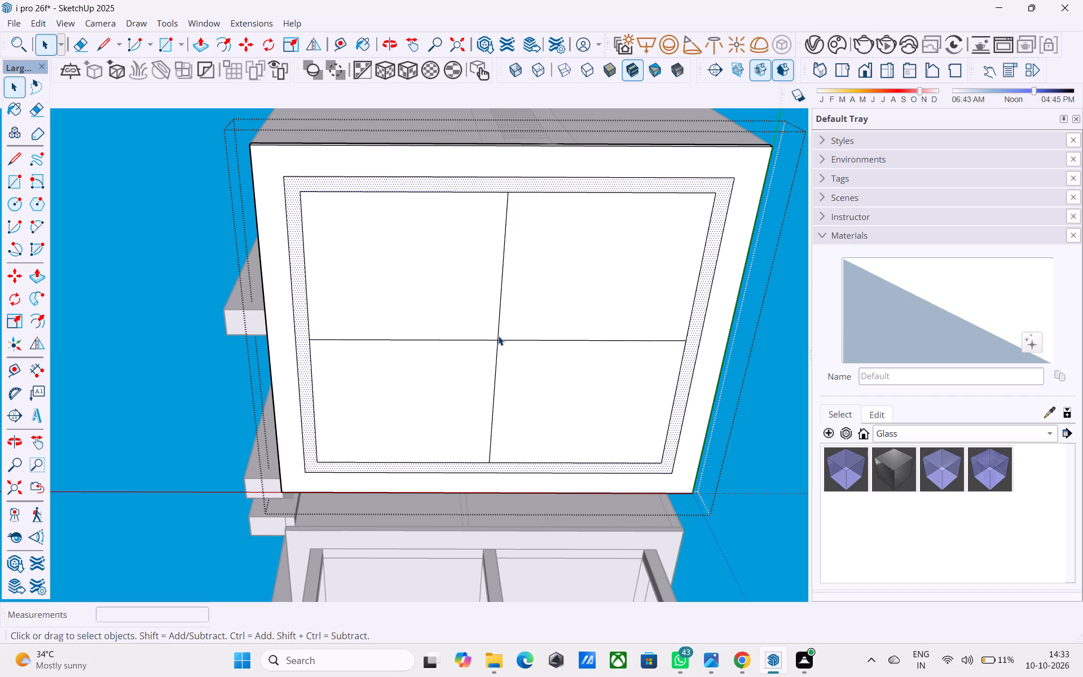
Copy both halves of the centre line perpendicular to the louvred wall 1' toward the green axis side.
click(496, 330)
click(498, 330)
key(m)
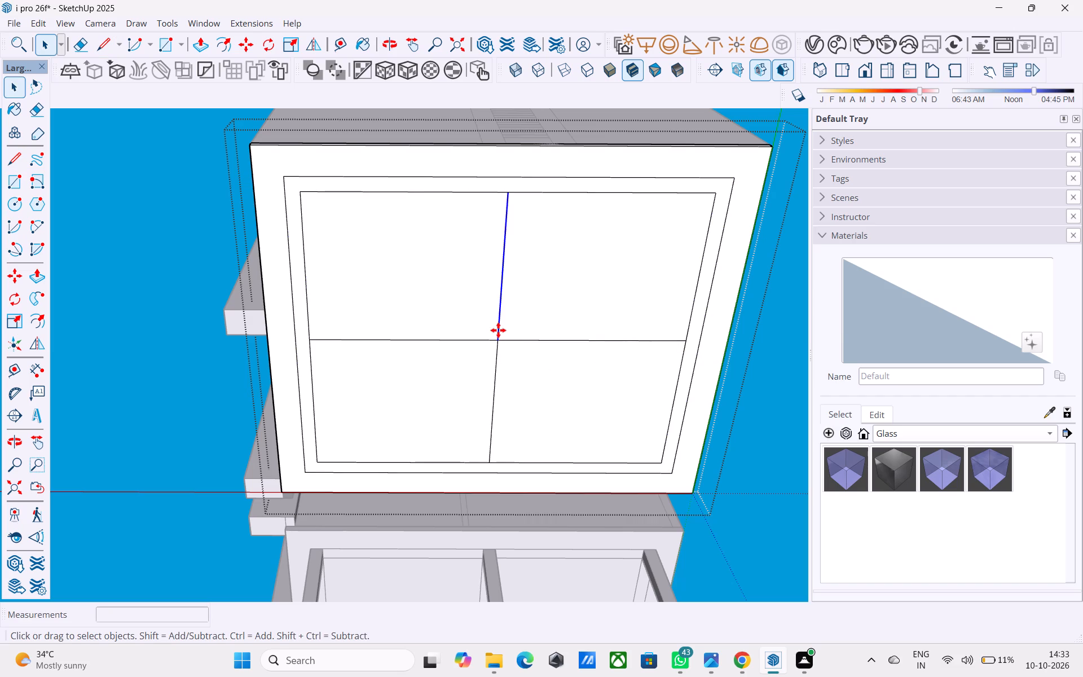
click(502, 196)
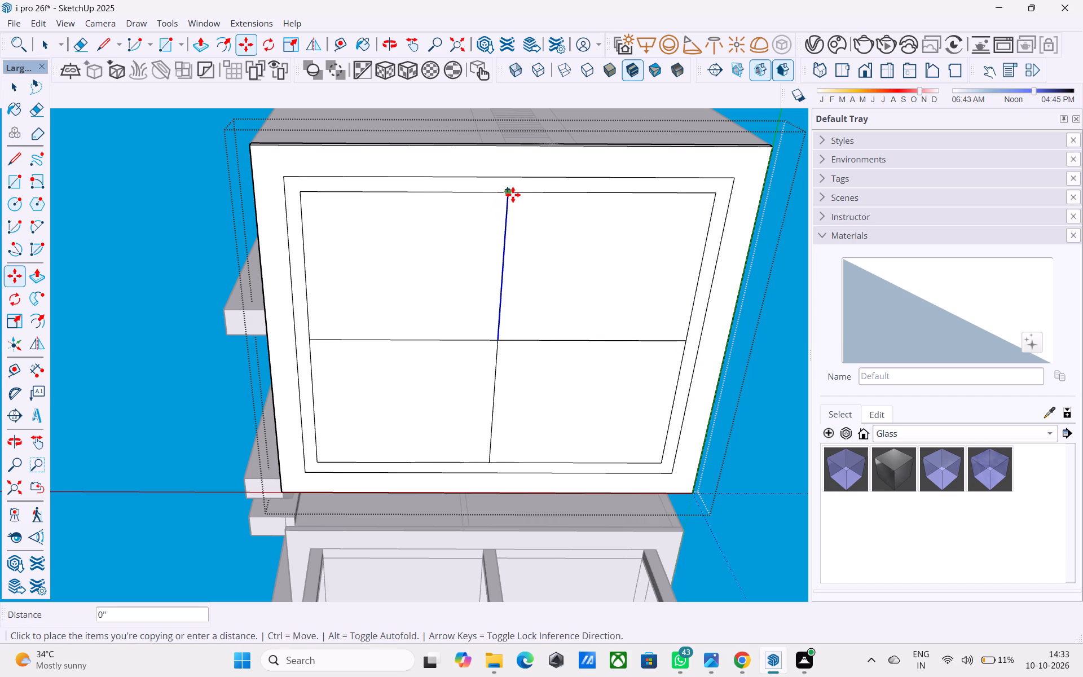
click(522, 195)
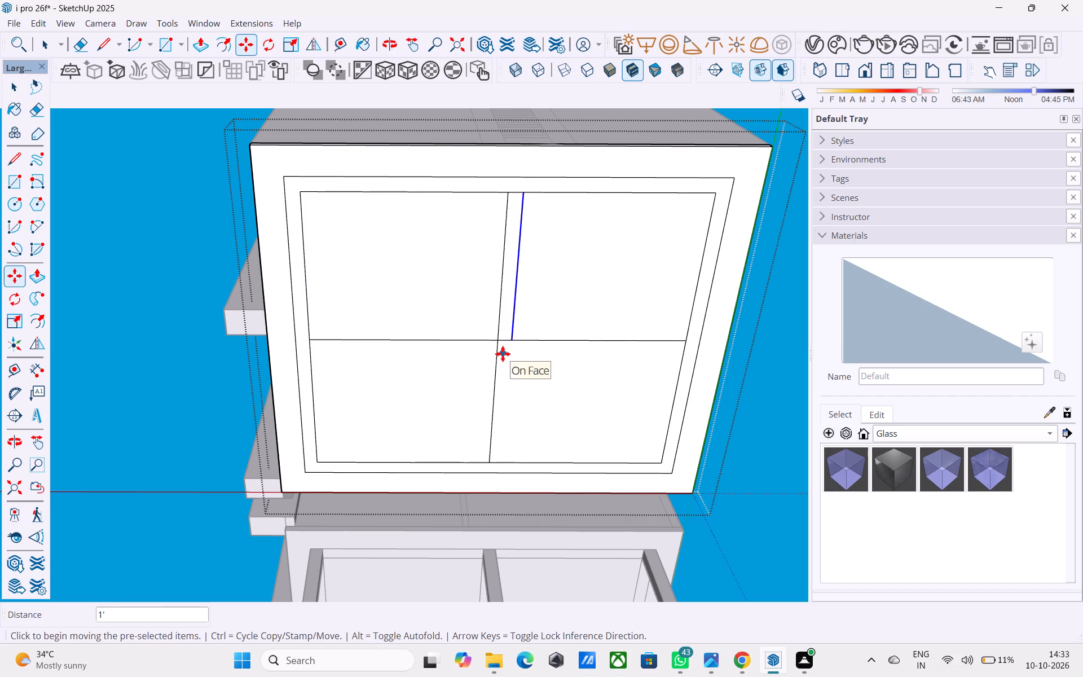
key(space)
click(498, 354)
key(m)
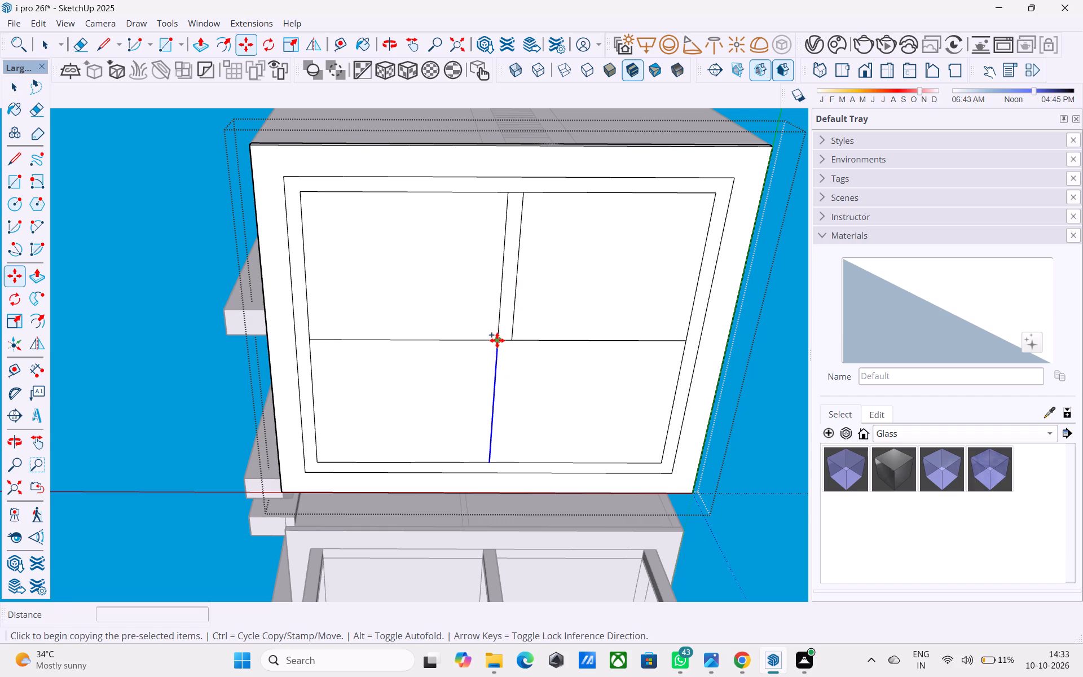
click(497, 340)
click(508, 341)
key(space)
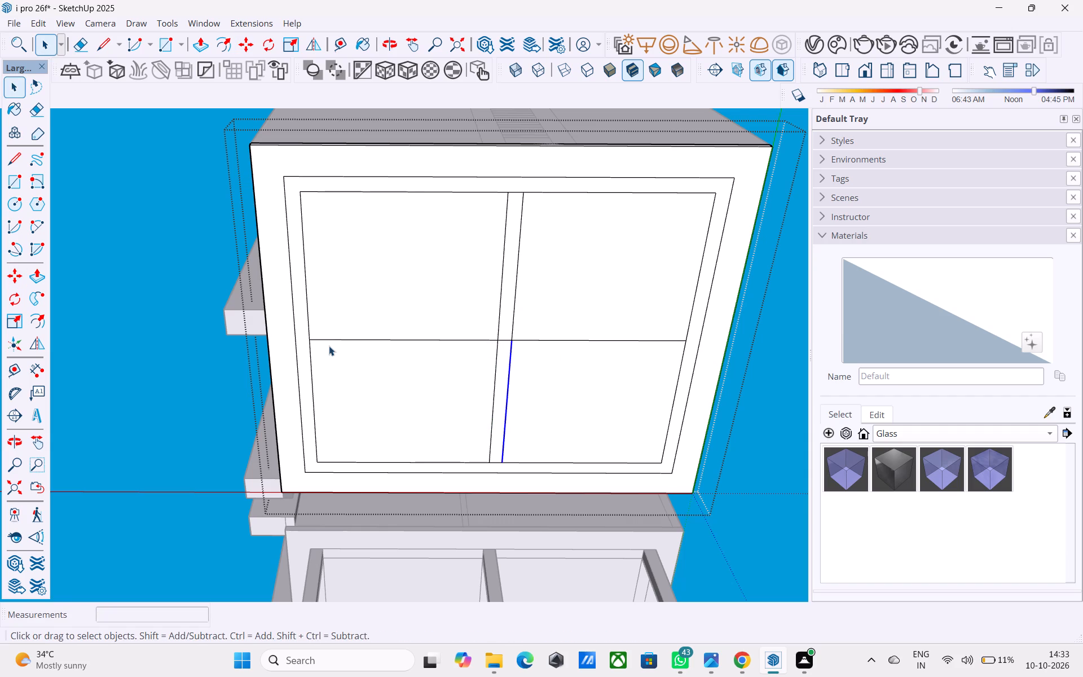
Copy both outer segments of the centre line parallel to the louvred wall 1' toward that wall.
click(315, 339)
key(m)
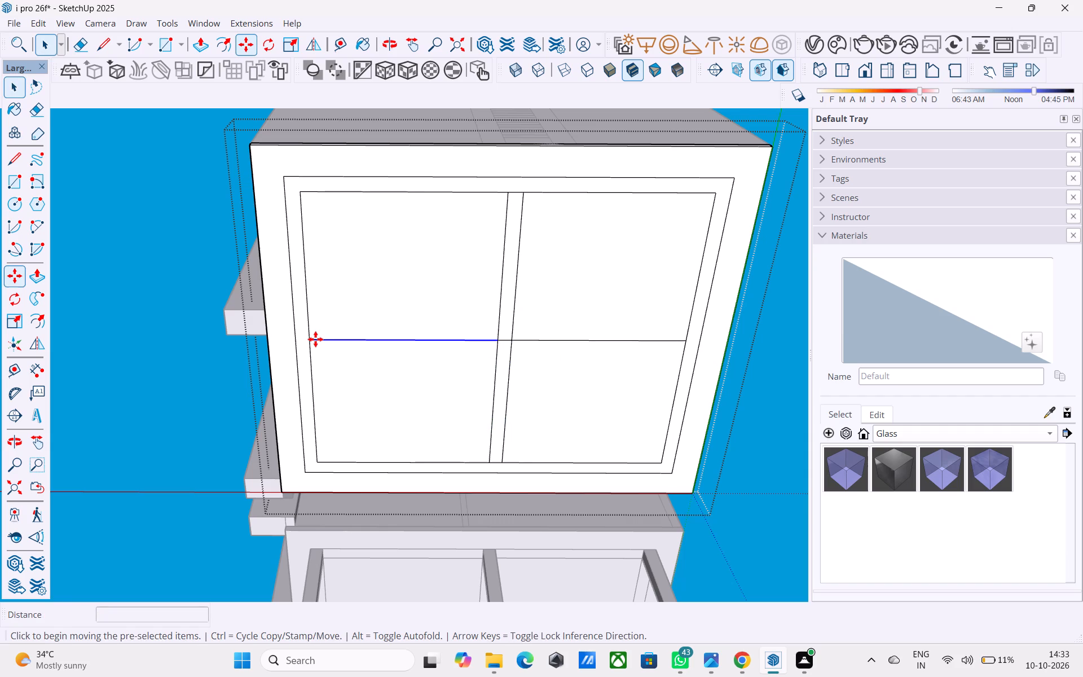
click(315, 339)
click(314, 326)
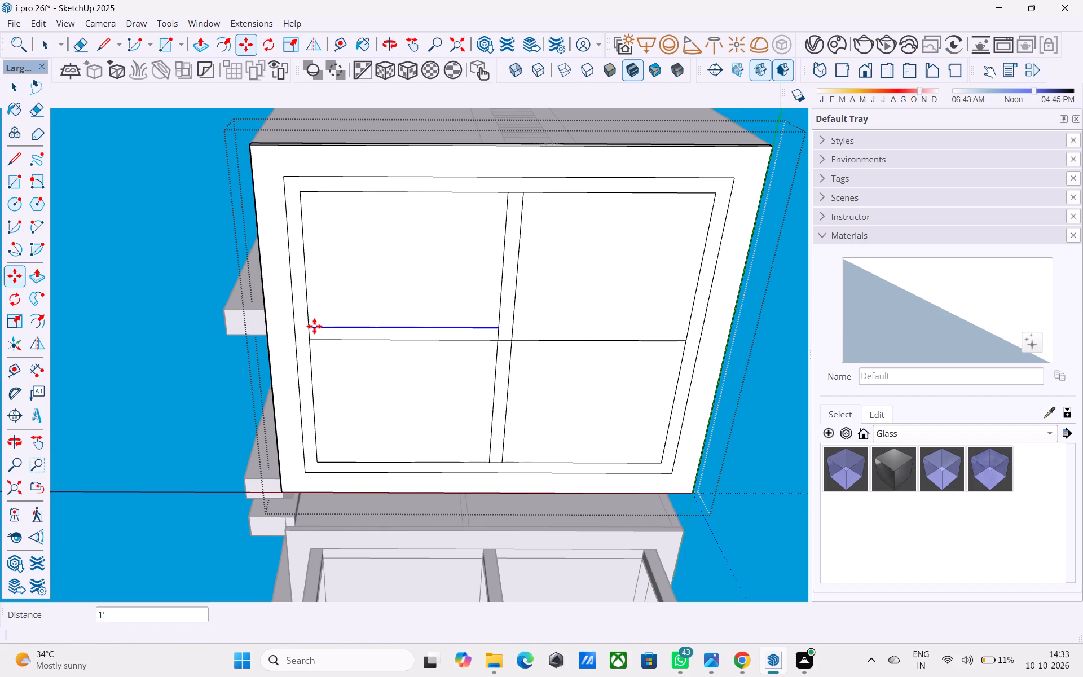
key(space)
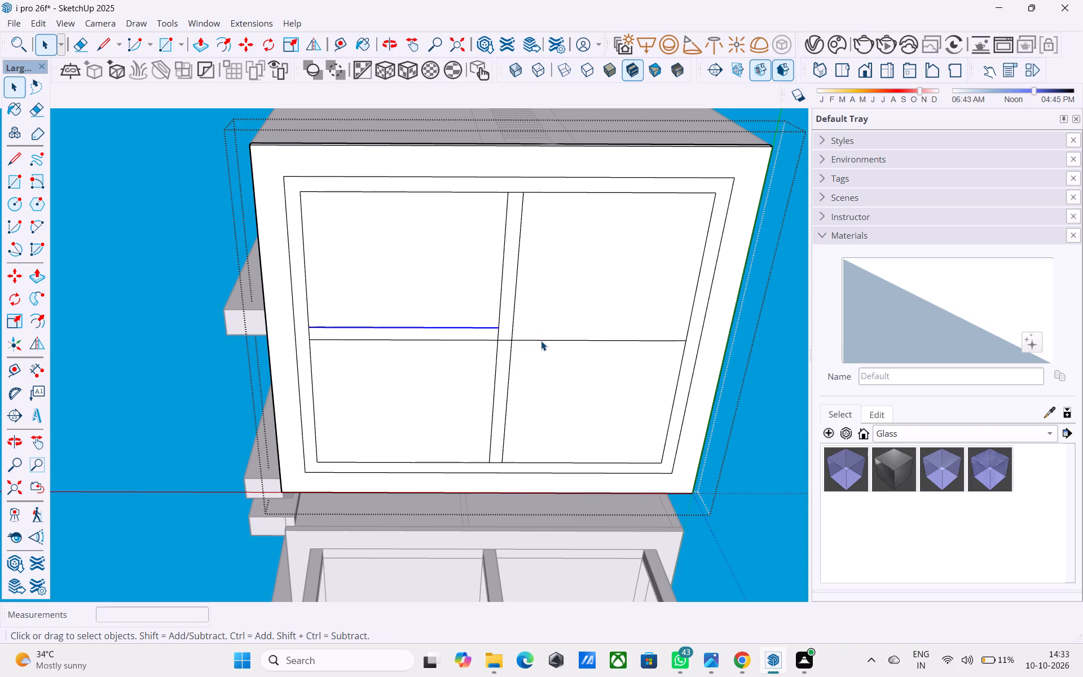
click(541, 341)
key(m)
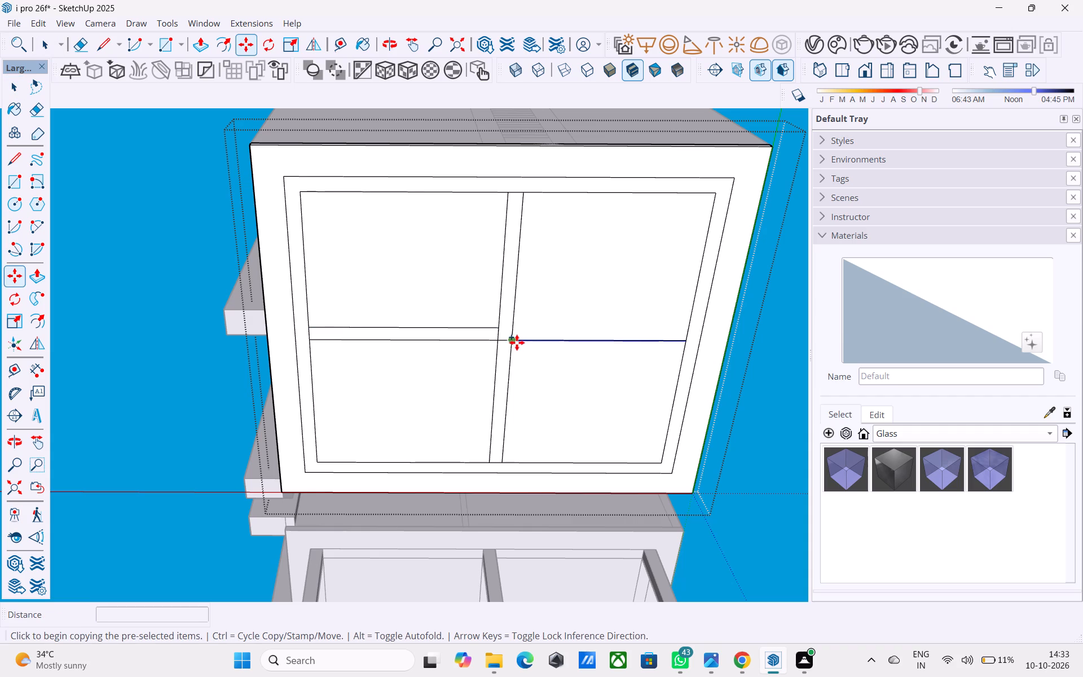
click(517, 342)
click(513, 329)
key(space)
Draw 1' lines closing the column squares at the crossbar's end opposite the green axis and at the grid's centre.
key(l)
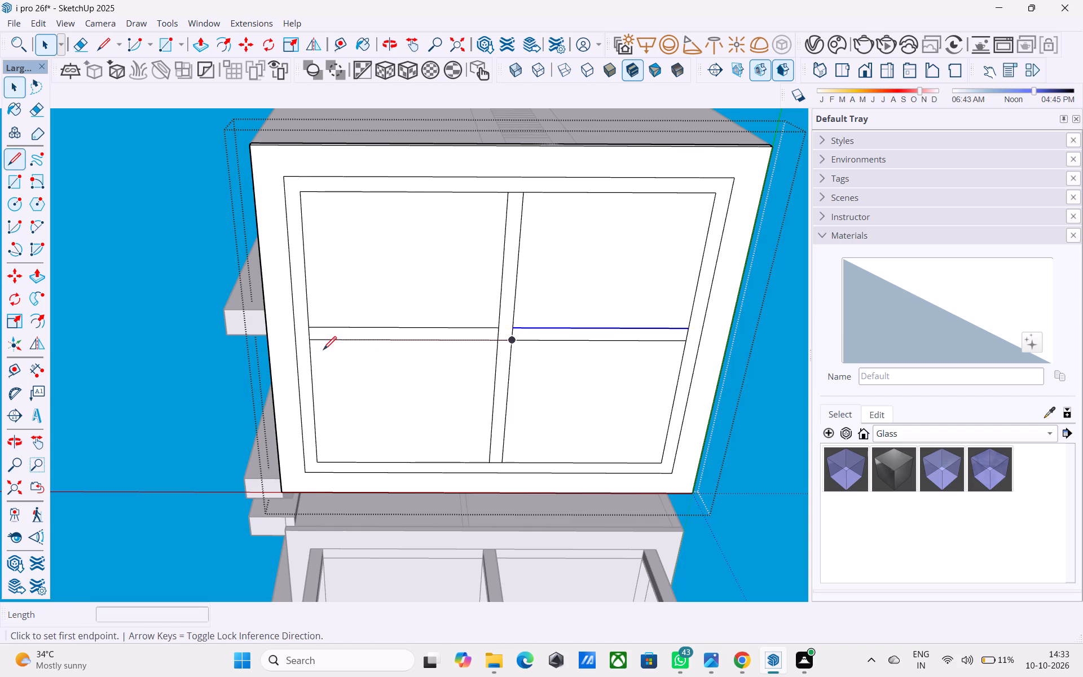
scroll(306, 340, up, 4)
click(312, 342)
click(288, 342)
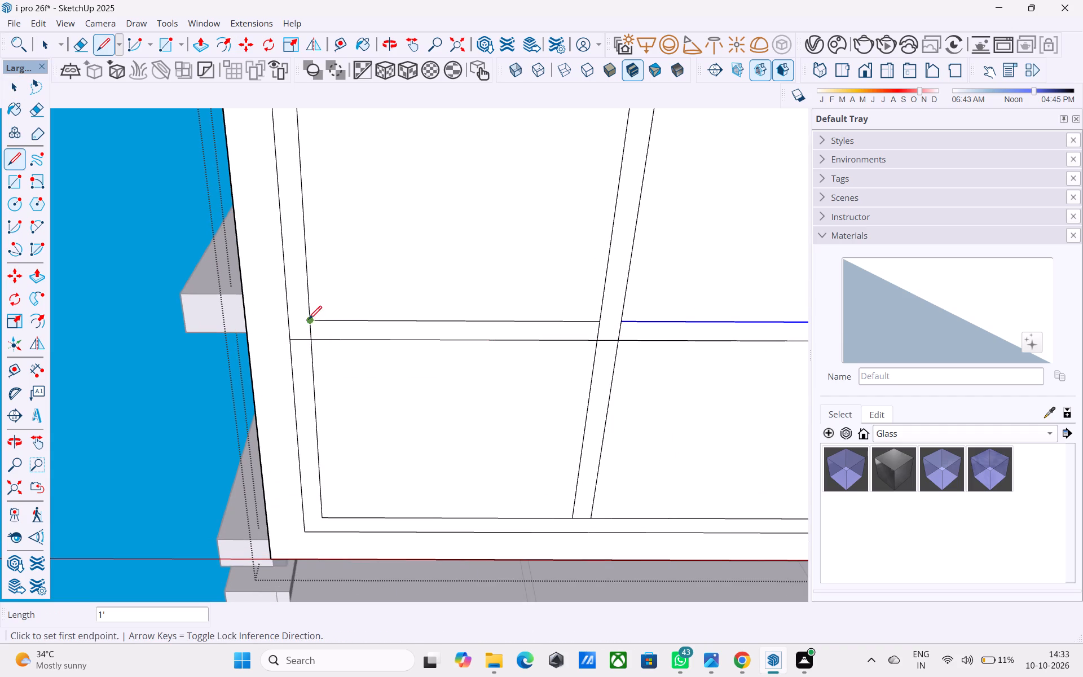
click(310, 320)
click(289, 318)
scroll(265, 375, down, 8)
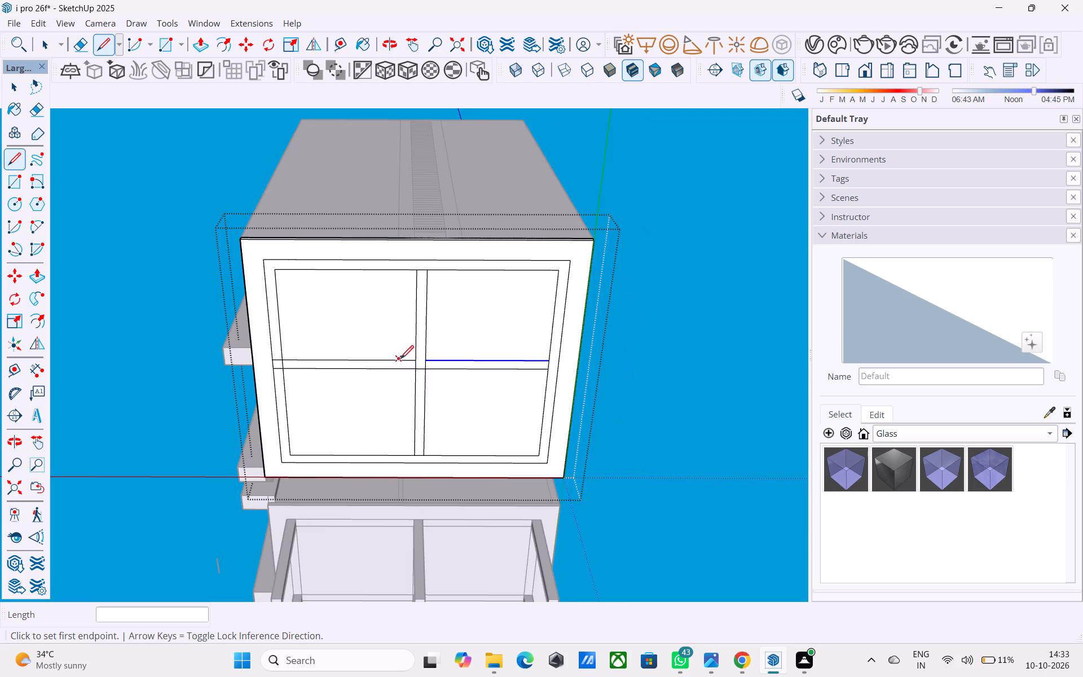
scroll(400, 360, up, 7)
click(427, 364)
click(448, 359)
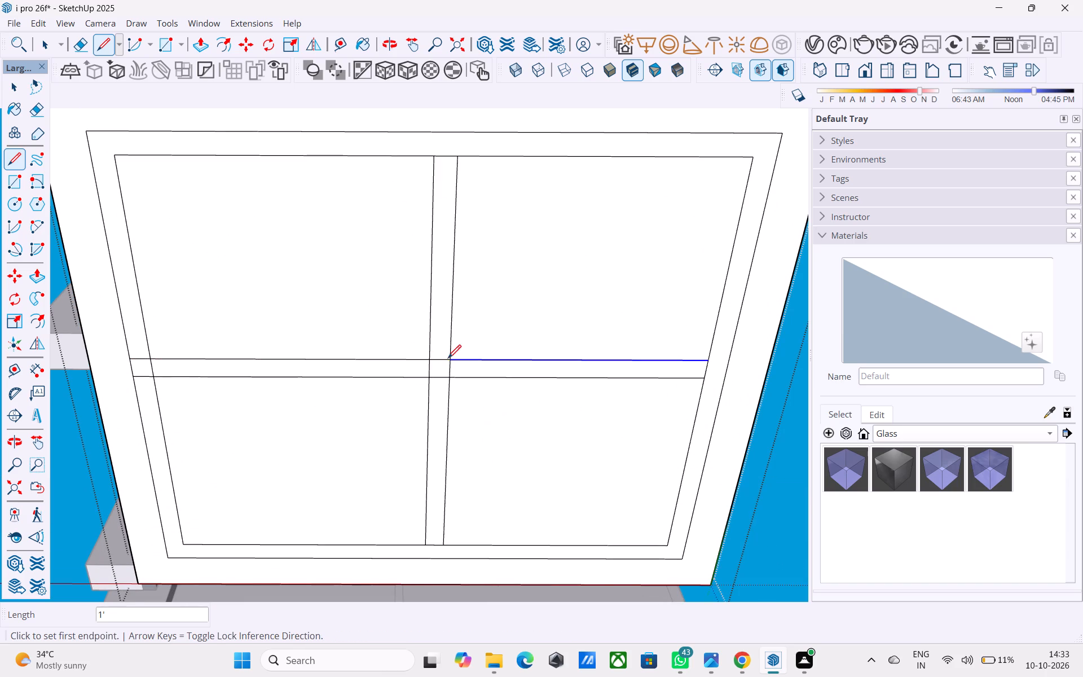
Close a 1' column square in the border band's louvred-wall corner opposite the green axis with two lines.
scroll(429, 458, down, 4)
scroll(182, 284, up, 7)
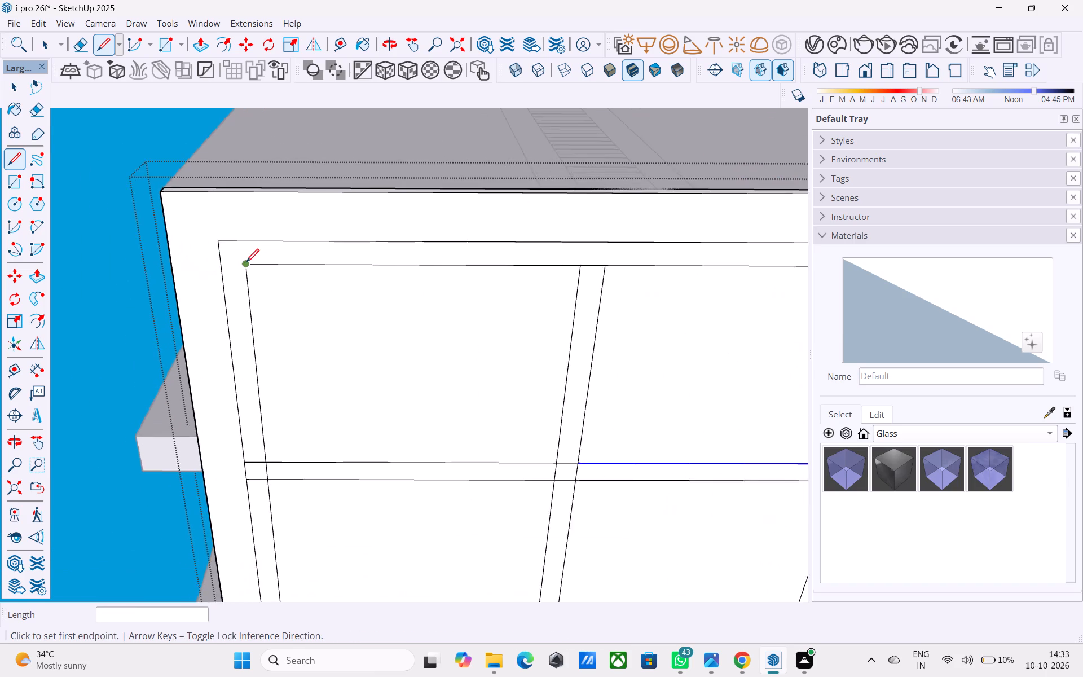
scroll(246, 263, up, 1)
click(246, 263)
click(214, 263)
click(252, 265)
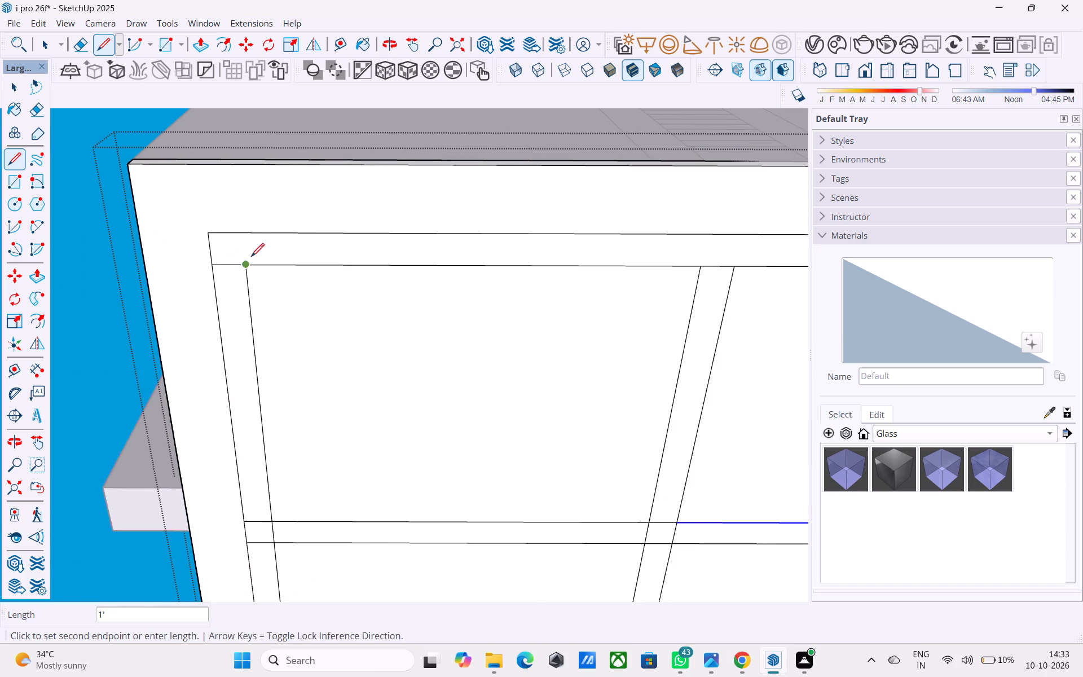
click(250, 234)
Extend the two middle band lines 1' across the border on the louvred-wall side to close a column square.
scroll(171, 317, down, 5)
scroll(622, 306, up, 7)
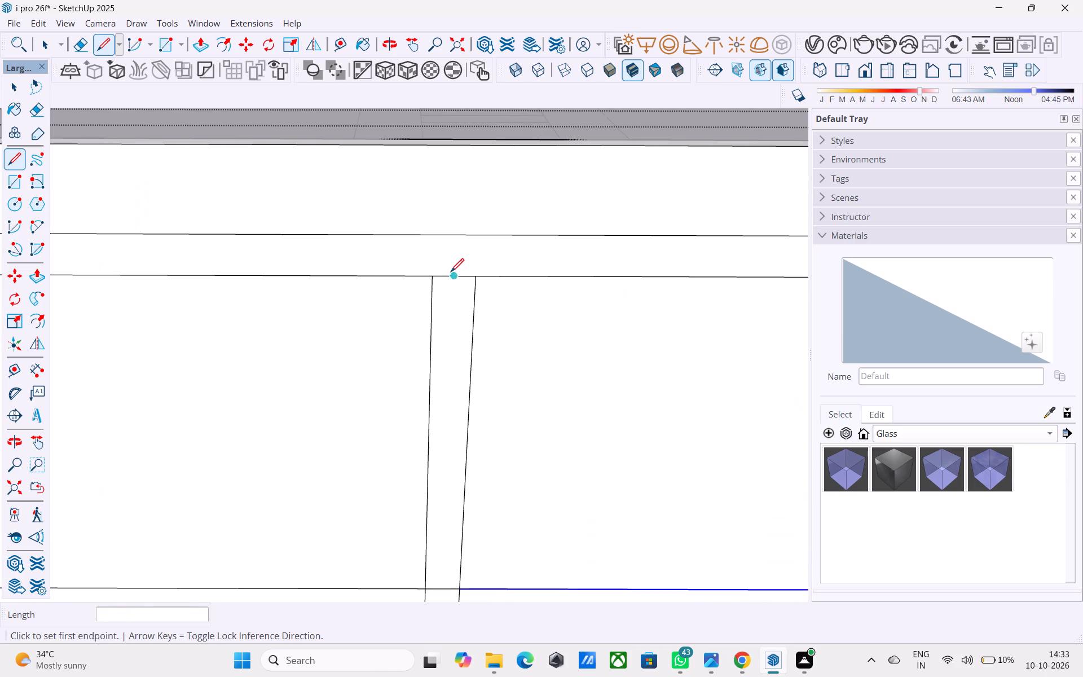
click(439, 273)
click(435, 237)
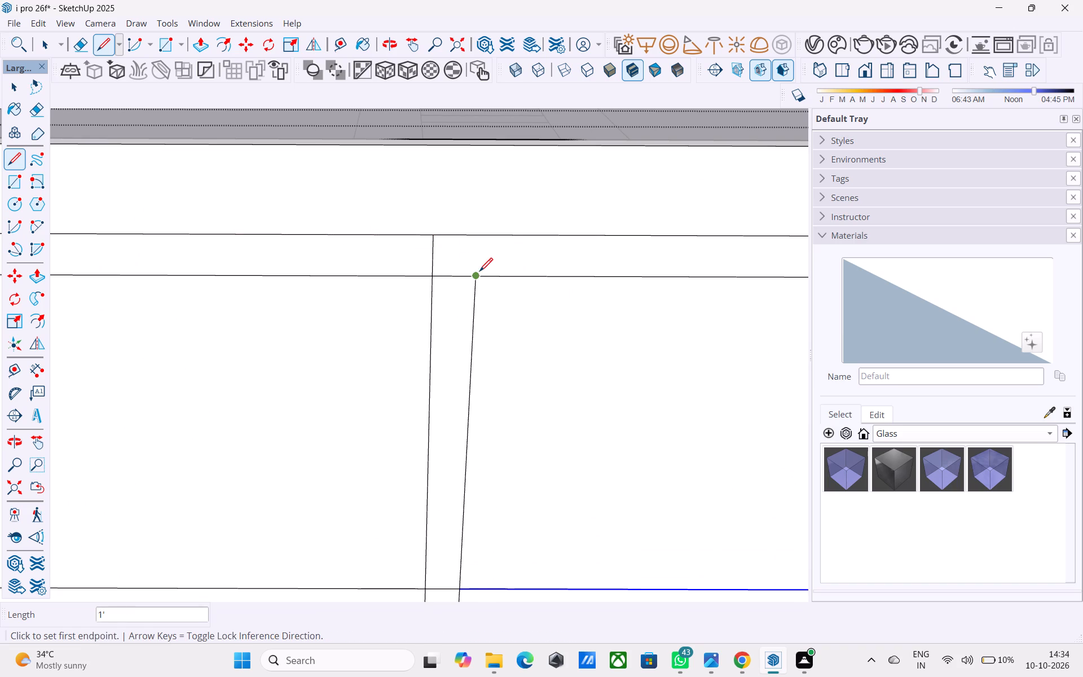
click(479, 272)
click(478, 232)
Close a 1' column square in the border band's louvred-wall corner beside the green axis with two lines.
scroll(373, 271, down, 10)
scroll(598, 305, up, 5)
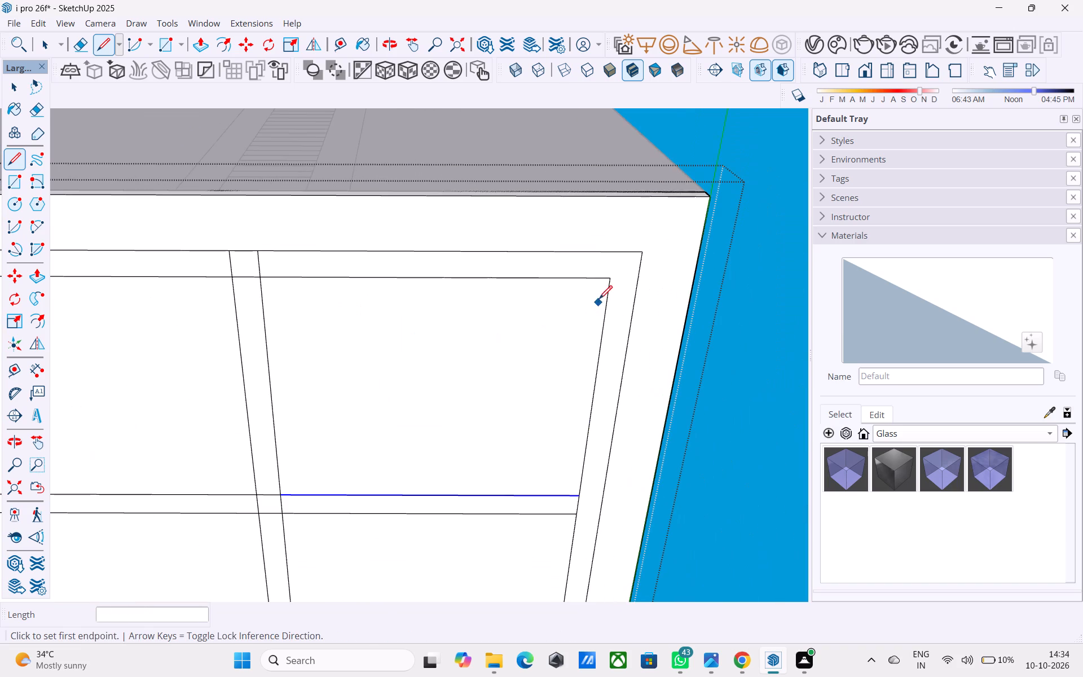
click(606, 280)
click(613, 254)
click(615, 276)
click(639, 281)
scroll(635, 280, down, 10)
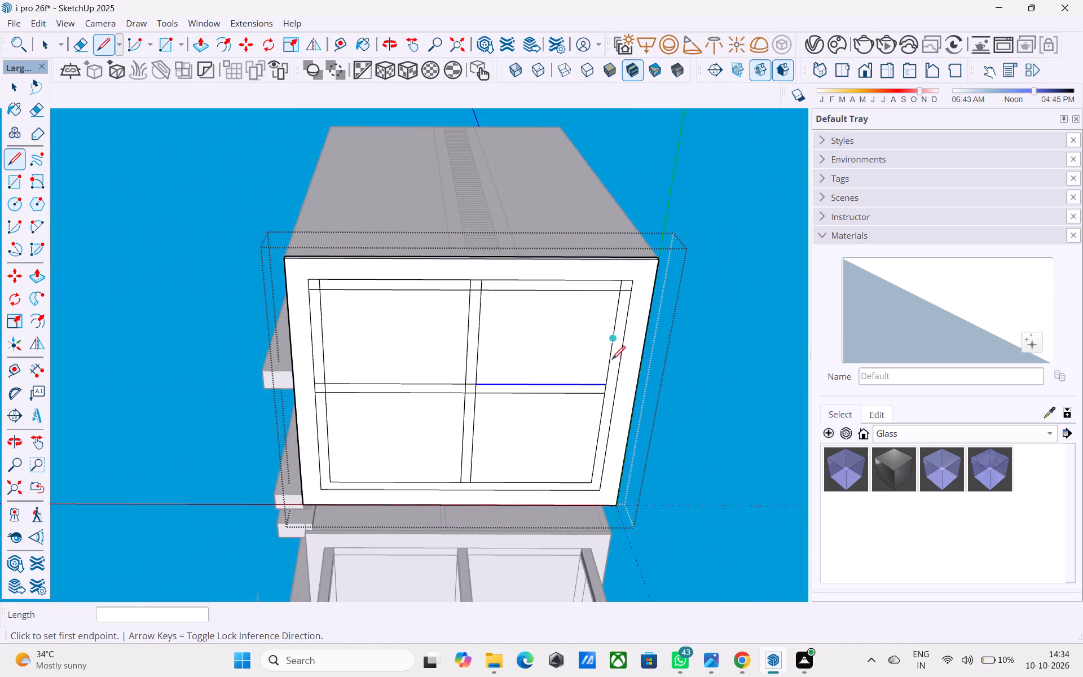
Extend the two crossbar lines 1' across the border on the green-axis side to close a column square.
scroll(609, 395, up, 8)
click(604, 373)
click(625, 373)
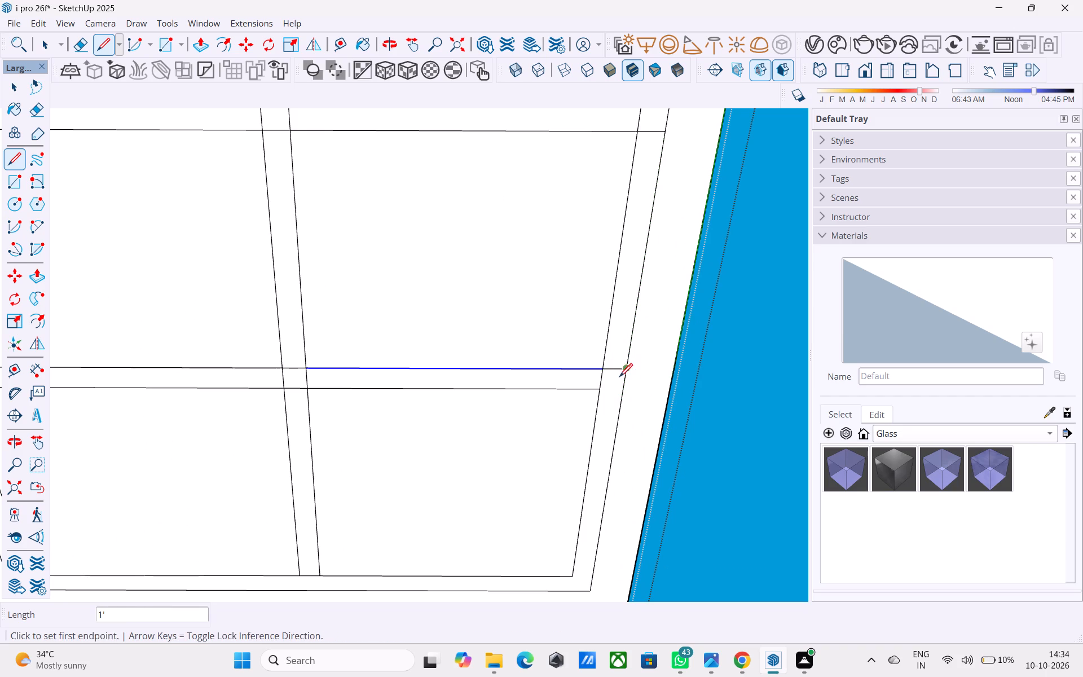
click(604, 387)
click(622, 387)
Close a 1' column square with two lines in the border corner where the green-axis and red-axis sides meet.
scroll(592, 285, down, 7)
middle_drag(604, 474, 601, 445)
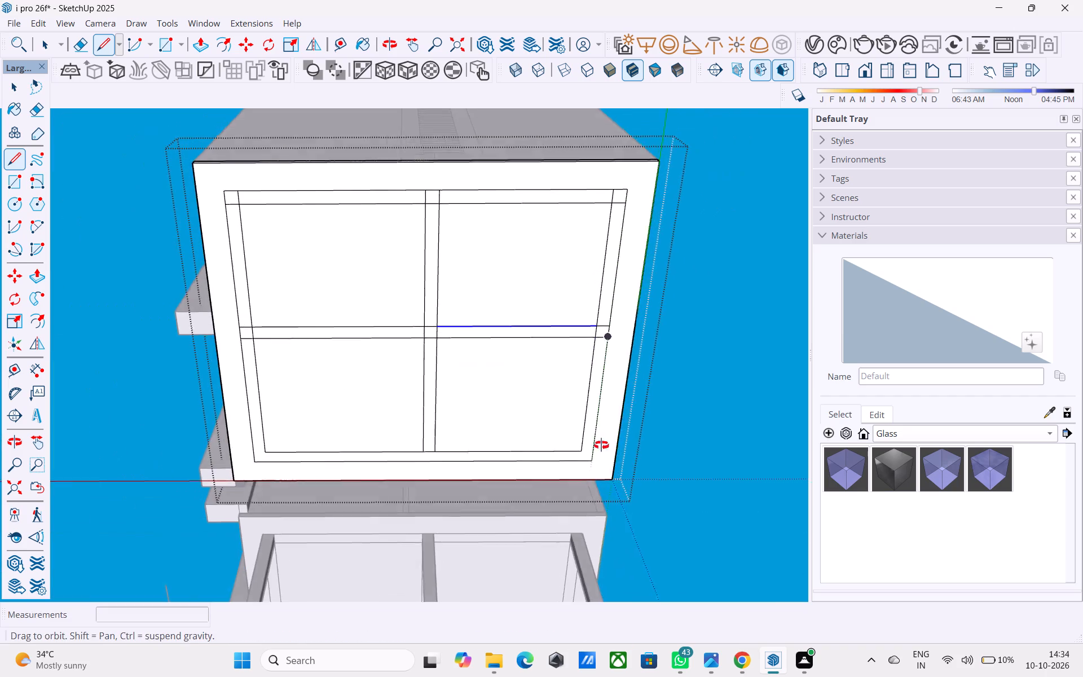
middle_drag(601, 445, 584, 379)
scroll(592, 415, up, 10)
click(583, 410)
click(580, 438)
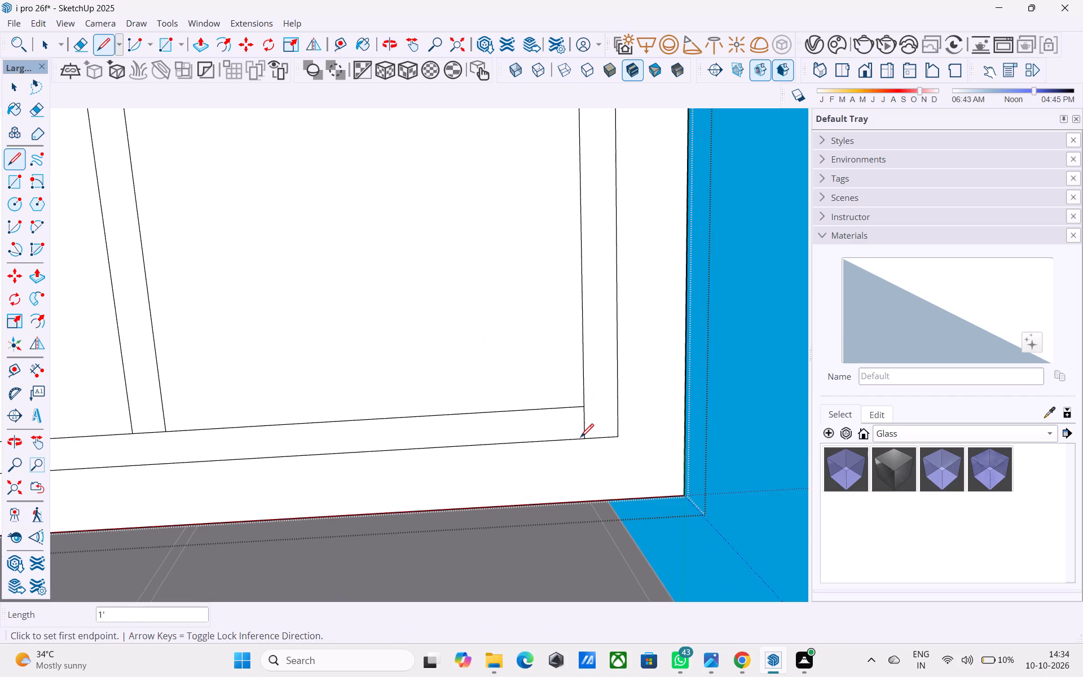
click(588, 406)
click(614, 406)
Extend the two middle band lines 1' across the border on the red-axis side to close a column square.
scroll(644, 422, down, 5)
scroll(399, 427, down, 4)
scroll(314, 428, up, 6)
click(369, 430)
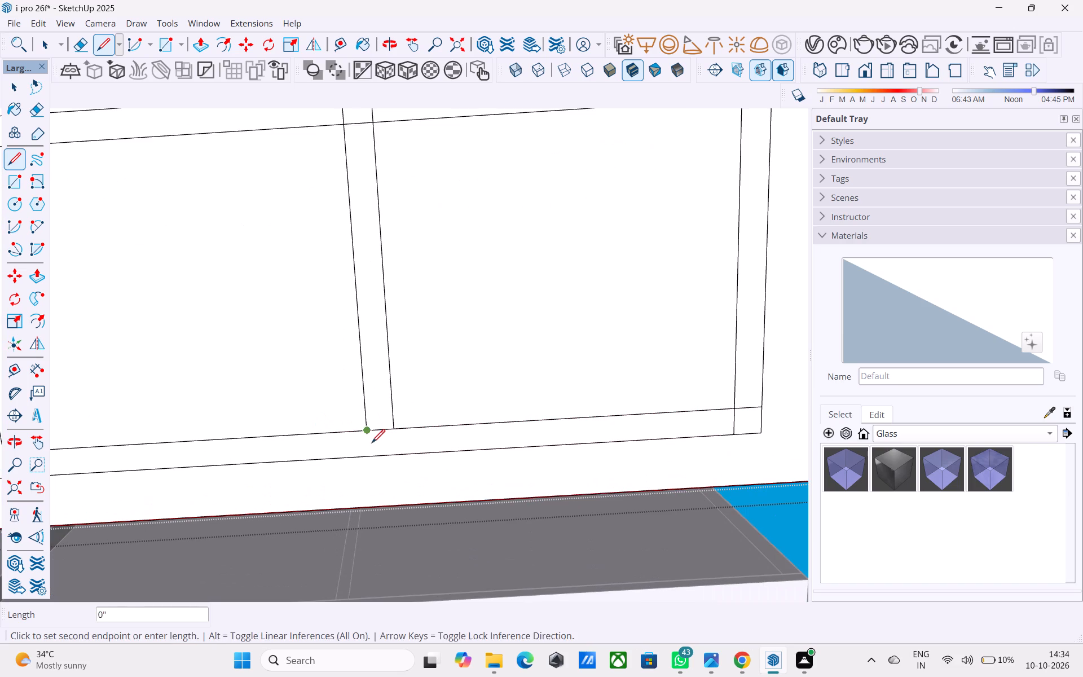
click(374, 453)
click(400, 428)
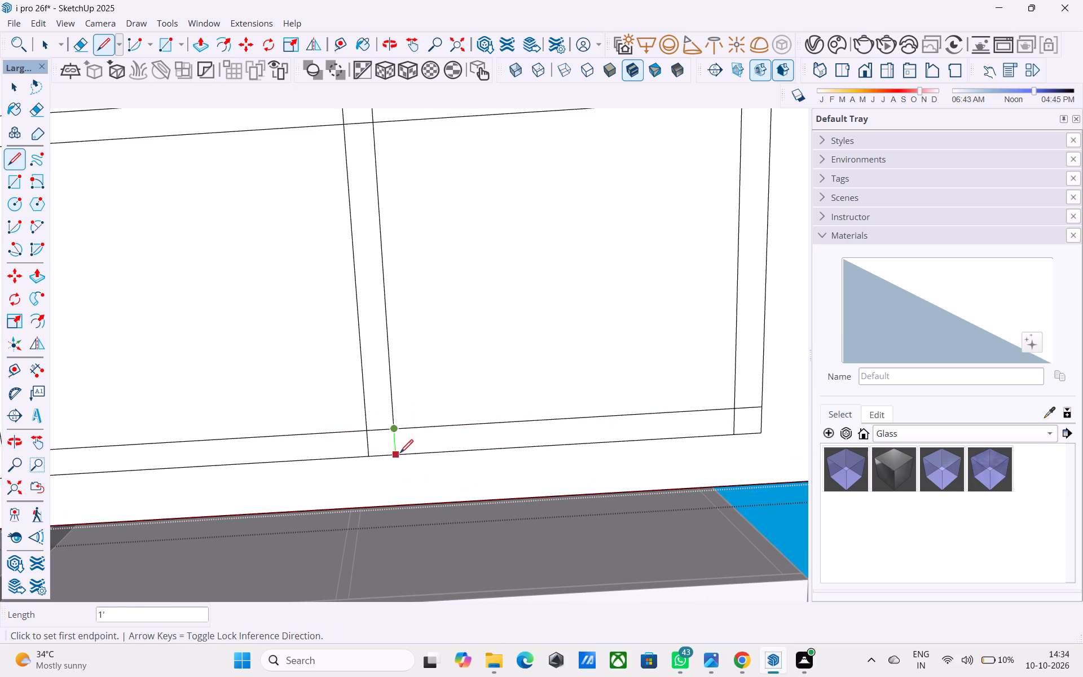
click(400, 454)
Close a 1' column square with two lines in the border's red-axis corner opposite the green axis.
scroll(666, 386, down, 9)
scroll(422, 380, up, 8)
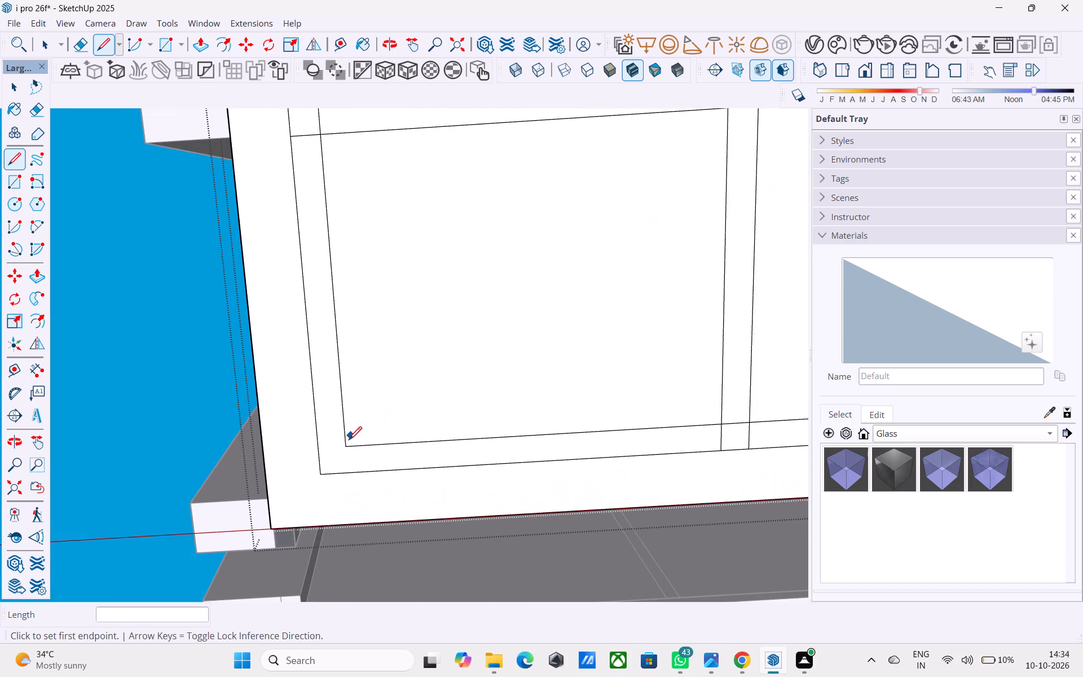
click(347, 443)
click(348, 471)
click(345, 447)
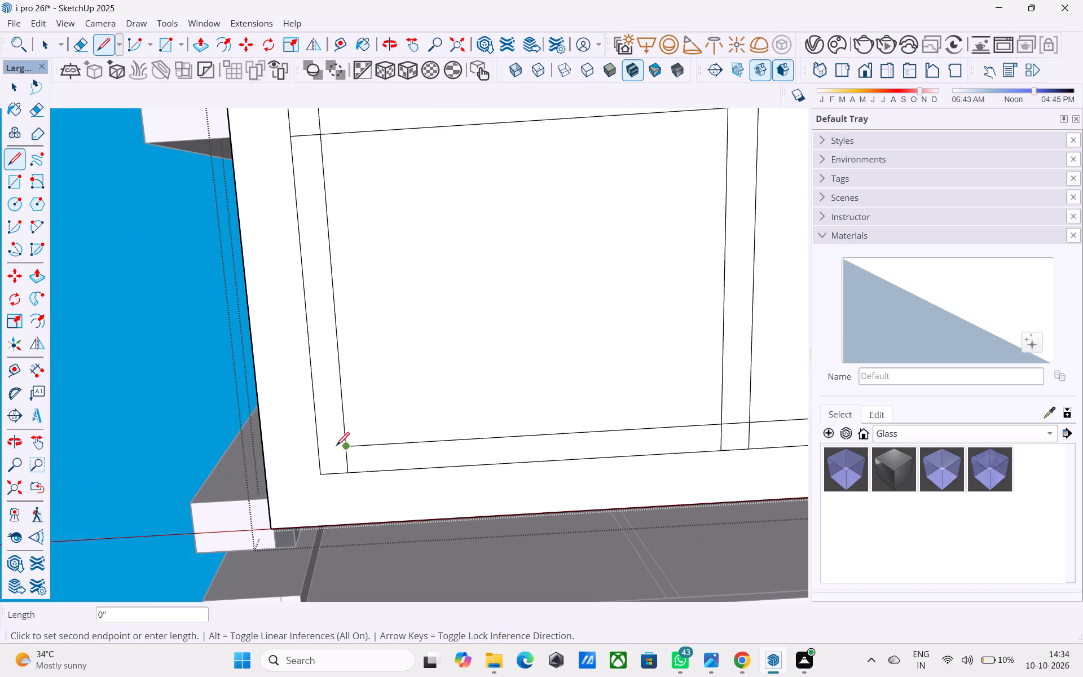
click(322, 449)
key(space)
Extrude the column square in the louvred-wall corner opposite the green axis 12' down from the slab's underside.
scroll(336, 467, down, 3)
middle_click(340, 472)
scroll(341, 472, up, 1)
scroll(341, 472, down, 9)
middle_drag(349, 376, 402, 493)
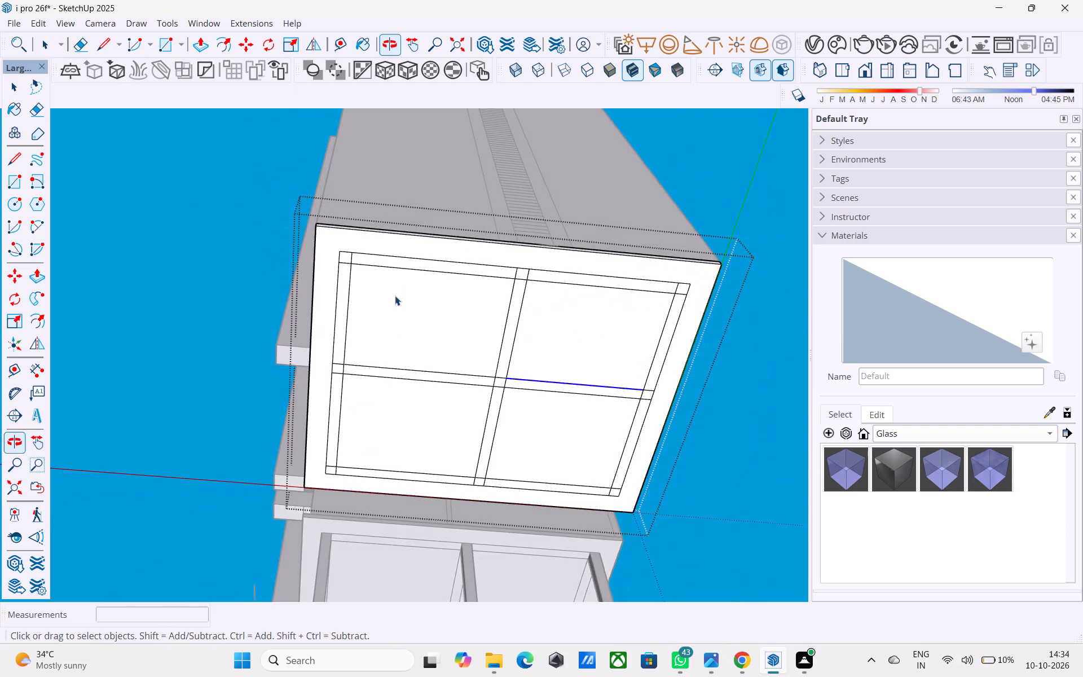
scroll(395, 292, up, 5)
click(319, 239)
key(p)
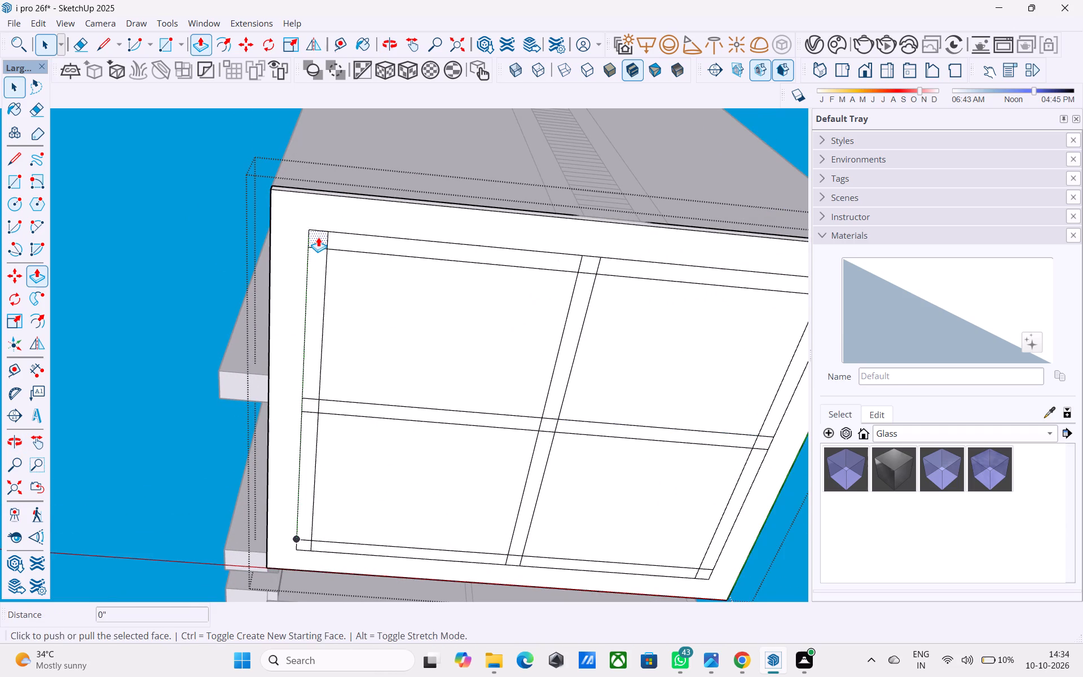
click(318, 237)
text(12')
key(Return)
key(space)
Extrude the middle and green-axis corner column squares along the louvred wall by the same 12'.
scroll(605, 264, up, 5)
key(p)
double_click(584, 264)
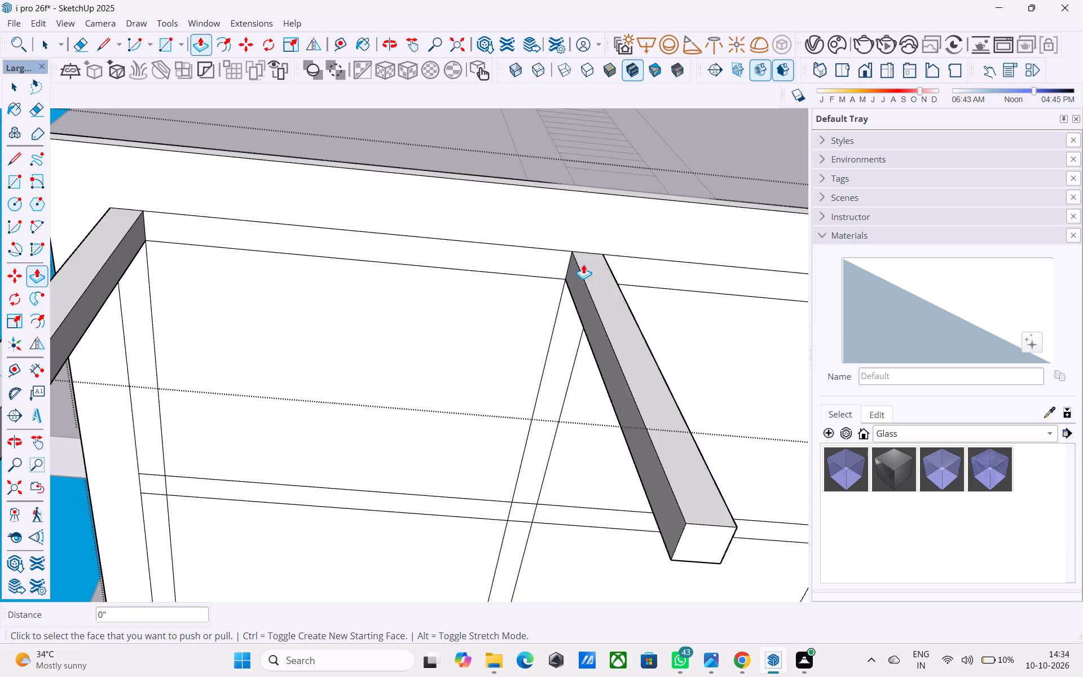
scroll(289, 337, down, 5)
scroll(716, 326, up, 4)
double_click(707, 313)
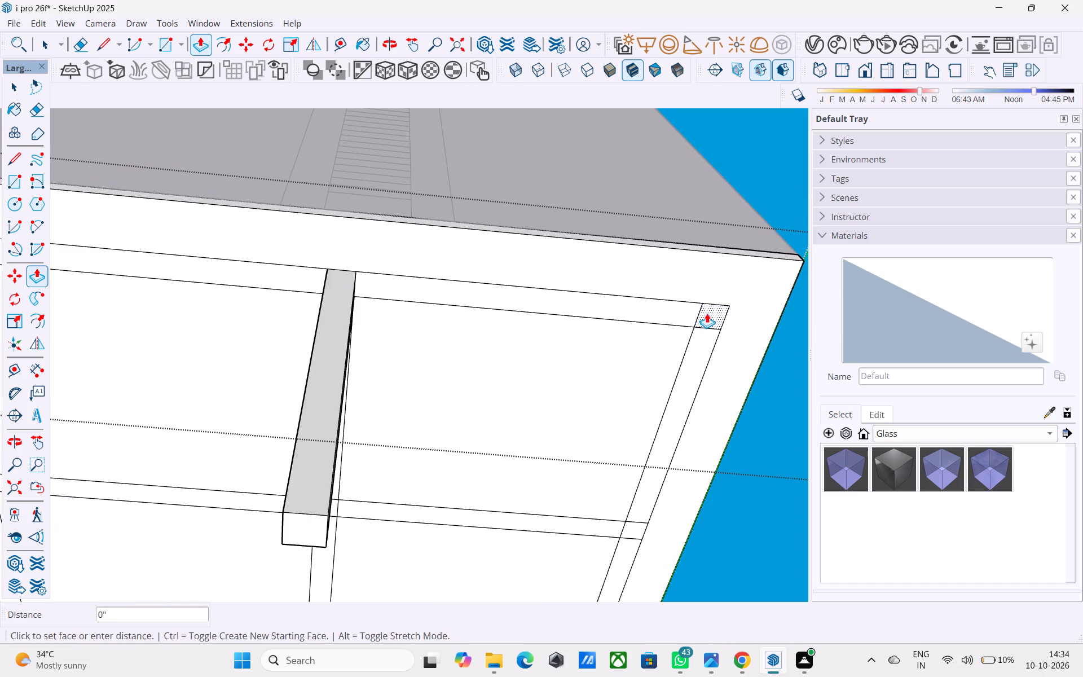
Extrude the three column squares along the crossbar, at its centre and both ends, by the same 12'.
scroll(565, 254, down, 6)
middle_drag(432, 423, 446, 345)
scroll(394, 424, up, 5)
double_click(403, 412)
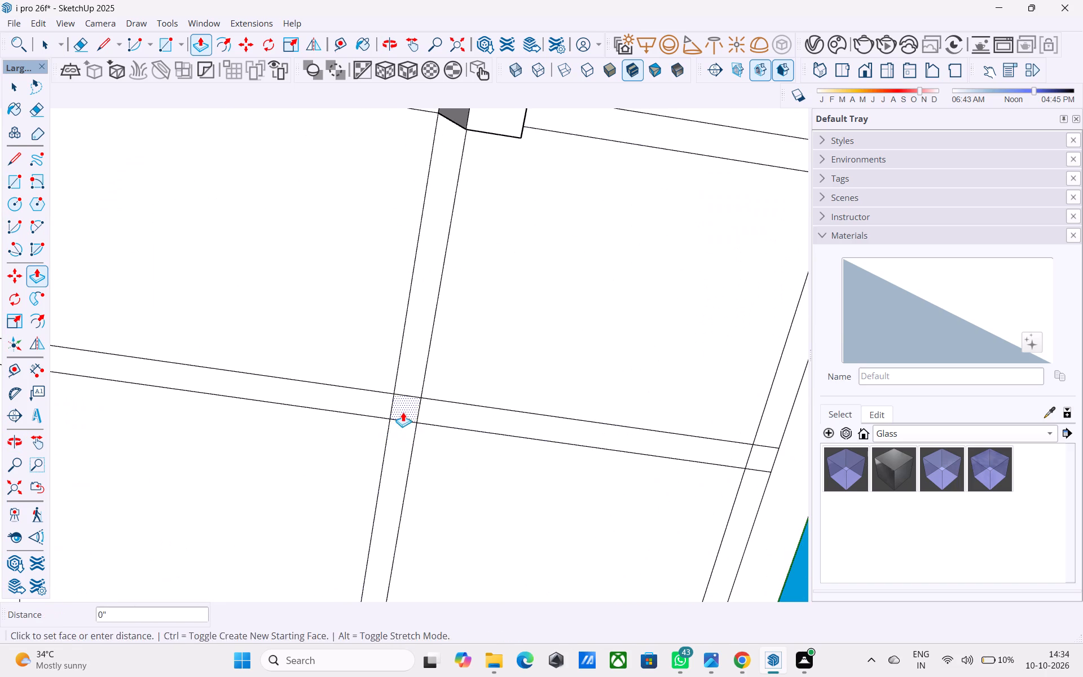
scroll(406, 414, down, 6)
shift+middle_drag(402, 416, 528, 423)
scroll(347, 398, up, 5)
double_click(266, 372)
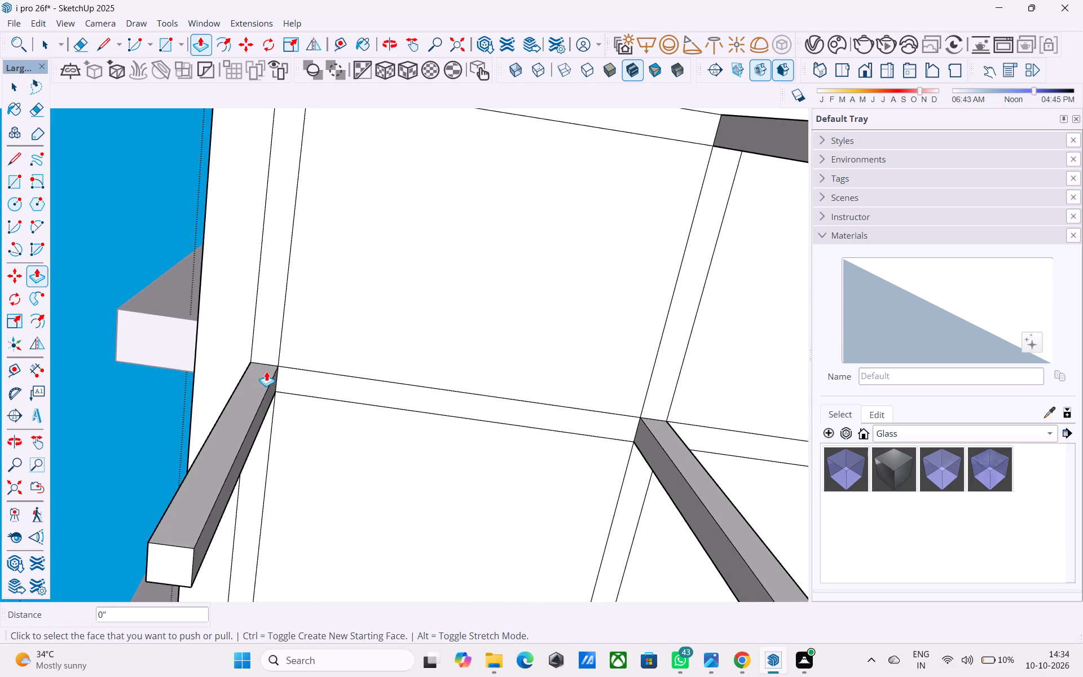
scroll(258, 363, down, 11)
middle_drag(433, 459, 293, 345)
scroll(375, 326, up, 3)
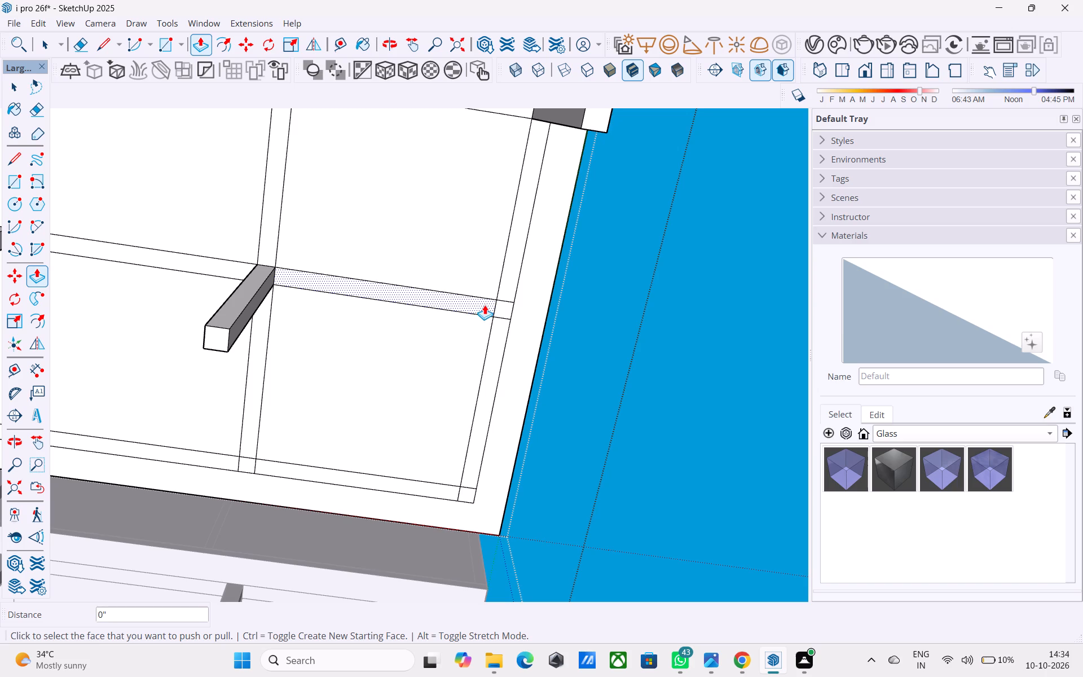
double_click(499, 305)
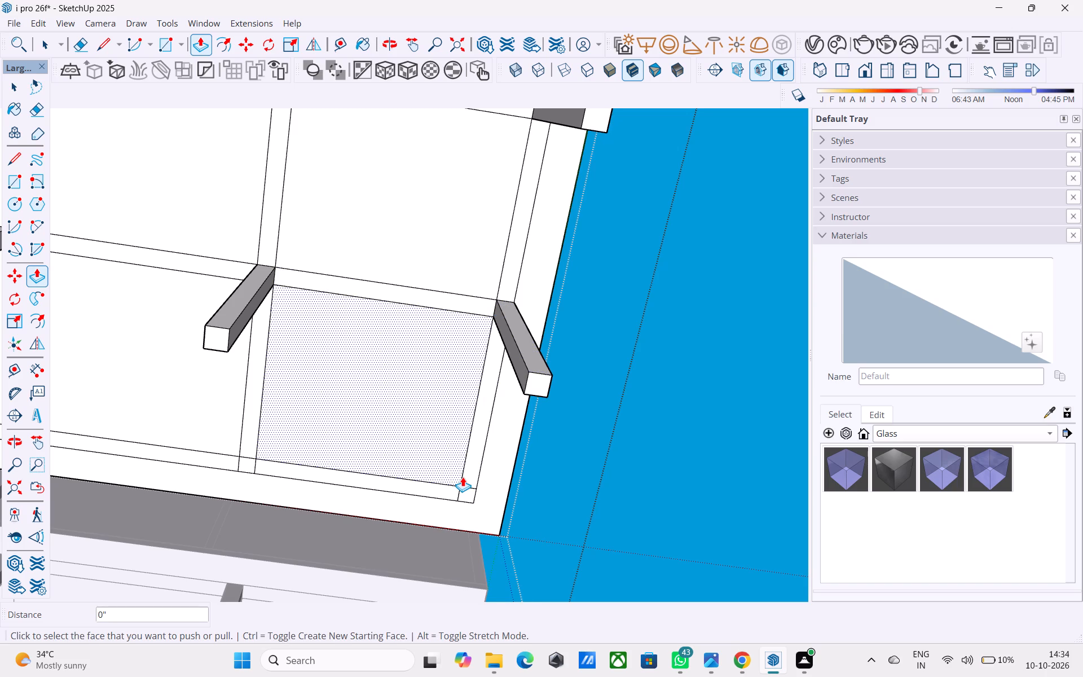
Extrude the three column squares along the red-axis side of the border by the same 12'.
double_click(468, 491)
scroll(473, 489, down, 4)
shift+middle_drag(472, 490, 652, 469)
scroll(549, 468, up, 5)
double_click(472, 435)
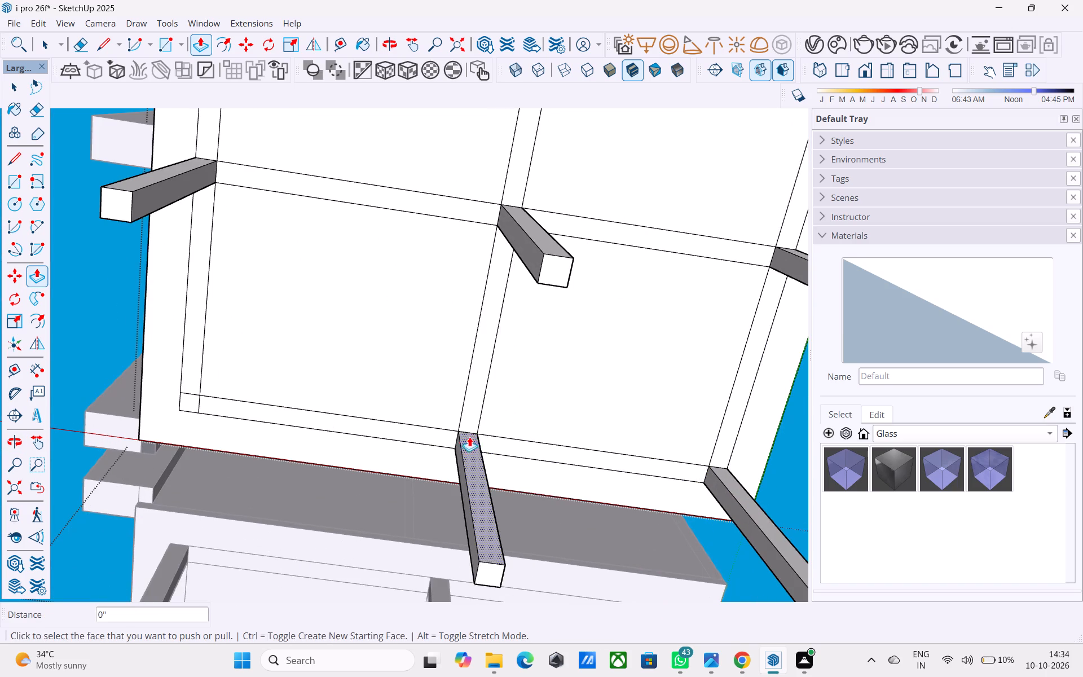
shift+middle_drag(465, 447, 786, 462)
double_click(501, 412)
Finish editing the slab group and return to the whole model.
scroll(417, 427, down, 13)
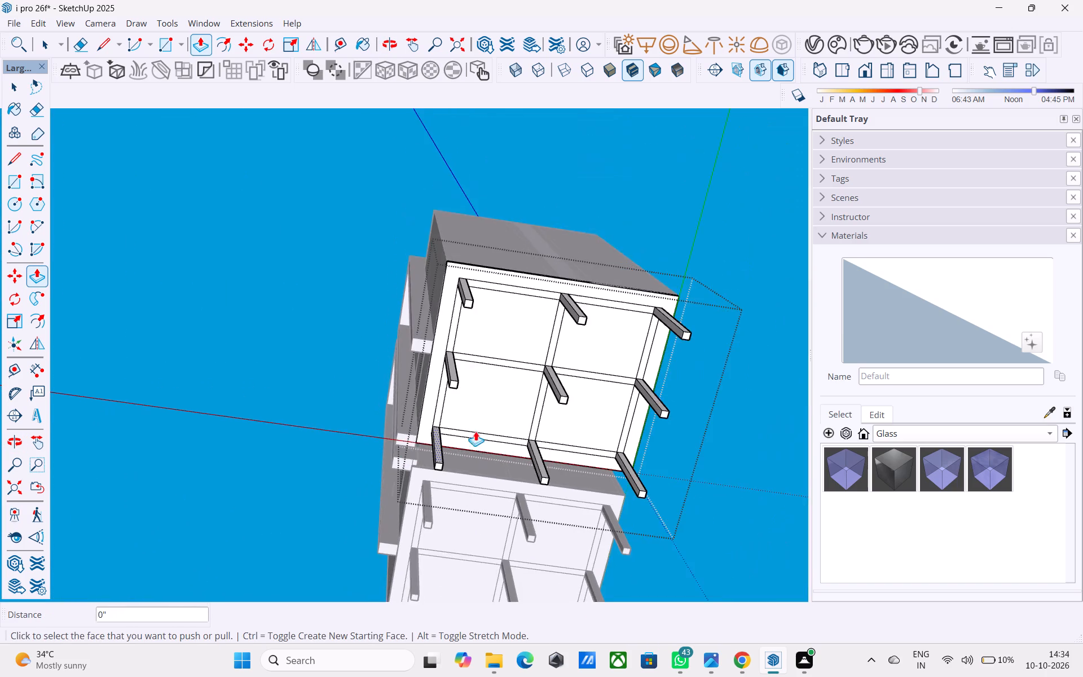
middle_drag(591, 380, 516, 557)
scroll(623, 437, up, 1)
middle_drag(623, 436, 552, 593)
middle_drag(557, 423, 535, 512)
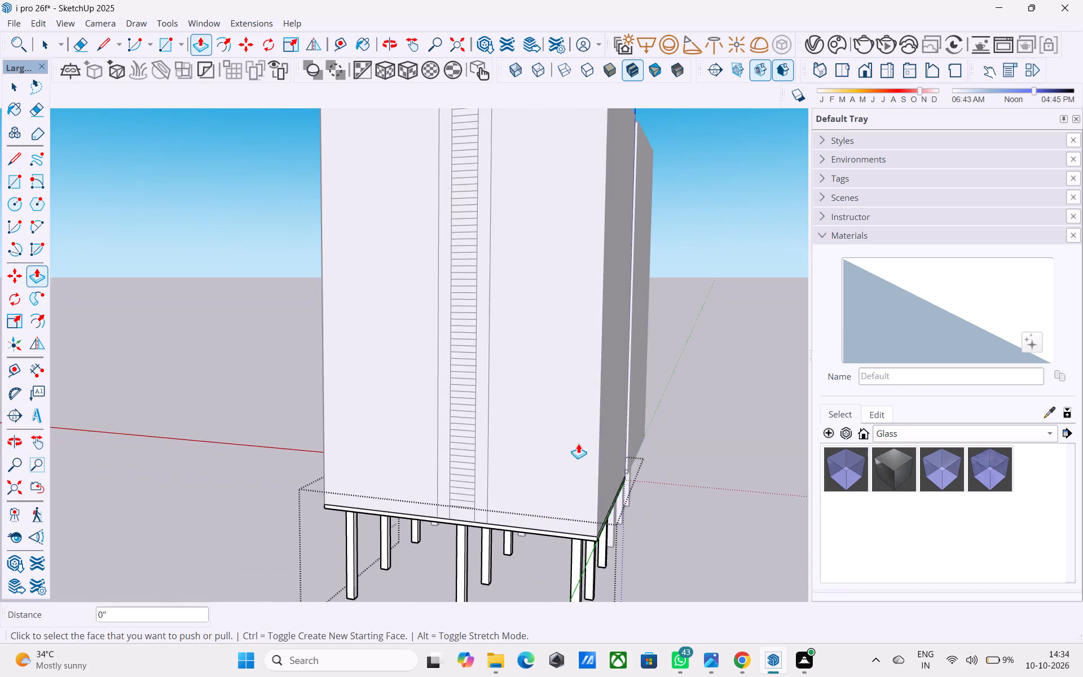
scroll(575, 441, down, 9)
middle_drag(563, 443, 391, 474)
middle_drag(455, 488, 334, 513)
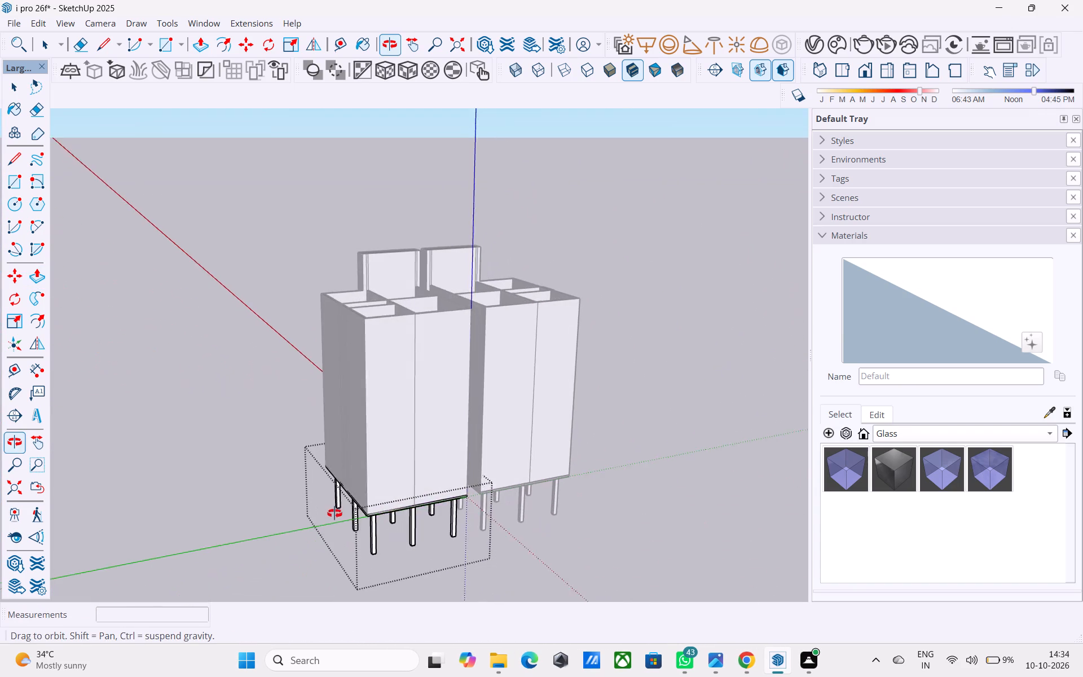
middle_drag(334, 513, 318, 503)
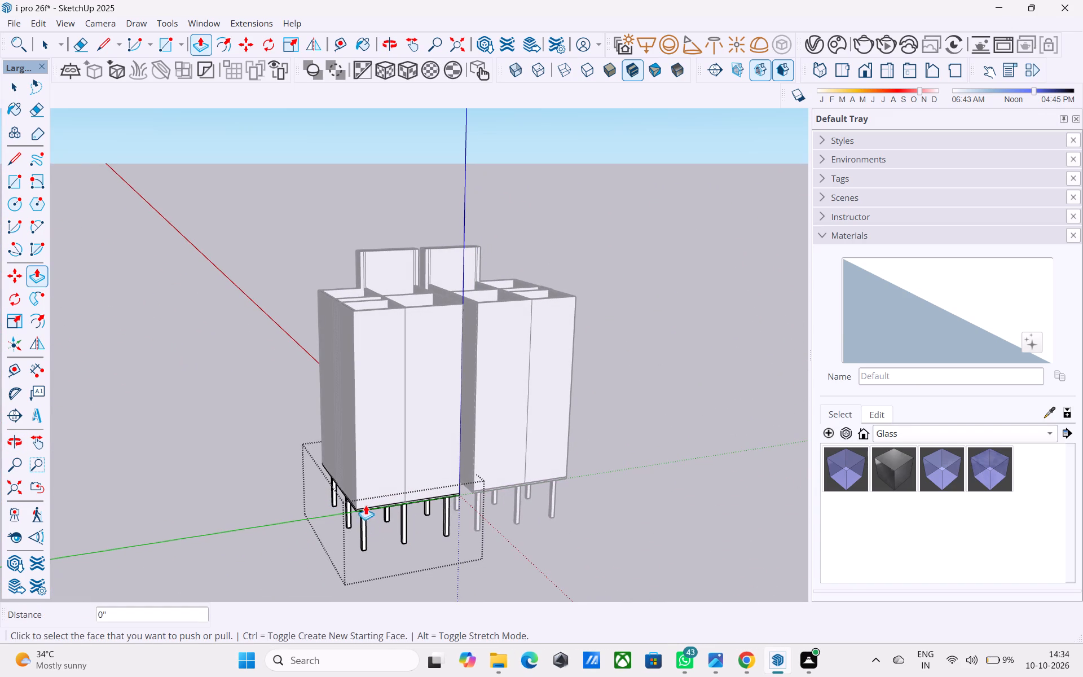
key(space)
click(285, 476)
Draw a base rectangle at the columns' feet, between opposite outer column corners, spanning both blocks.
middle_drag(289, 489, 241, 425)
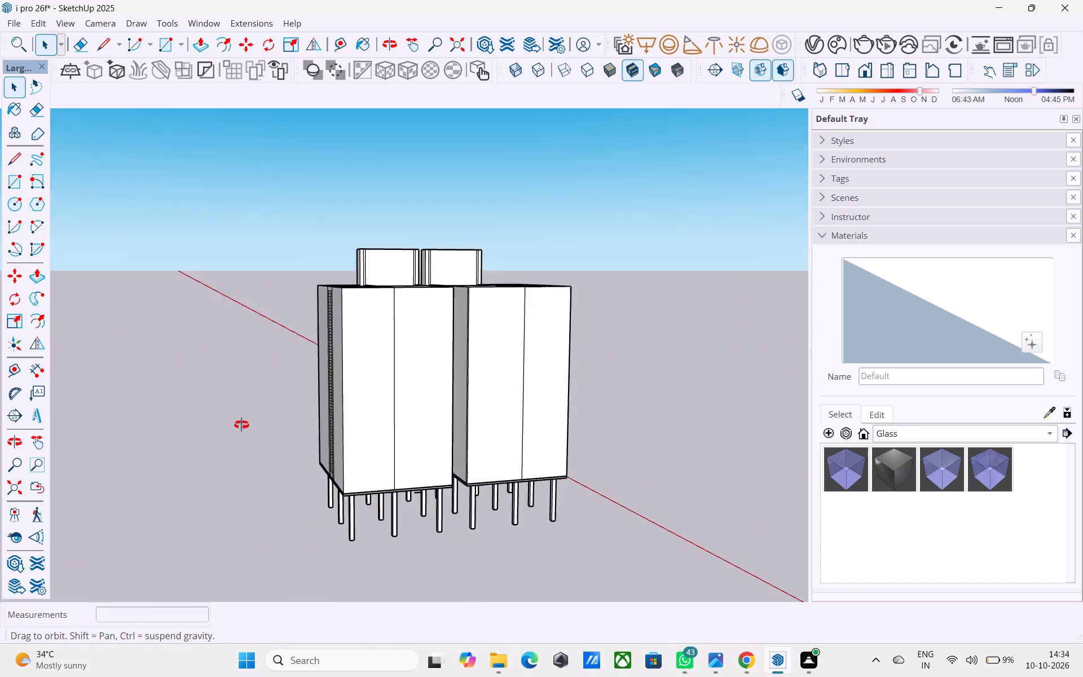
middle_drag(241, 425, 602, 493)
middle_drag(444, 483, 703, 466)
middle_drag(579, 450, 769, 444)
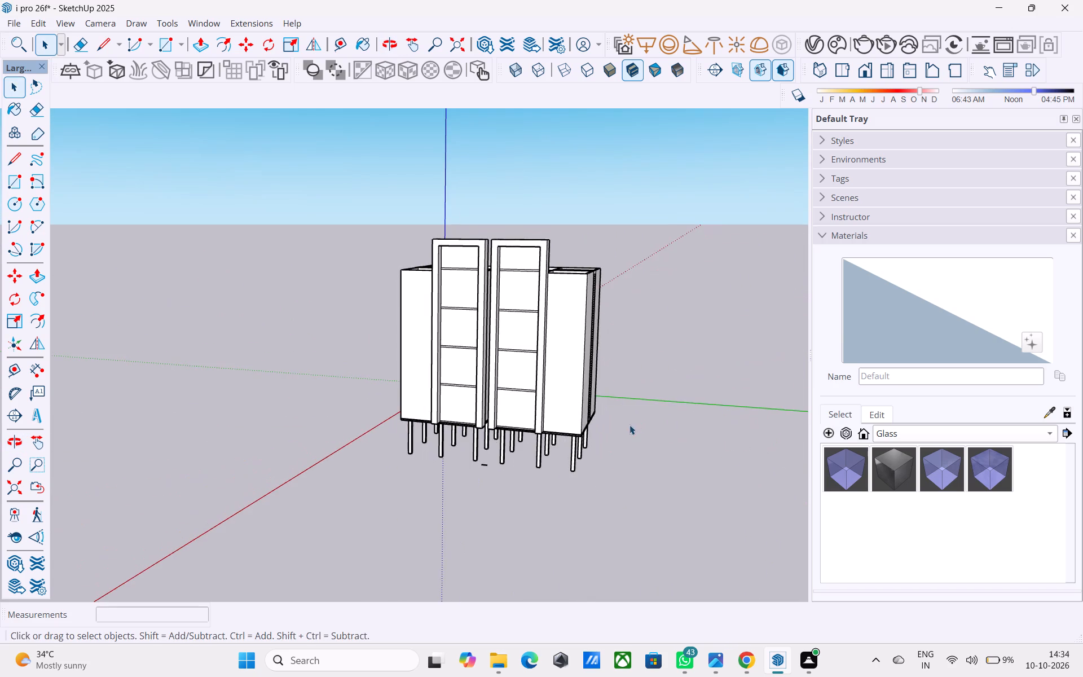
scroll(626, 427, up, 5)
middle_drag(576, 458, 671, 434)
middle_drag(468, 447, 480, 455)
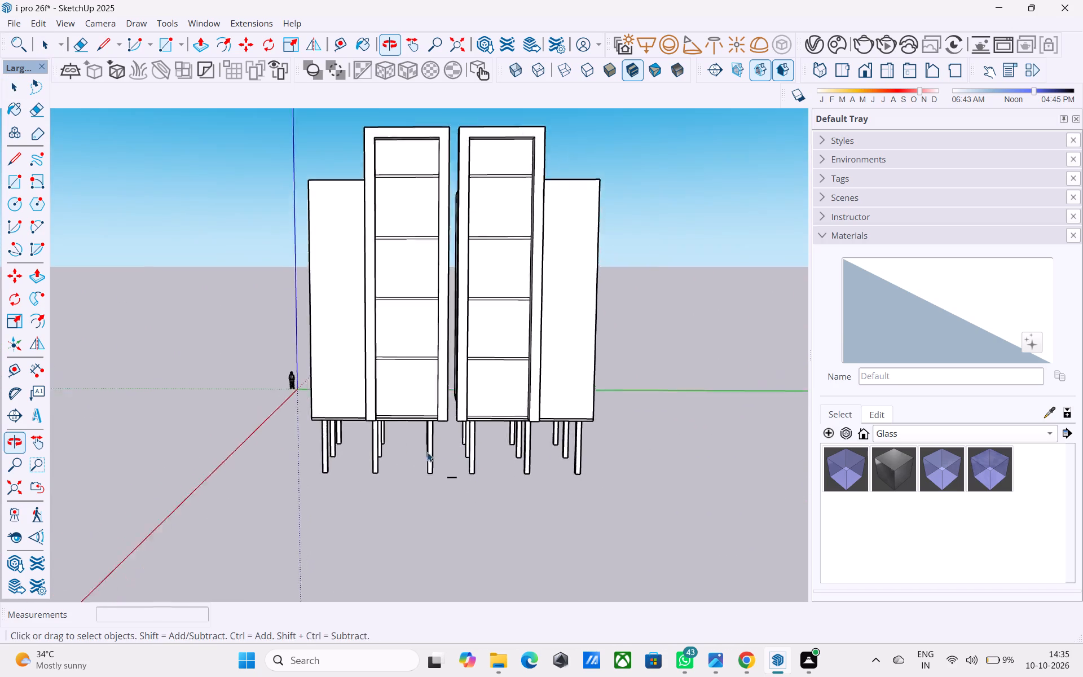
scroll(421, 452, up, 13)
scroll(254, 434, up, 3)
middle_drag(254, 435, 669, 455)
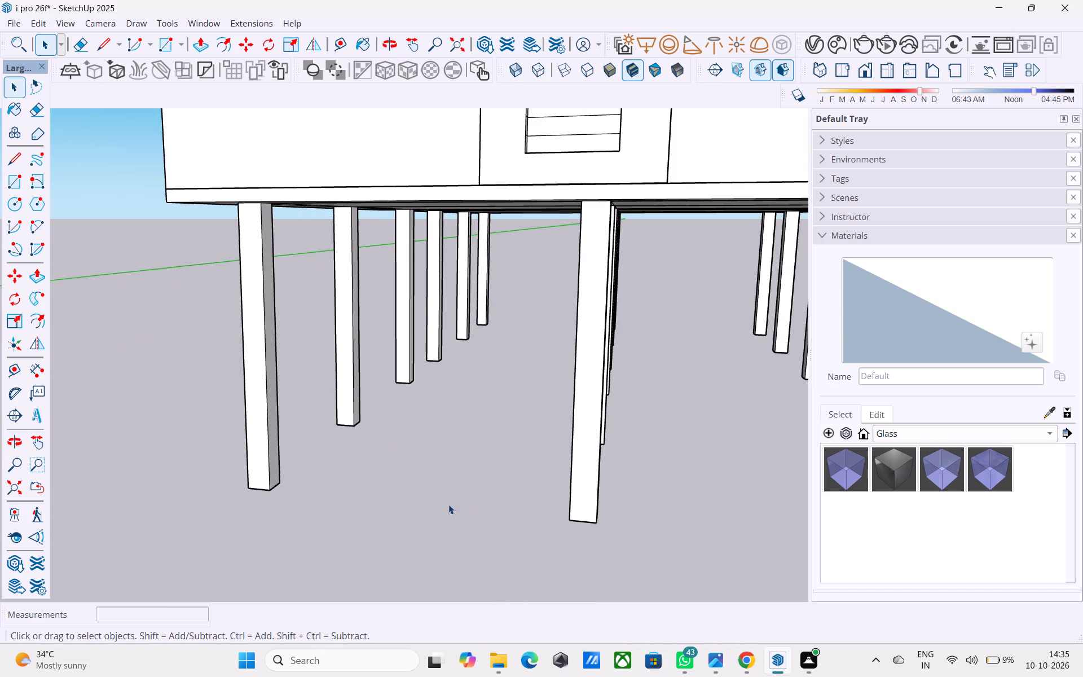
key(r)
click(252, 490)
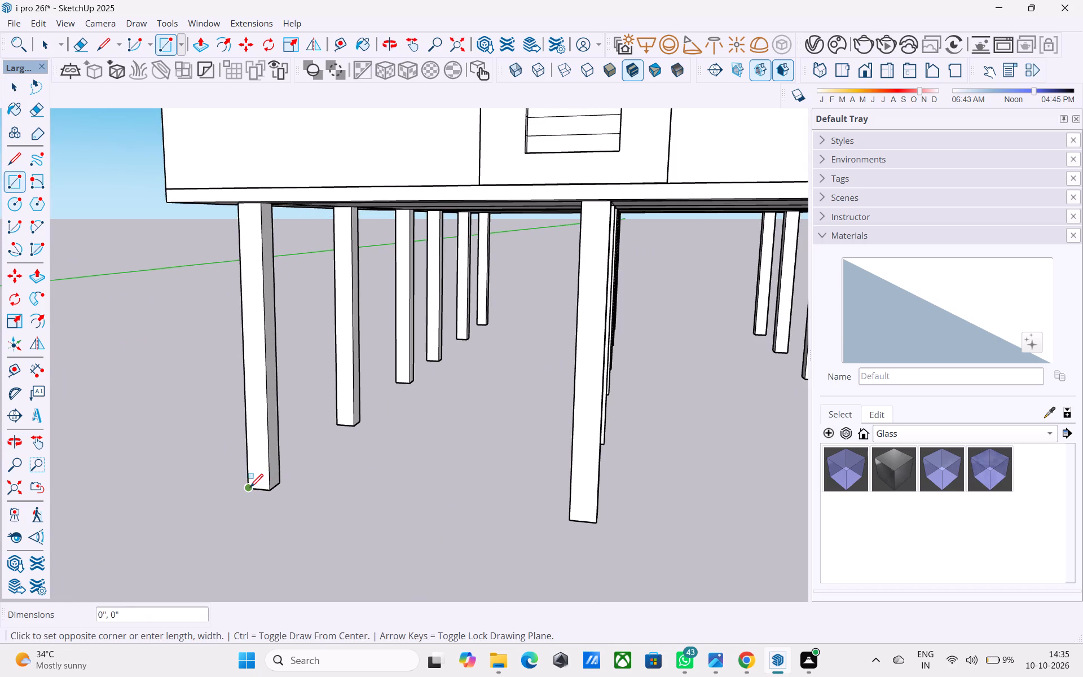
scroll(250, 489, down, 9)
middle_drag(661, 437, 305, 484)
scroll(493, 451, down, 9)
scroll(629, 494, up, 2)
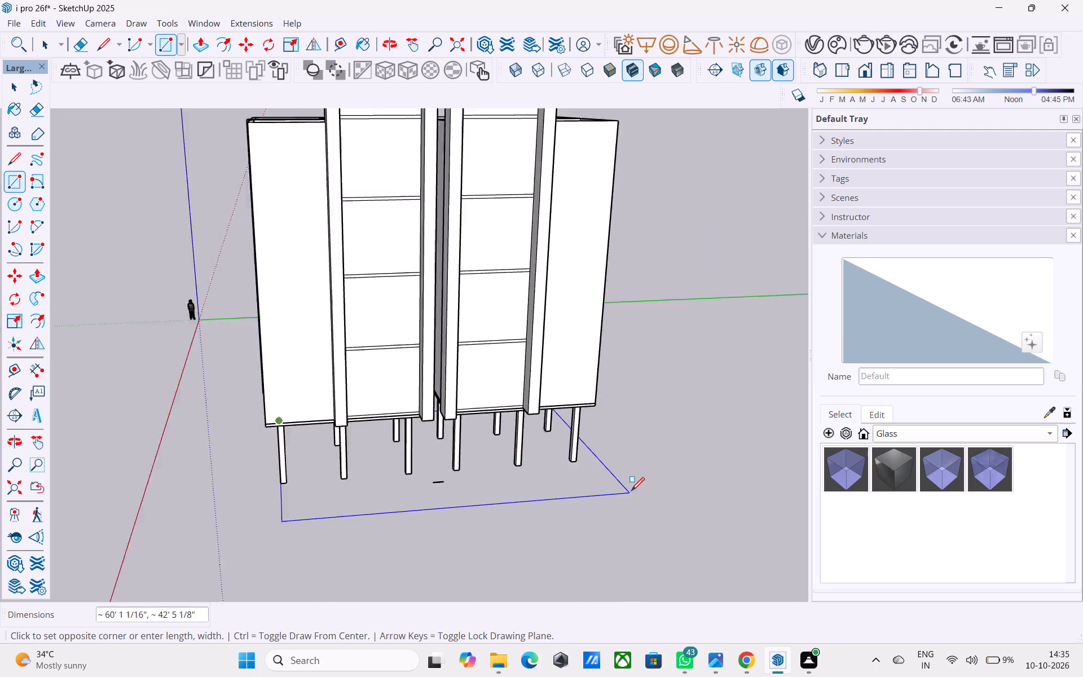
scroll(631, 492, up, 16)
click(553, 435)
scroll(554, 436, down, 7)
key(space)
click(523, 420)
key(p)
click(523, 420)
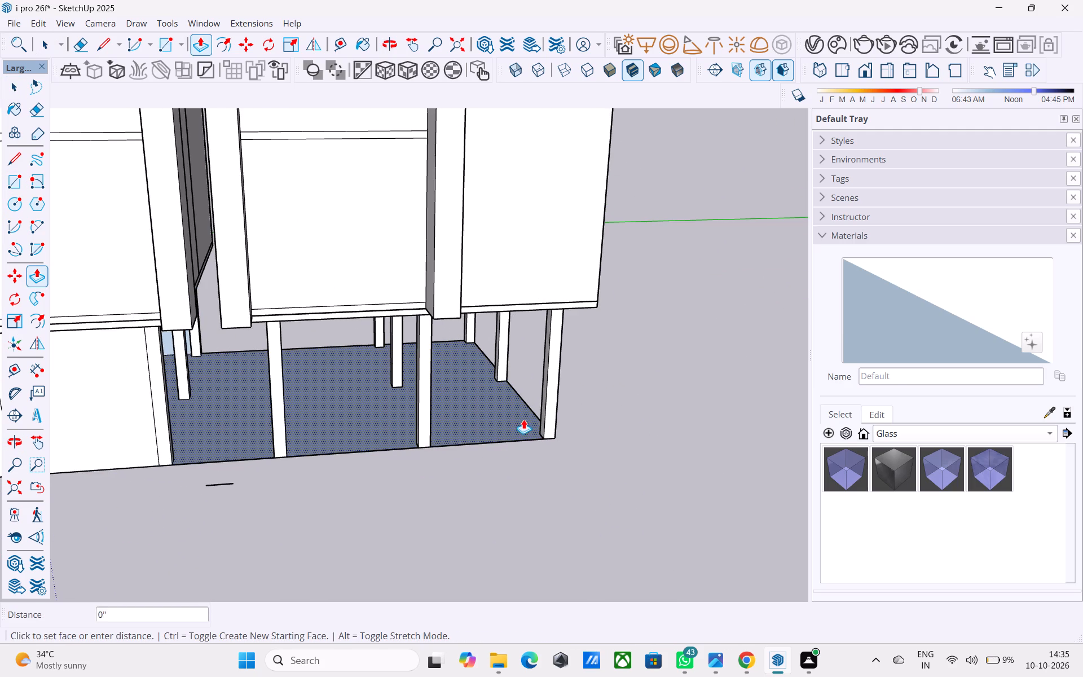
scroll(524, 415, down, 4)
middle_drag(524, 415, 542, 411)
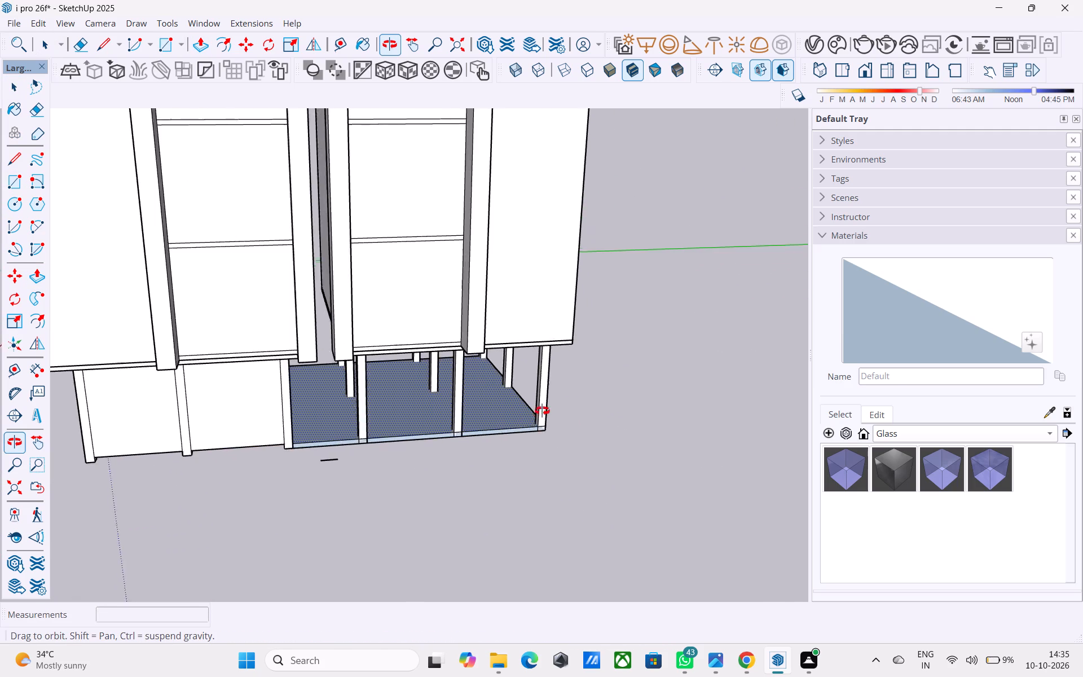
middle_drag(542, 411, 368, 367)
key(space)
Delete the two faces filling the column bays on the framed front of the block nearest the red axis.
scroll(368, 368, down, 3)
middle_click(373, 369)
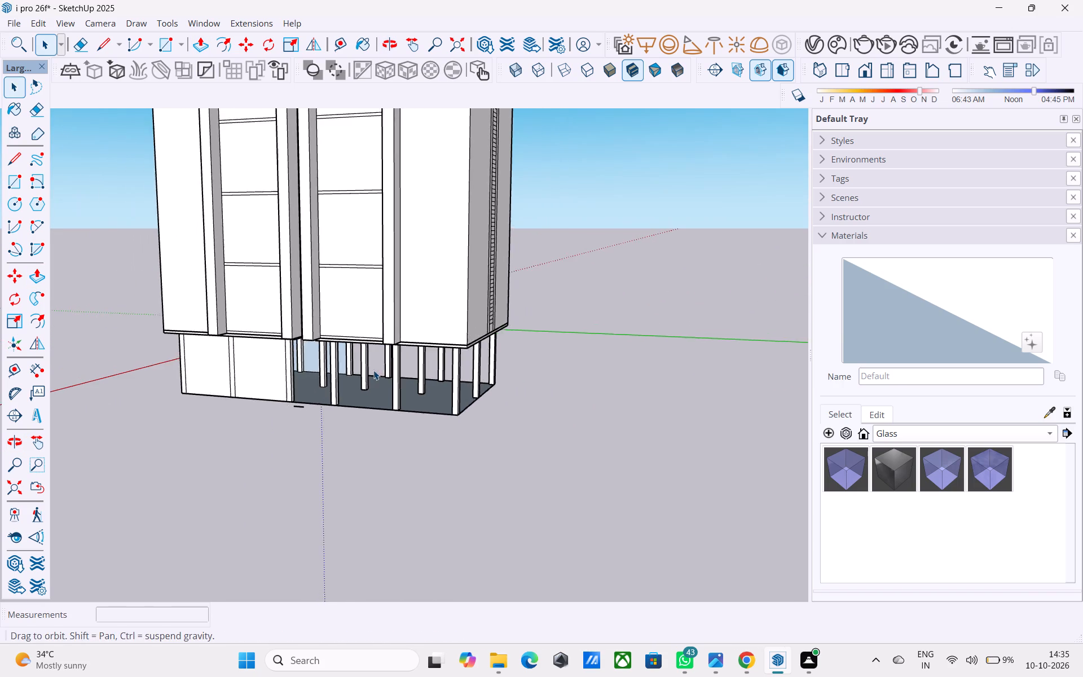
middle_drag(374, 371, 706, 400)
middle_drag(385, 394, 581, 411)
click(378, 361)
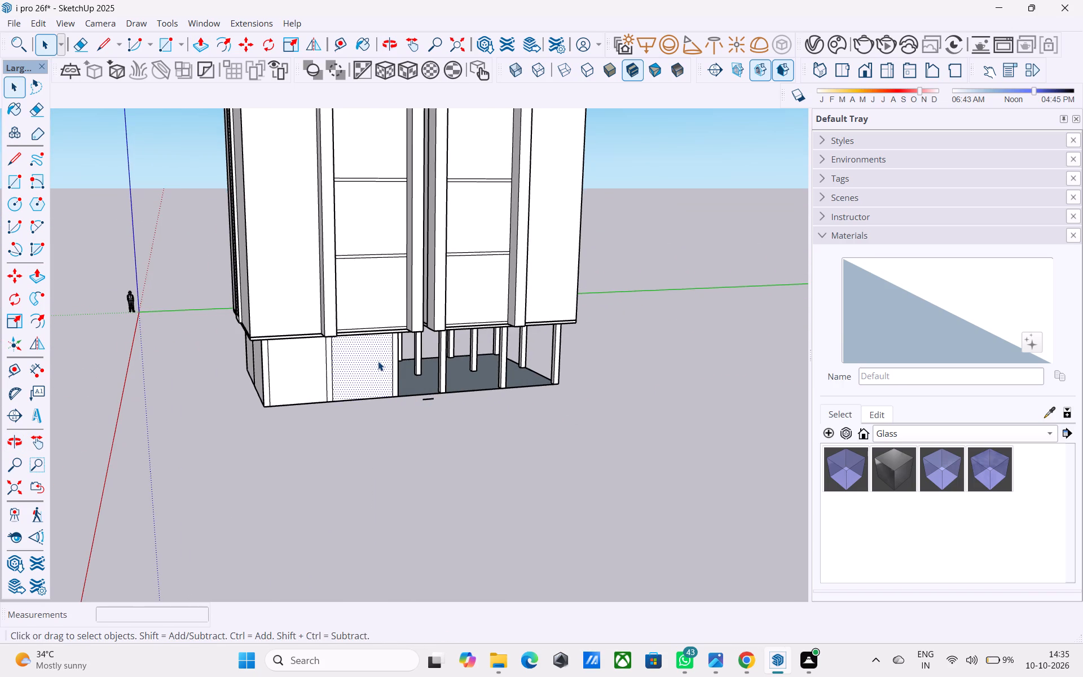
key(Delete)
click(307, 368)
key(Delete)
Delete the two faces filling the column bays beneath the same block's louvred wall.
middle_drag(306, 367, 517, 361)
key(Delete)
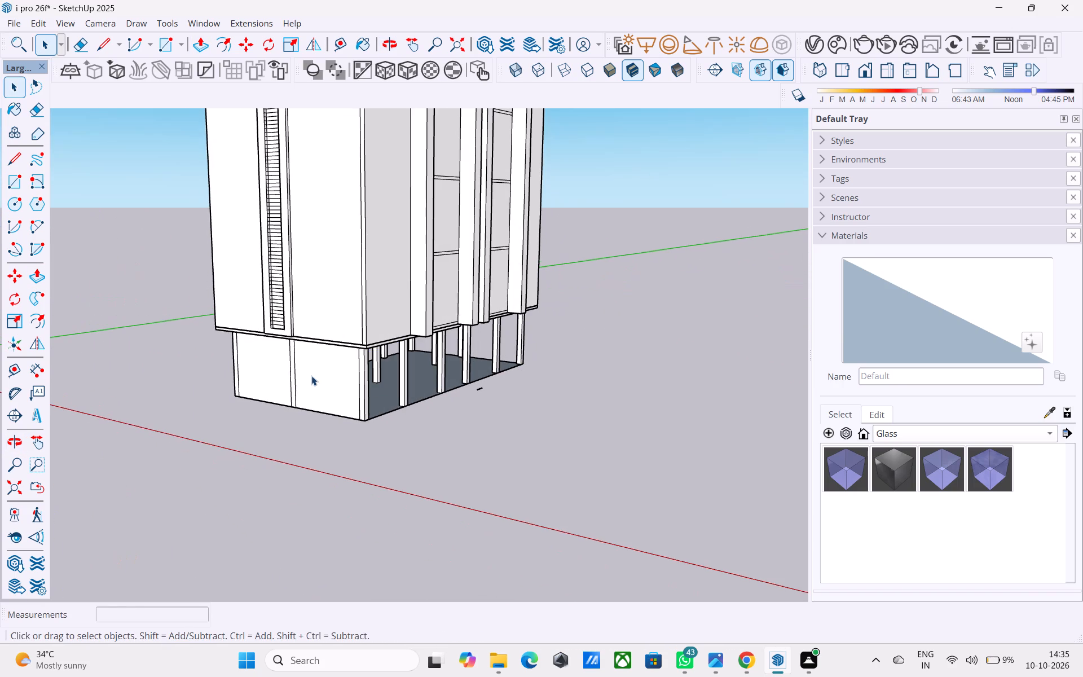
click(318, 373)
key(Delete)
middle_drag(318, 373, 579, 380)
click(340, 382)
key(Delete)
Delete the two faces filling the column bays on the same block's rear side.
middle_drag(339, 380, 397, 384)
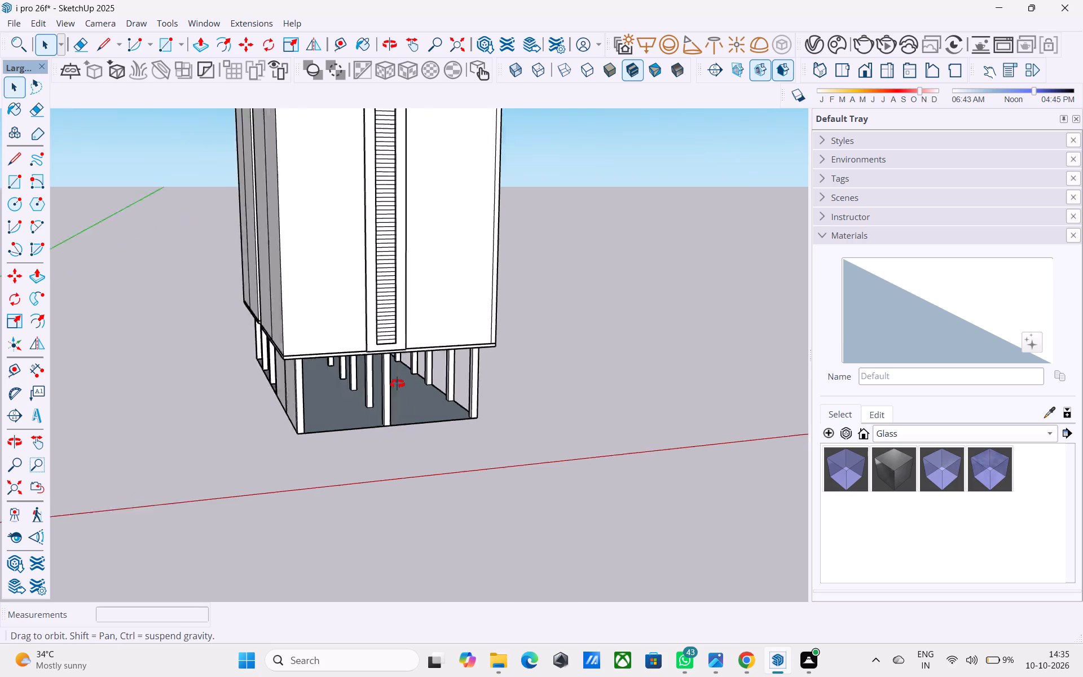
middle_drag(397, 384, 578, 388)
click(355, 400)
key(Delete)
click(315, 384)
key(Delete)
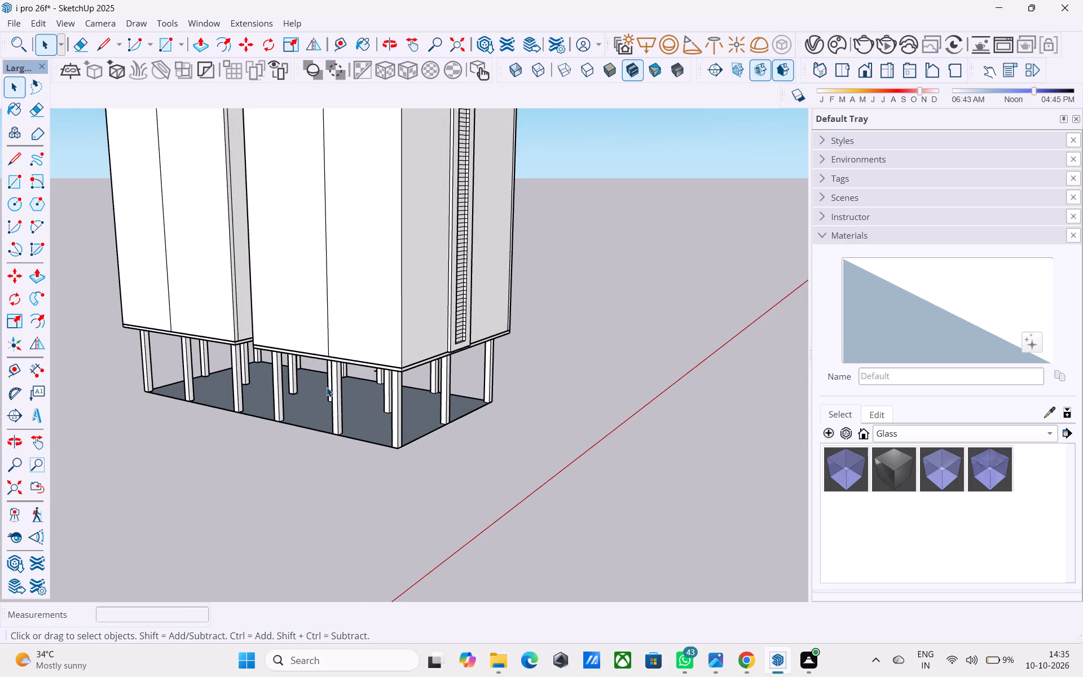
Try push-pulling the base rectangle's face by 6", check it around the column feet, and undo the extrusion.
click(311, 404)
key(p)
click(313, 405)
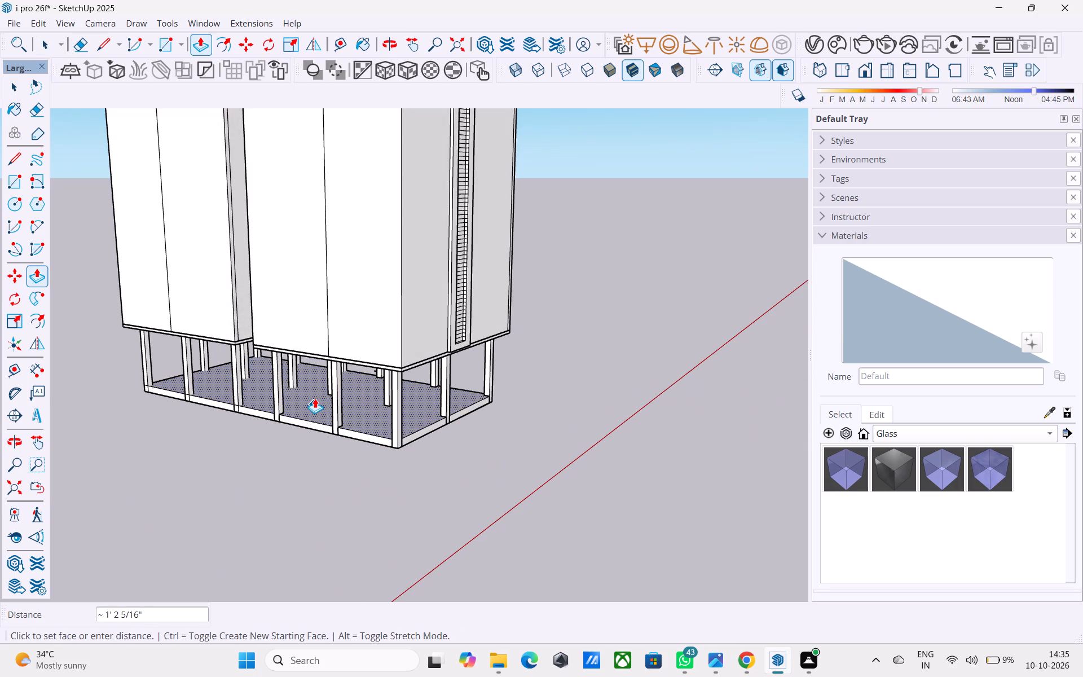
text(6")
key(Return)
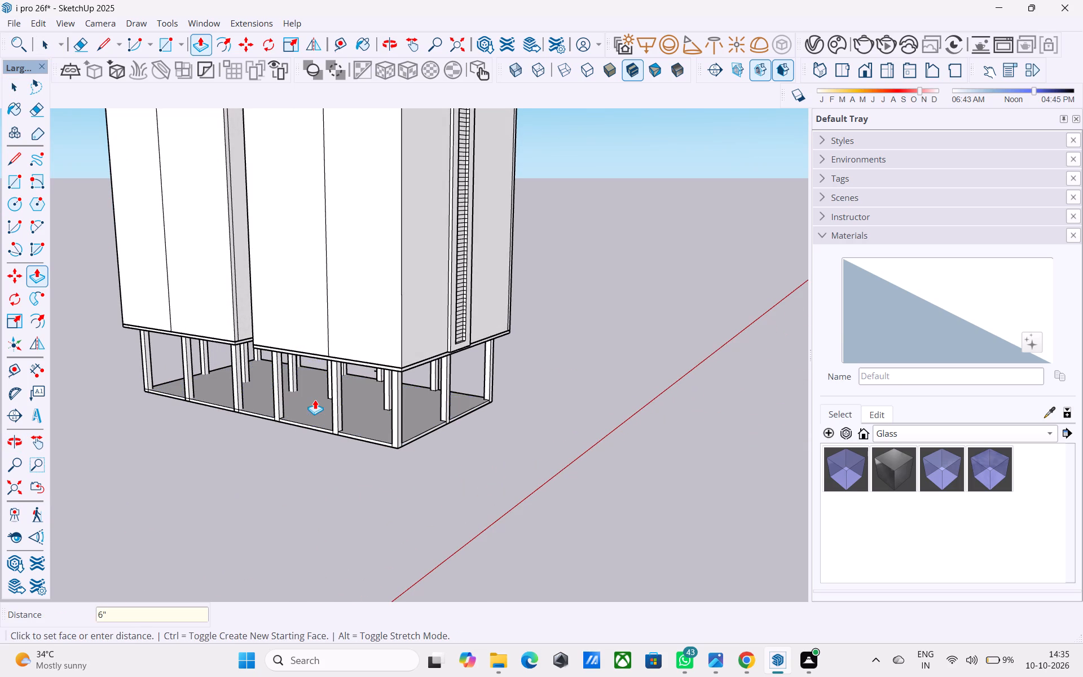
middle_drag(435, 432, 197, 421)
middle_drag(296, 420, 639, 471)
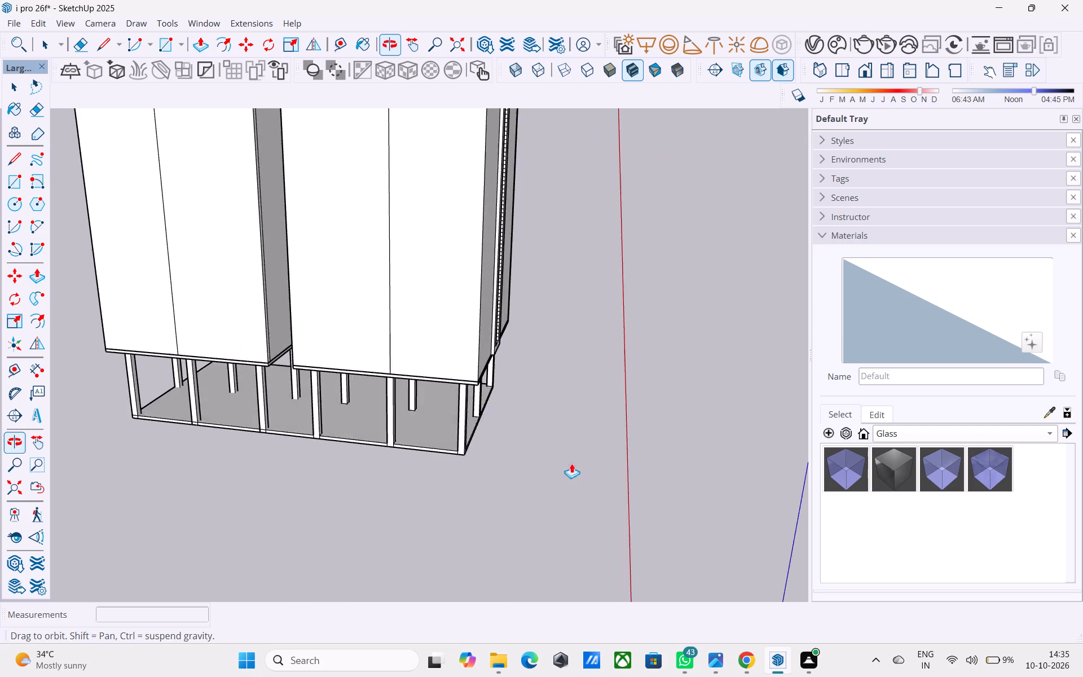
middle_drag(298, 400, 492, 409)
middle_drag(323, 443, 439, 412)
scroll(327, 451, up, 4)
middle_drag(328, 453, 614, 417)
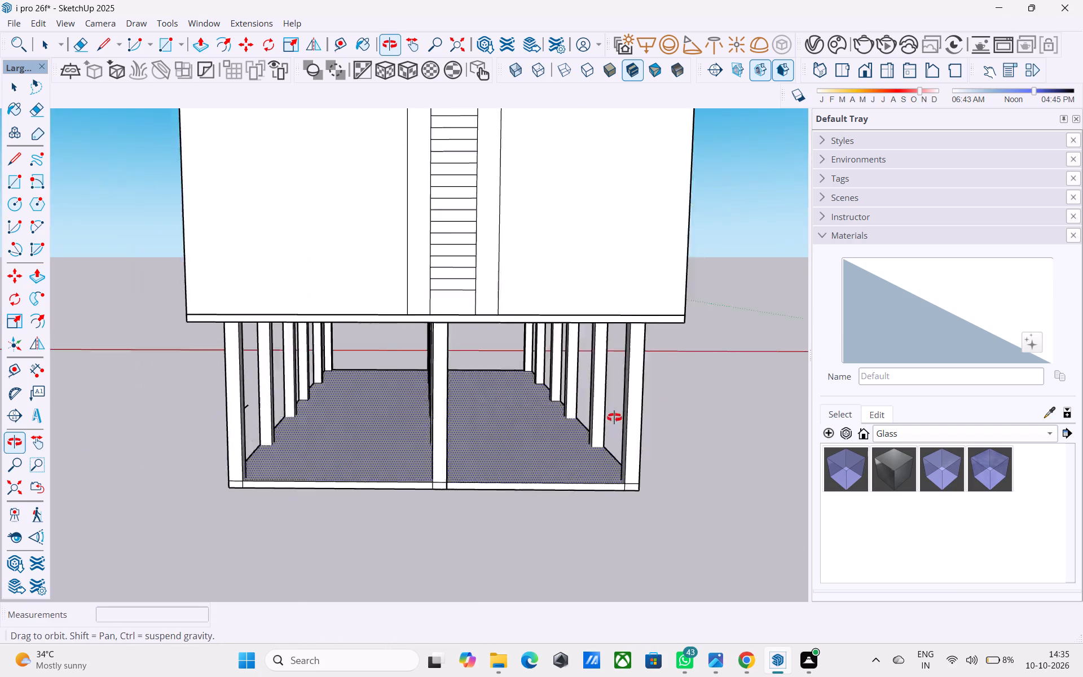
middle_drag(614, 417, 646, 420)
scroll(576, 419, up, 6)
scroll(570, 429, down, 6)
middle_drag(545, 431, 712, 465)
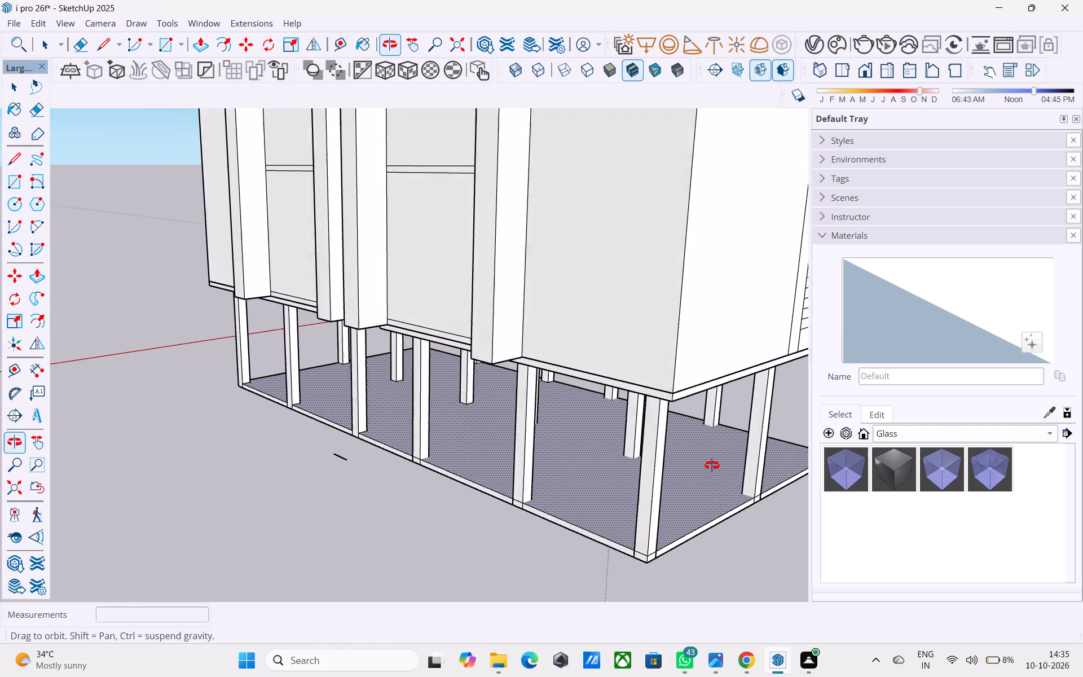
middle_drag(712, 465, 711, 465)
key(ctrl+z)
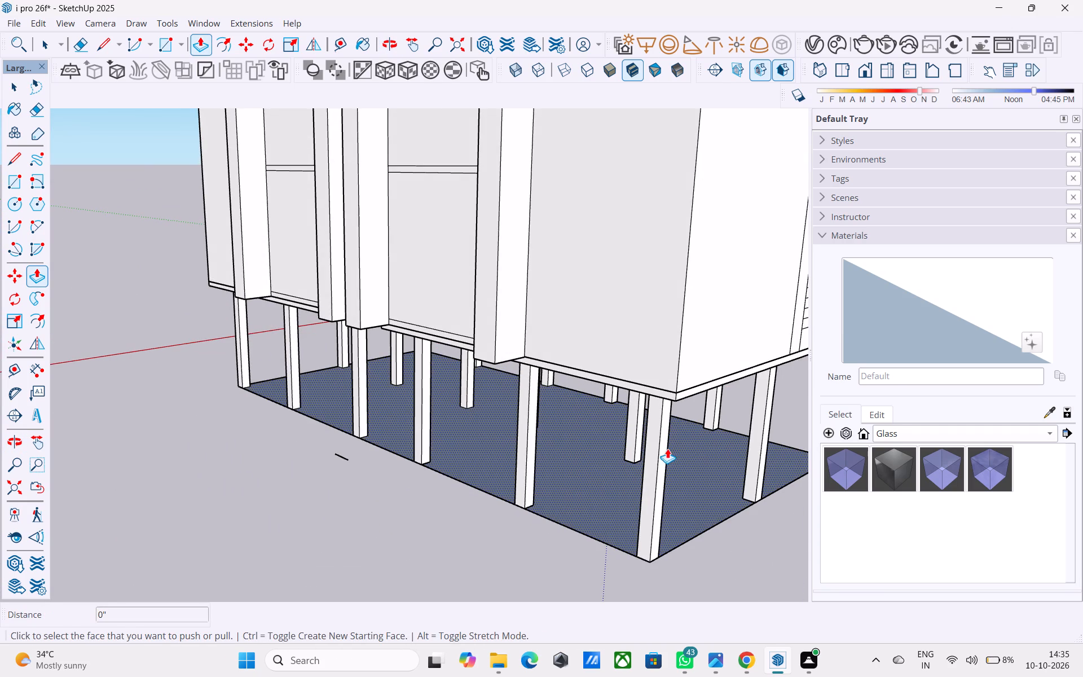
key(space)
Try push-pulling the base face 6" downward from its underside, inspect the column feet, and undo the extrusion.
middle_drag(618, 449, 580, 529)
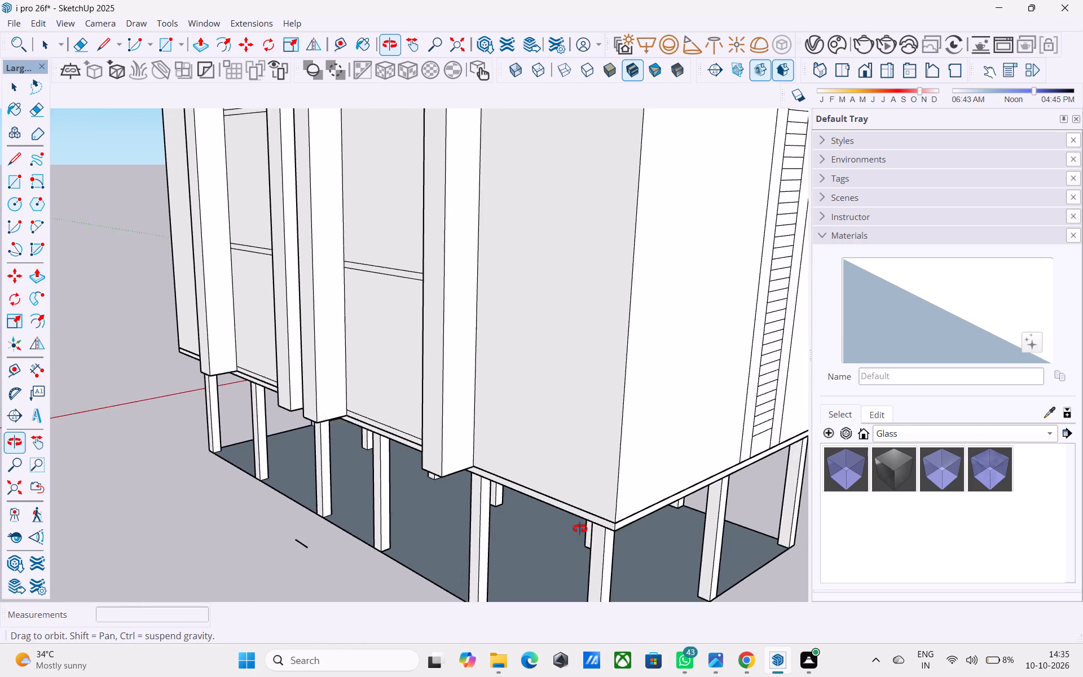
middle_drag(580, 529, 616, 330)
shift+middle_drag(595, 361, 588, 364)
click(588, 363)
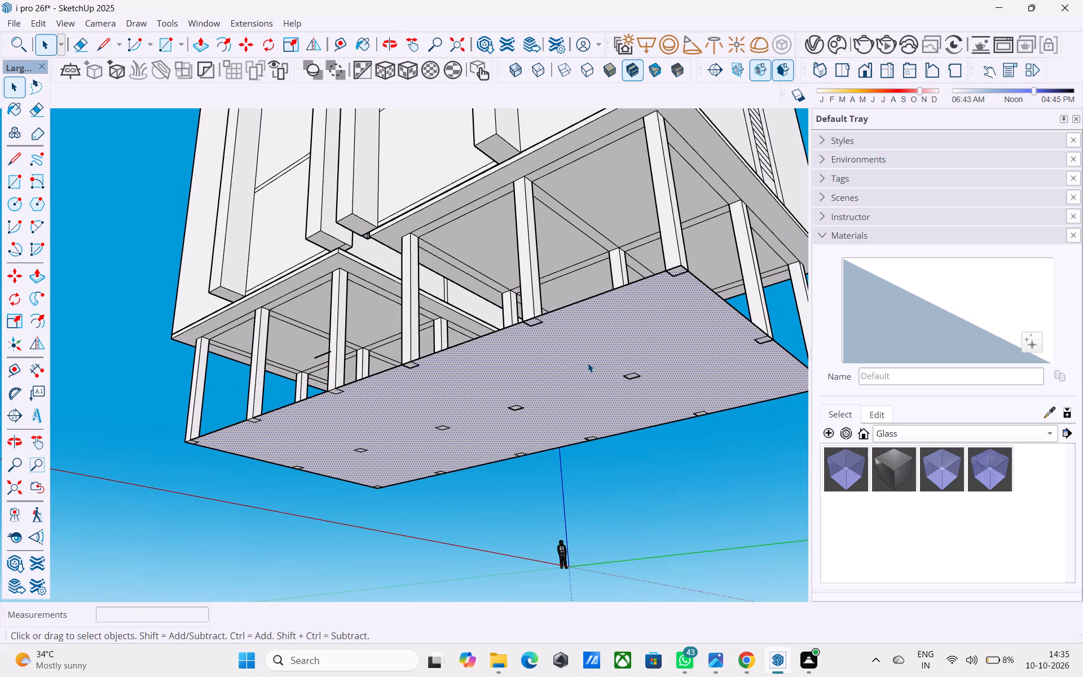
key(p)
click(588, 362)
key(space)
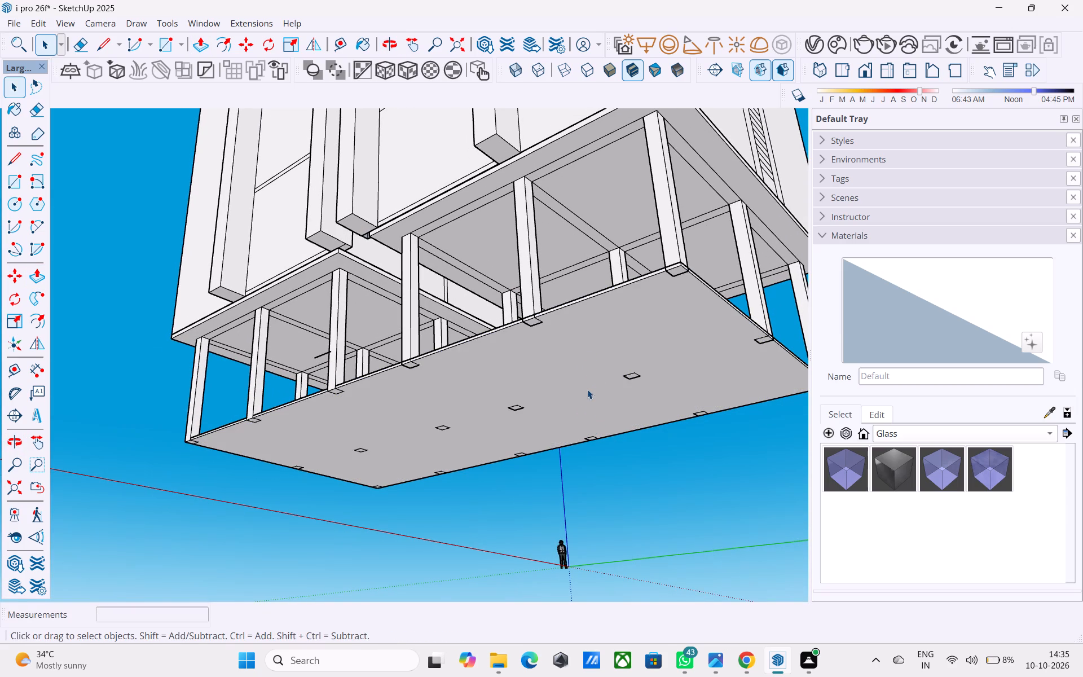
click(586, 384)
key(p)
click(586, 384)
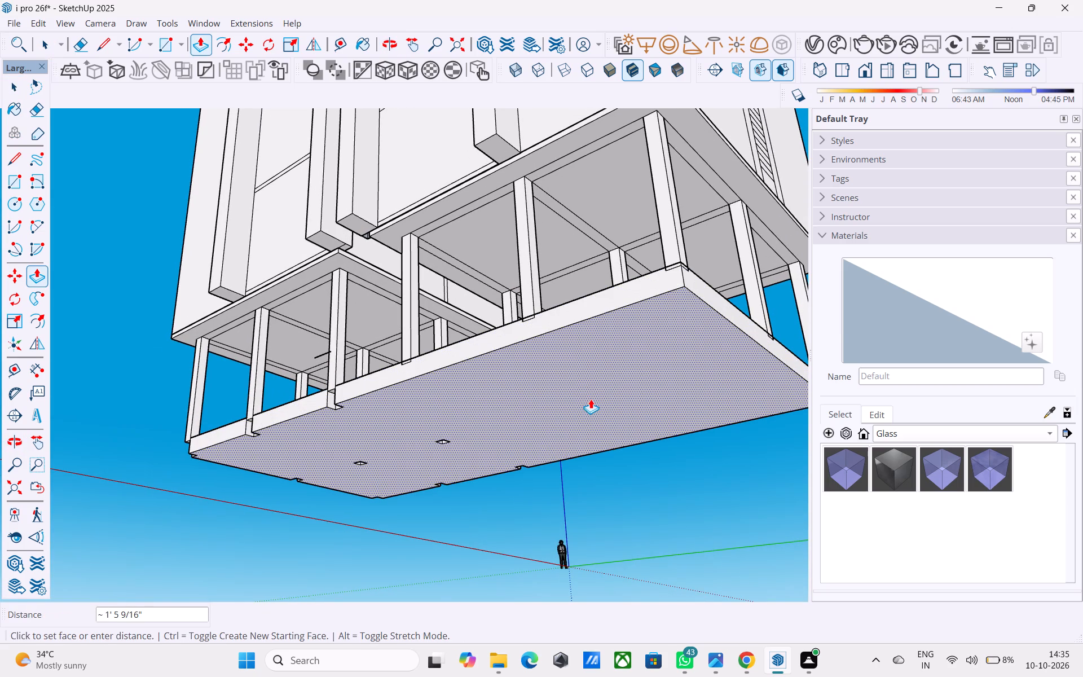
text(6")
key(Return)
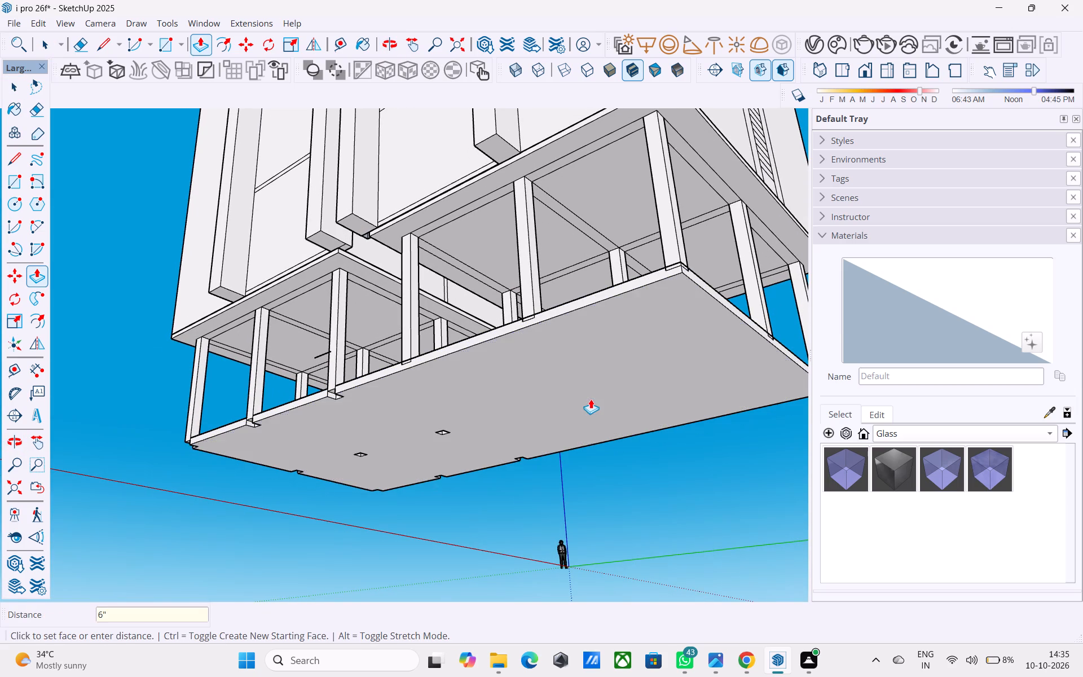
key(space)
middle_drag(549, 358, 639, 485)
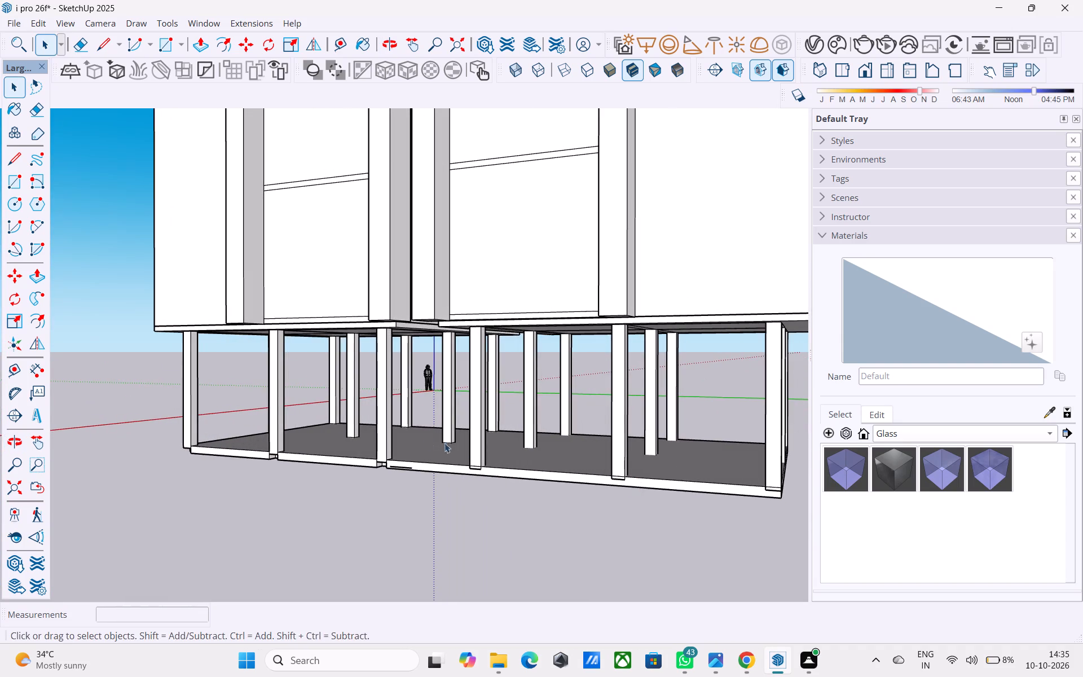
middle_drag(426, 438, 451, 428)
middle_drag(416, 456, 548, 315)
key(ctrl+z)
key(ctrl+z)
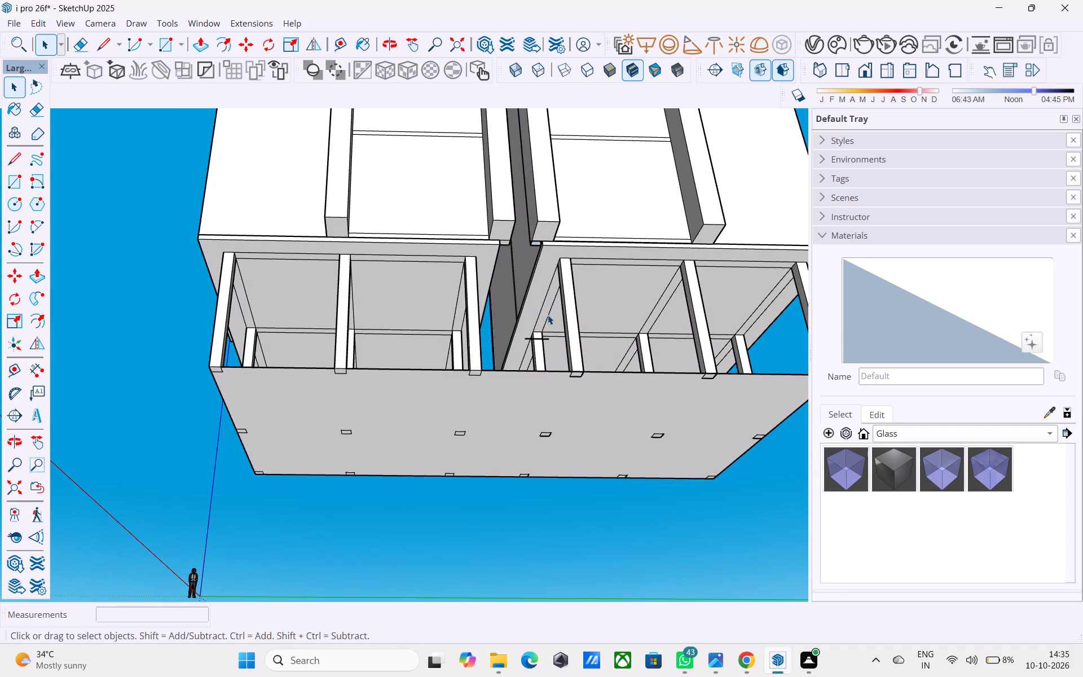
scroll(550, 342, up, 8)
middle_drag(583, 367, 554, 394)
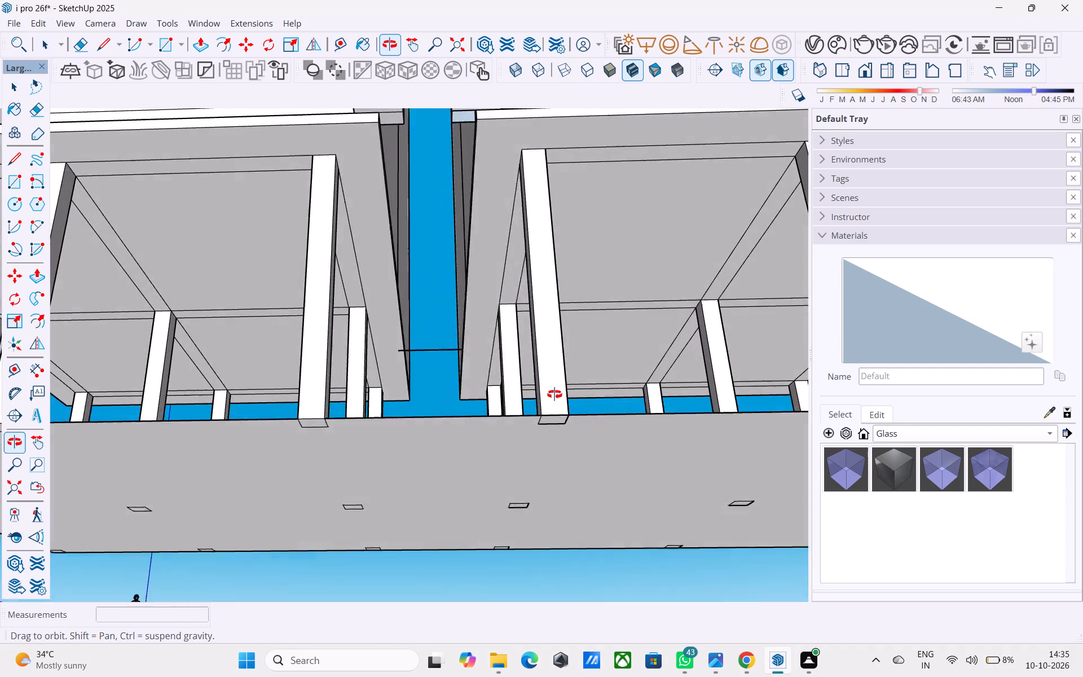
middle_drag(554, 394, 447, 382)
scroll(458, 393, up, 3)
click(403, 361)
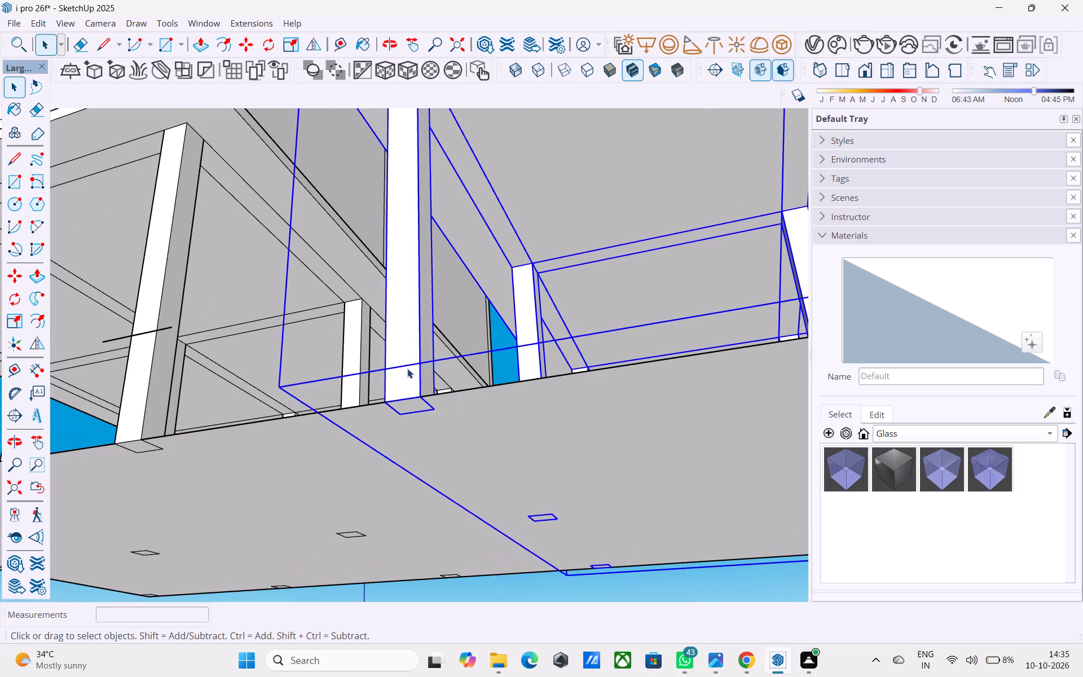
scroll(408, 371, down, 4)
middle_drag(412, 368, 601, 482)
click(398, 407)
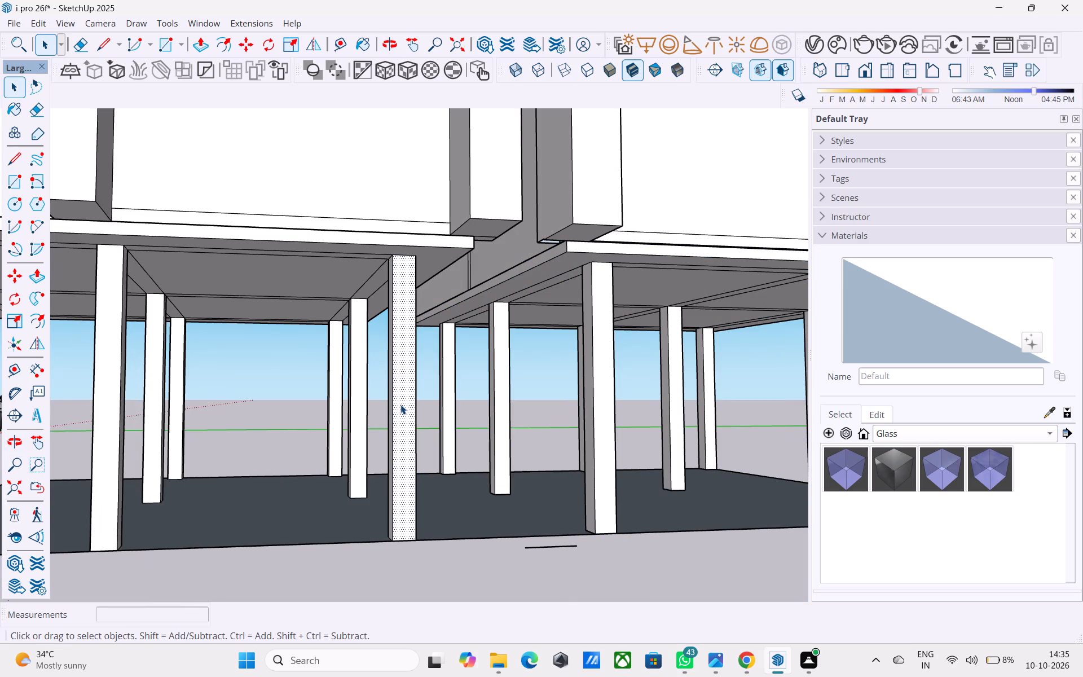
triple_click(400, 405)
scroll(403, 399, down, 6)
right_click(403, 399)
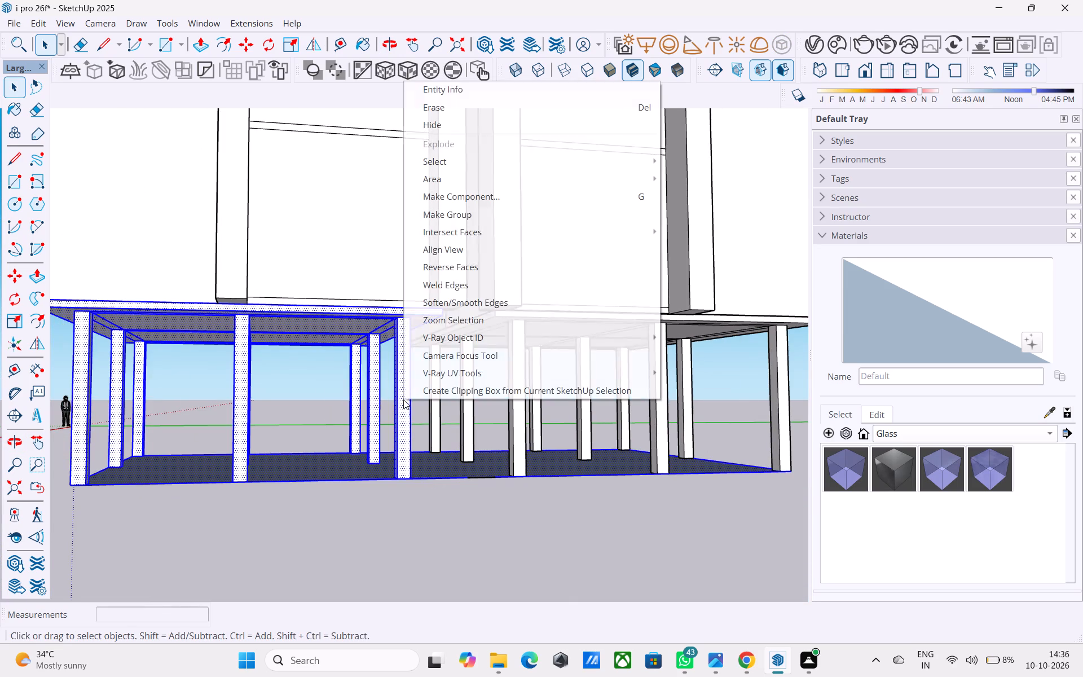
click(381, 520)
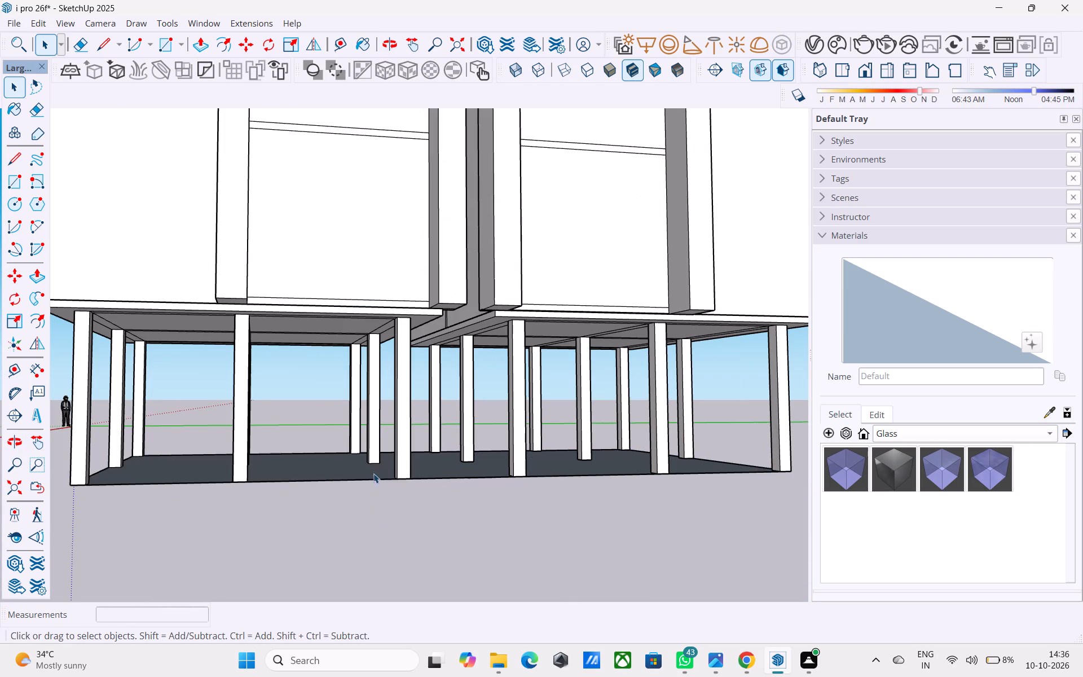
Delete the base face at the columns' feet.
click(353, 472)
key(Delete)
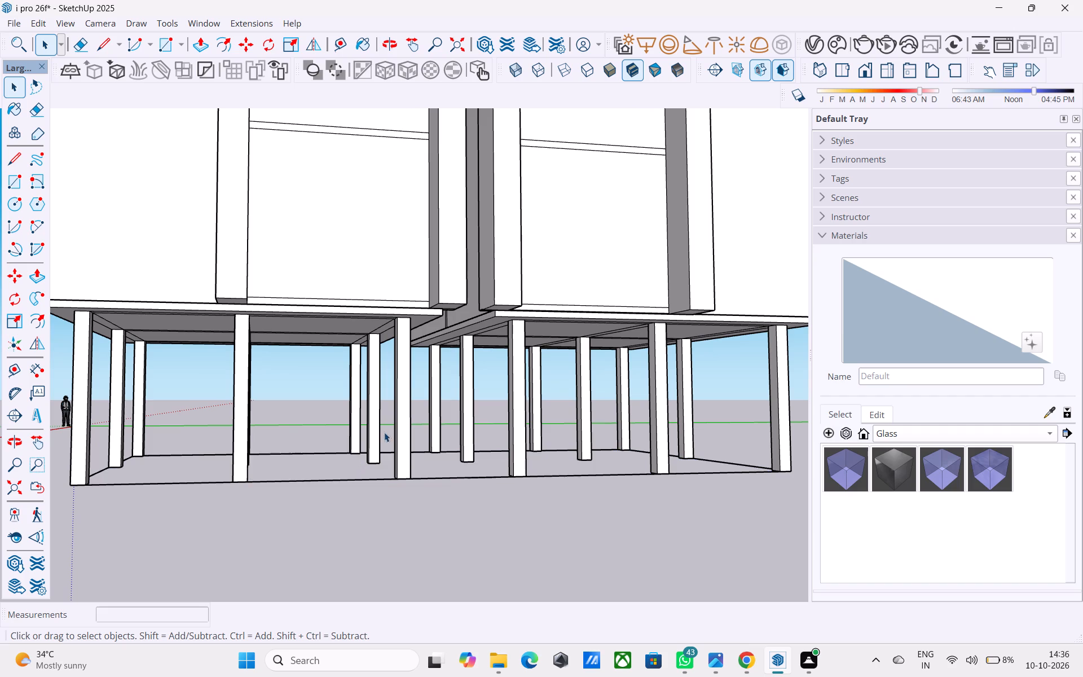
Group the loose columns beneath the block nearer the origin together with their connected slab and base outline.
click(400, 433)
triple_click(401, 433)
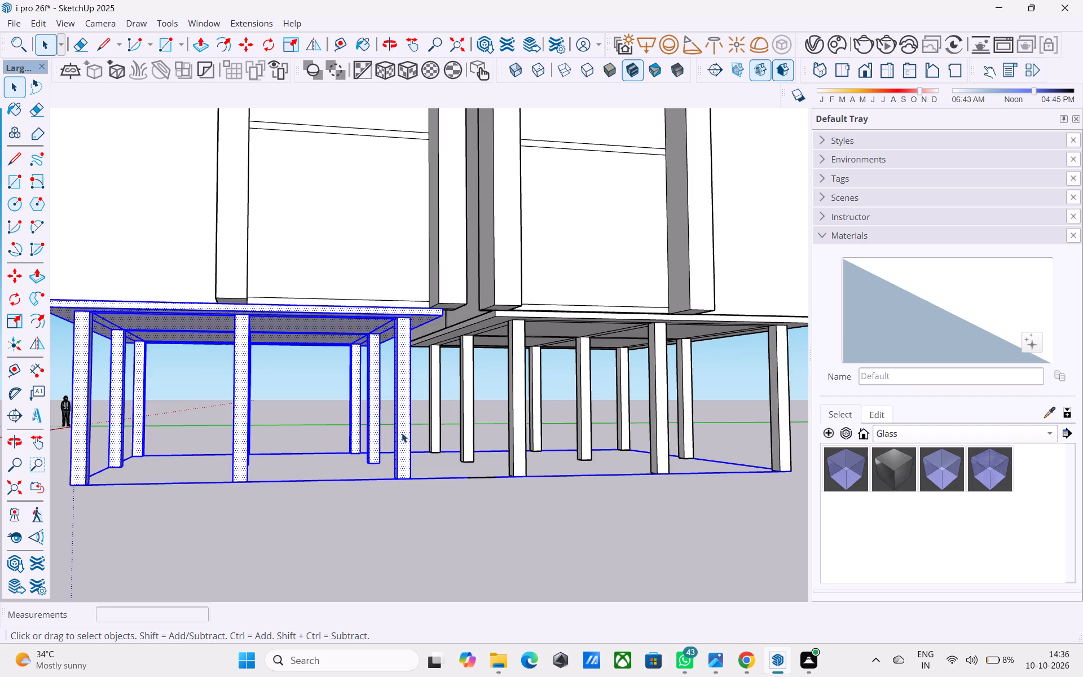
right_click(400, 431)
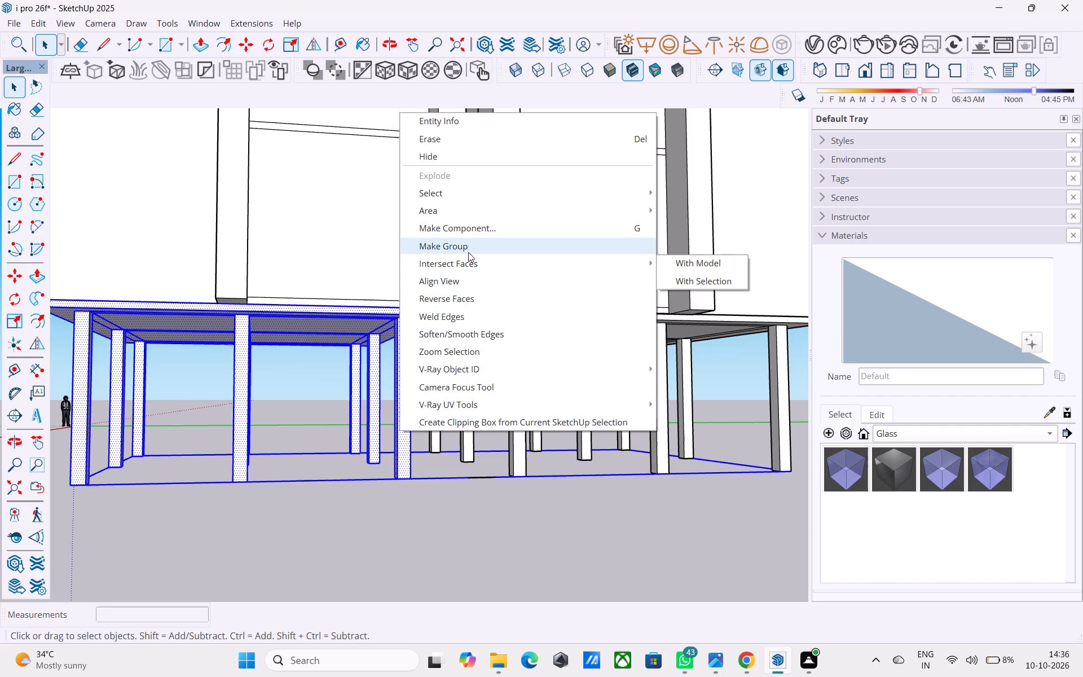
click(468, 249)
click(398, 521)
Redraw the base rectangle between opposite outer column corners at the feet, about 28' 11" by 55' 9", spanning both blocks.
middle_drag(364, 439, 347, 524)
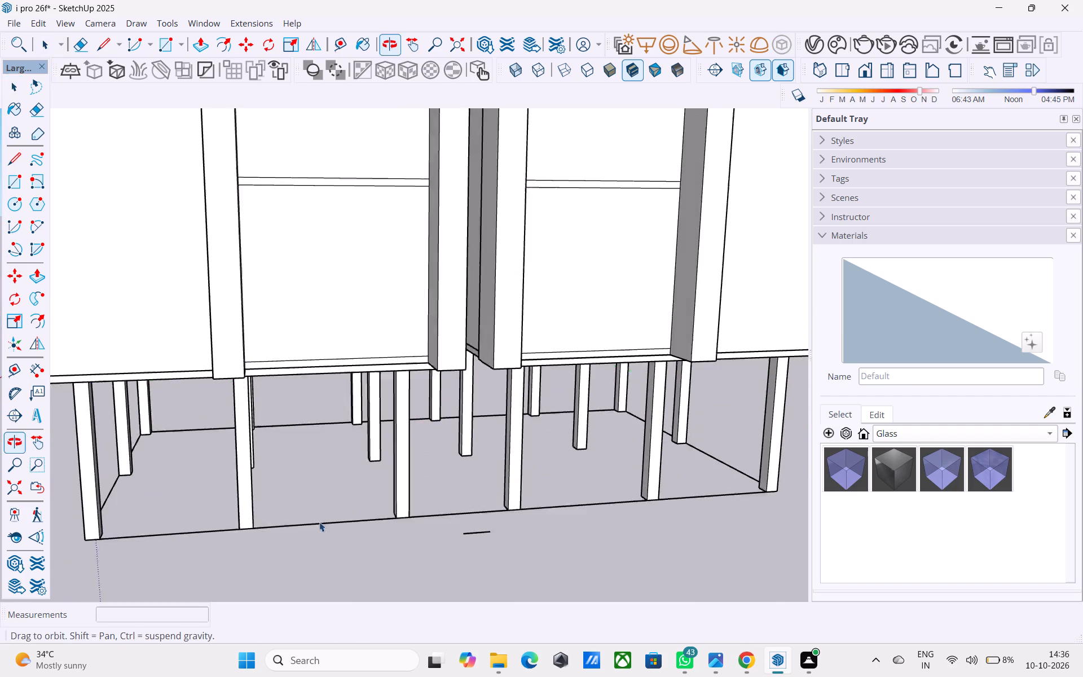
scroll(184, 443, up, 4)
middle_drag(167, 430, 439, 443)
scroll(295, 432, down, 5)
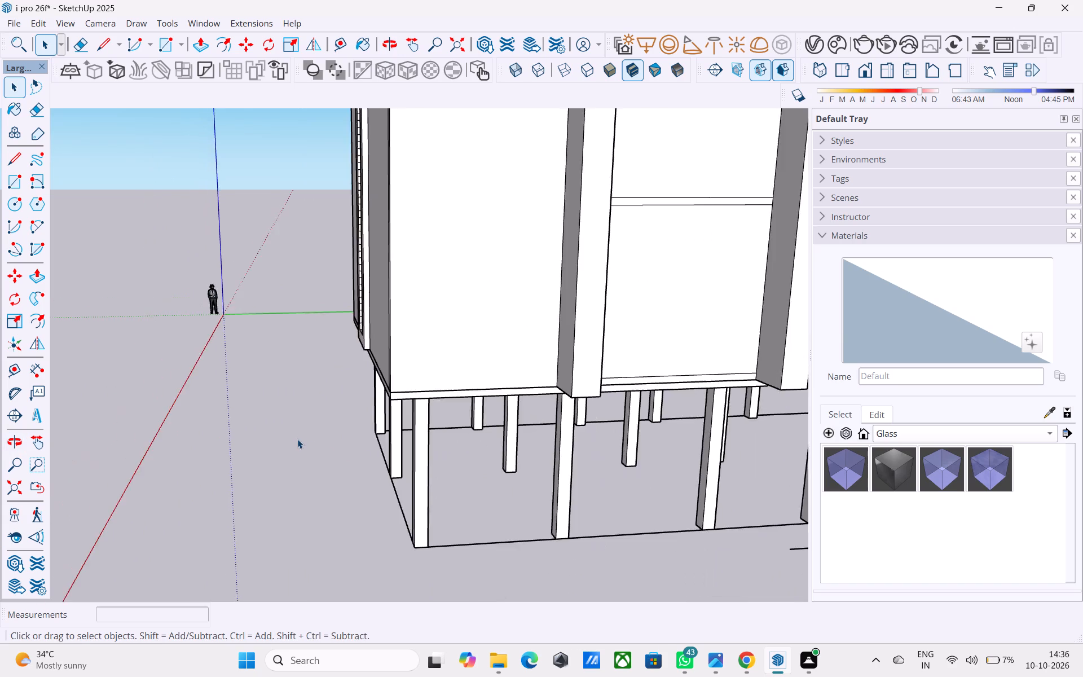
middle_drag(331, 448, 426, 475)
scroll(332, 445, up, 4)
key(r)
scroll(356, 423, up, 11)
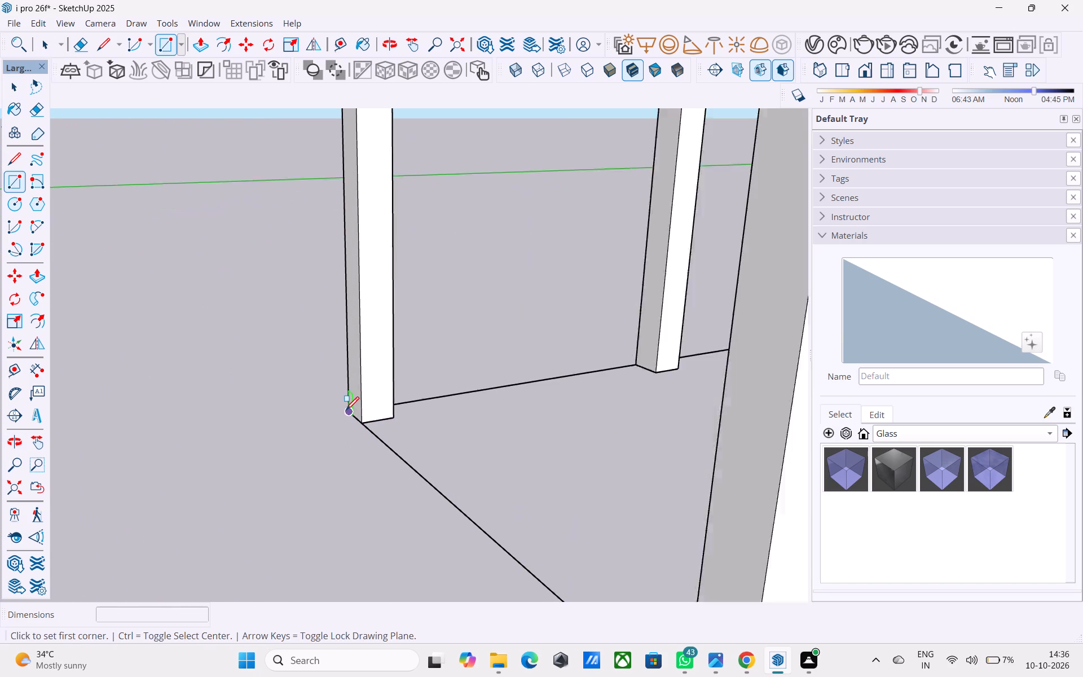
scroll(346, 411, up, 1)
middle_drag(347, 412, 437, 434)
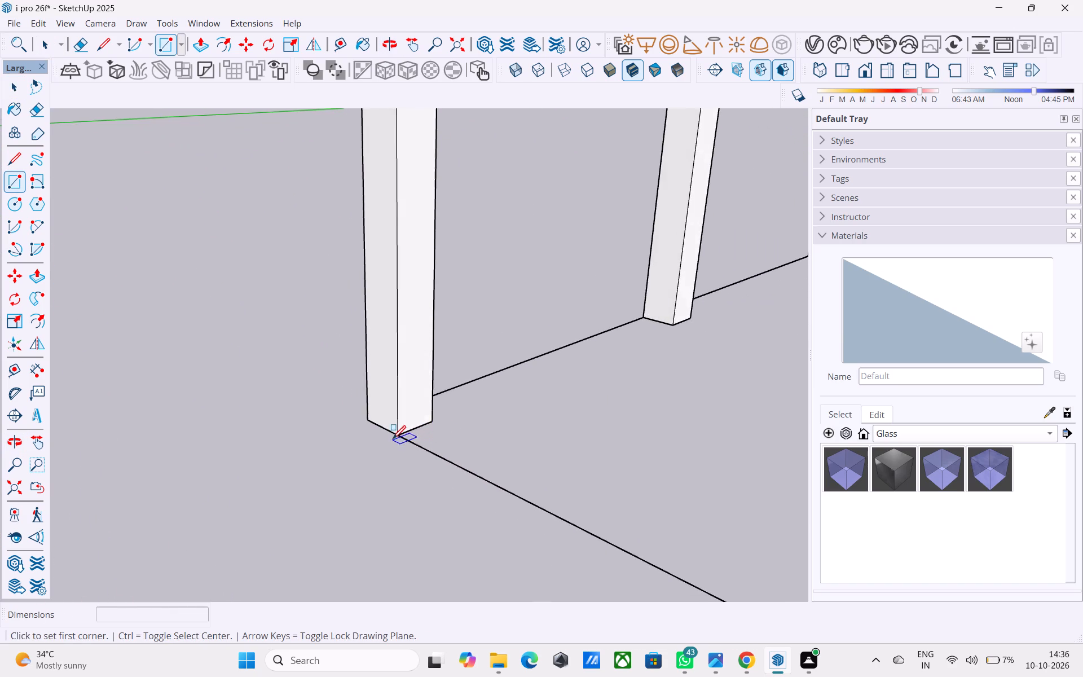
scroll(393, 440, up, 5)
middle_drag(349, 419, 460, 434)
scroll(403, 432, up, 5)
click(350, 406)
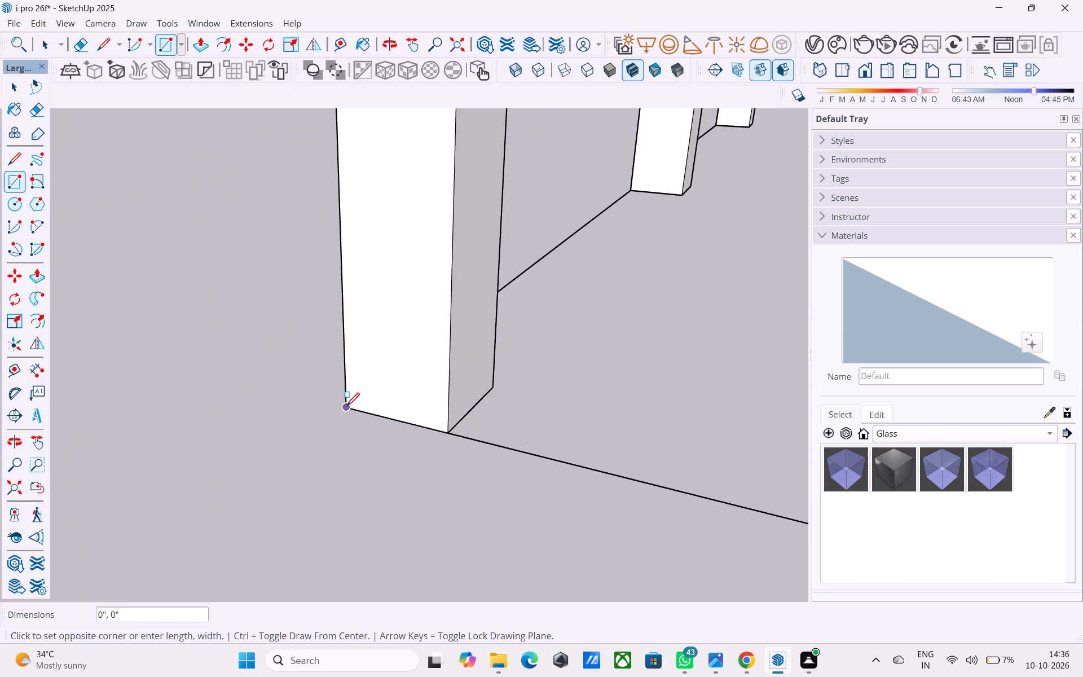
scroll(333, 406, down, 20)
scroll(333, 406, down, 14)
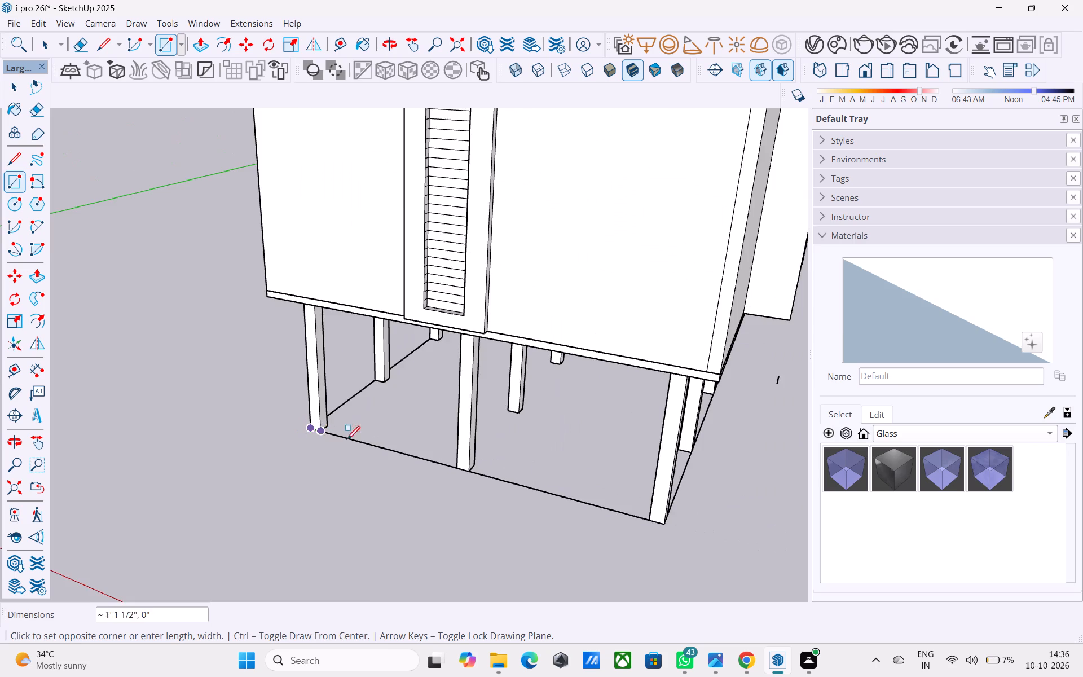
middle_drag(821, 437, 558, 410)
middle_drag(628, 398, 368, 415)
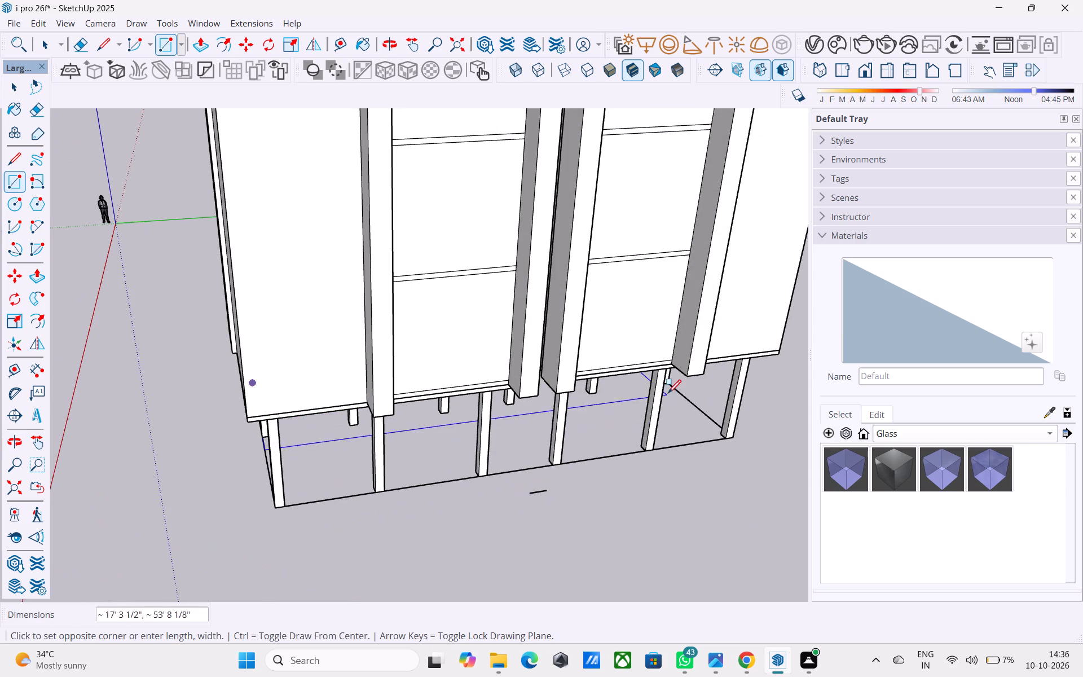
middle_drag(693, 428, 487, 380)
shift+scroll(486, 380, up, 10)
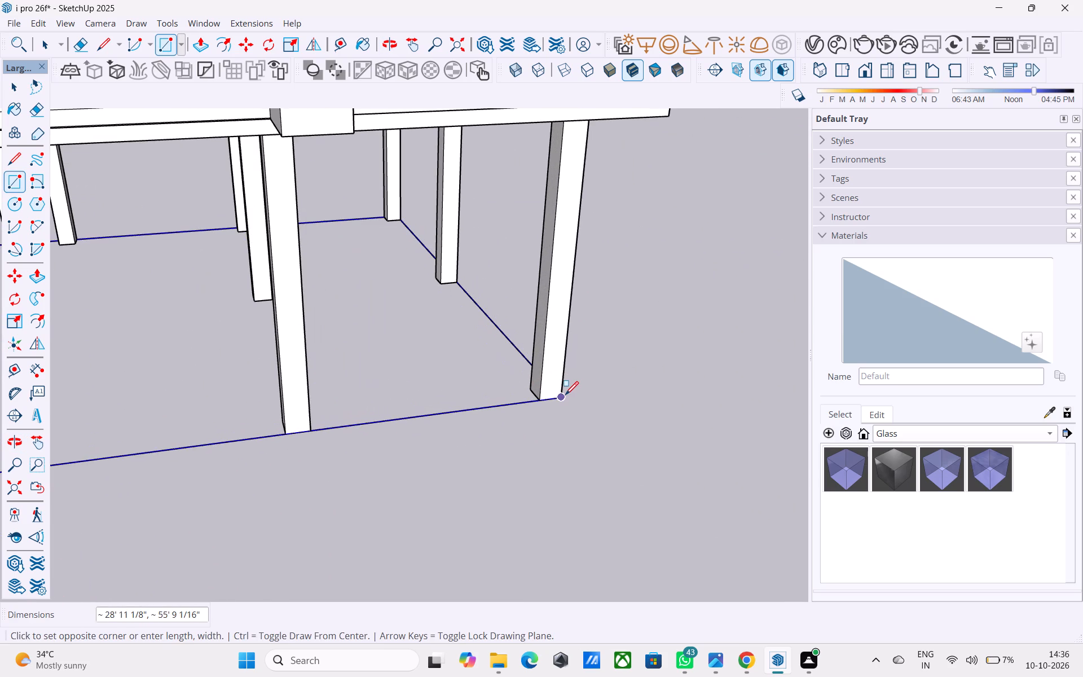
click(565, 396)
Extrude the new base face 6" downward from its underside to form the shared slab.
shift+middle_drag(544, 384, 712, 396)
key(space)
click(411, 393)
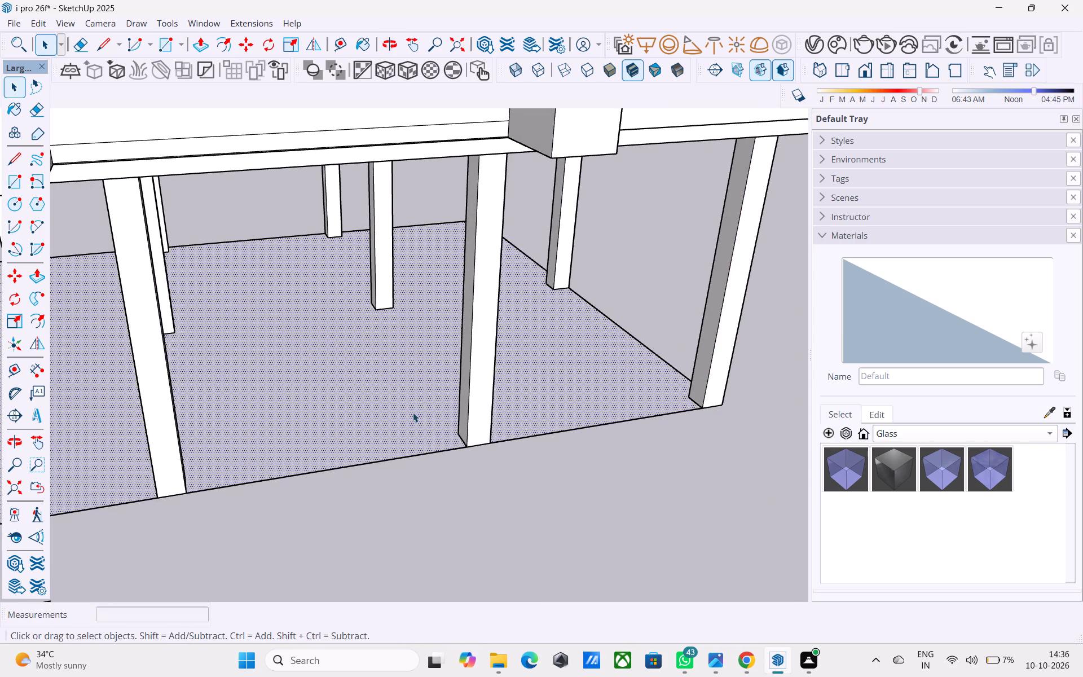
middle_drag(435, 447, 464, 272)
click(410, 278)
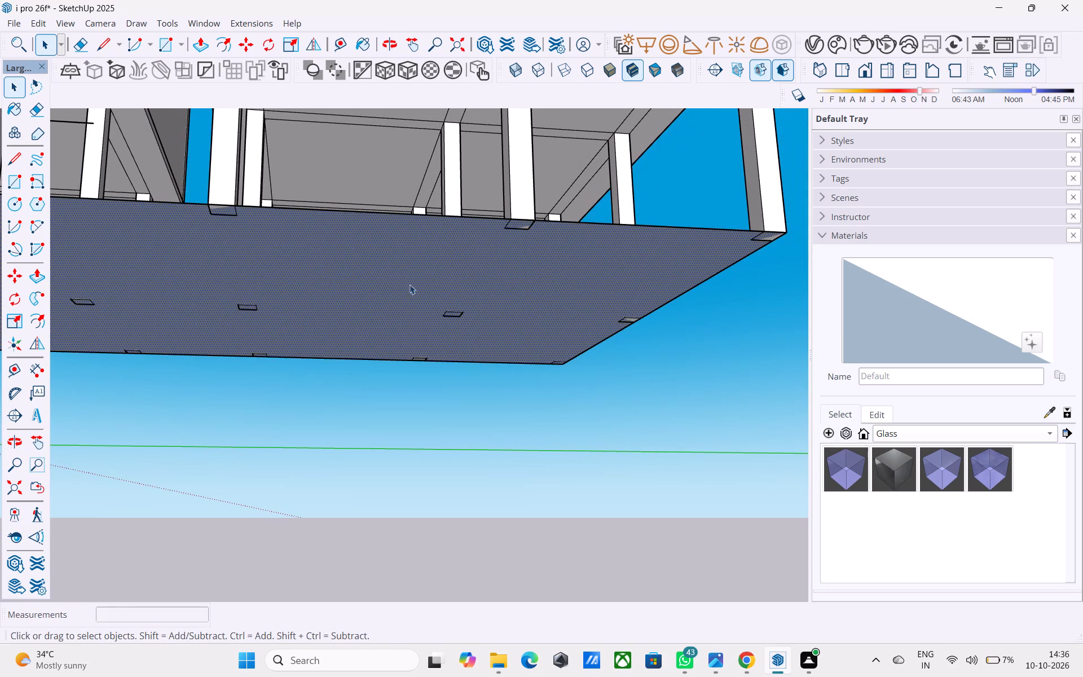
key(p)
click(399, 283)
key(6)
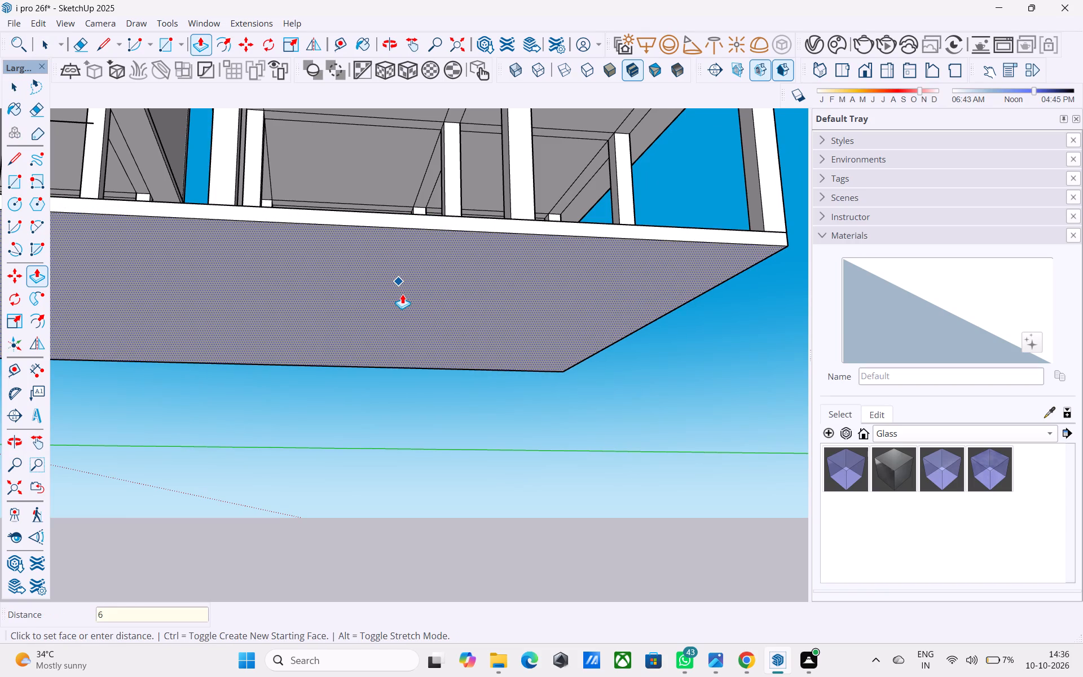
key(shift+quotedbl)
key(Return)
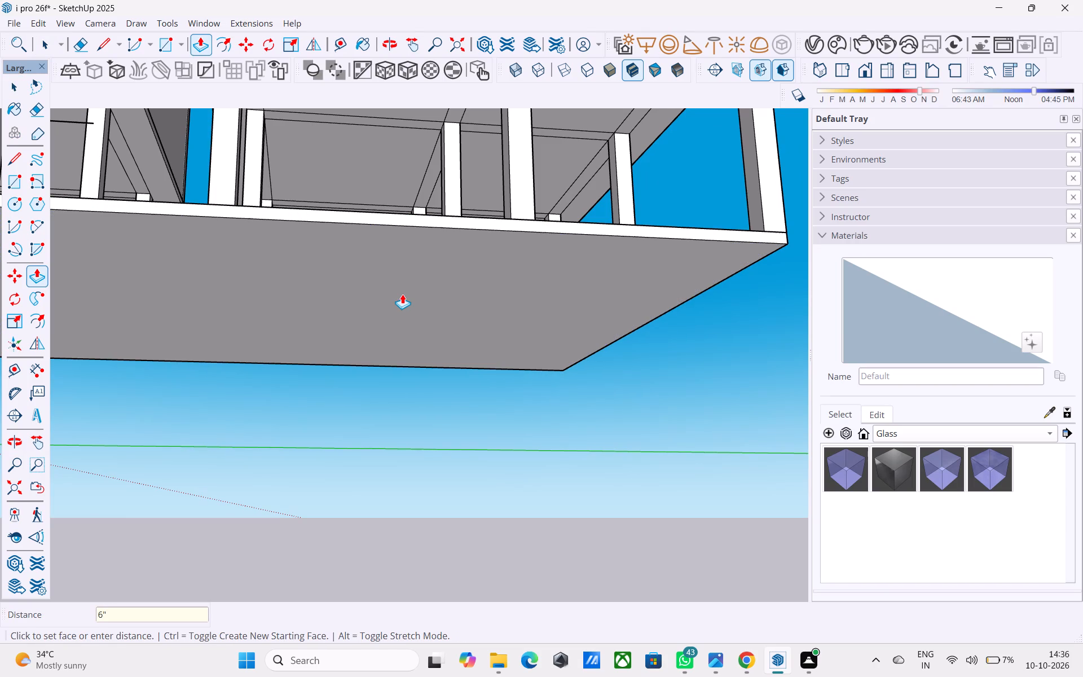
Examine the base slab and its fit with the columns from around both blocks.
scroll(437, 339, down, 7)
middle_drag(437, 333, 483, 474)
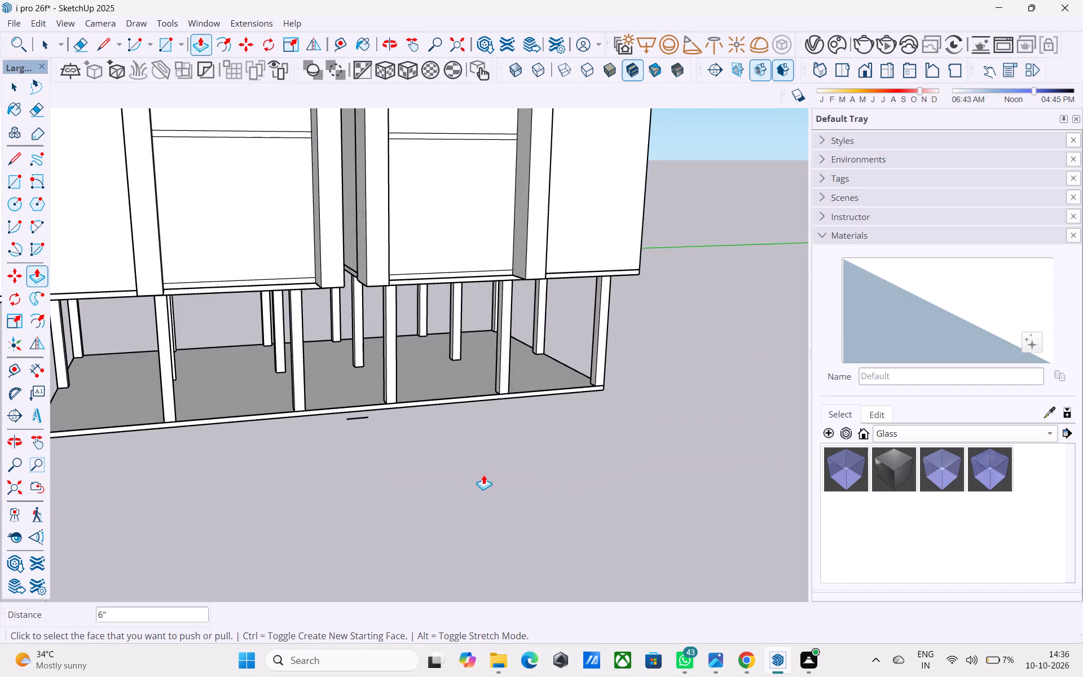
middle_drag(483, 474, 408, 447)
middle_drag(406, 430, 446, 547)
scroll(412, 461, down, 1)
scroll(439, 516, up, 1)
scroll(437, 511, down, 7)
middle_drag(418, 516, 635, 473)
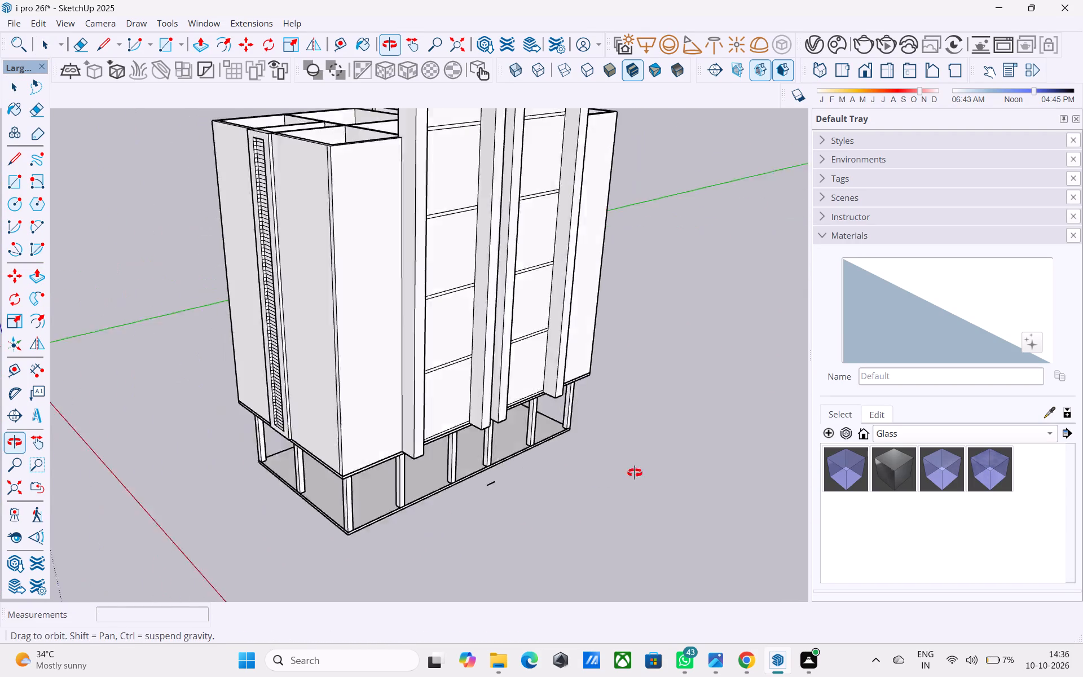
Examine both raised blocks, their columns and the shared base slab from all sides.
middle_drag(635, 473, 667, 467)
middle_drag(493, 463, 690, 466)
middle_drag(490, 467, 787, 464)
middle_drag(540, 465, 813, 462)
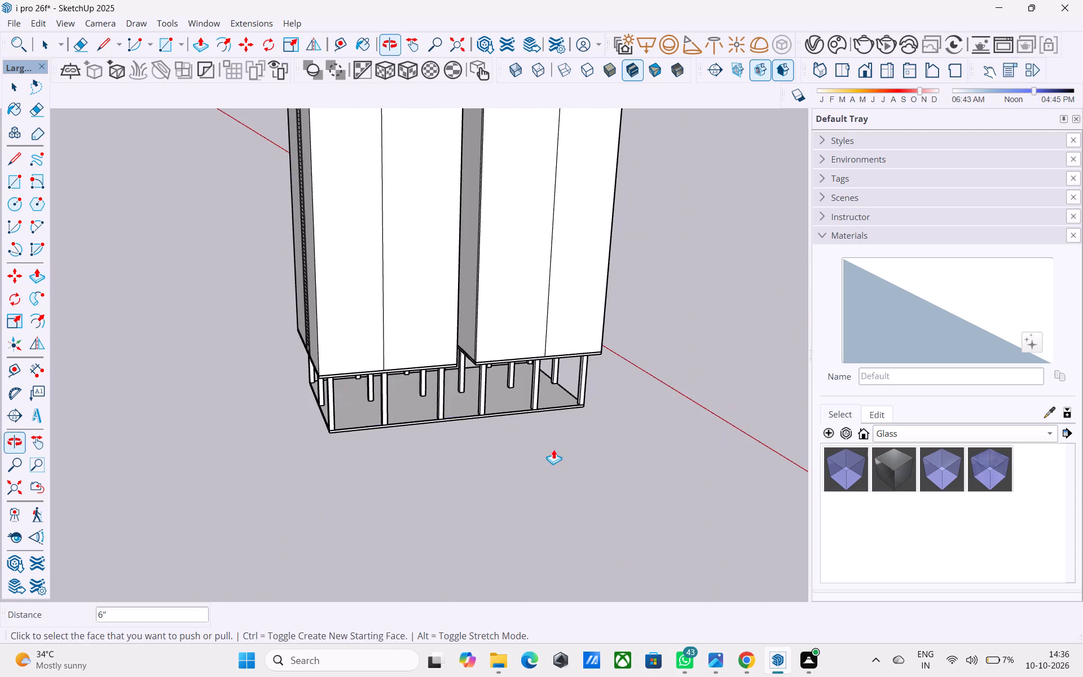
middle_drag(448, 440, 777, 442)
middle_drag(347, 420, 638, 466)
middle_drag(455, 412, 633, 419)
middle_drag(455, 399, 500, 401)
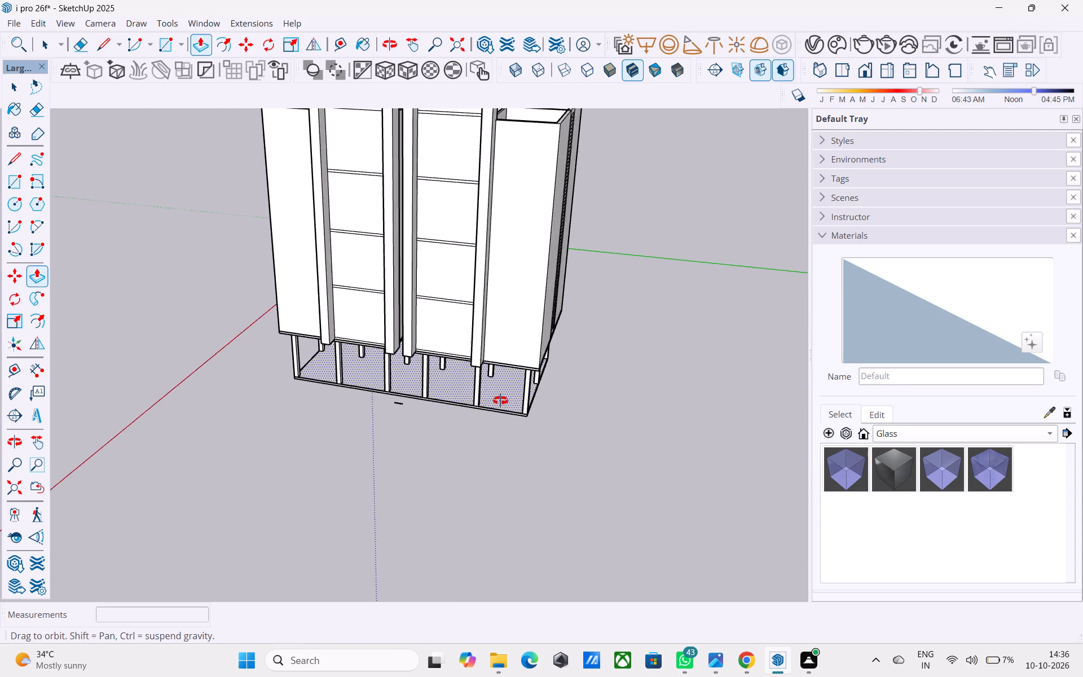
middle_drag(500, 401, 554, 495)
scroll(547, 488, up, 5)
key(space)
middle_drag(466, 480, 615, 450)
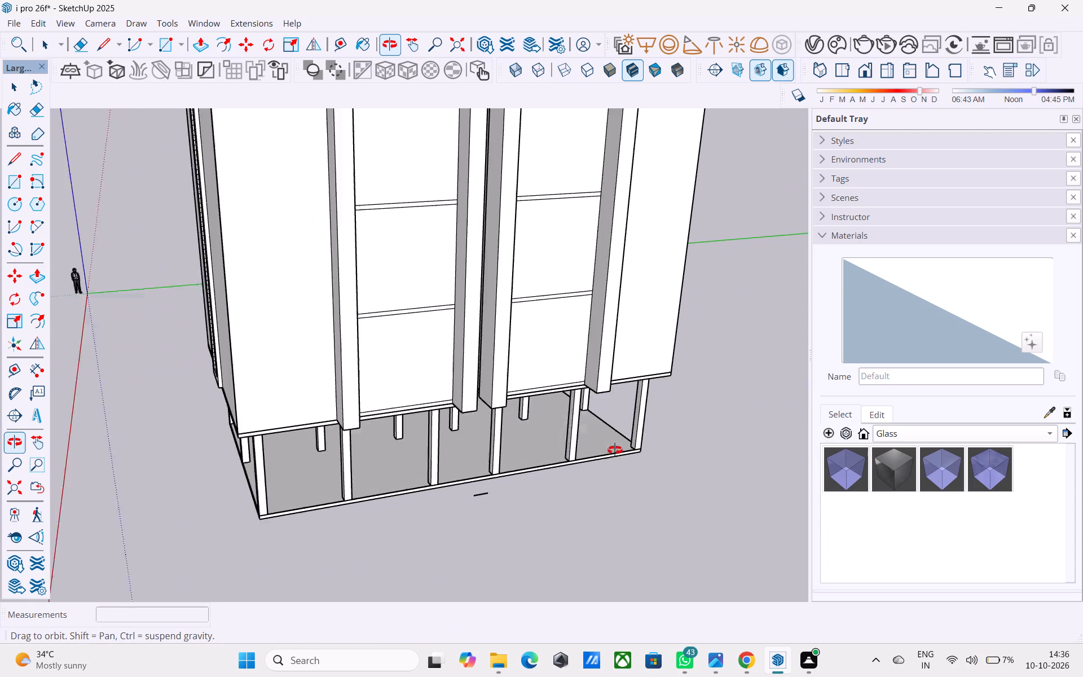
middle_drag(615, 450, 615, 450)
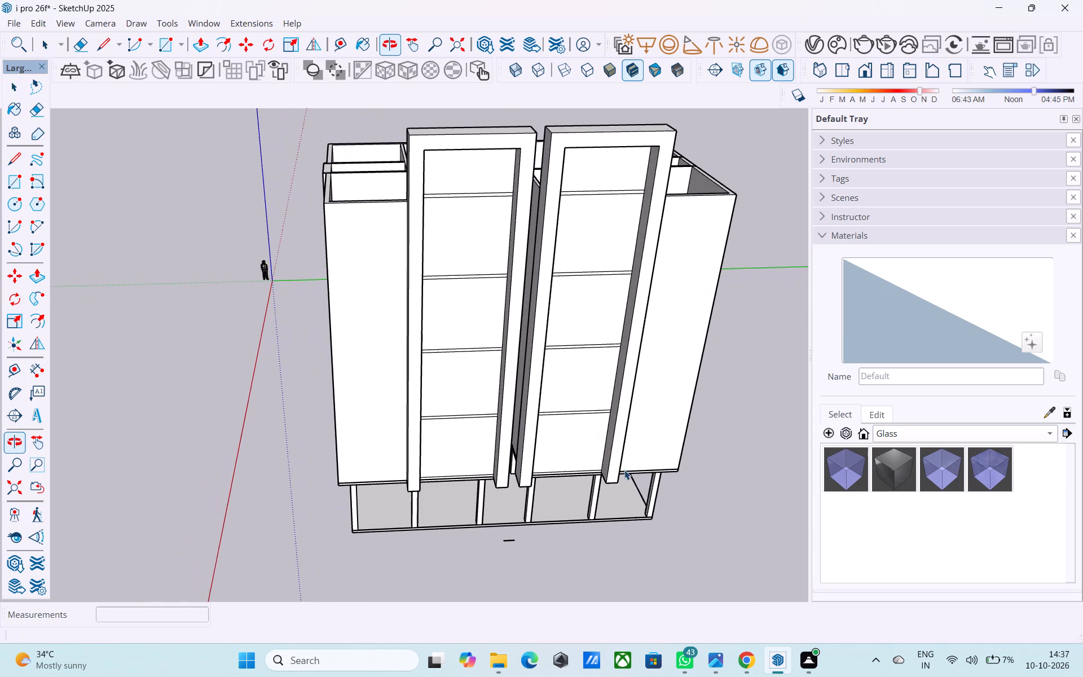
scroll(592, 481, down, 1)
middle_drag(579, 485, 727, 414)
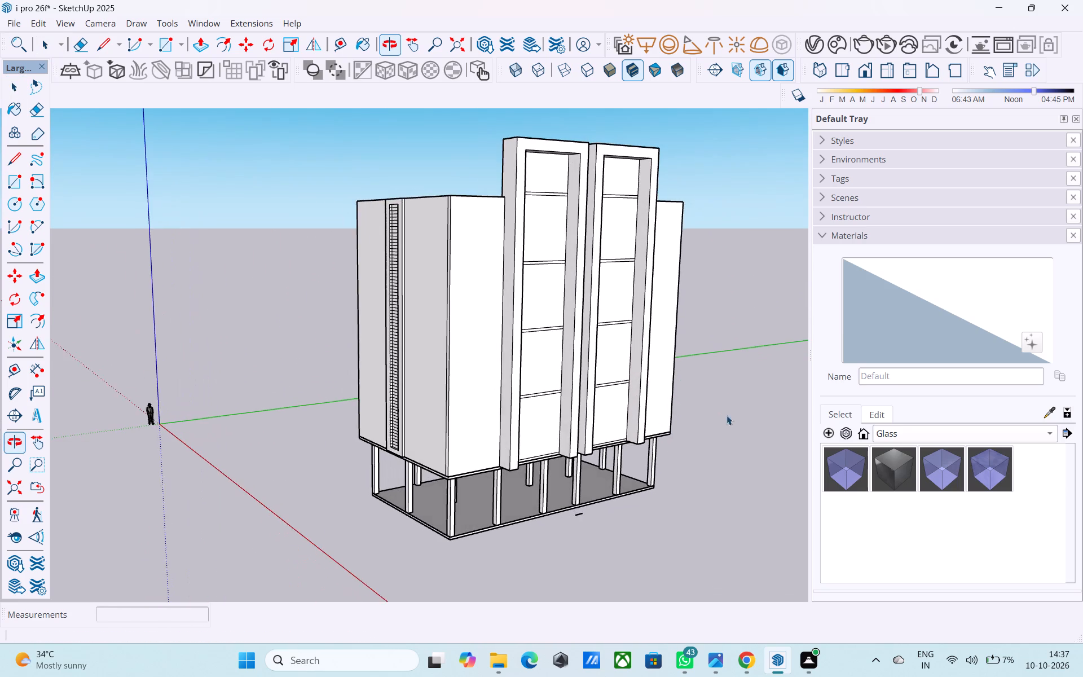
middle_drag(554, 428, 569, 429)
scroll(569, 429, up, 2)
shift+middle_drag(566, 432, 567, 461)
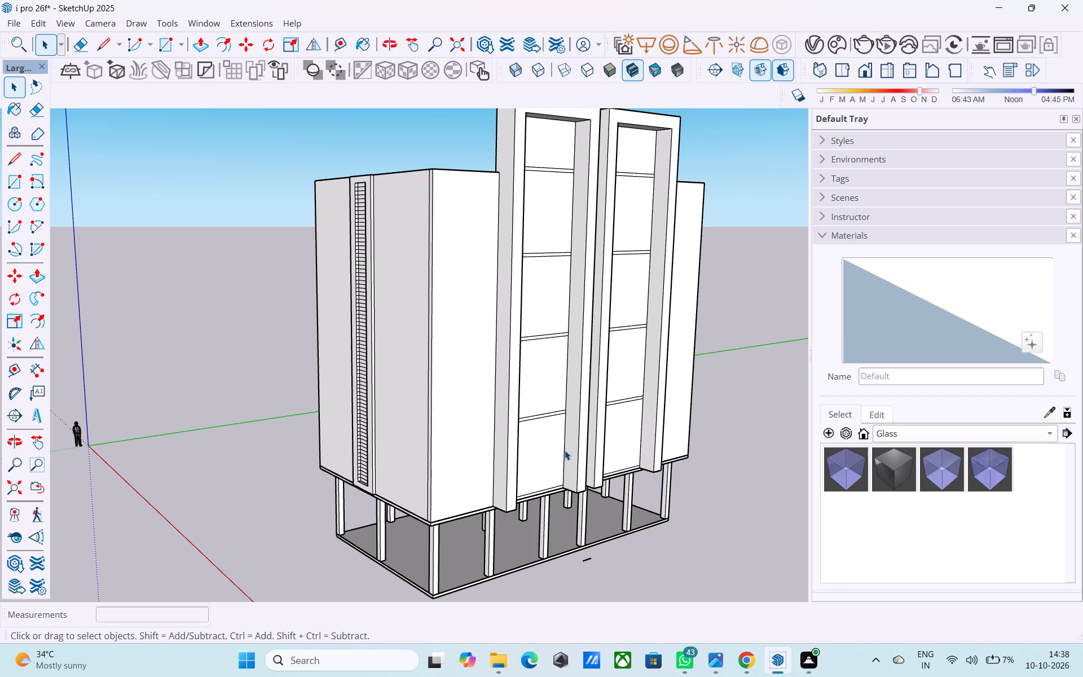
middle_drag(556, 451, 558, 476)
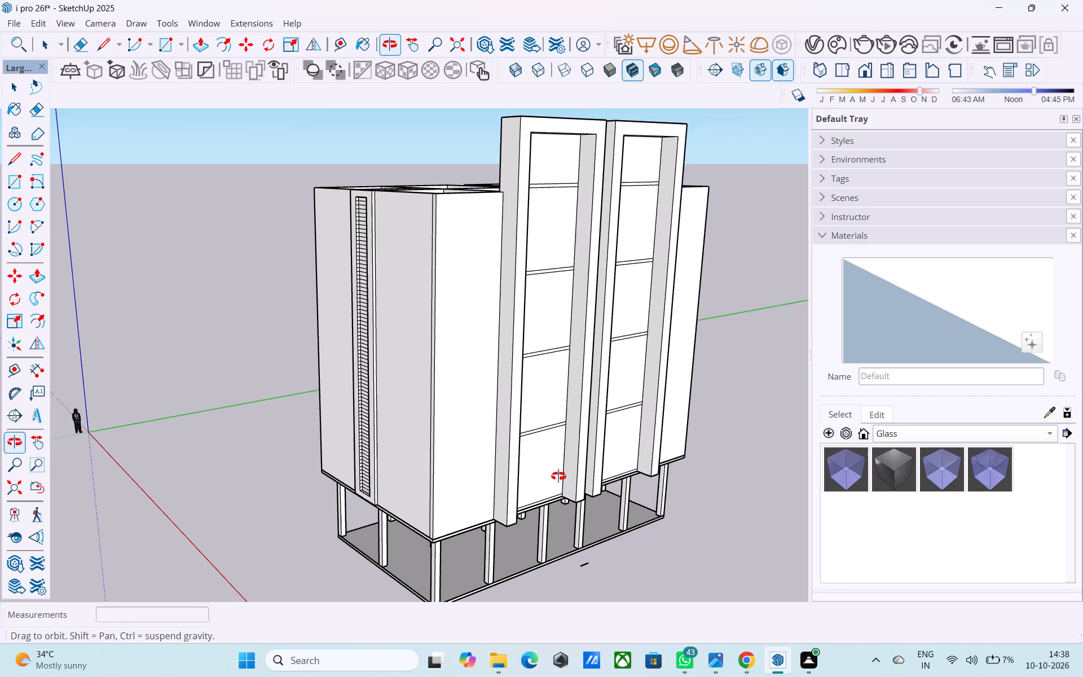
middle_drag(558, 476, 558, 483)
scroll(558, 483, down, 1)
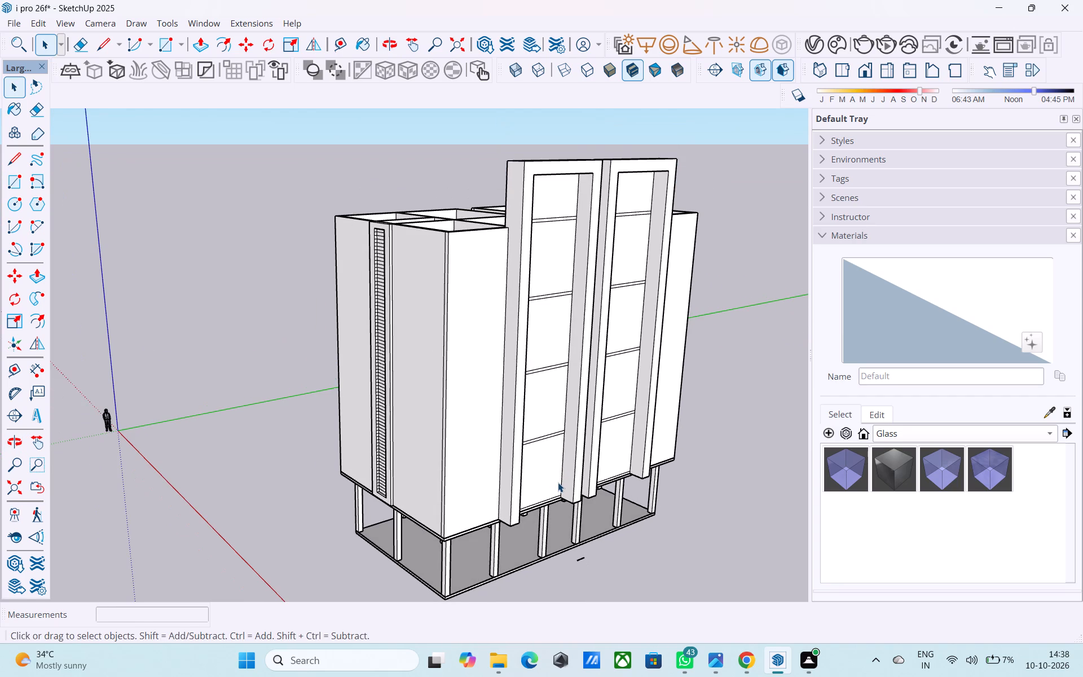
middle_drag(558, 481, 609, 480)
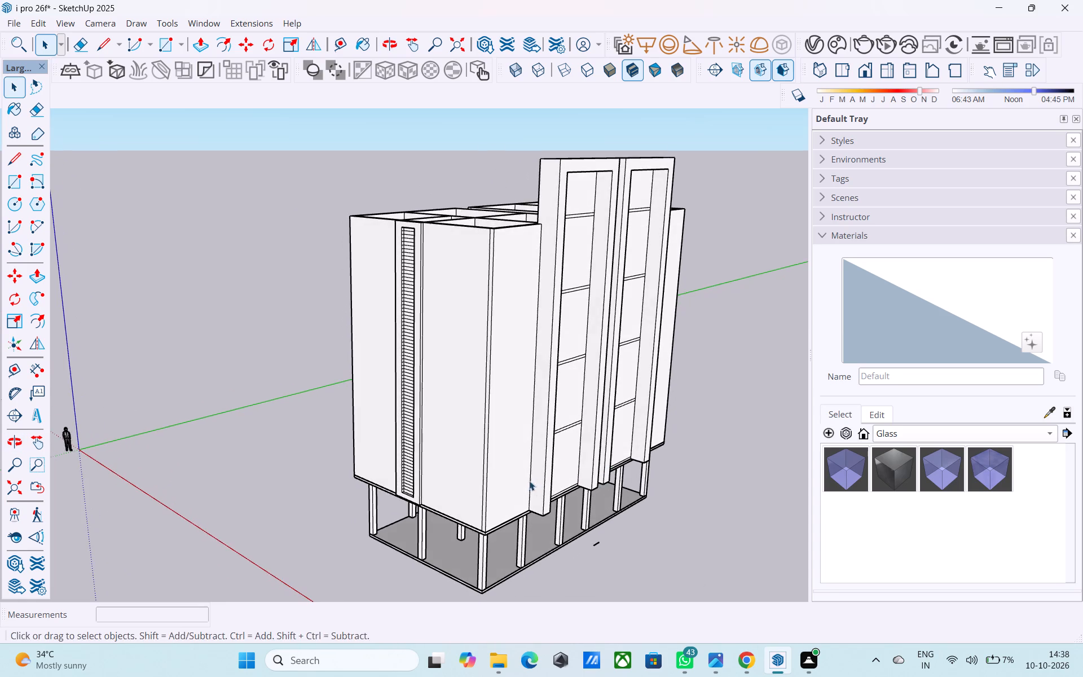
middle_drag(529, 480, 745, 408)
middle_drag(583, 402, 716, 442)
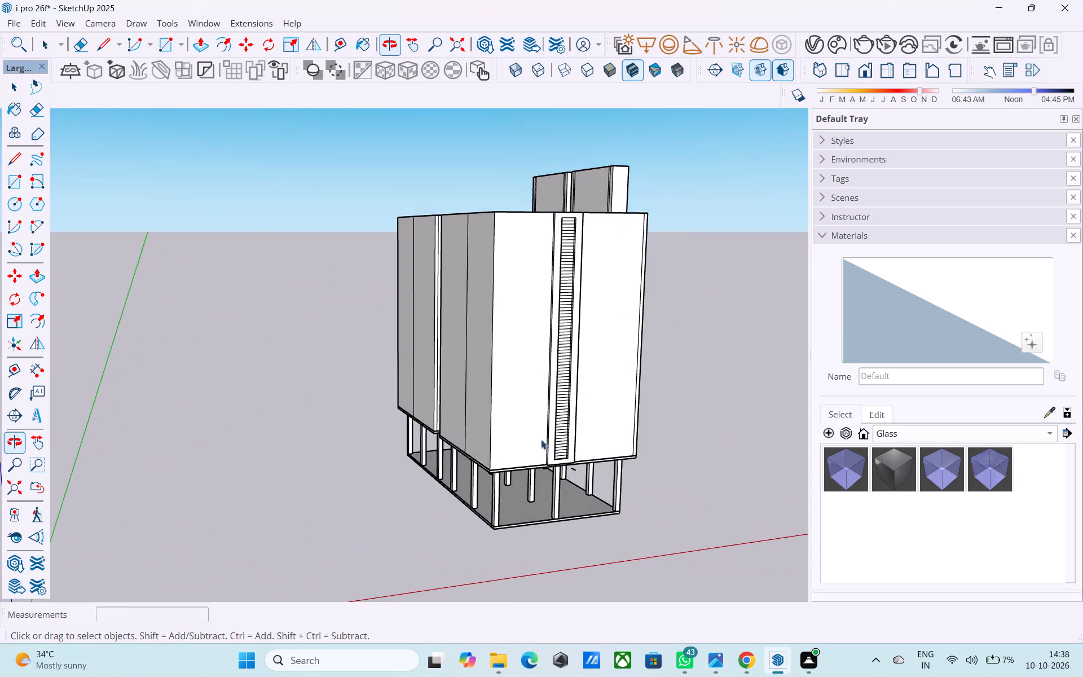
middle_drag(530, 441, 728, 458)
middle_drag(441, 425, 714, 450)
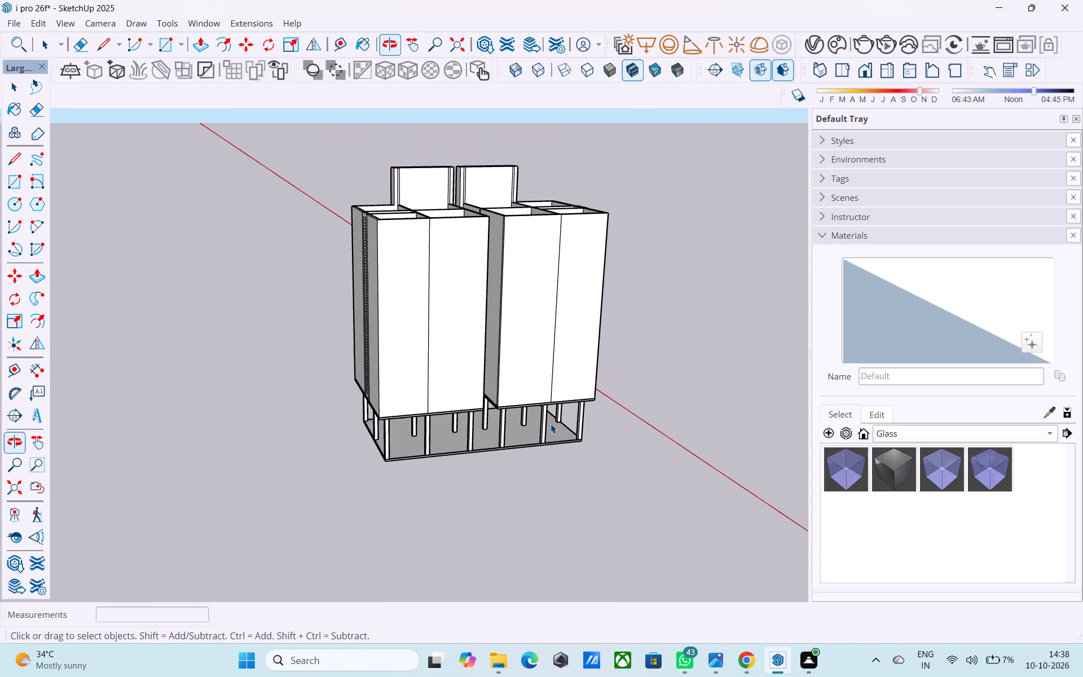
middle_drag(513, 418, 809, 451)
middle_drag(509, 399, 753, 403)
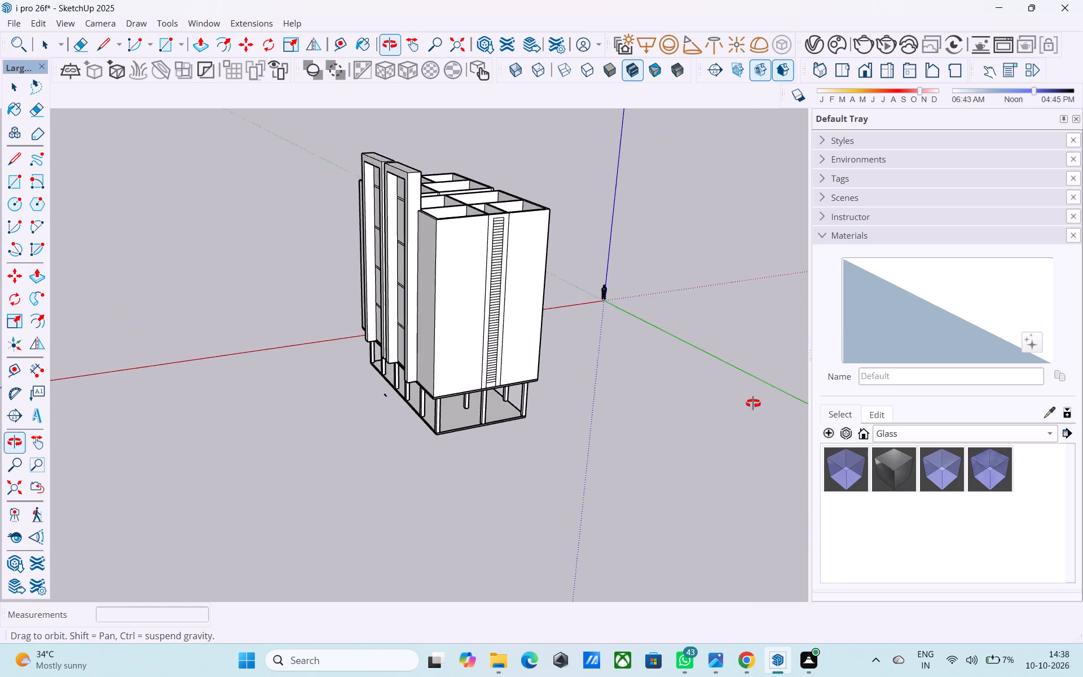
middle_drag(753, 403, 755, 403)
middle_drag(526, 386, 818, 381)
middle_drag(481, 396, 625, 406)
scroll(646, 400, down, 5)
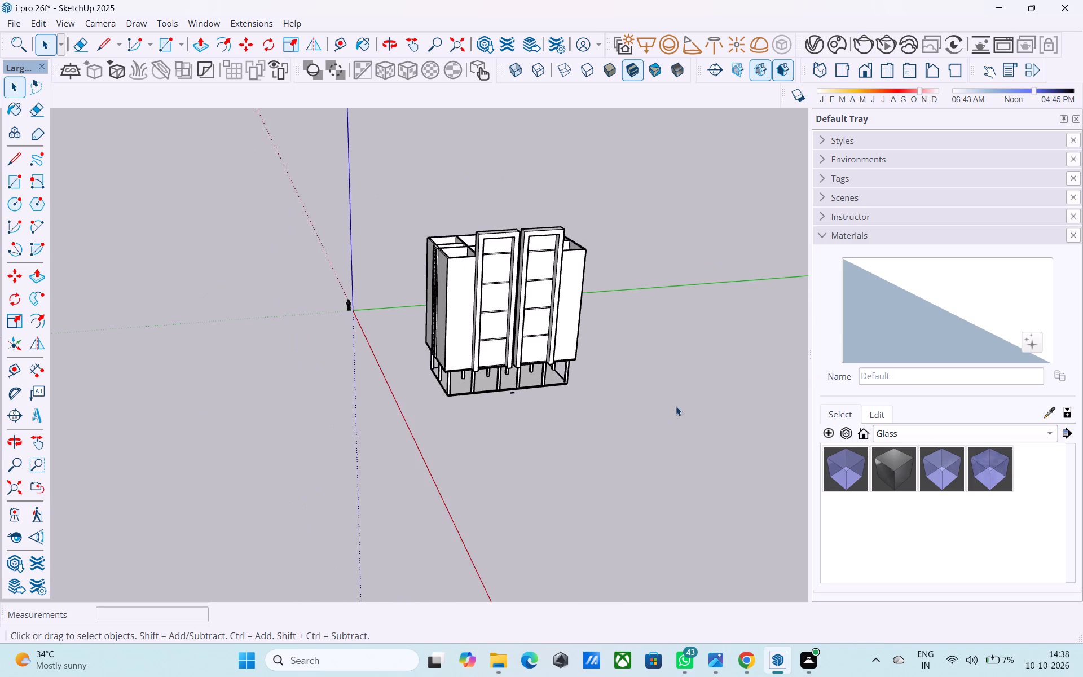
scroll(676, 406, down, 2)
scroll(350, 397, up, 5)
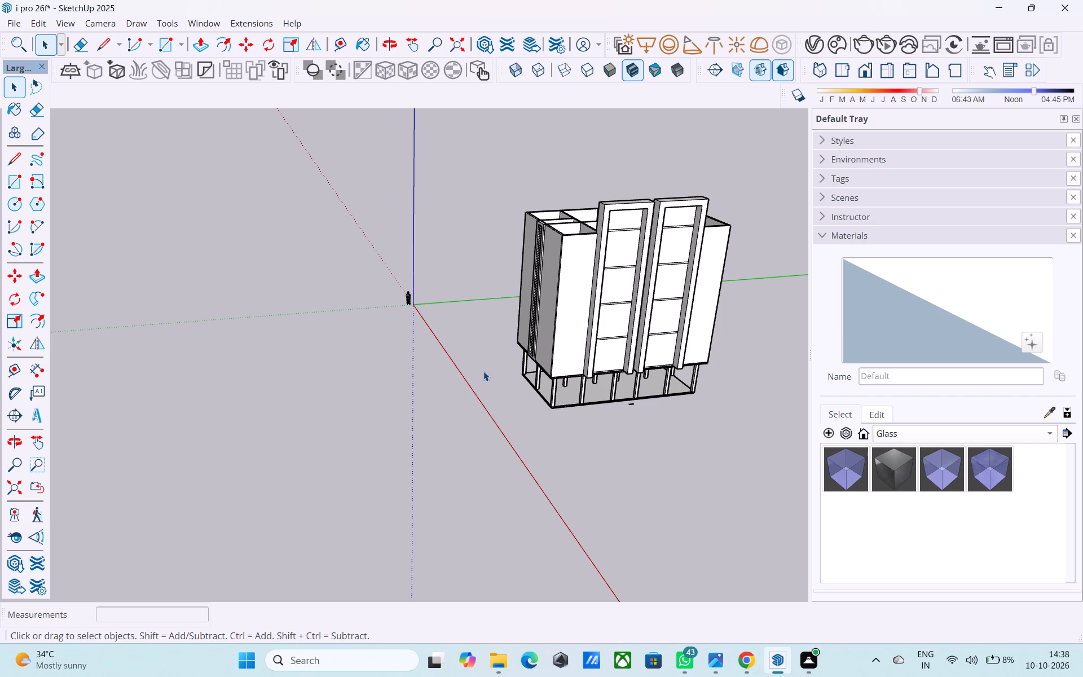
Inside the block nearer the origin, copy the front wall panel's bottom edge 12' up, then copy that line 6" higher.
shift+middle_drag(483, 374, 428, 434)
scroll(483, 404, up, 5)
shift+middle_drag(496, 377, 475, 413)
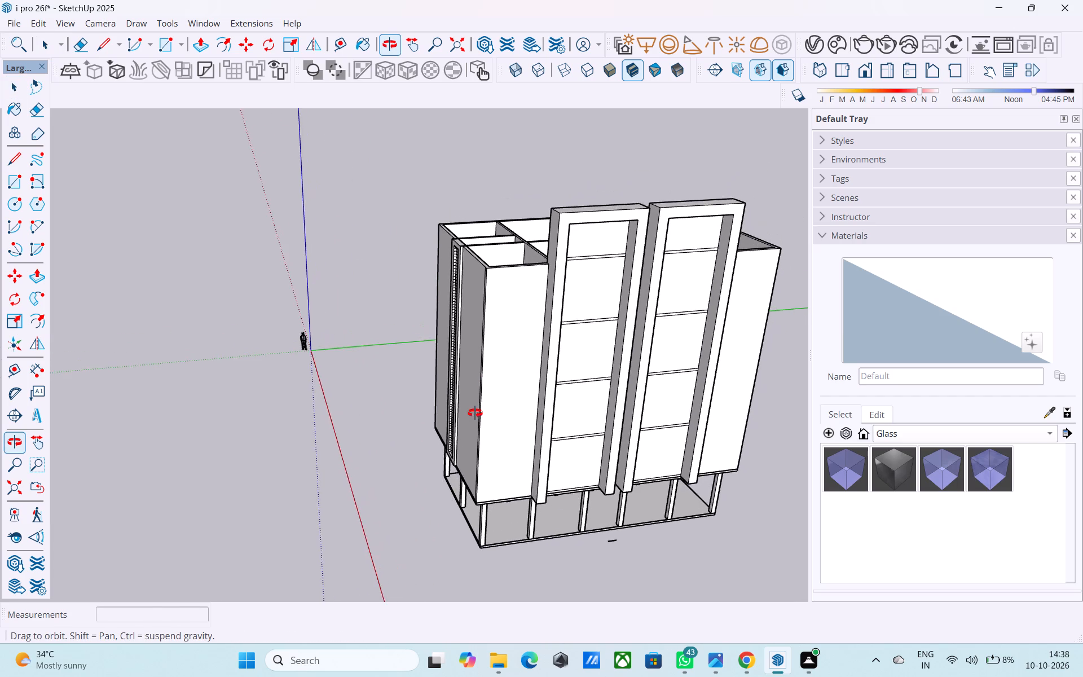
shift+middle_drag(475, 413, 450, 371)
shift+middle_drag(443, 422, 468, 388)
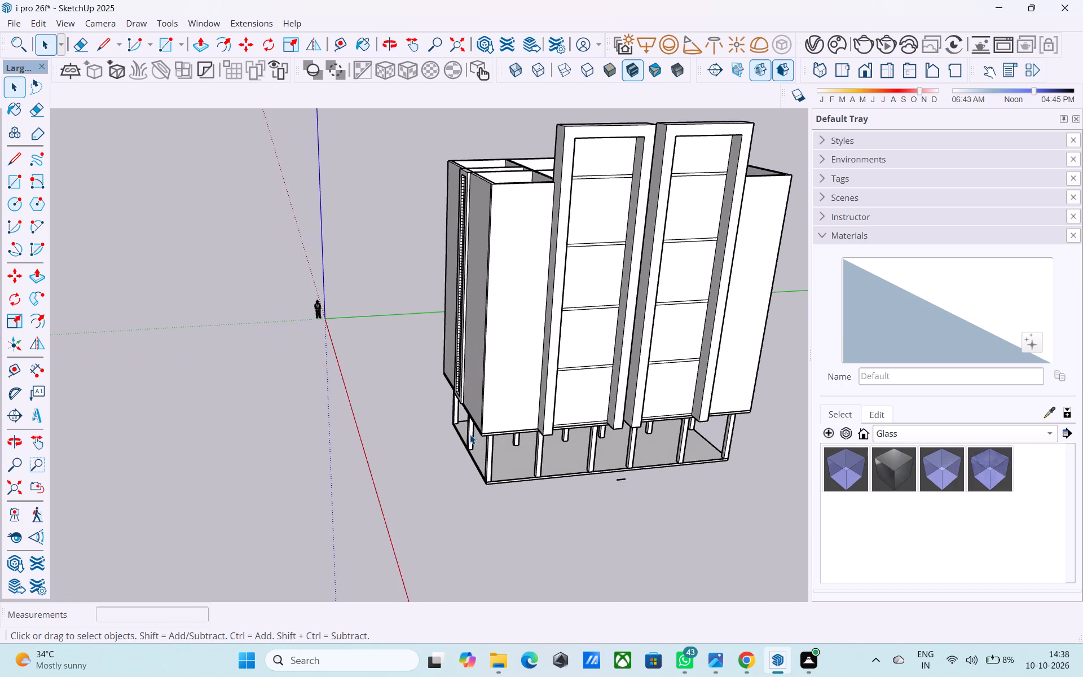
scroll(472, 437, up, 8)
click(513, 427)
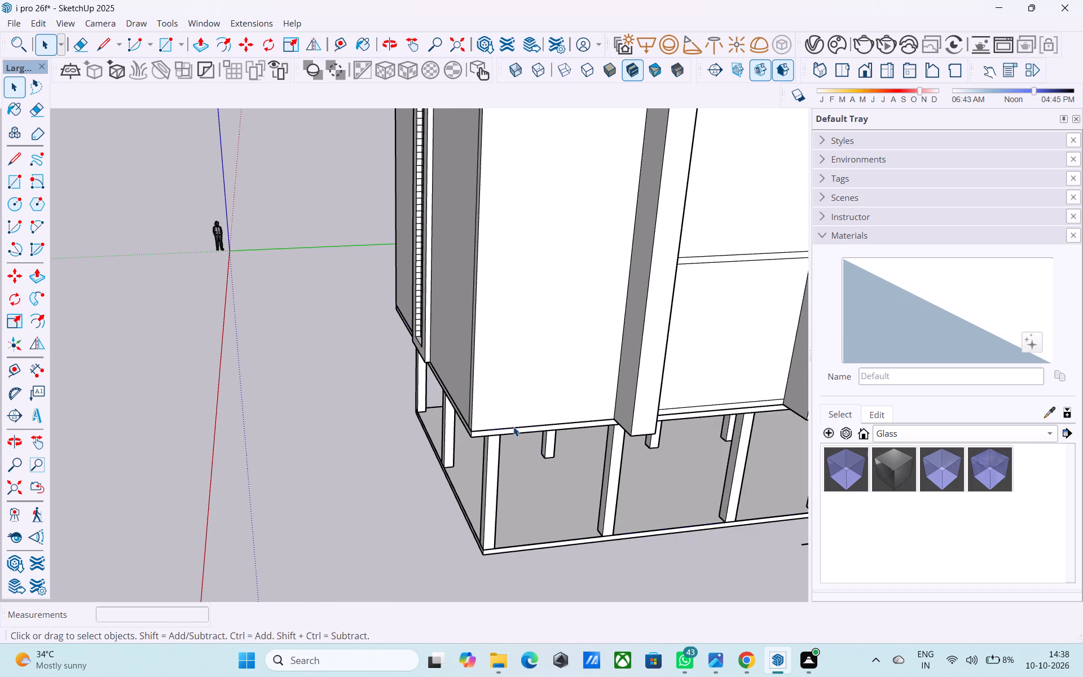
double_click(487, 380)
scroll(509, 419, up, 3)
click(505, 430)
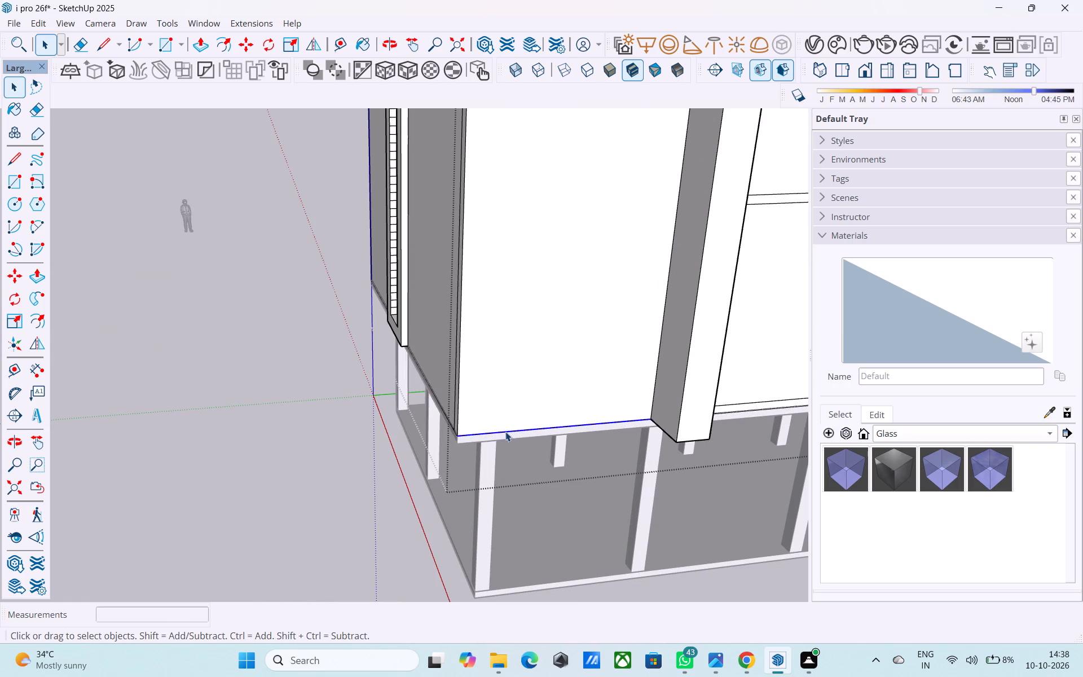
key(m)
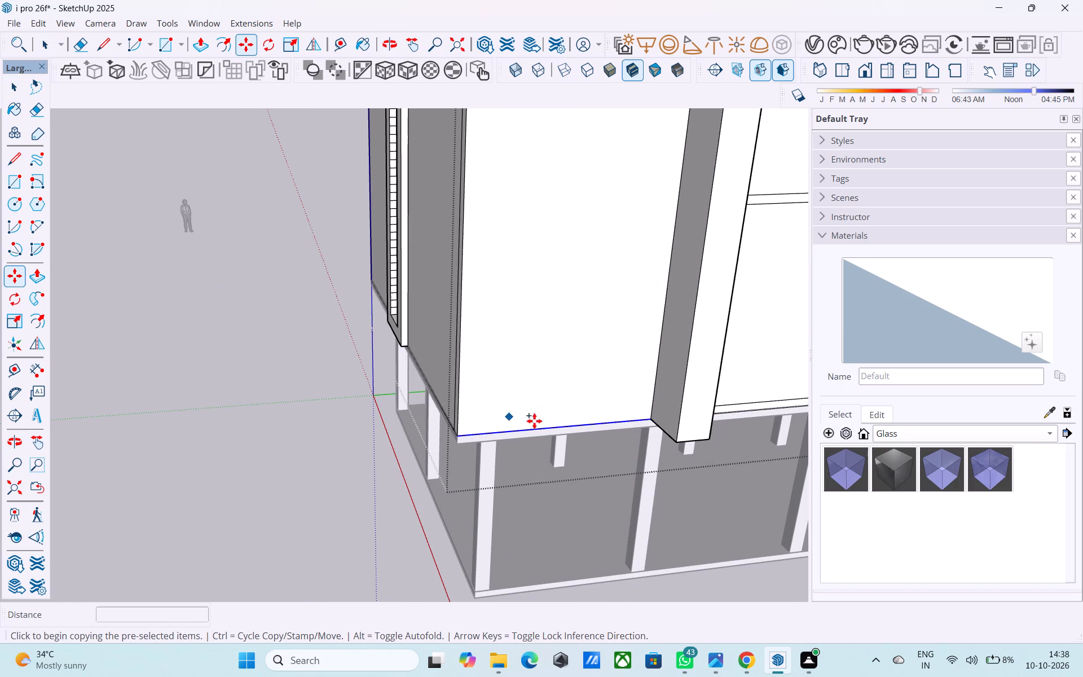
click(648, 420)
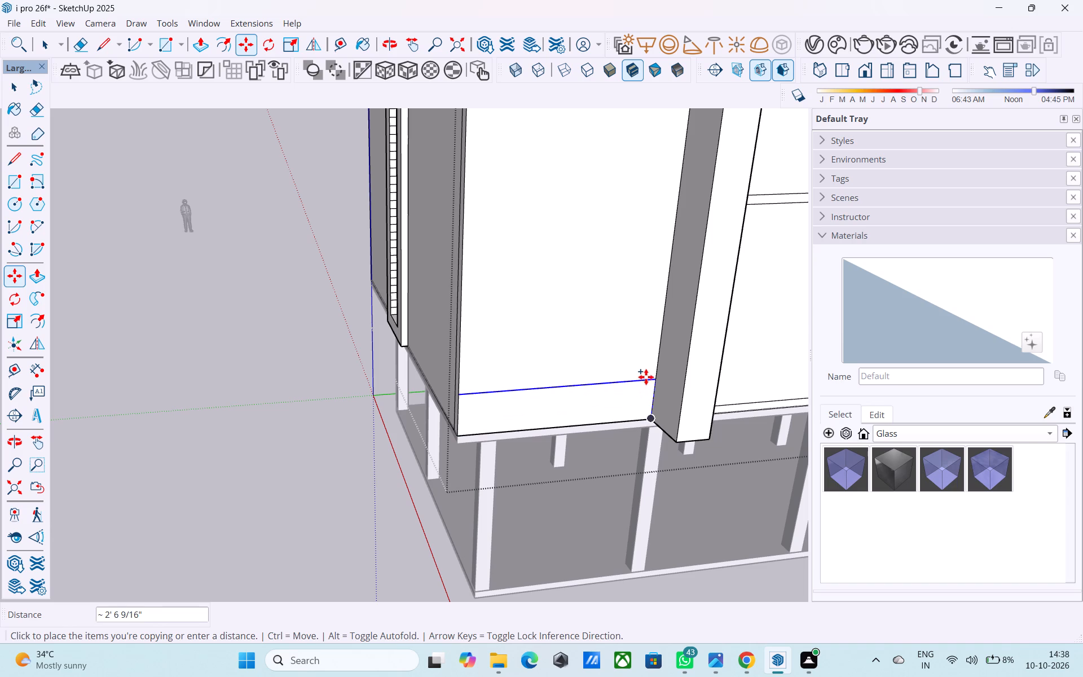
text(12')
key(Return)
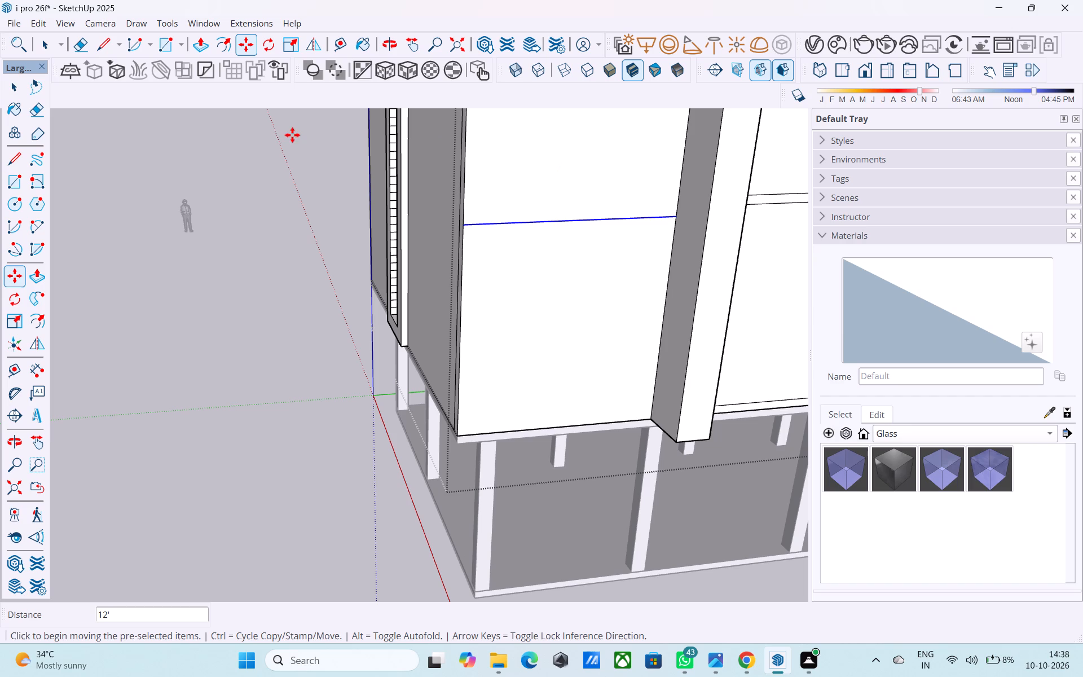
click(679, 213)
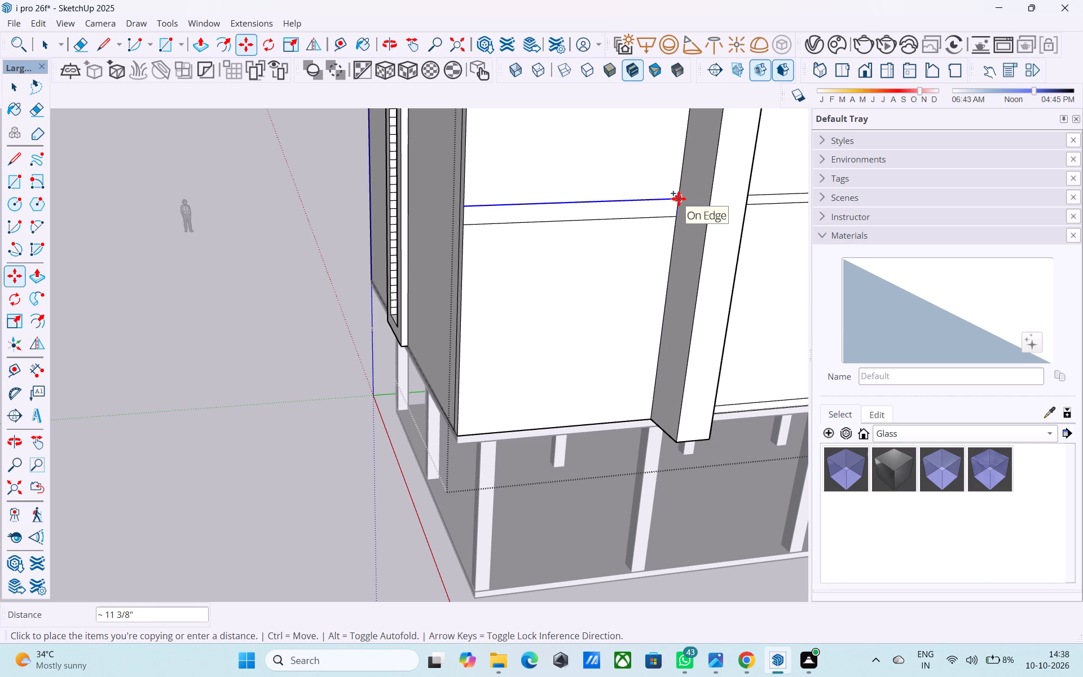
text(6")
key(Return)
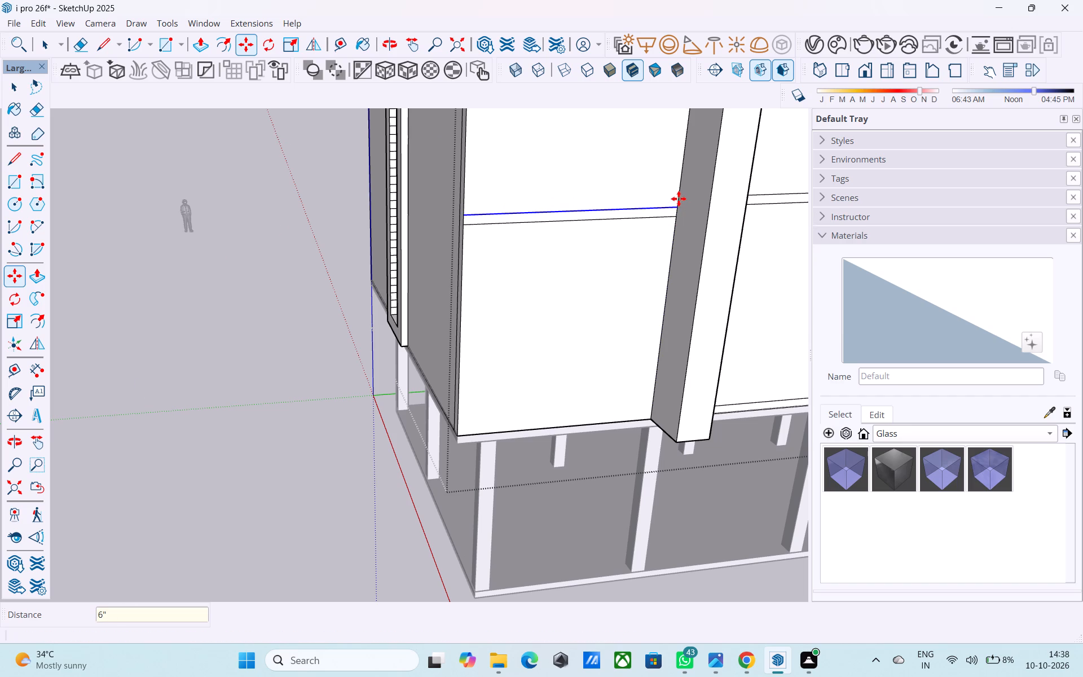
Mark the second floor band on the same panel with edge copies 12' above the first band and 6" above that.
click(681, 205)
scroll(669, 172, down, 8)
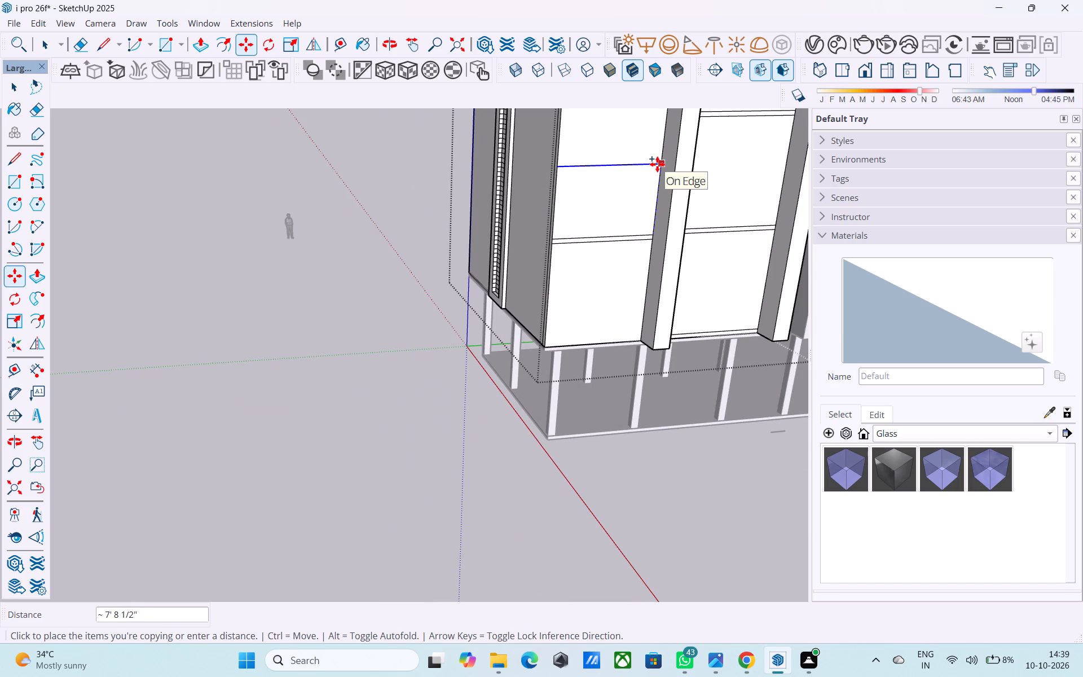
text(12')
key(Return)
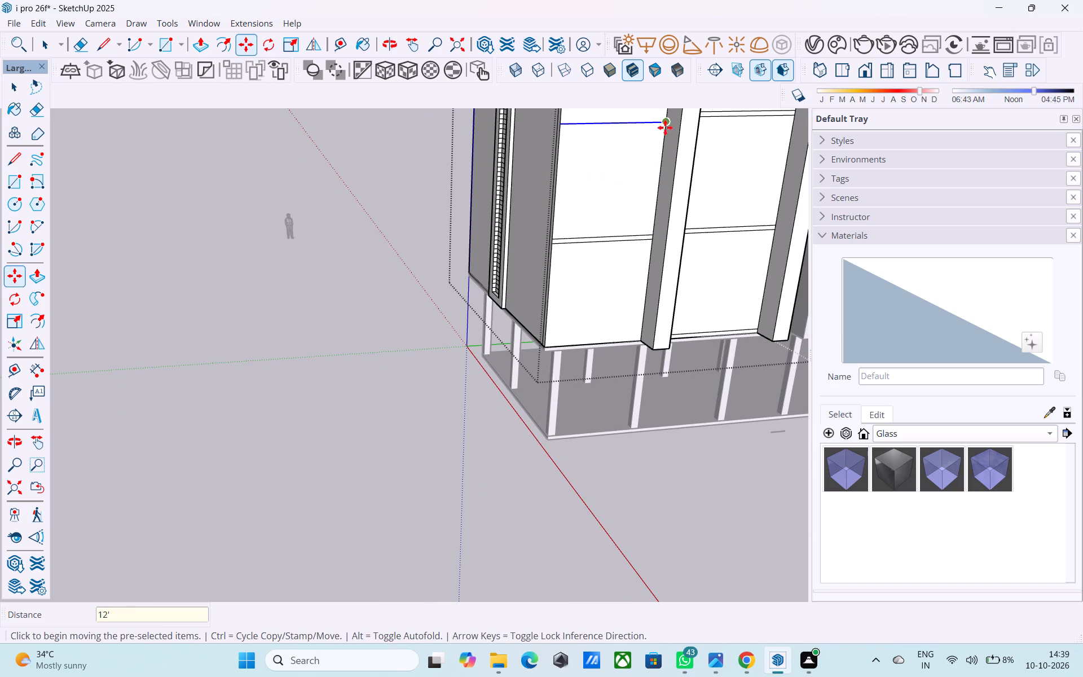
scroll(500, 336, down, 5)
scroll(567, 187, up, 10)
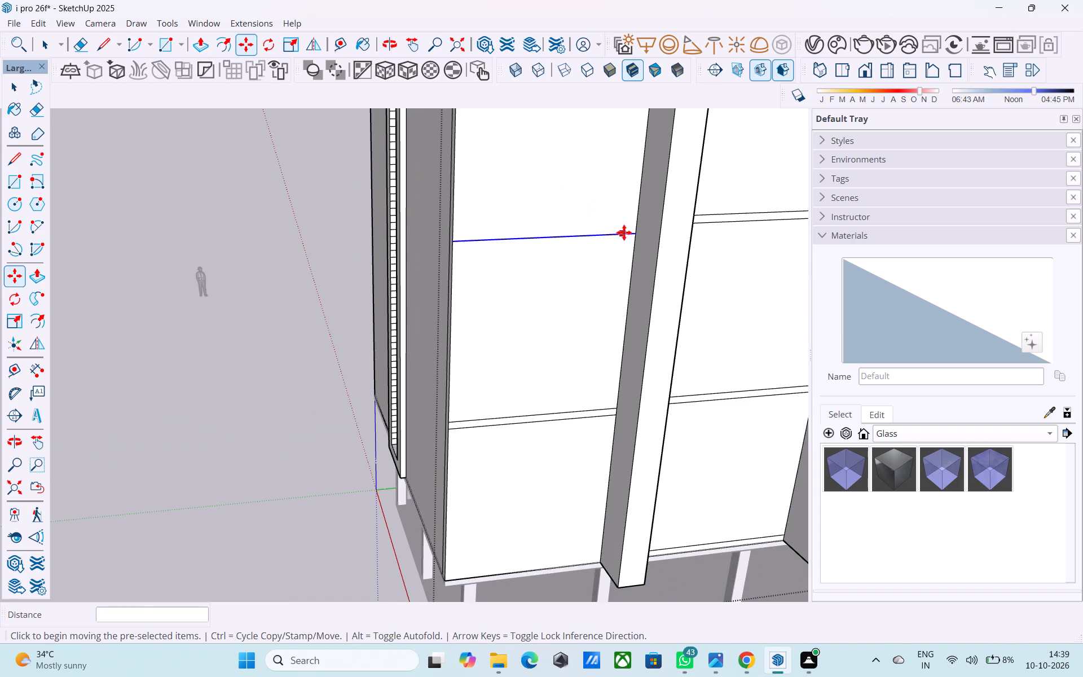
click(634, 232)
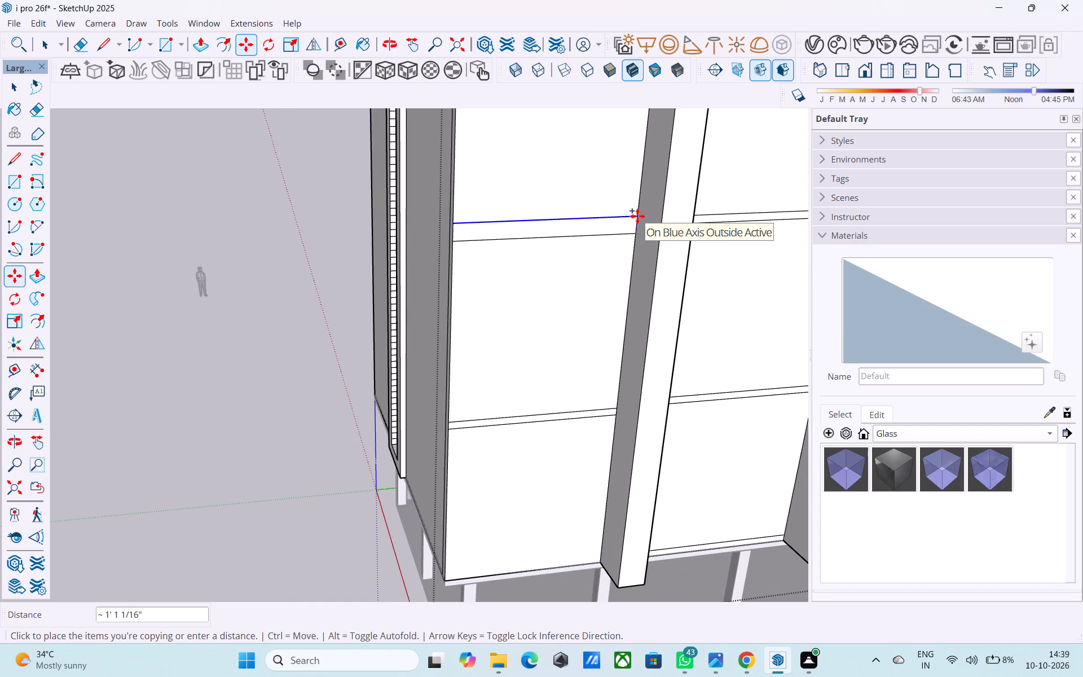
key(6)
key(shift+quotedbl)
key(Return)
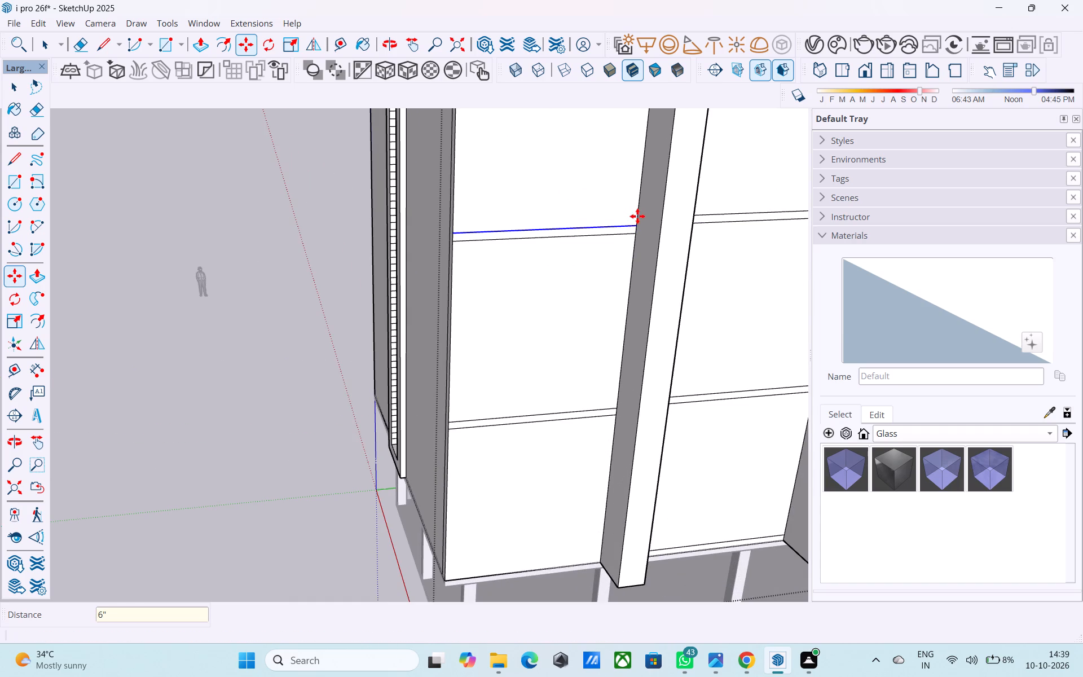
Mark the third floor band on the panel with edge copies 12' above the second band and 6" above that.
click(637, 227)
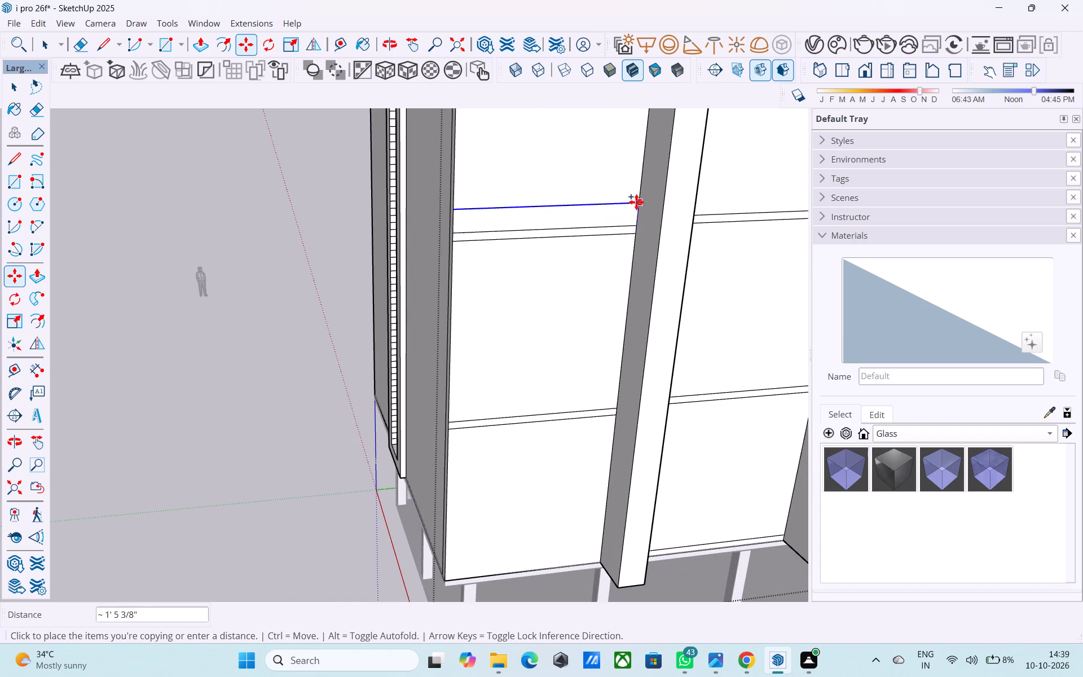
text(12')
key(Return)
scroll(587, 306, down, 2)
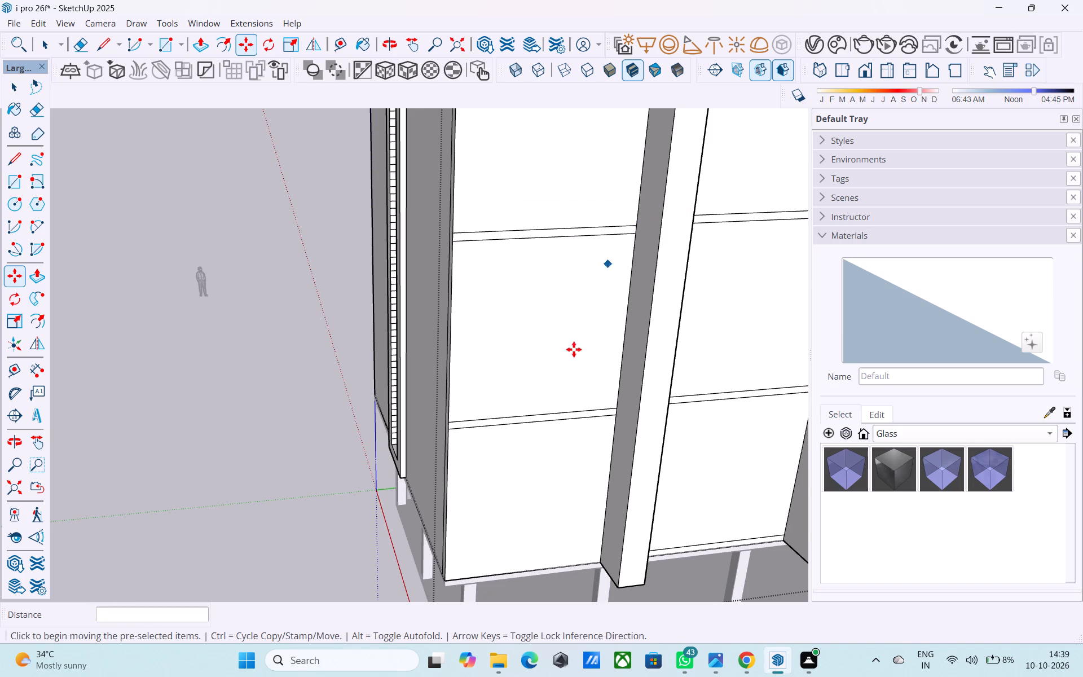
scroll(574, 349, down, 8)
scroll(538, 230, up, 1)
middle_drag(548, 235, 514, 352)
scroll(534, 344, up, 7)
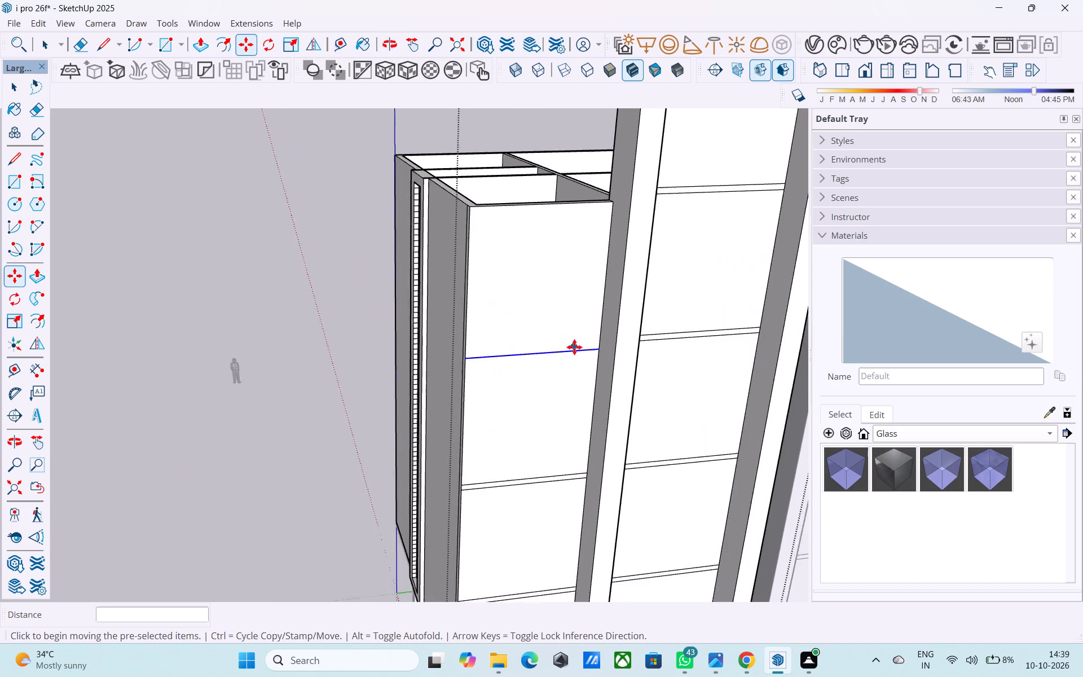
scroll(574, 347, up, 1)
click(611, 350)
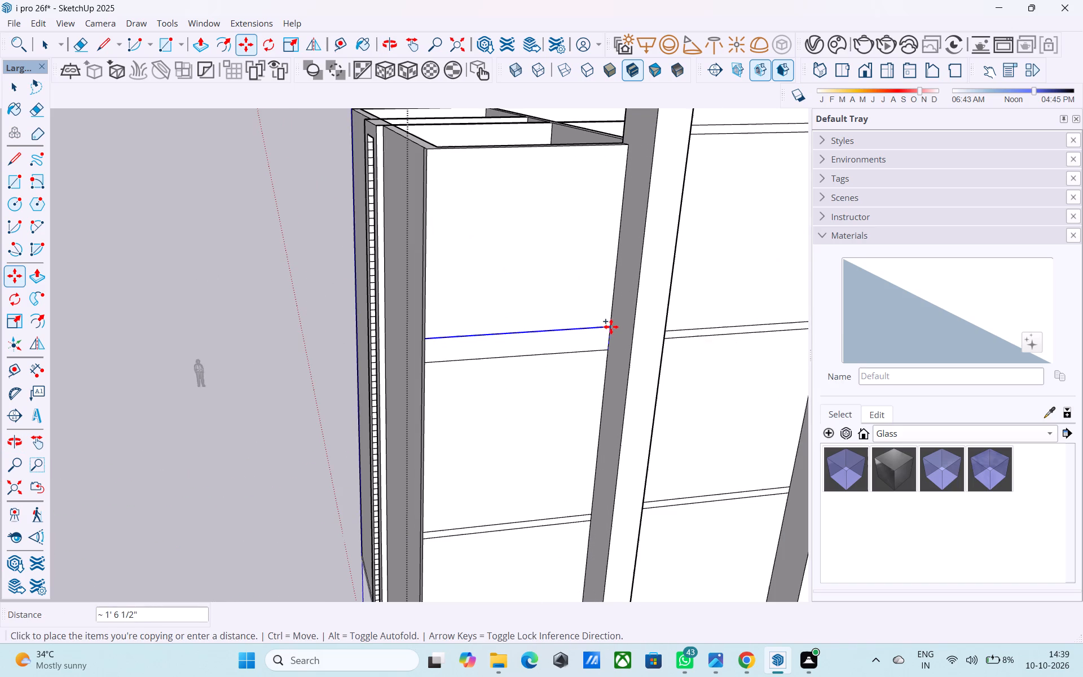
text(6")
key(Return)
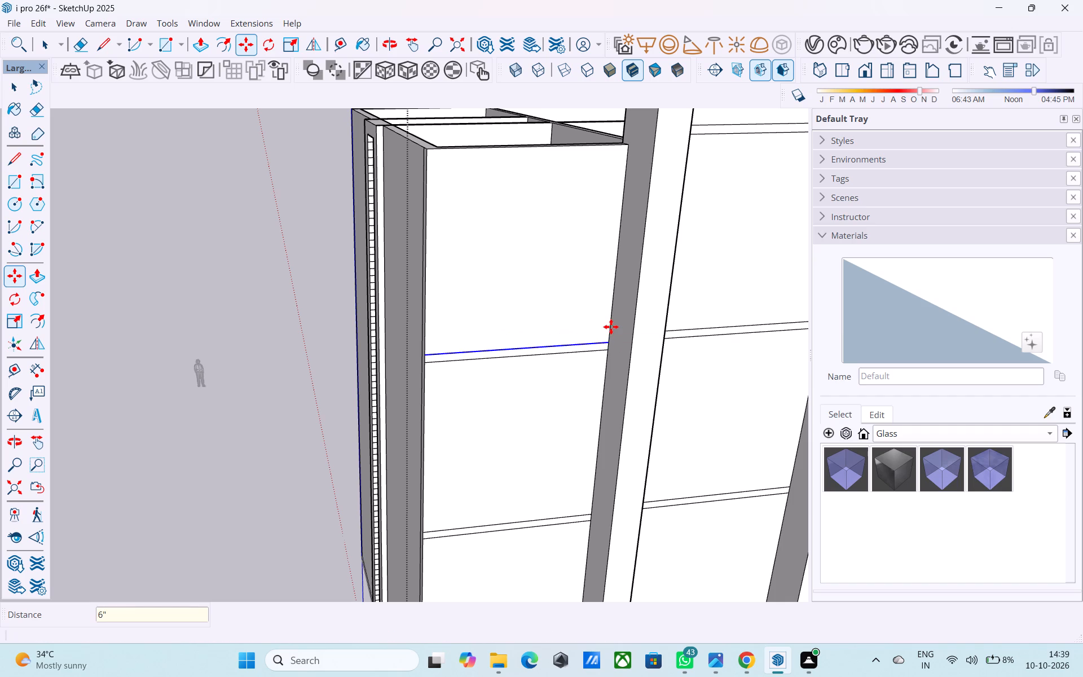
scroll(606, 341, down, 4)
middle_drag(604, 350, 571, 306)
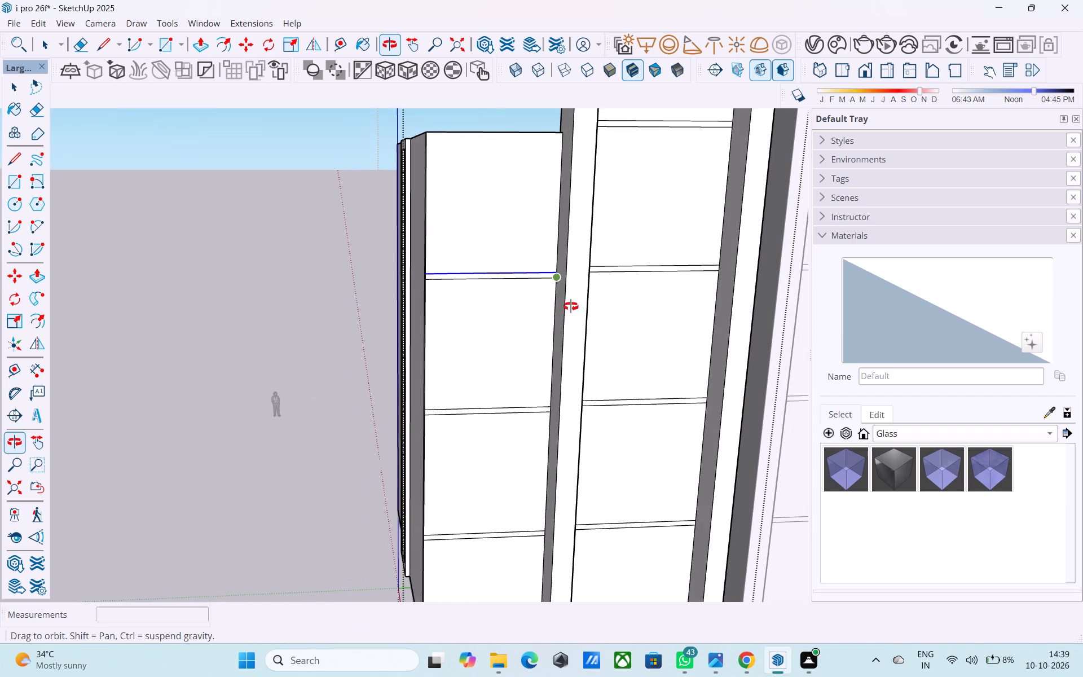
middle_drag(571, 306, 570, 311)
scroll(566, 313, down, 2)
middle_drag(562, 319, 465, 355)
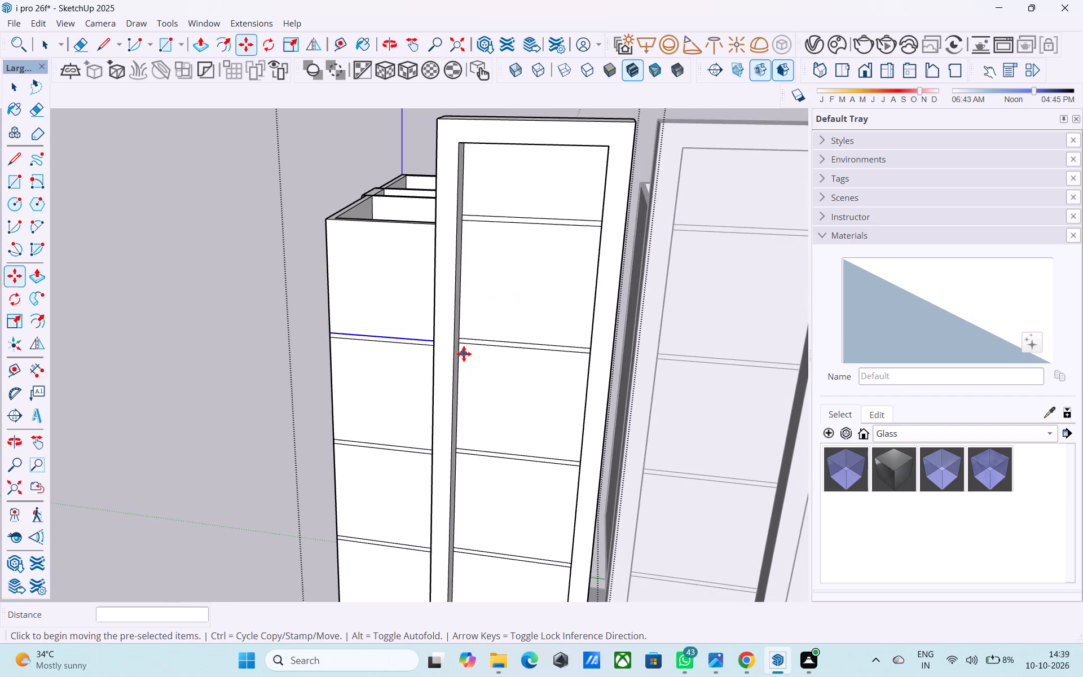
Examine the floor bands on both blocks' front panels and the adjoining louvred side wall.
scroll(464, 354, down, 1)
middle_drag(463, 351, 710, 439)
middle_drag(710, 438, 553, 361)
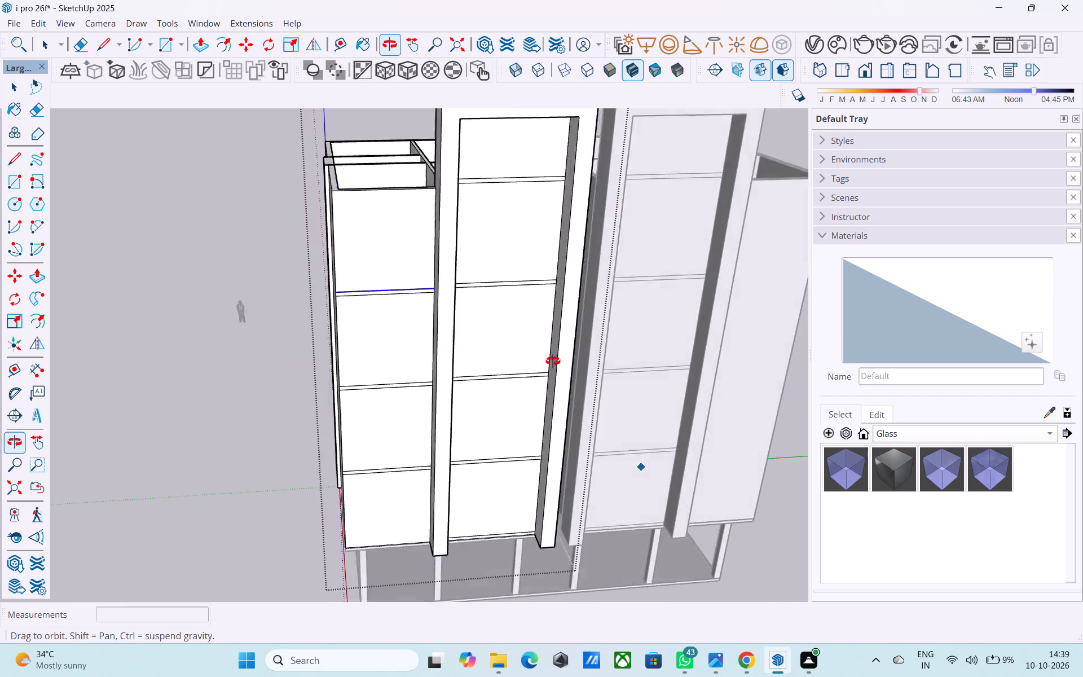
middle_drag(553, 361, 493, 307)
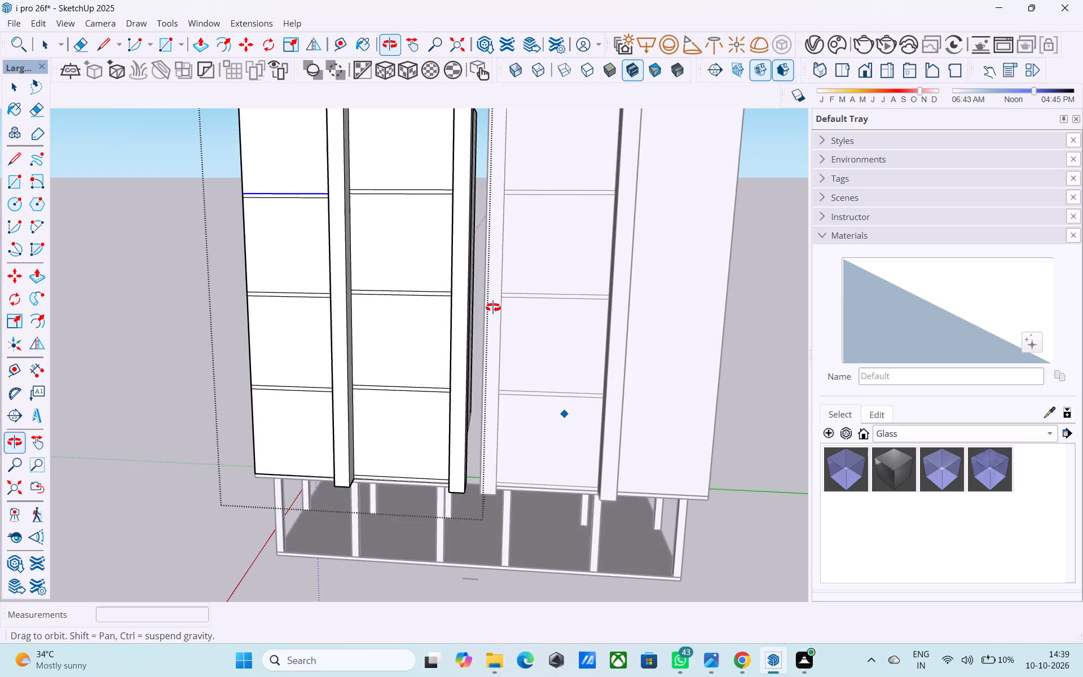
middle_drag(493, 307, 736, 331)
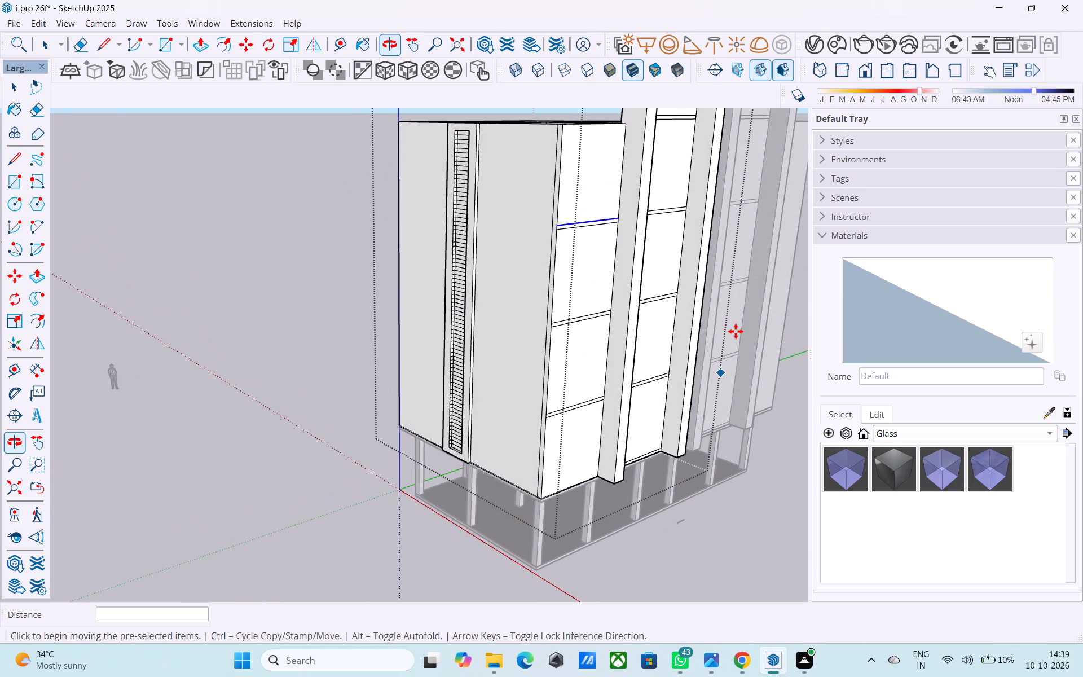
middle_drag(736, 331, 730, 332)
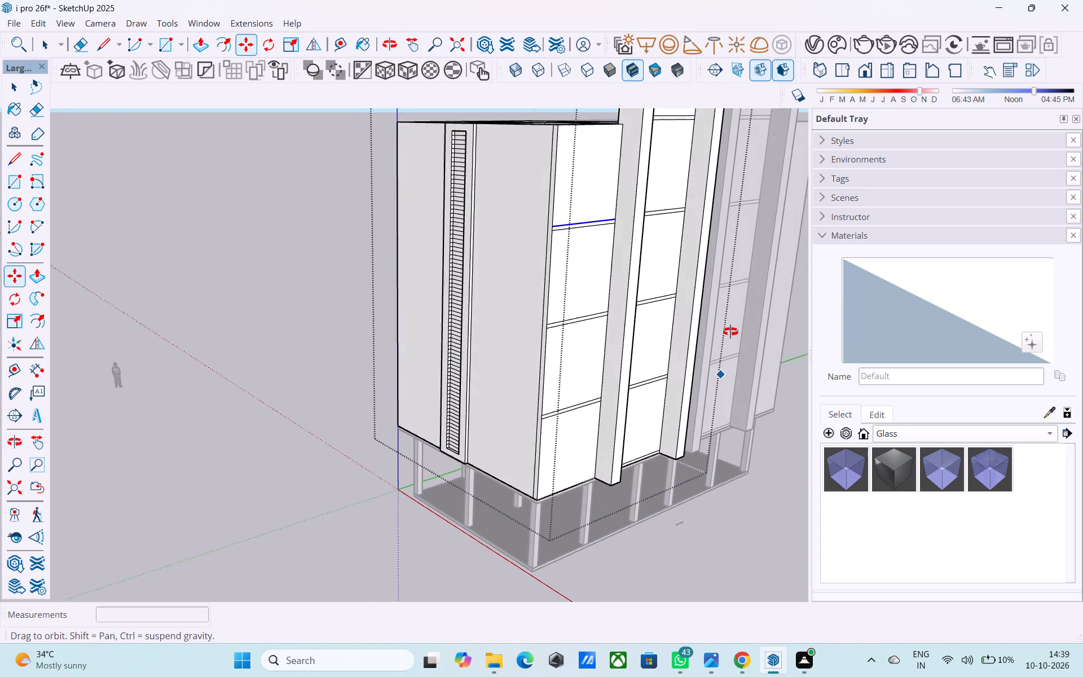
middle_drag(730, 332, 589, 327)
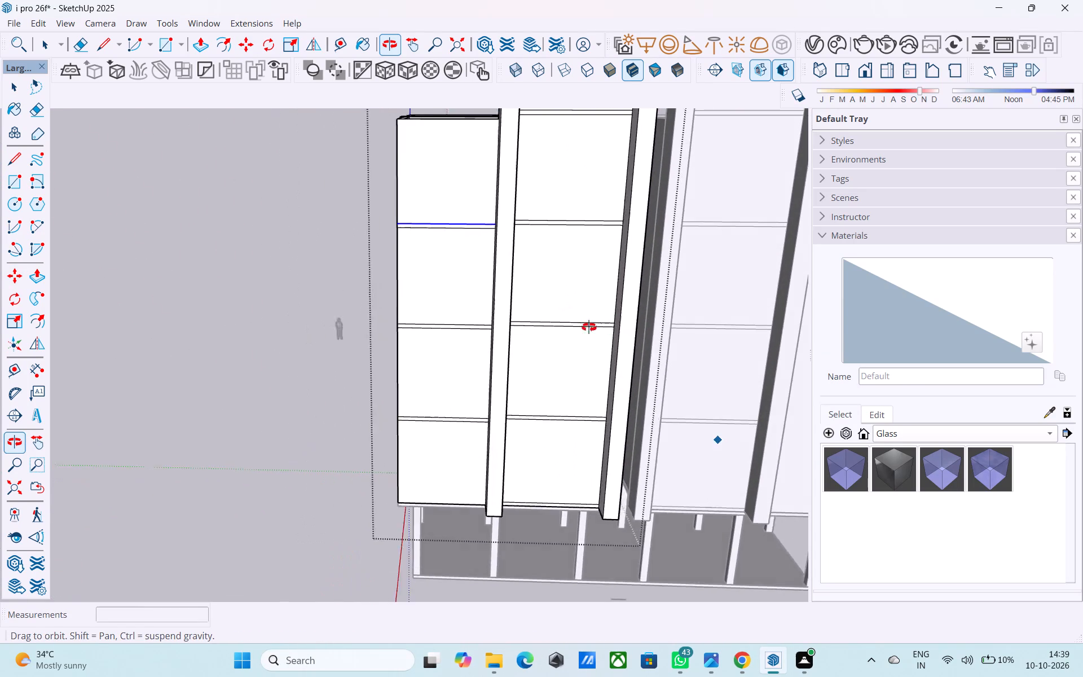
middle_drag(589, 327, 563, 327)
middle_drag(563, 326, 542, 359)
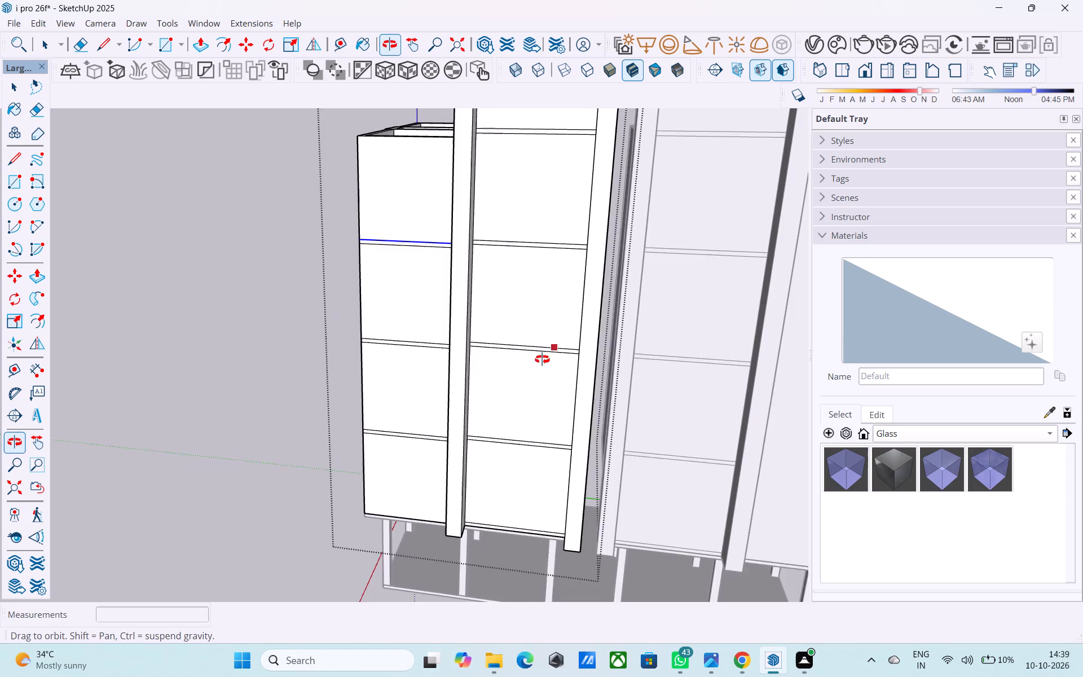
middle_drag(542, 359, 525, 379)
middle_drag(538, 336, 578, 298)
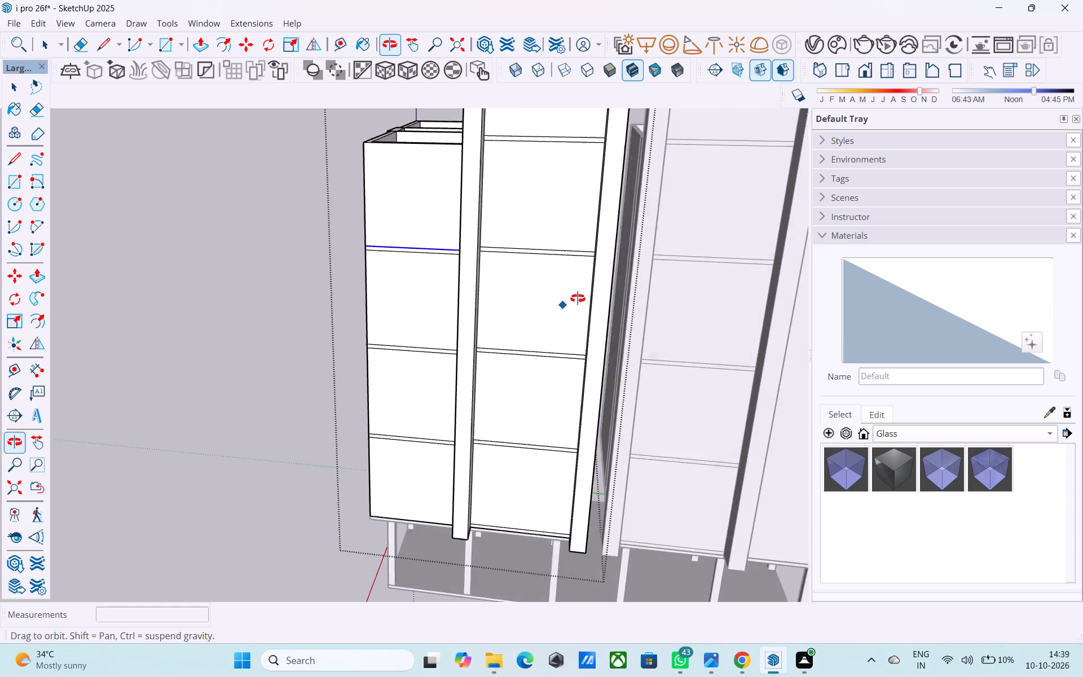
middle_drag(578, 298, 804, 357)
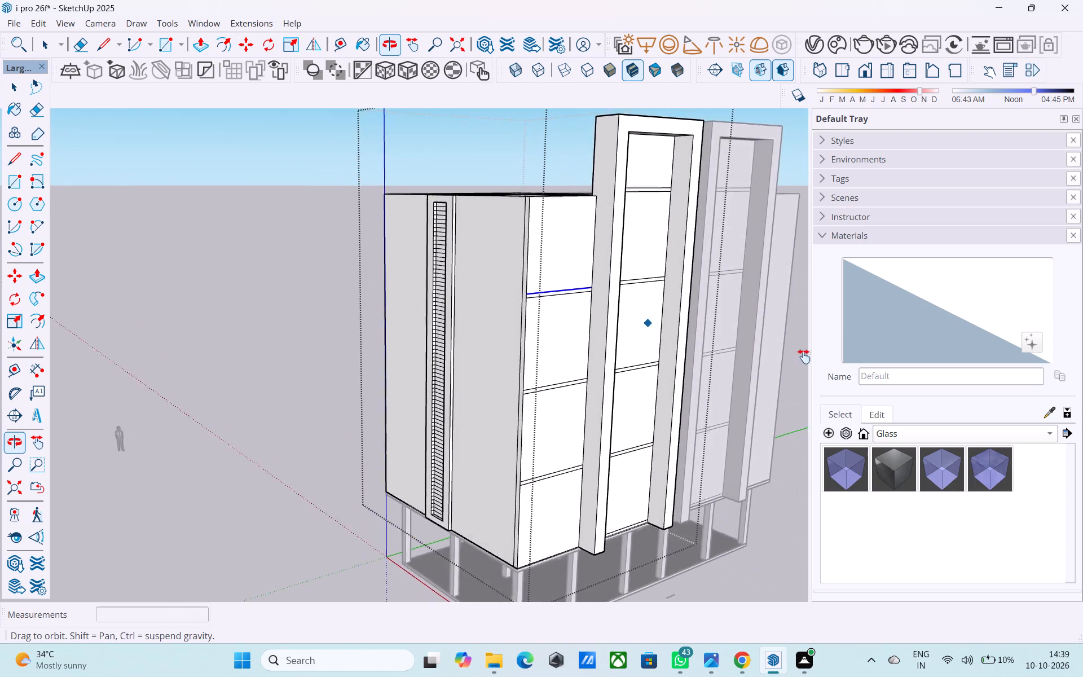
middle_drag(804, 357, 771, 397)
middle_drag(632, 336, 639, 370)
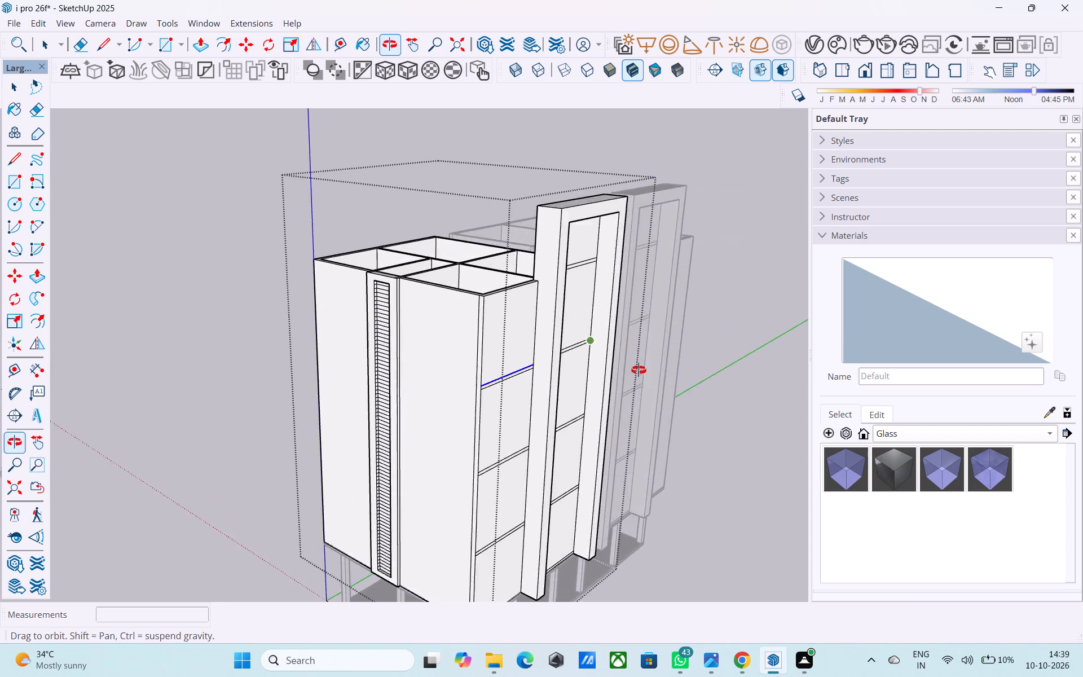
middle_drag(639, 370, 666, 340)
scroll(553, 328, up, 2)
shift+middle_drag(535, 329, 463, 316)
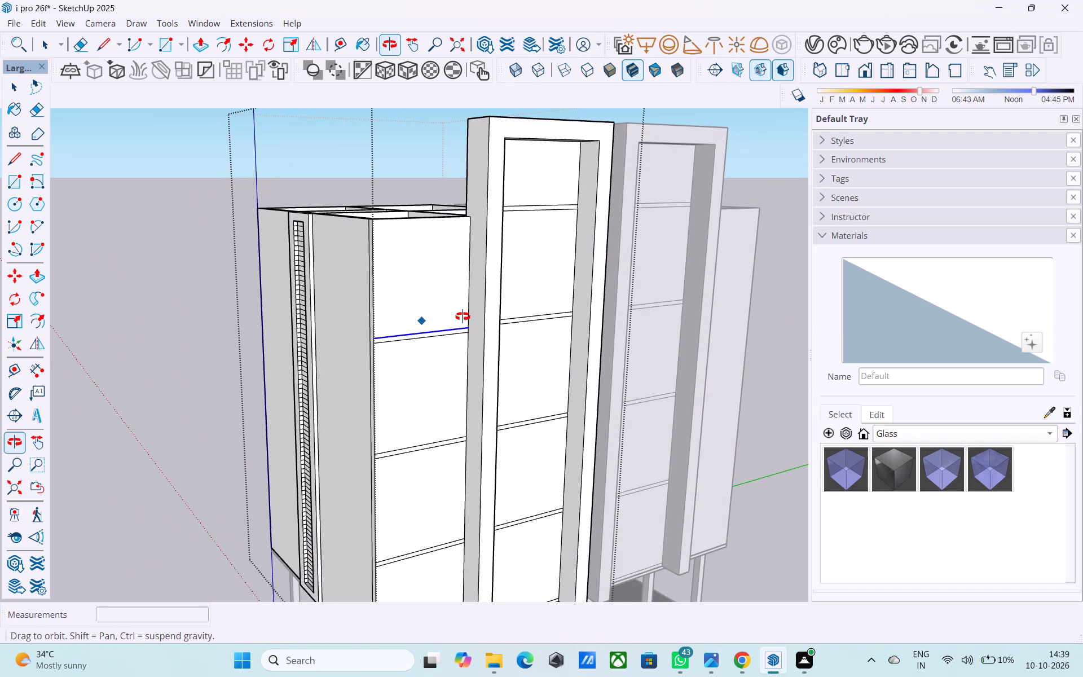
shift+middle_drag(463, 316, 512, 313)
scroll(508, 313, up, 2)
Measure the height from the third floor band to the top of the front panel with the Line tool.
key(space)
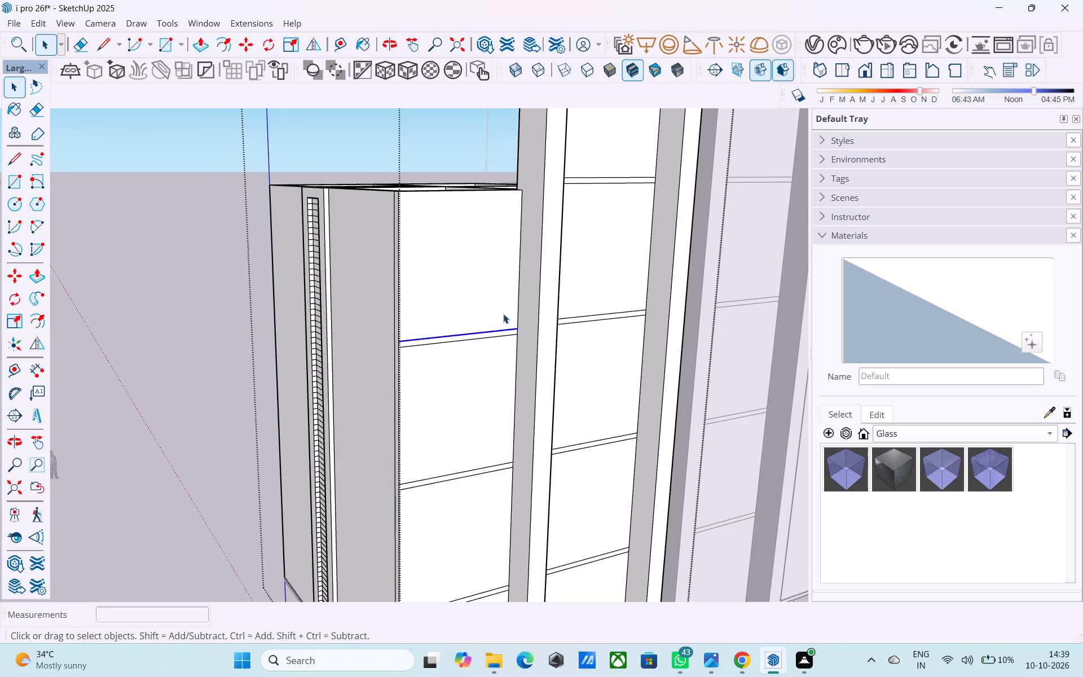
key(l)
scroll(512, 330, up, 3)
click(514, 331)
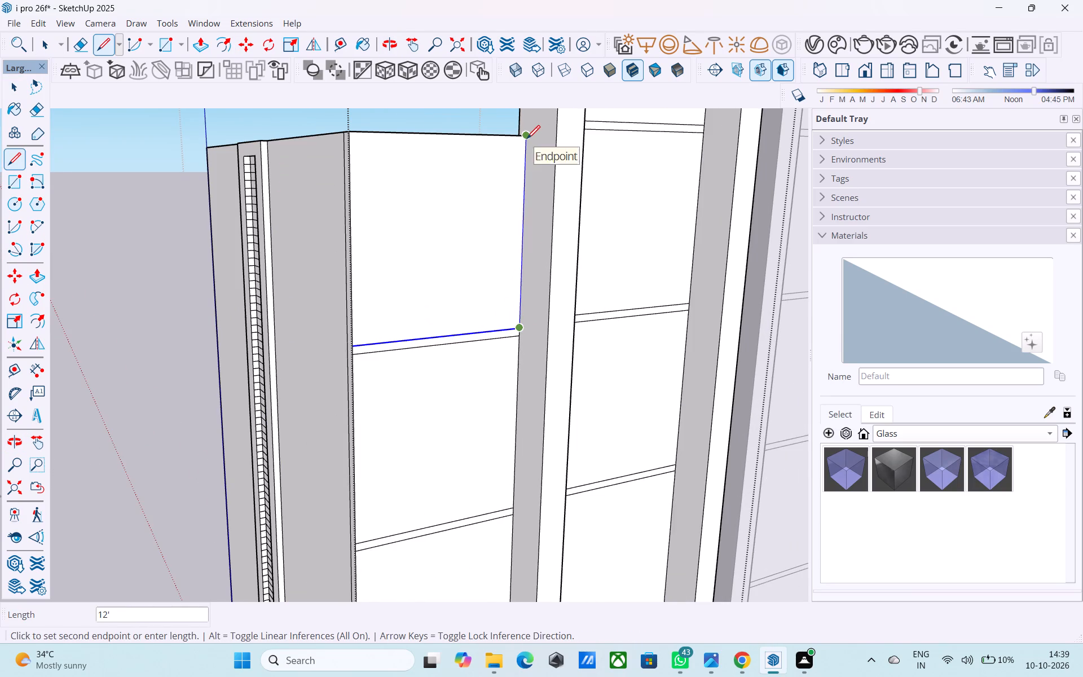
key(space)
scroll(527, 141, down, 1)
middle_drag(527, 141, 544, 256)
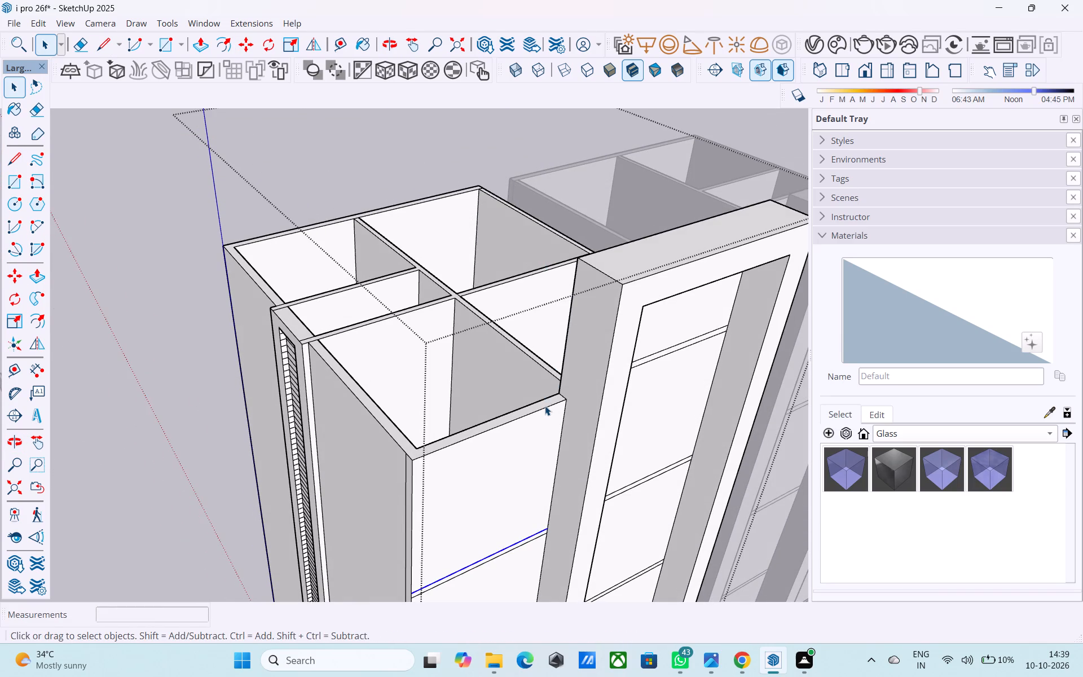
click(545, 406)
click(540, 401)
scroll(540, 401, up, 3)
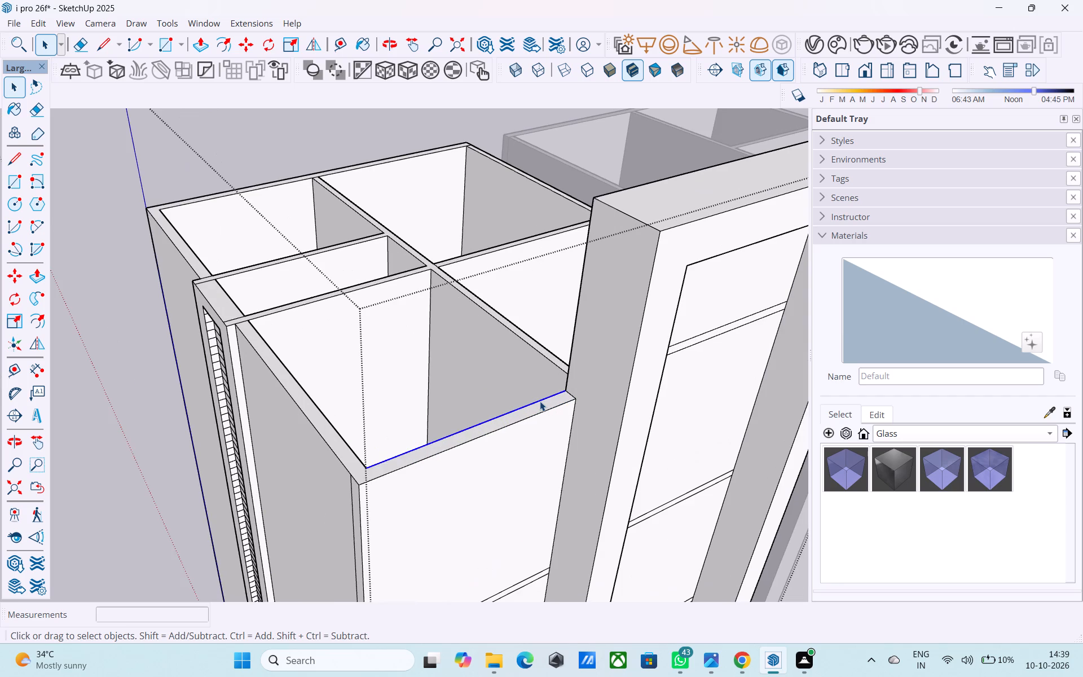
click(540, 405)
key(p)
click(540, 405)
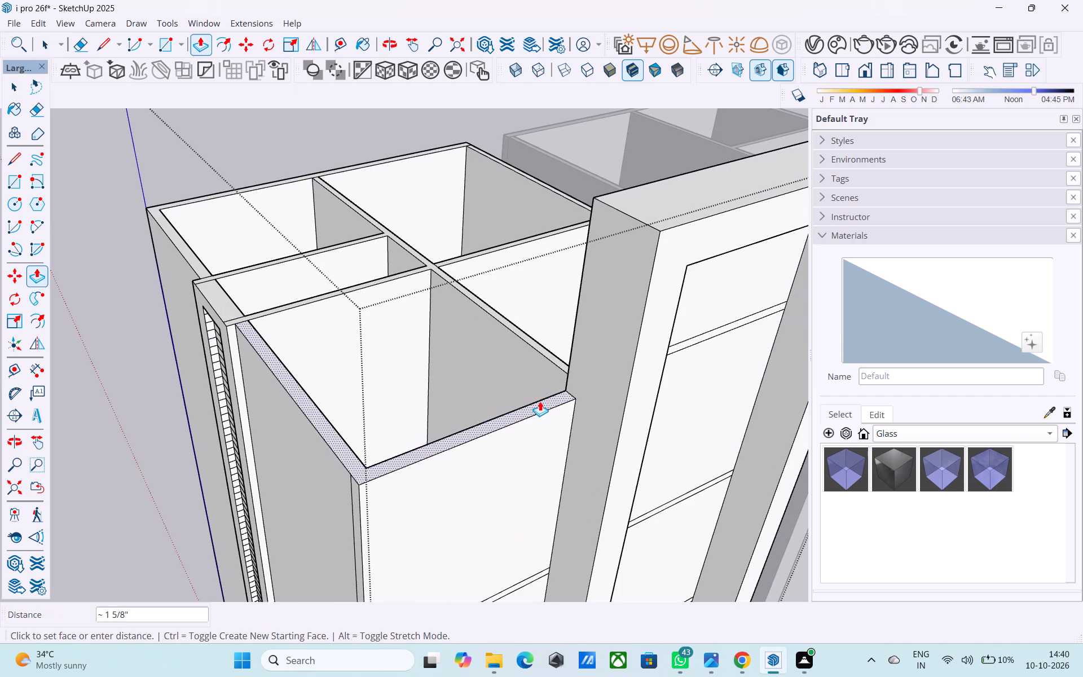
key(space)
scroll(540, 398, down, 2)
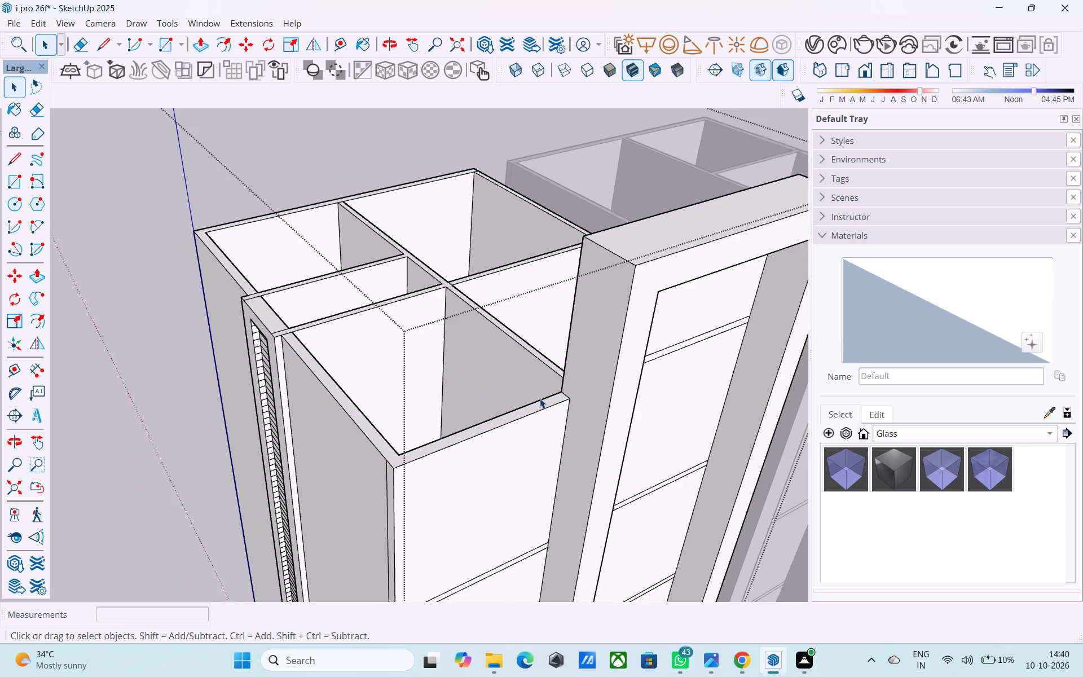
Save the model.
scroll(540, 398, down, 2)
middle_drag(520, 428, 539, 324)
shift+middle_drag(522, 361, 519, 297)
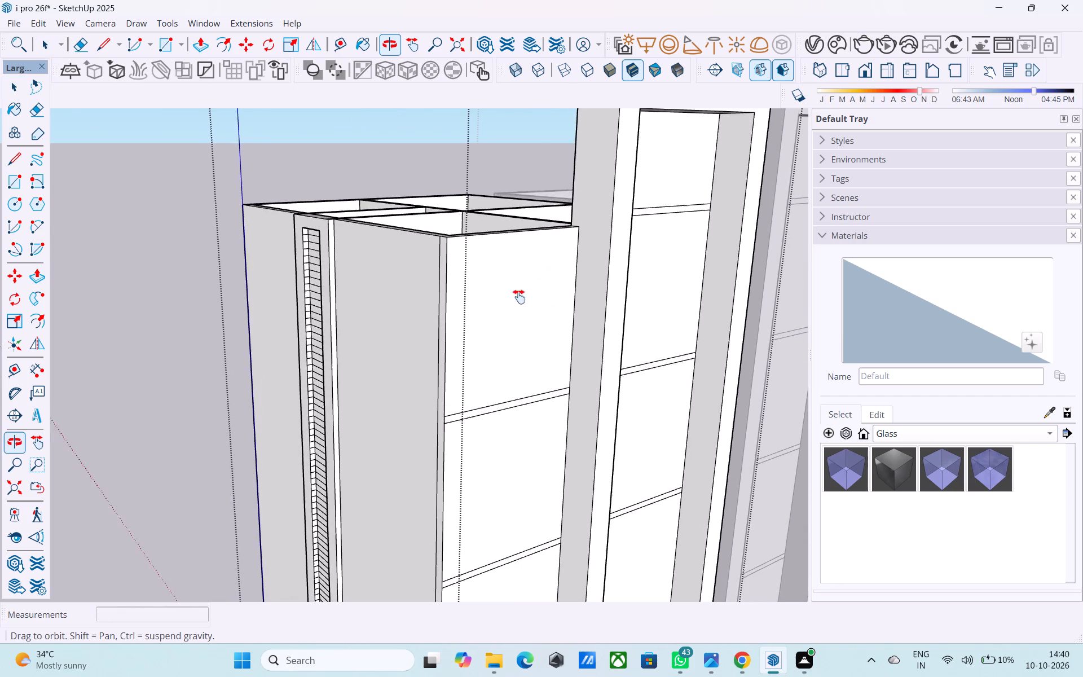
shift+middle_drag(519, 297, 457, 218)
scroll(469, 300, down, 2)
middle_drag(463, 306, 508, 294)
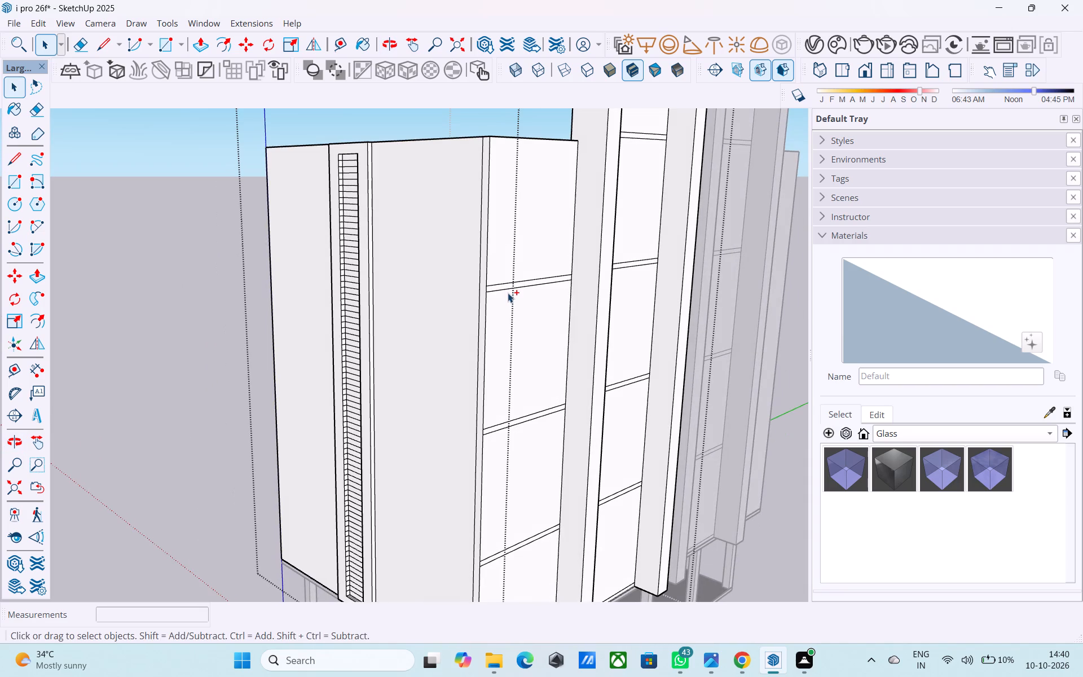
key(ctrl+s)
On the side wall panel between the louvred strip and front corner, copy the bottom edge 12' up, then copy that line 6" higher.
middle_drag(496, 306, 508, 280)
scroll(507, 281, down, 3)
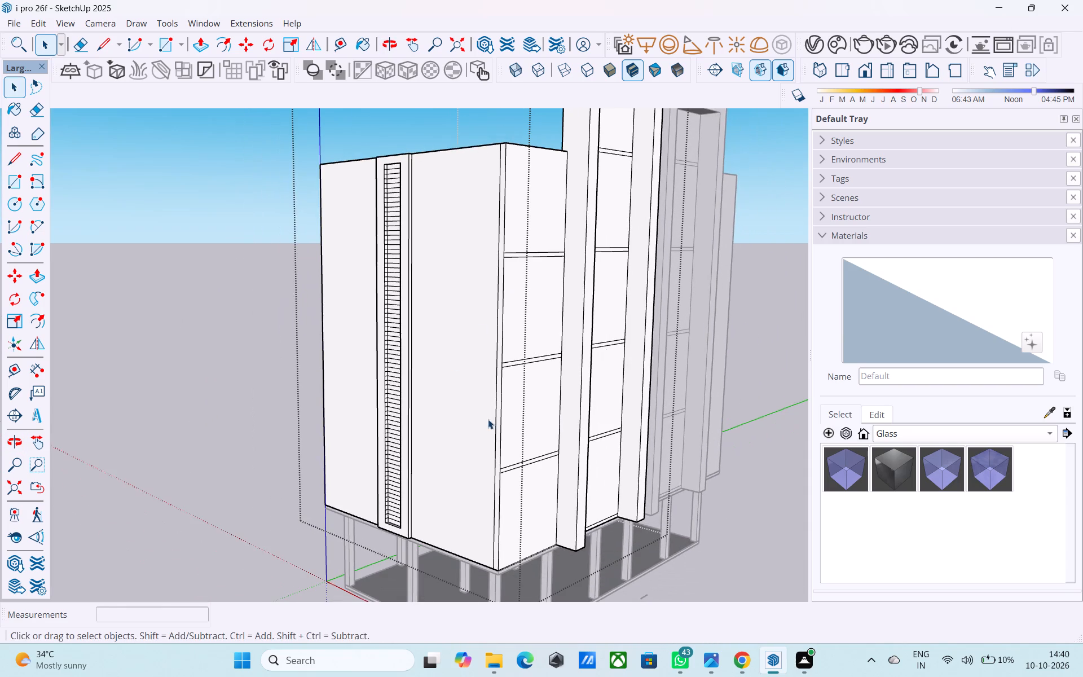
middle_drag(488, 419, 483, 394)
shift+middle_drag(476, 433, 496, 398)
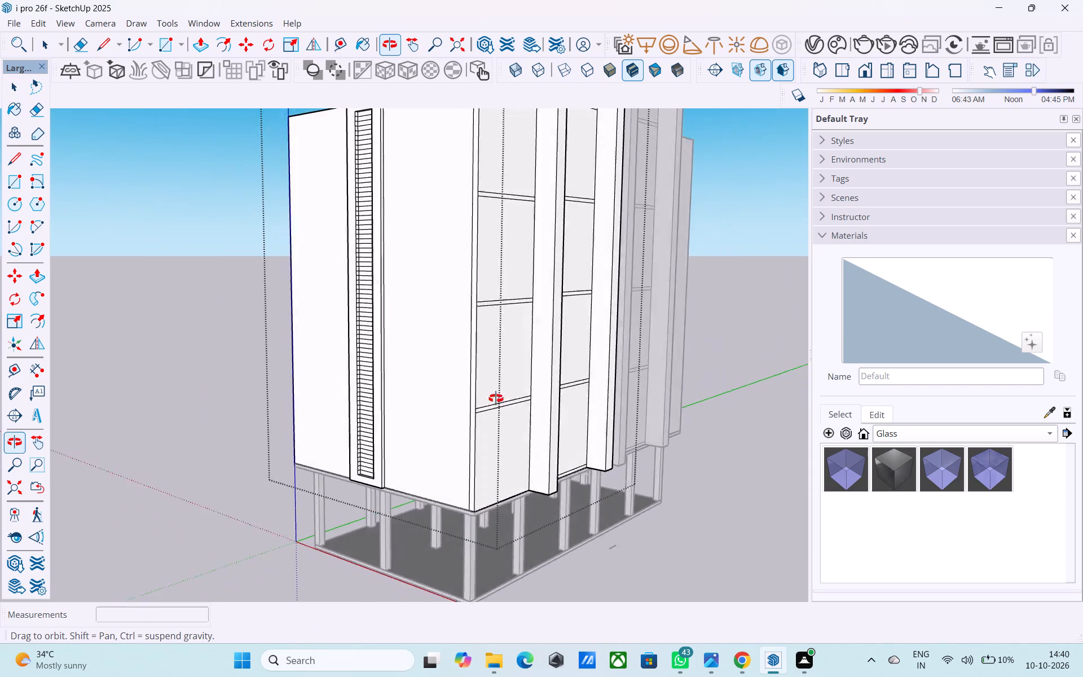
shift+middle_drag(496, 398, 555, 407)
scroll(531, 480, up, 3)
middle_drag(499, 527, 499, 507)
scroll(477, 495, up, 3)
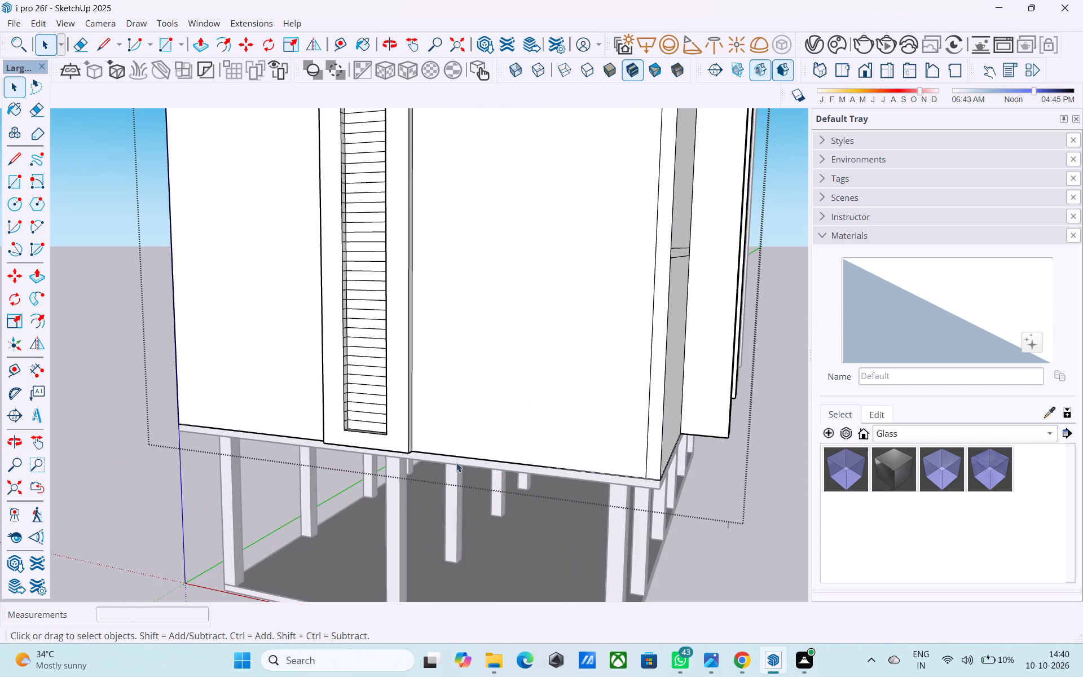
click(455, 455)
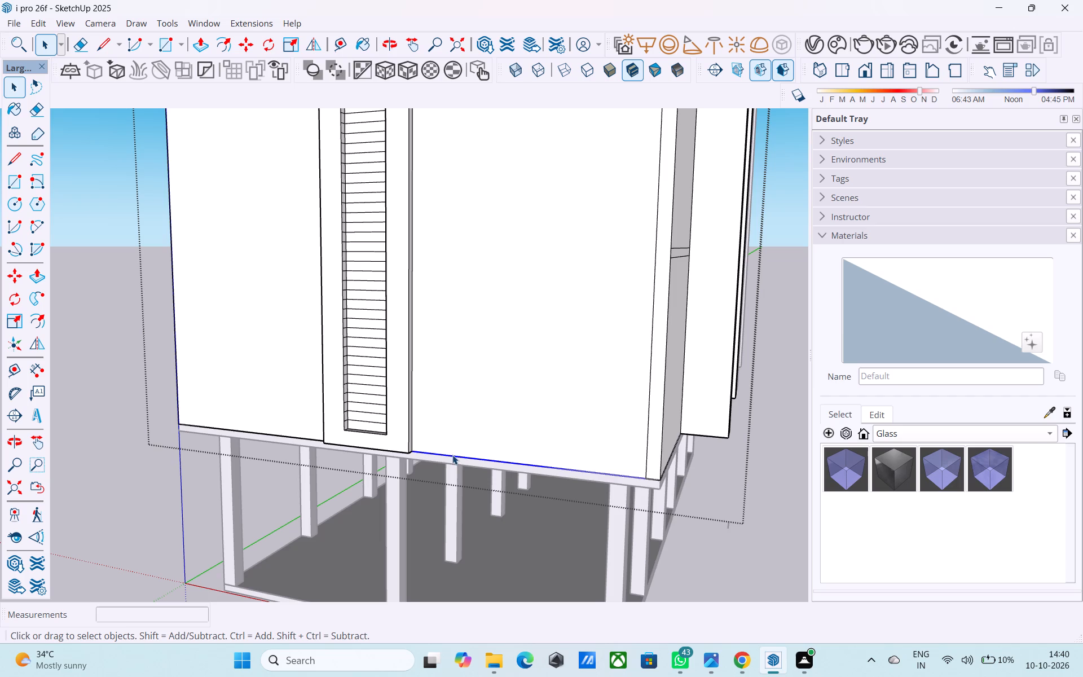
key(m)
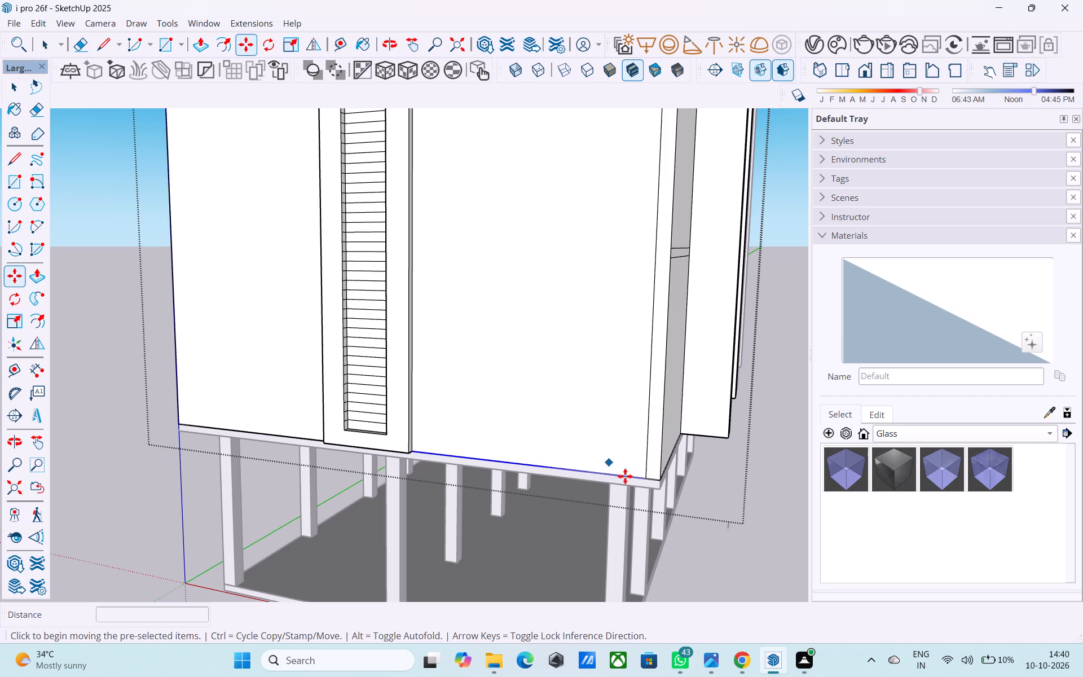
click(647, 480)
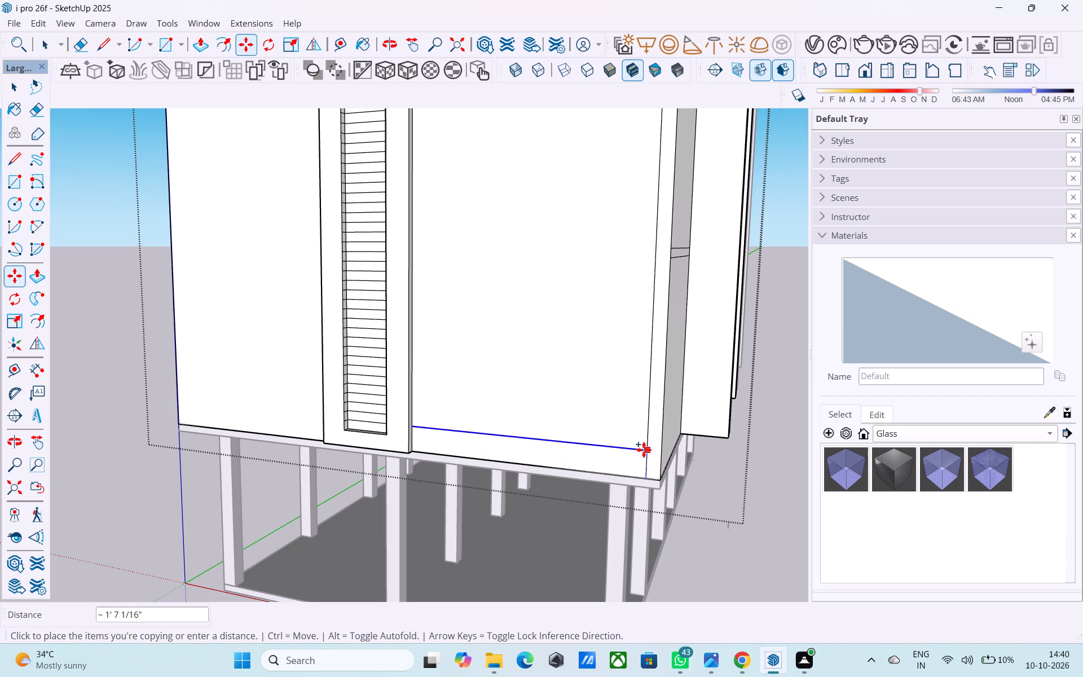
text(12')
key(Return)
scroll(646, 258, up, 5)
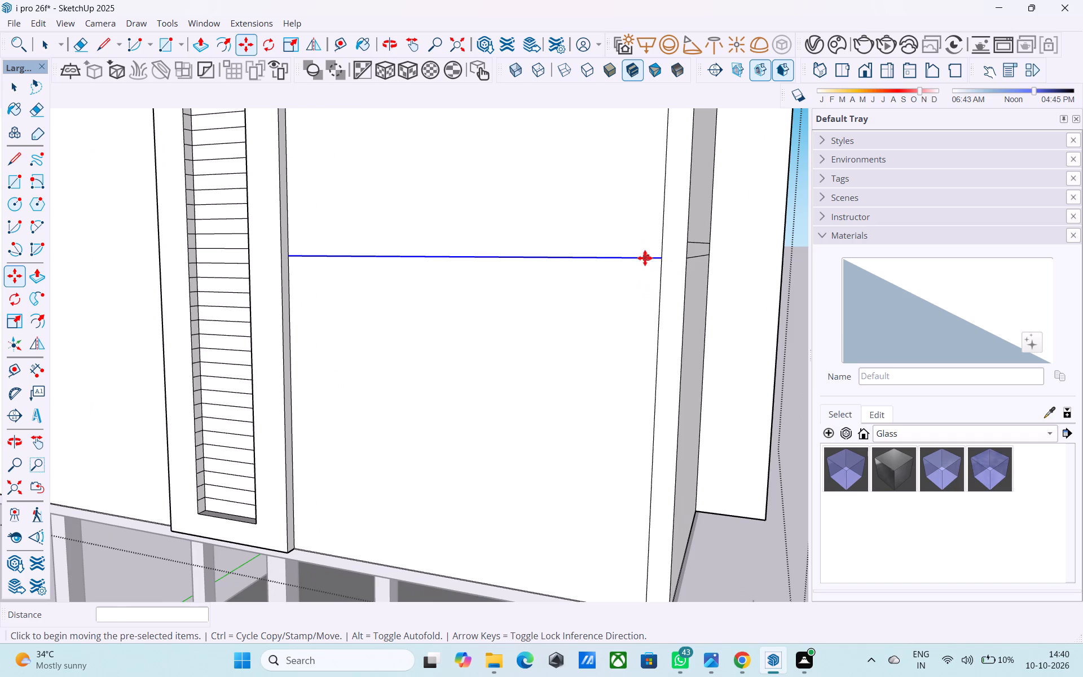
click(660, 255)
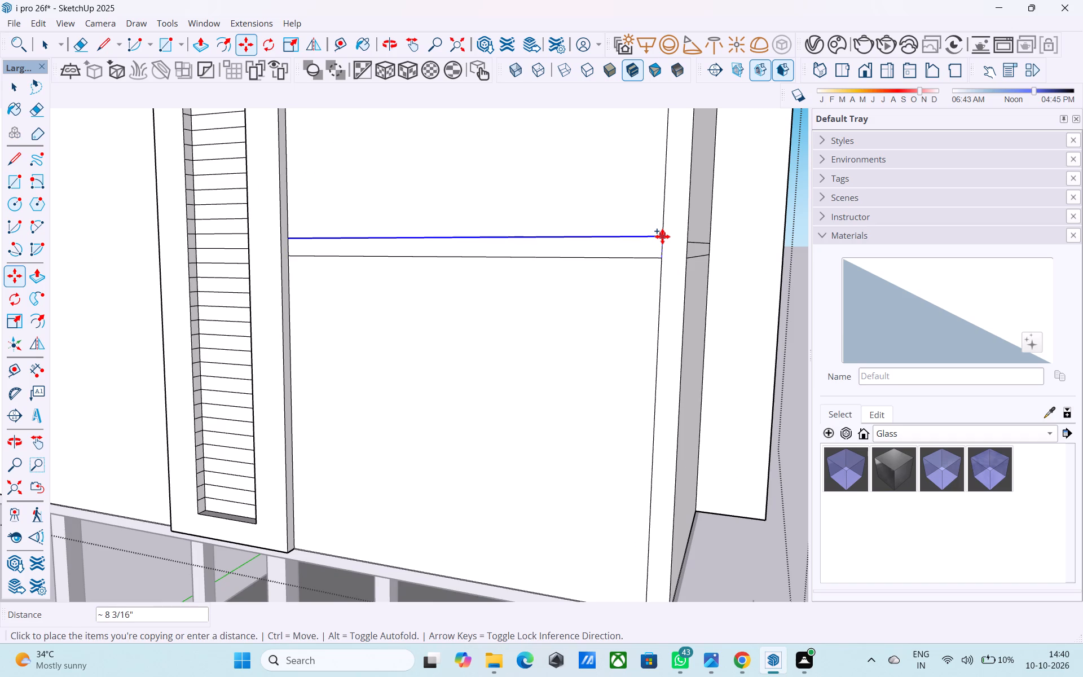
text(6")
key(Return)
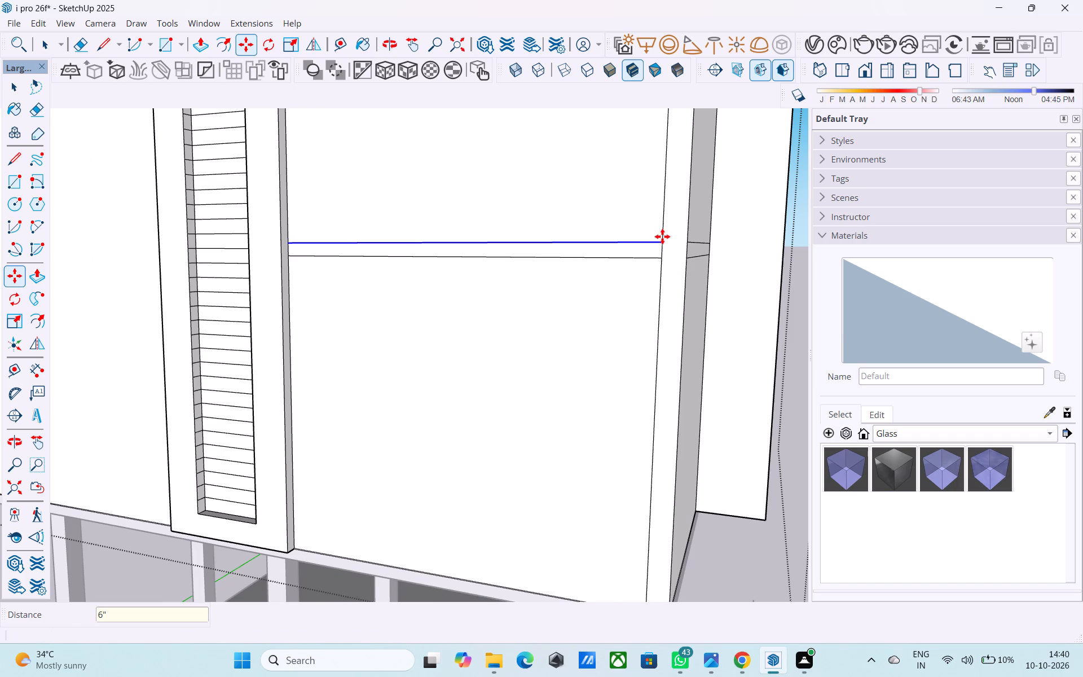
Mark the second floor band on the same side panel with edge copies 12' above the first band and 6" above that.
shift+middle_drag(624, 230, 553, 313)
scroll(596, 336, up, 4)
click(587, 323)
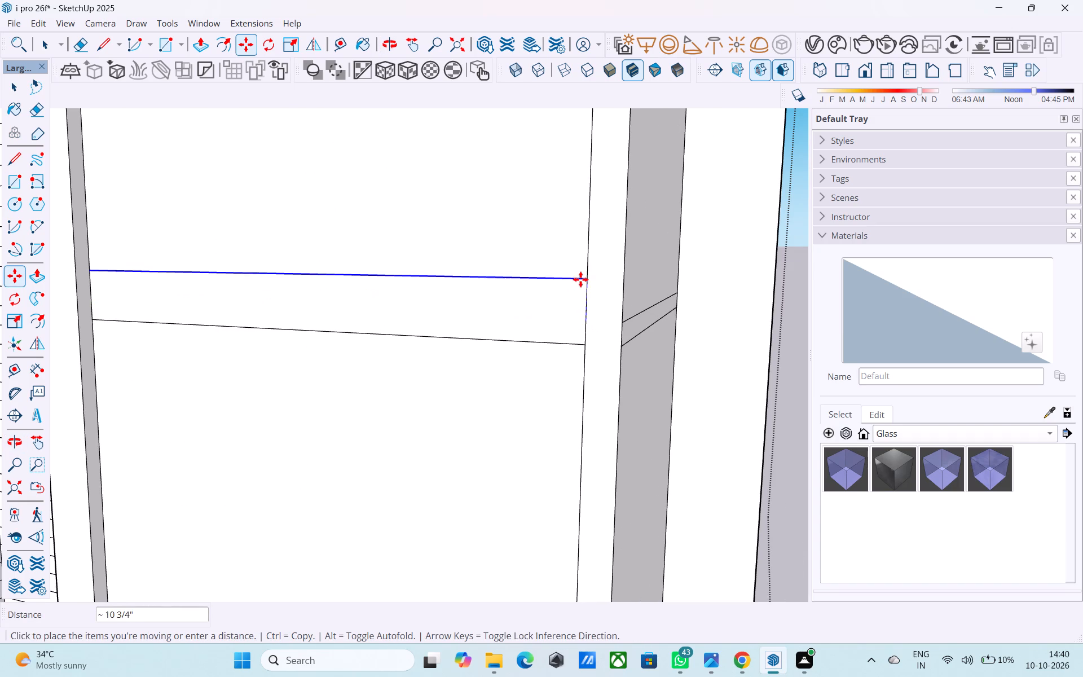
text(12')
key(Return)
scroll(492, 292, down, 12)
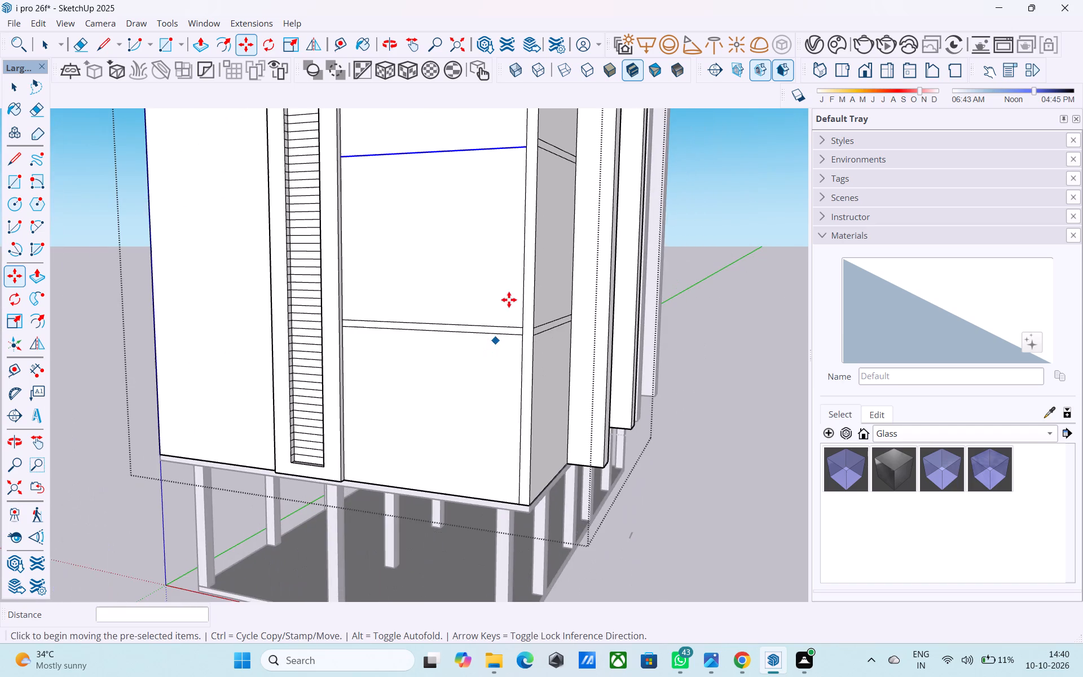
shift+middle_drag(495, 272, 481, 417)
shift+middle_drag(483, 315, 491, 362)
scroll(497, 367, up, 3)
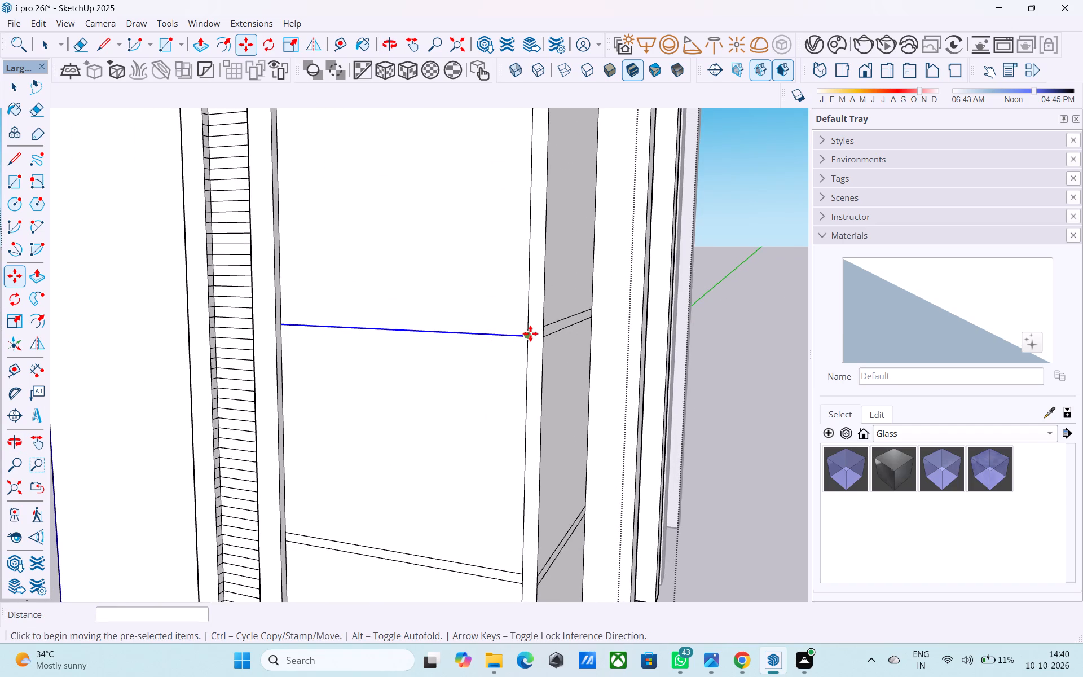
click(530, 334)
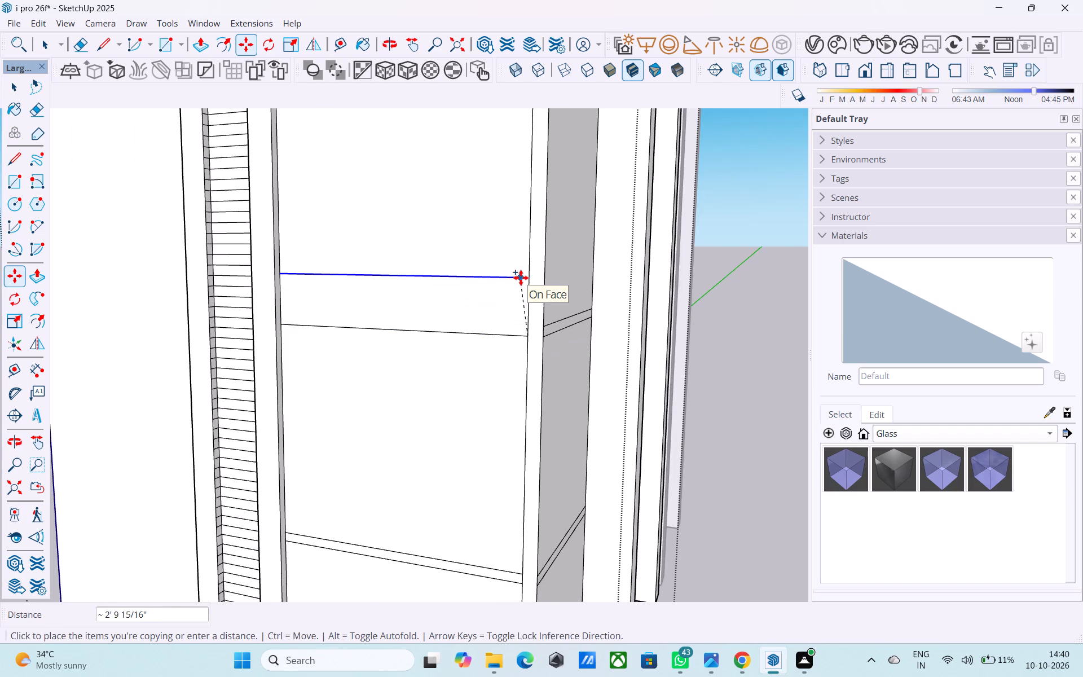
text(6")
key(Return)
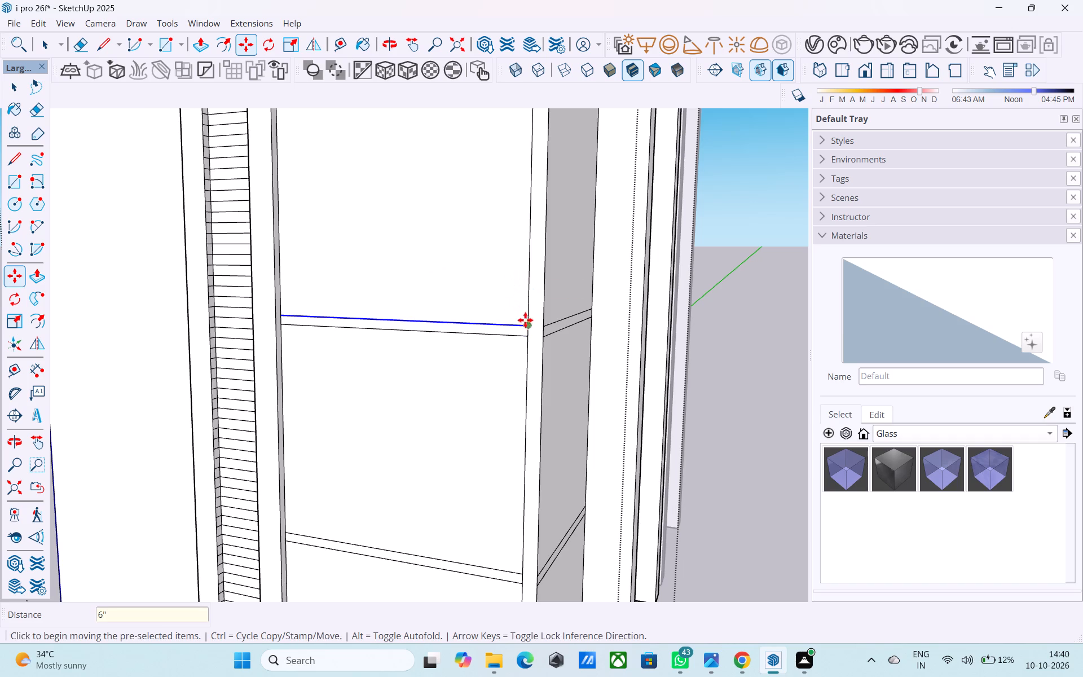
Mark the third floor band on the louvred side's front panel with edge copies 12' above the second band and 6" above that.
click(528, 322)
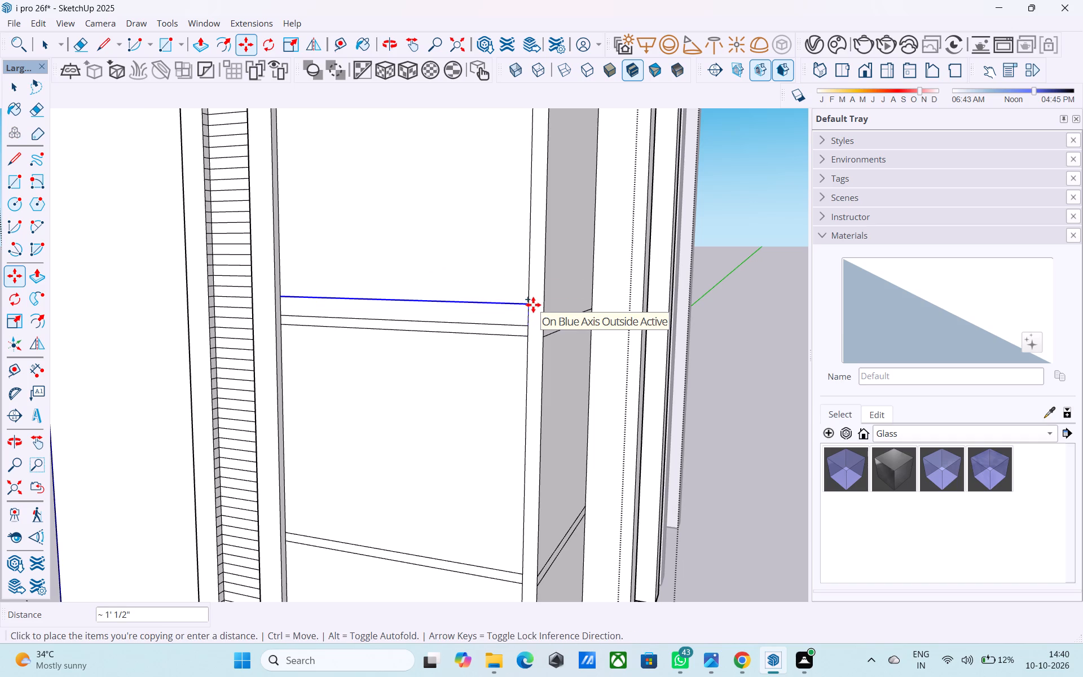
text(12')
key(Return)
scroll(446, 239, down, 7)
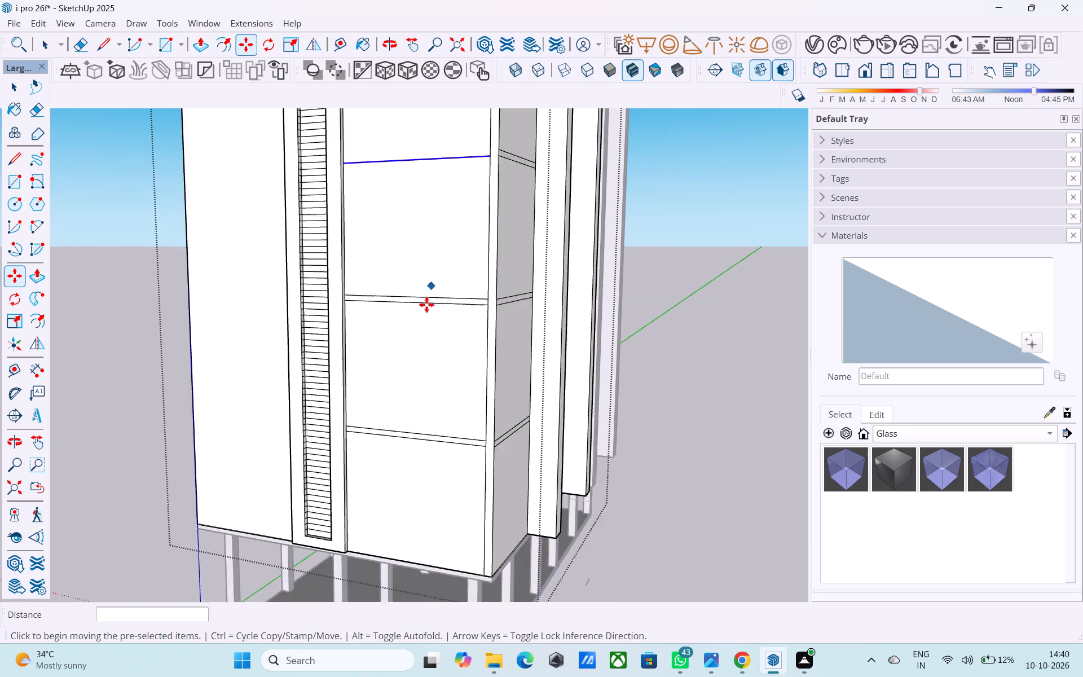
shift+middle_drag(439, 291, 420, 474)
shift+middle_drag(434, 425, 423, 485)
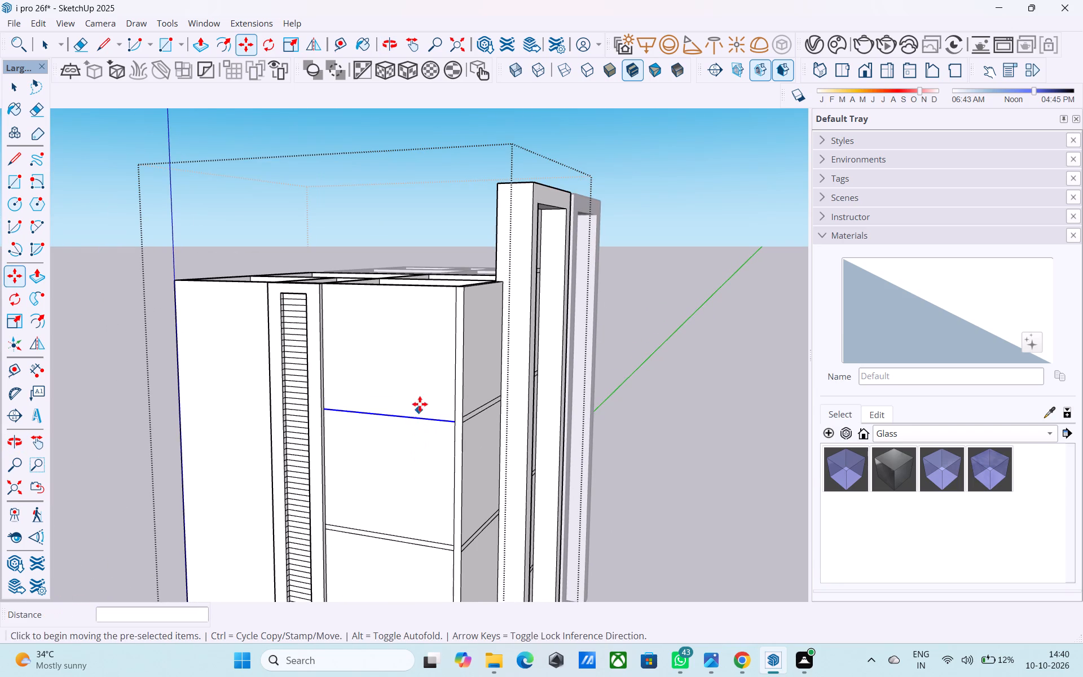
scroll(417, 387, up, 2)
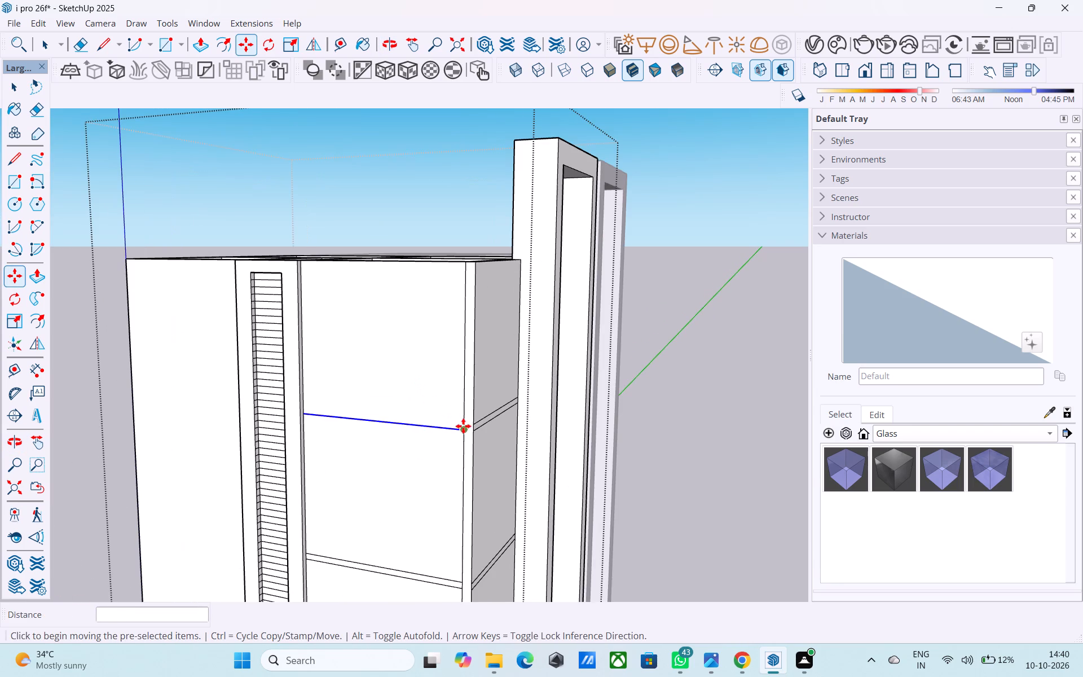
click(463, 426)
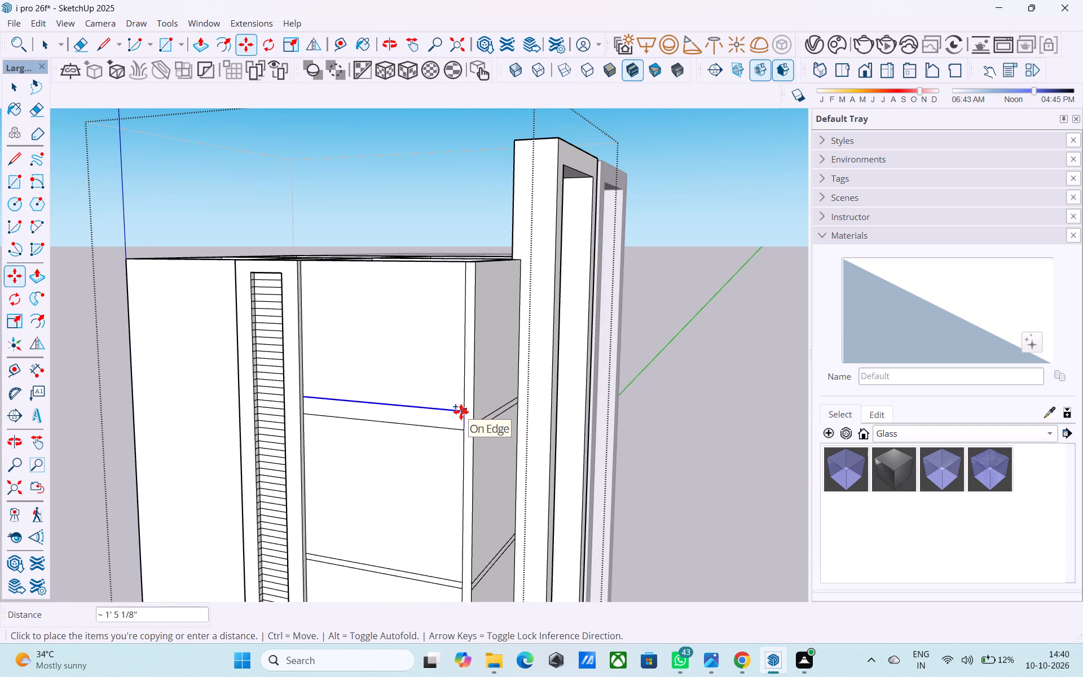
text(6")
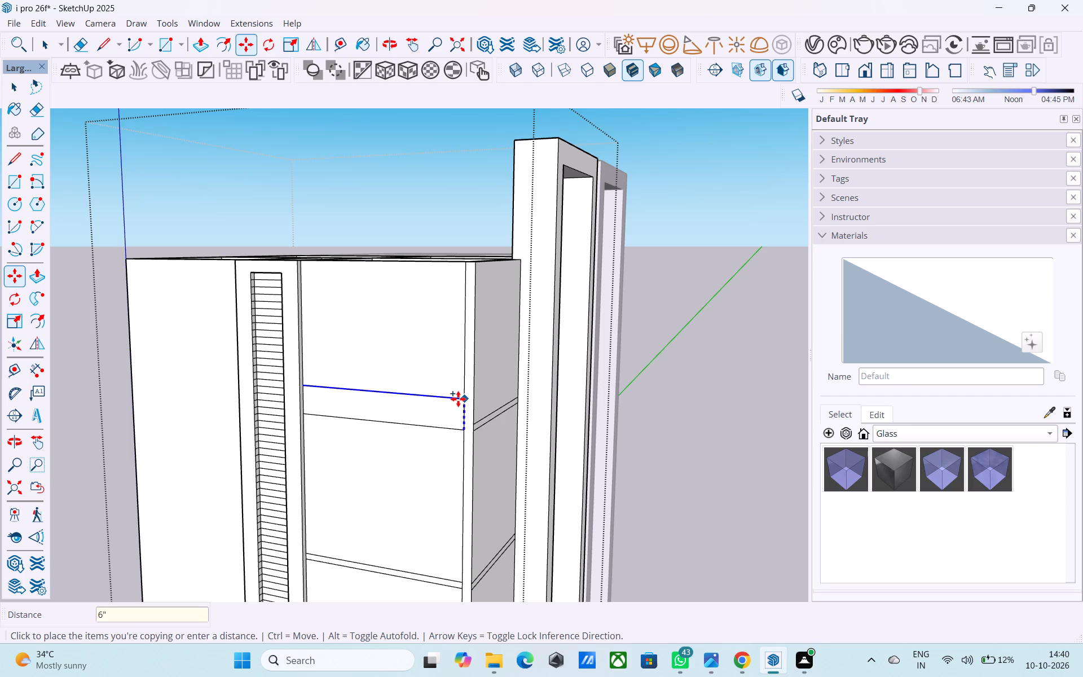
key(Return)
Finish editing the banded block and close its group.
scroll(454, 407, down, 4)
middle_drag(454, 407, 296, 397)
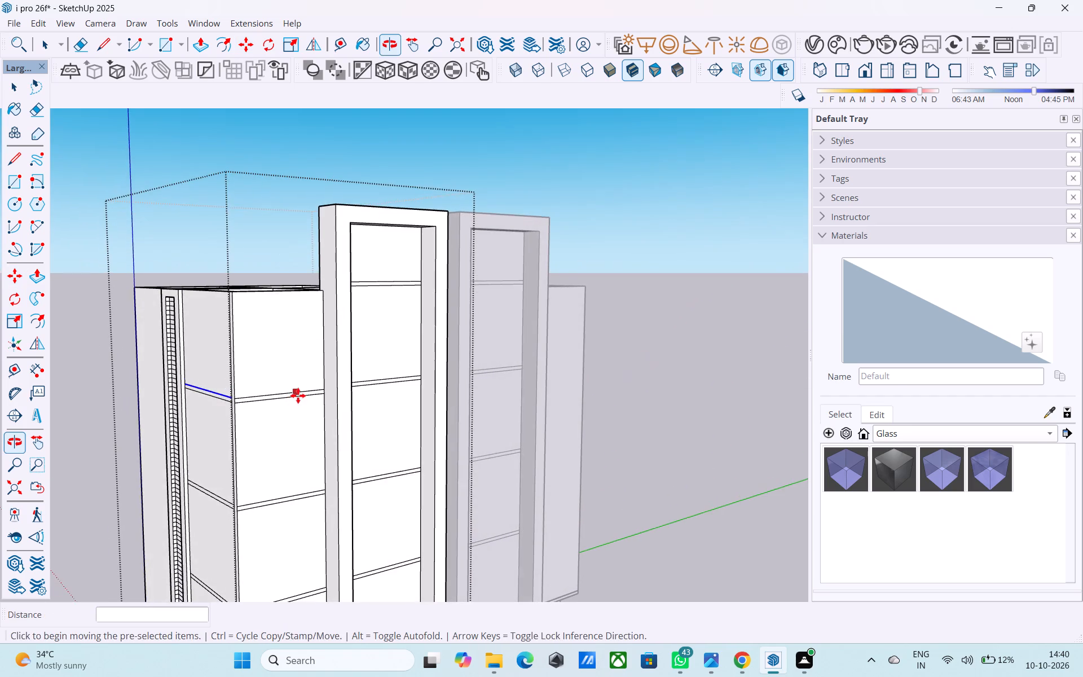
middle_drag(288, 411, 187, 409)
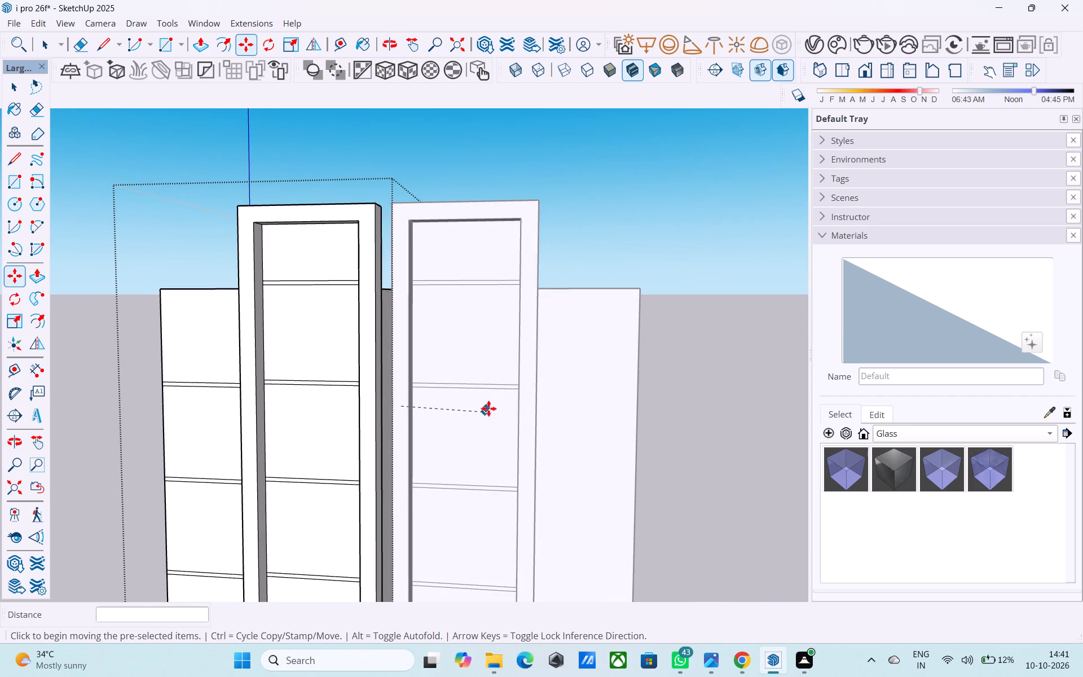
shift+middle_drag(489, 408, 383, 408)
scroll(383, 408, down, 2)
middle_drag(390, 405, 356, 406)
scroll(349, 383, down, 6)
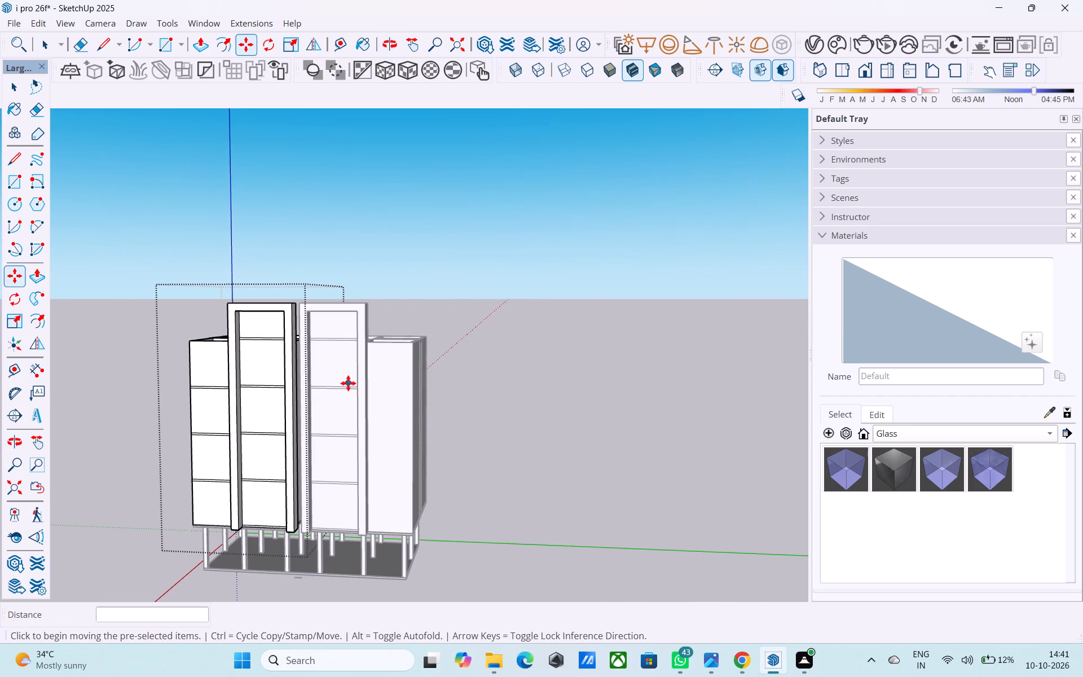
key(space)
shift+middle_drag(297, 454, 355, 405)
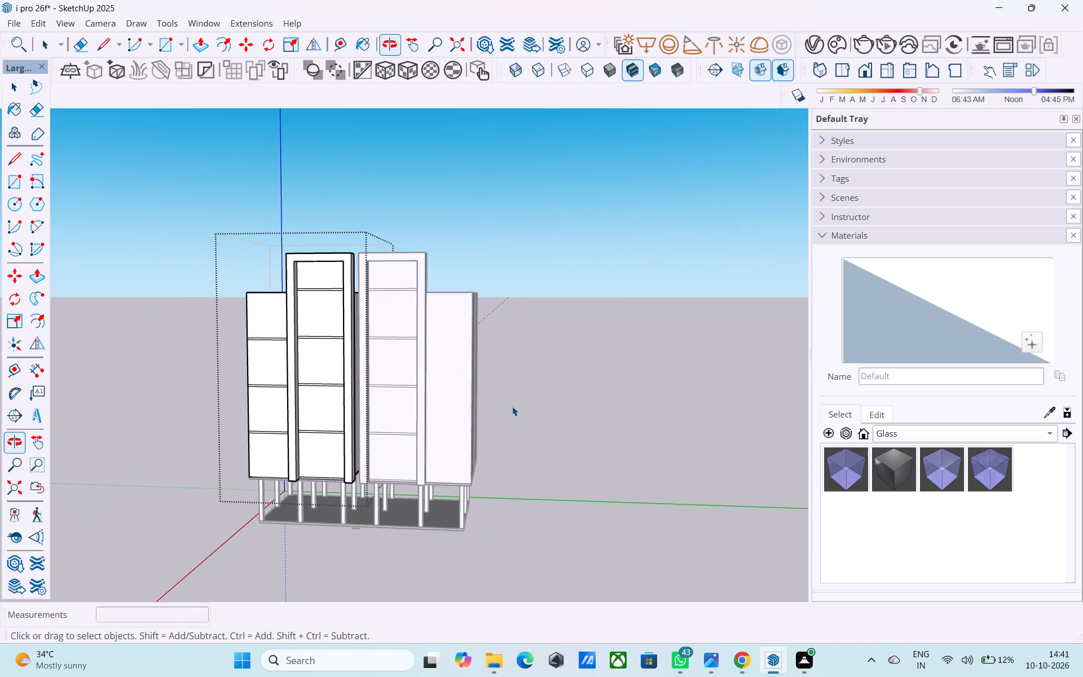
click(519, 403)
Examine both blocks, their floor bands and the column base from the front and the louvred side.
scroll(271, 398, down, 3)
middle_drag(271, 398, 452, 477)
middle_drag(393, 438, 370, 440)
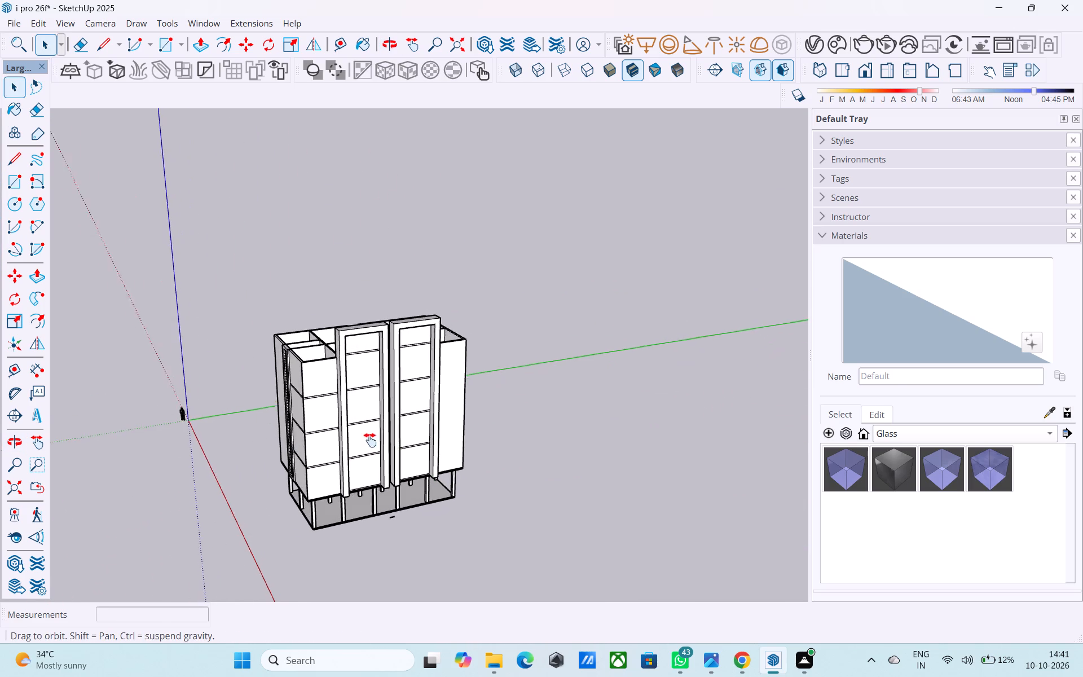
middle_drag(370, 440, 359, 482)
middle_drag(306, 465, 299, 450)
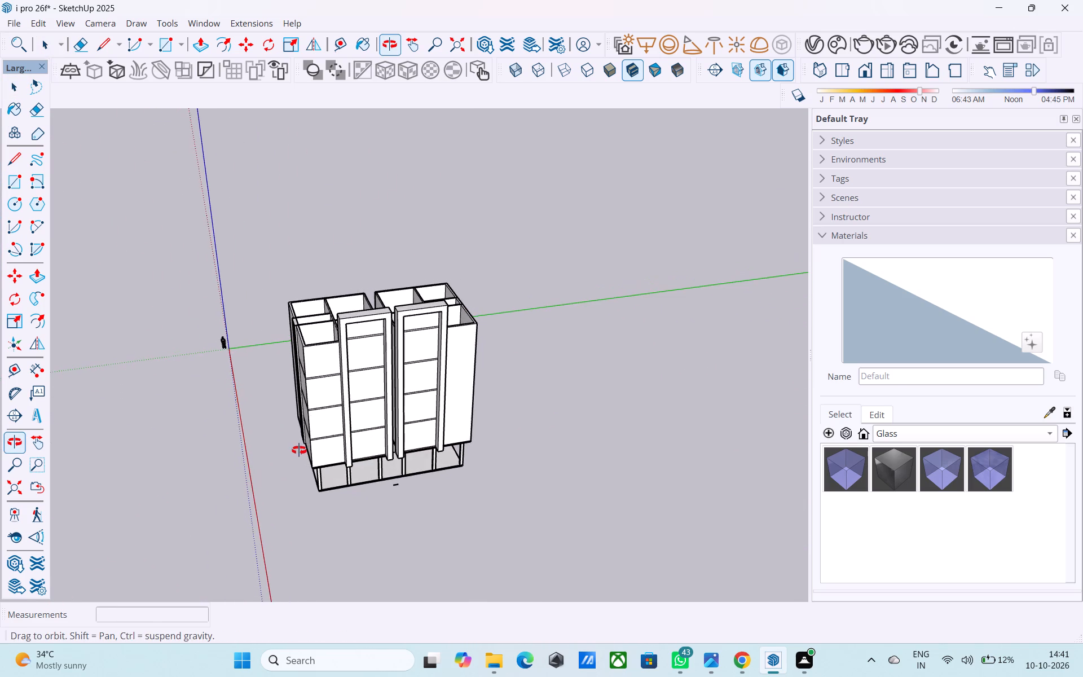
middle_drag(299, 450, 298, 450)
middle_drag(286, 446, 547, 400)
scroll(362, 446, up, 4)
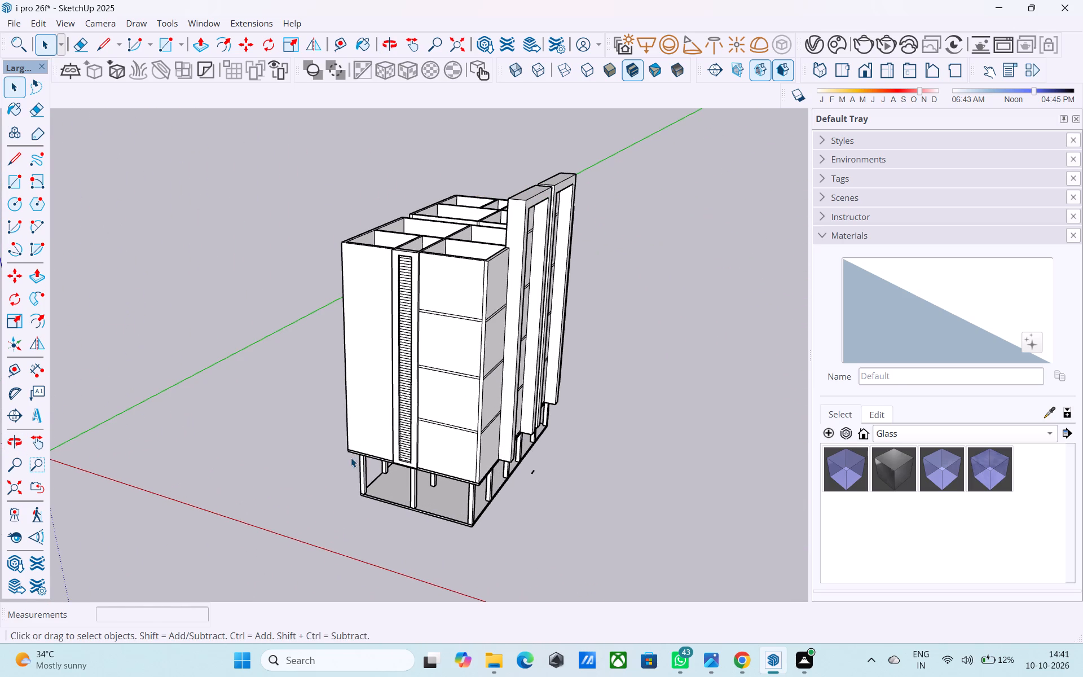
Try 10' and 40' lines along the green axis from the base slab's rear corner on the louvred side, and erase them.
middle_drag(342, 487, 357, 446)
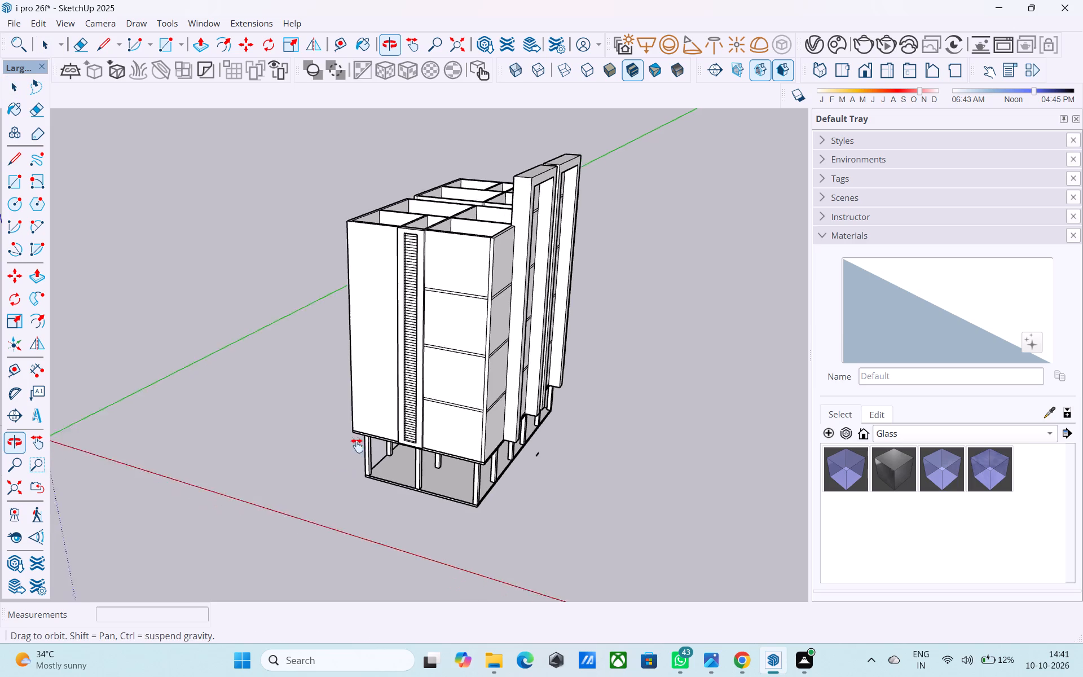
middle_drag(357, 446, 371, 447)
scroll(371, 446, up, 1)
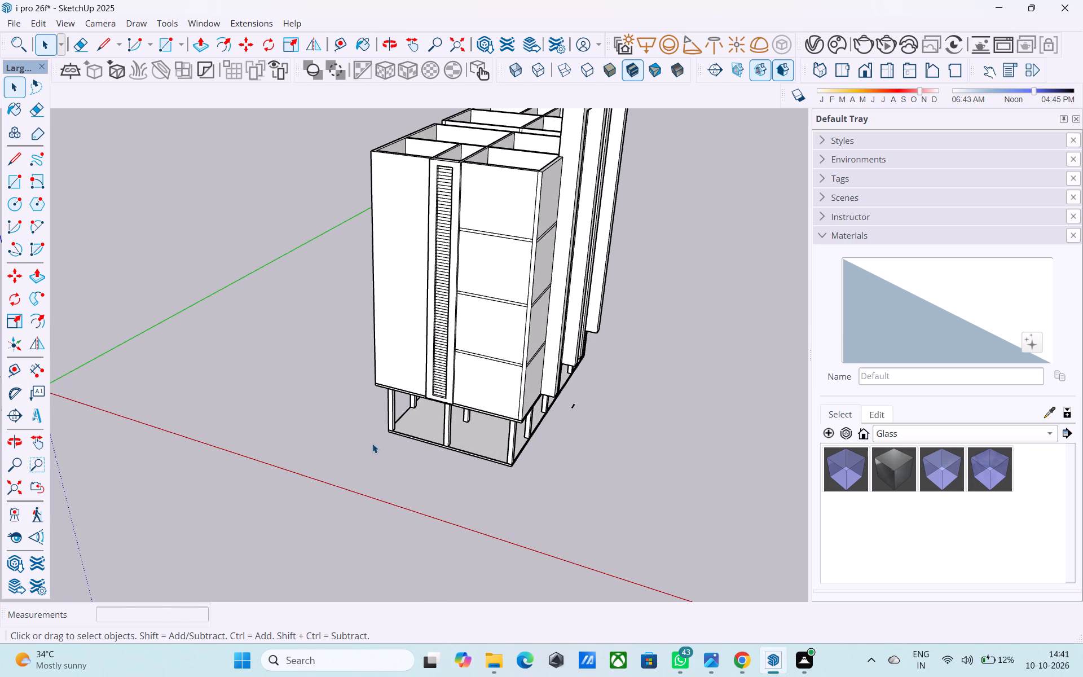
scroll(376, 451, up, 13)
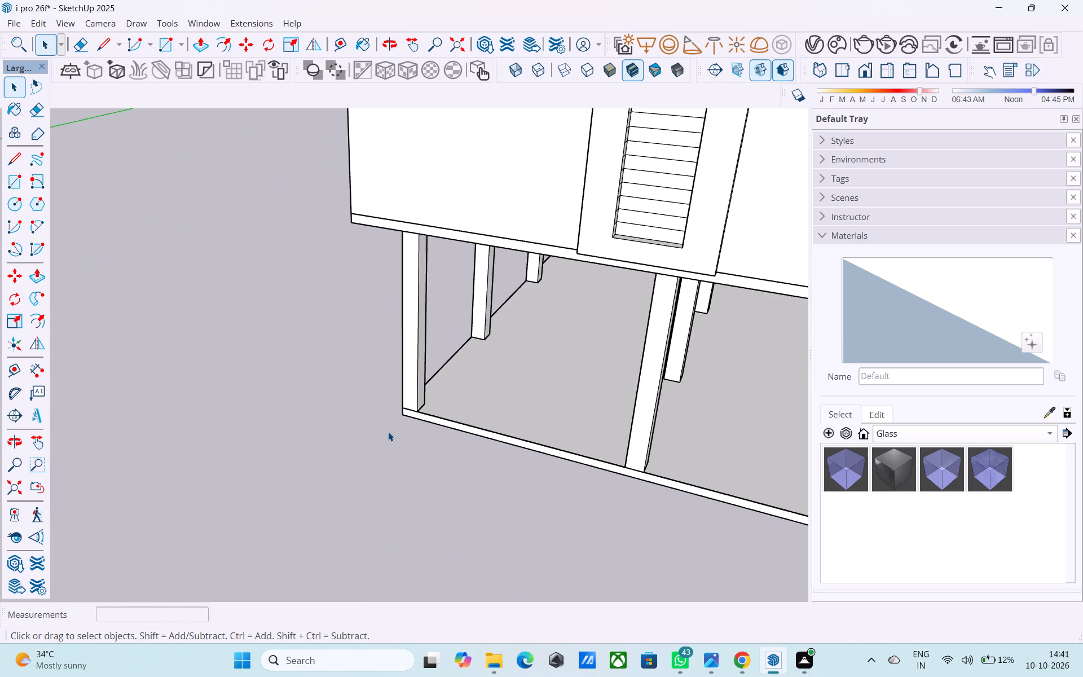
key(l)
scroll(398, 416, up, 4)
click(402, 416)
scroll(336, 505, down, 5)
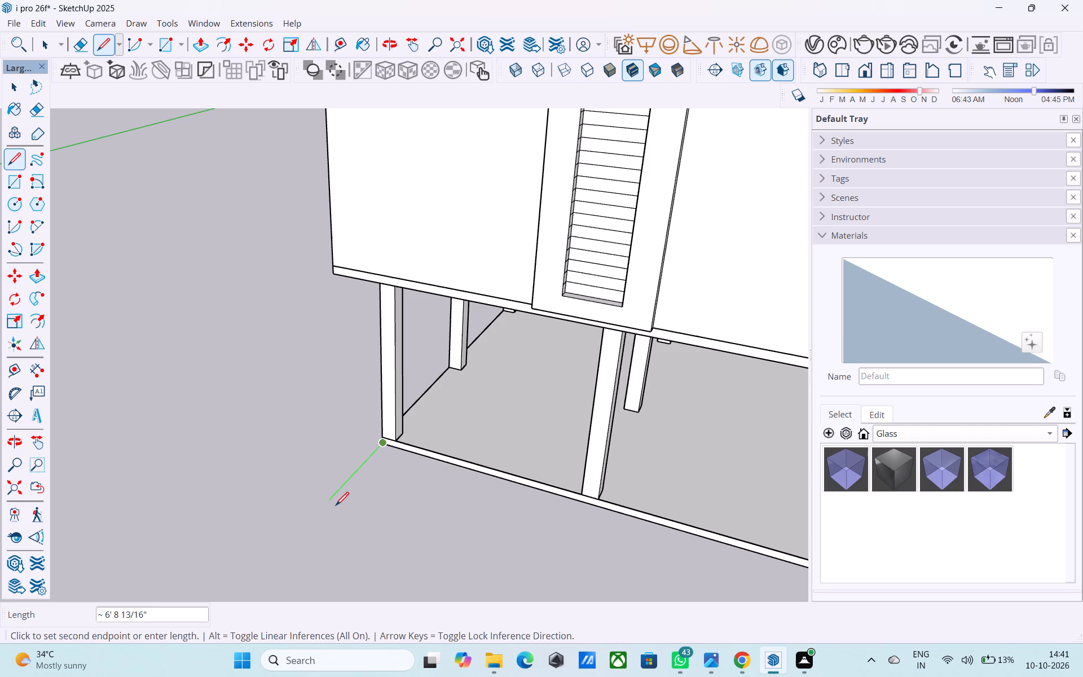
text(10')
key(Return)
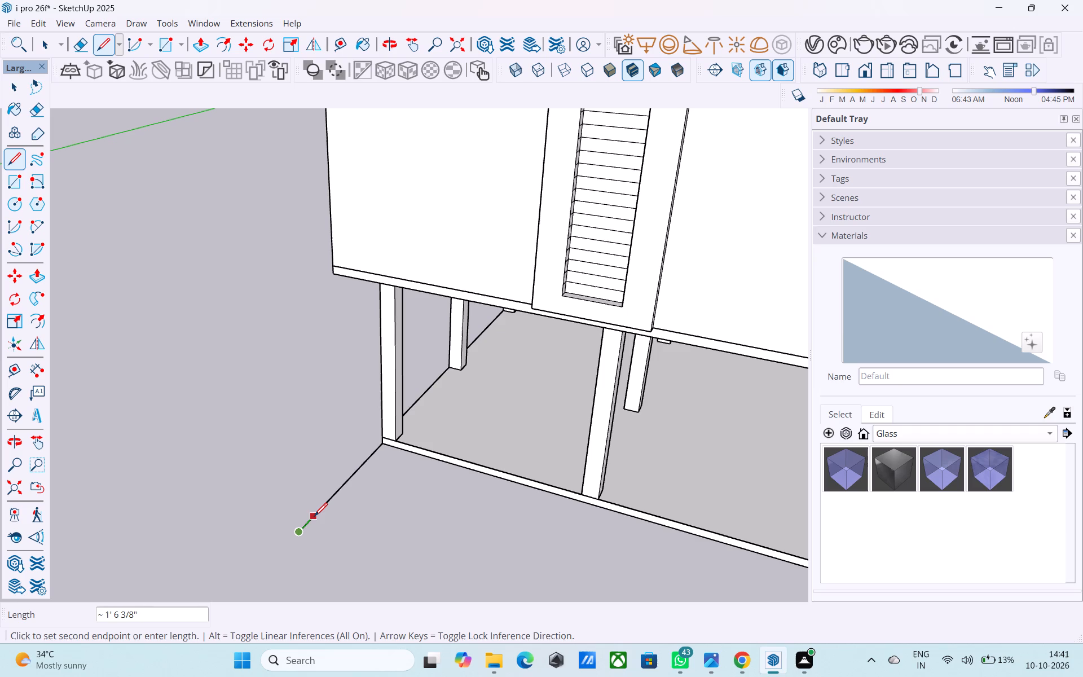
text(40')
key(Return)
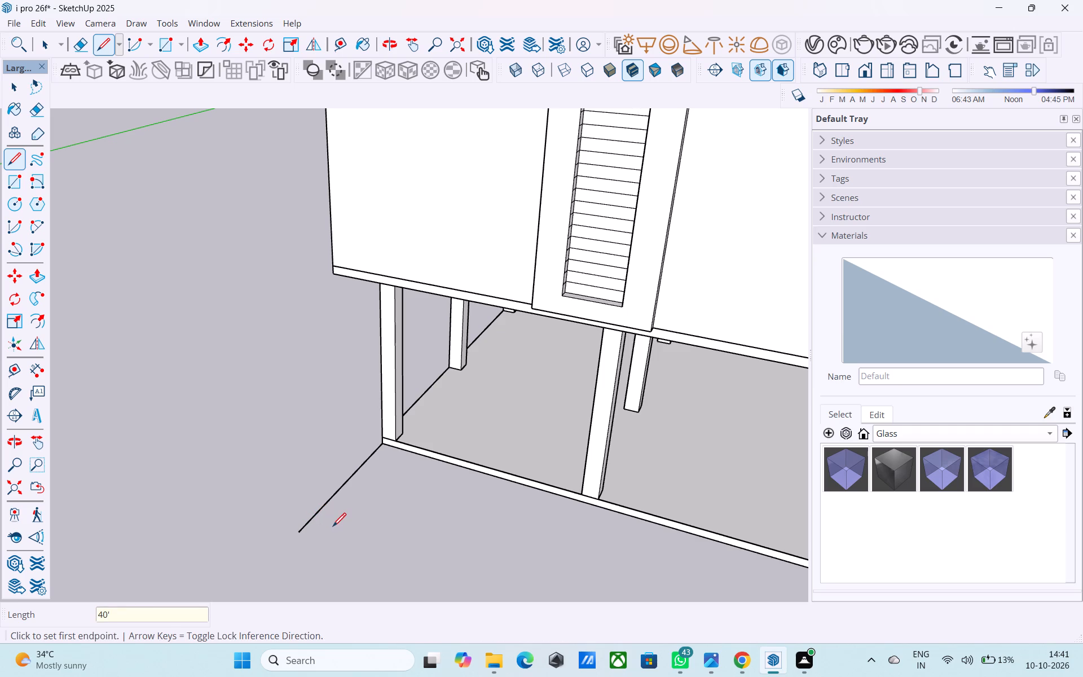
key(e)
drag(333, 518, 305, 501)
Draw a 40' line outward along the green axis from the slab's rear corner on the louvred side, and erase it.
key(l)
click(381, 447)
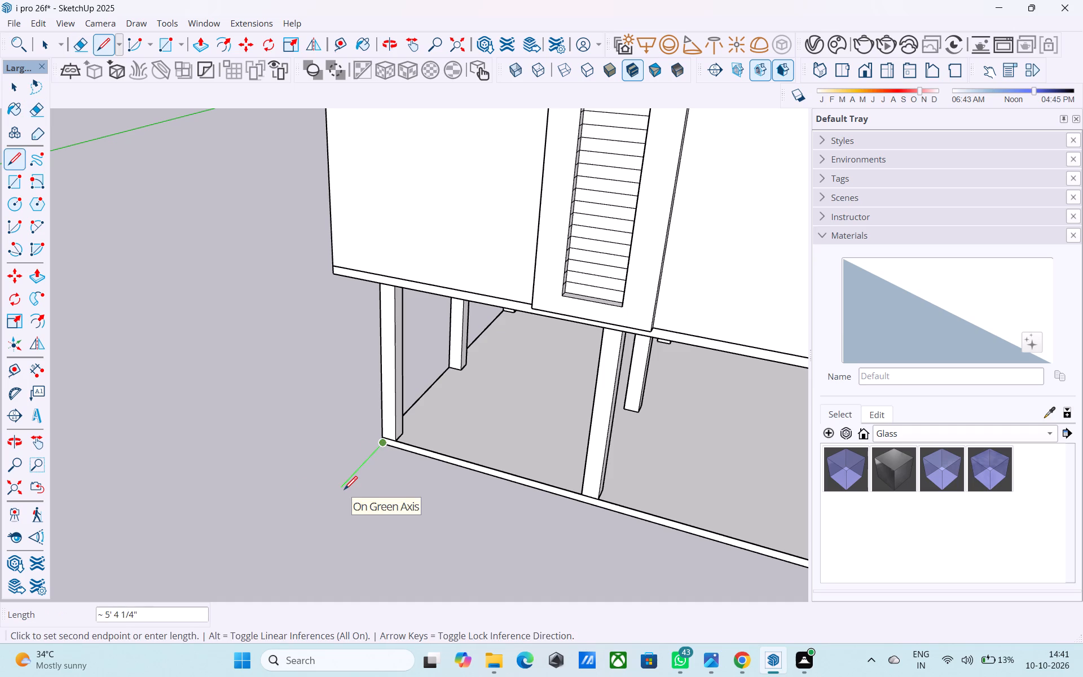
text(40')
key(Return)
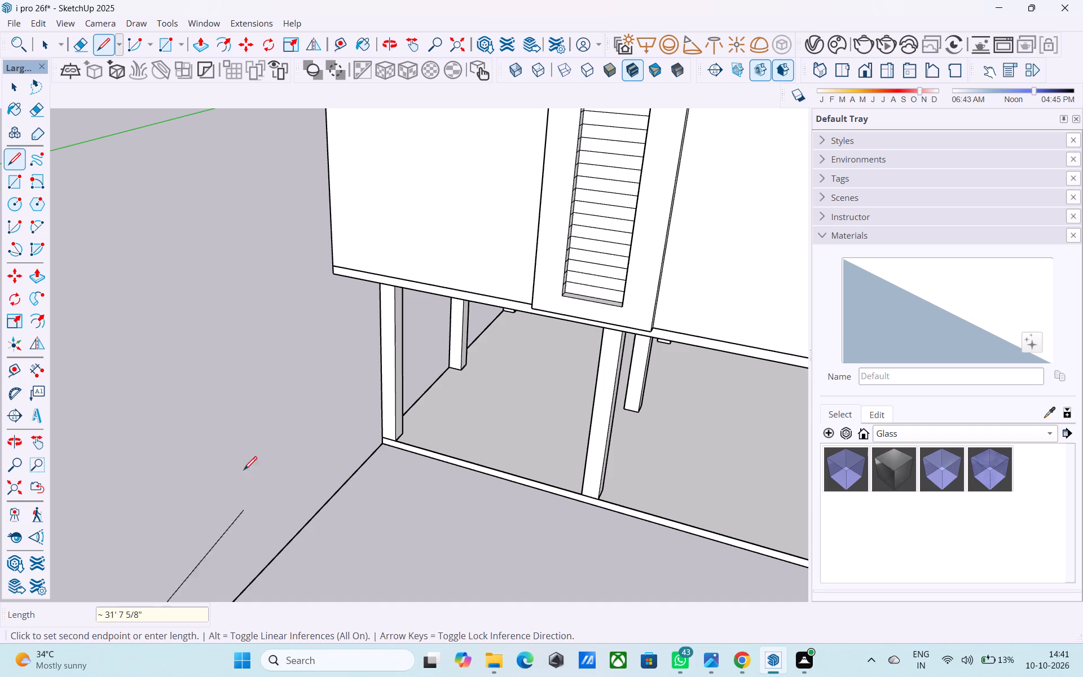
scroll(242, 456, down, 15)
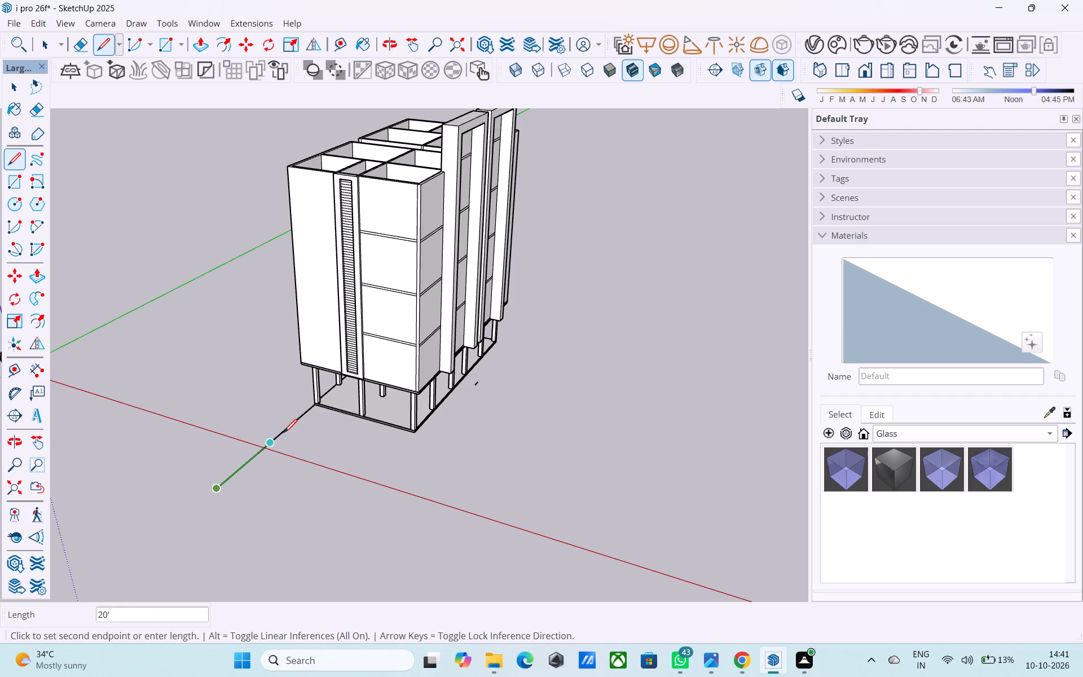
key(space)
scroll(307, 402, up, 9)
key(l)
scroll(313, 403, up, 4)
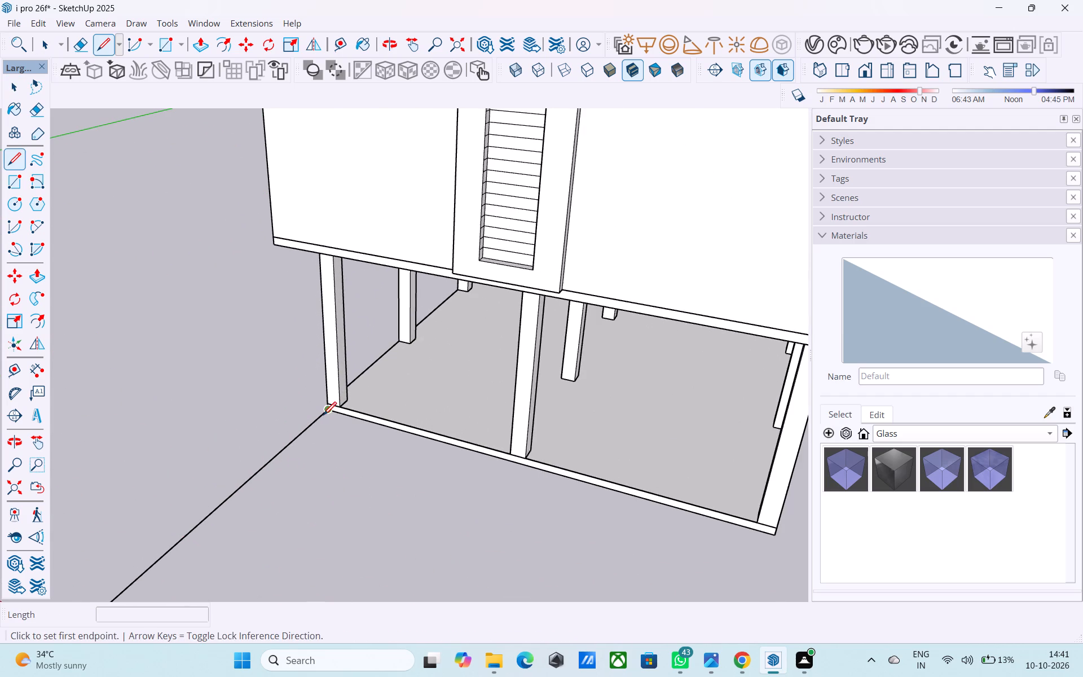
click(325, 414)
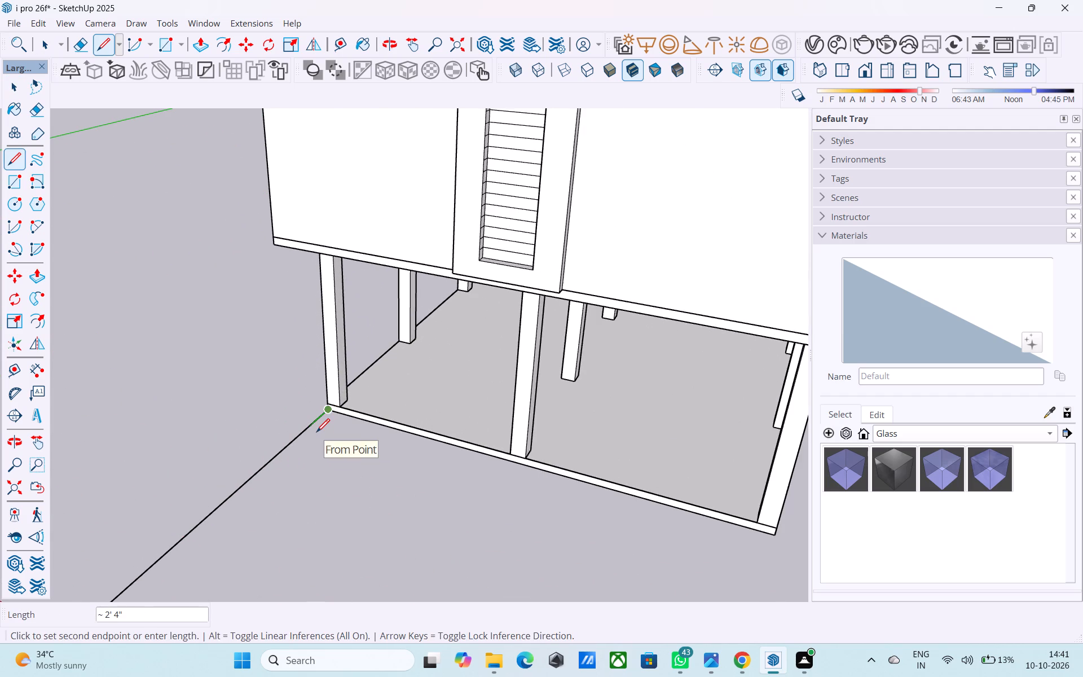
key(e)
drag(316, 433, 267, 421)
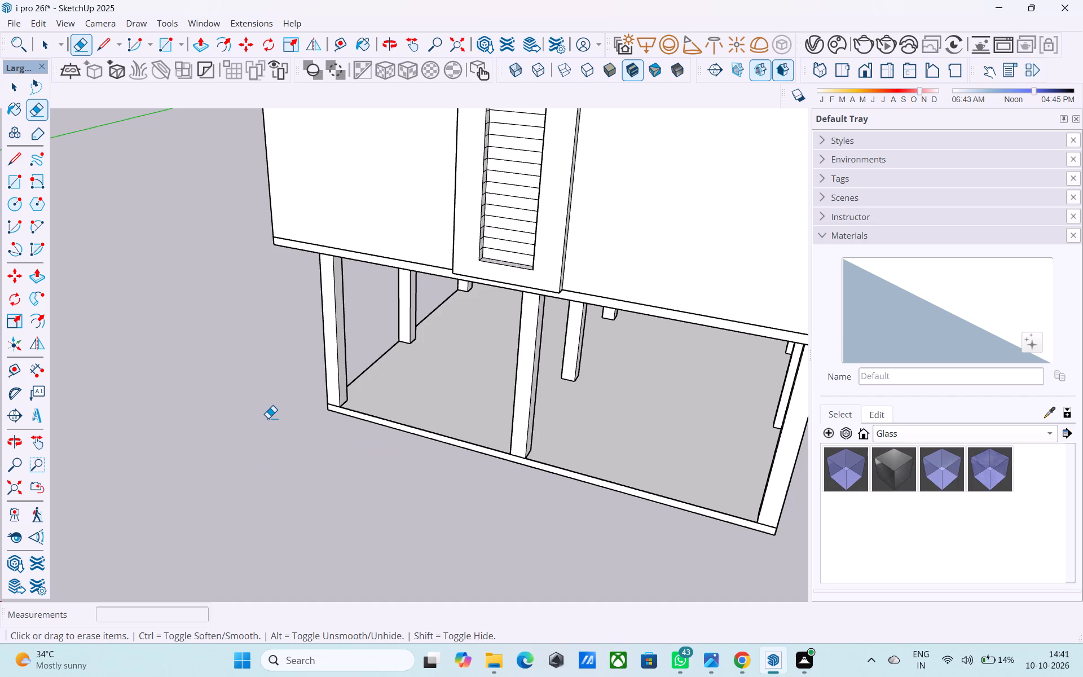
Draw a 30' line outward along the green axis from the slab's rear corner, and a 20' line rearward along the red axis.
key(l)
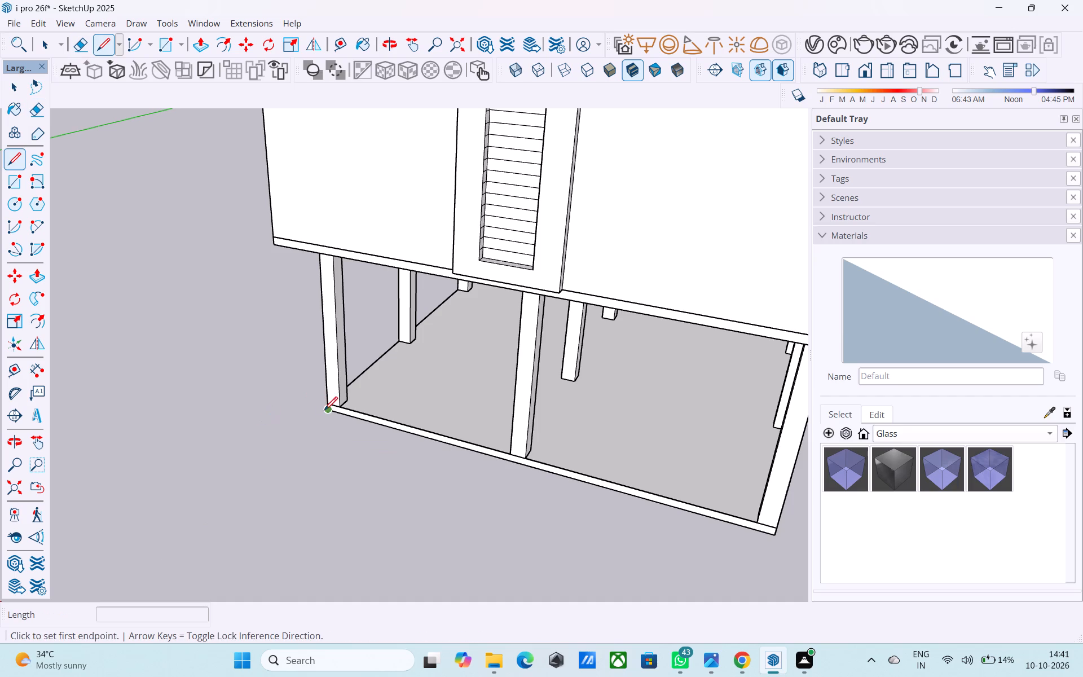
click(325, 410)
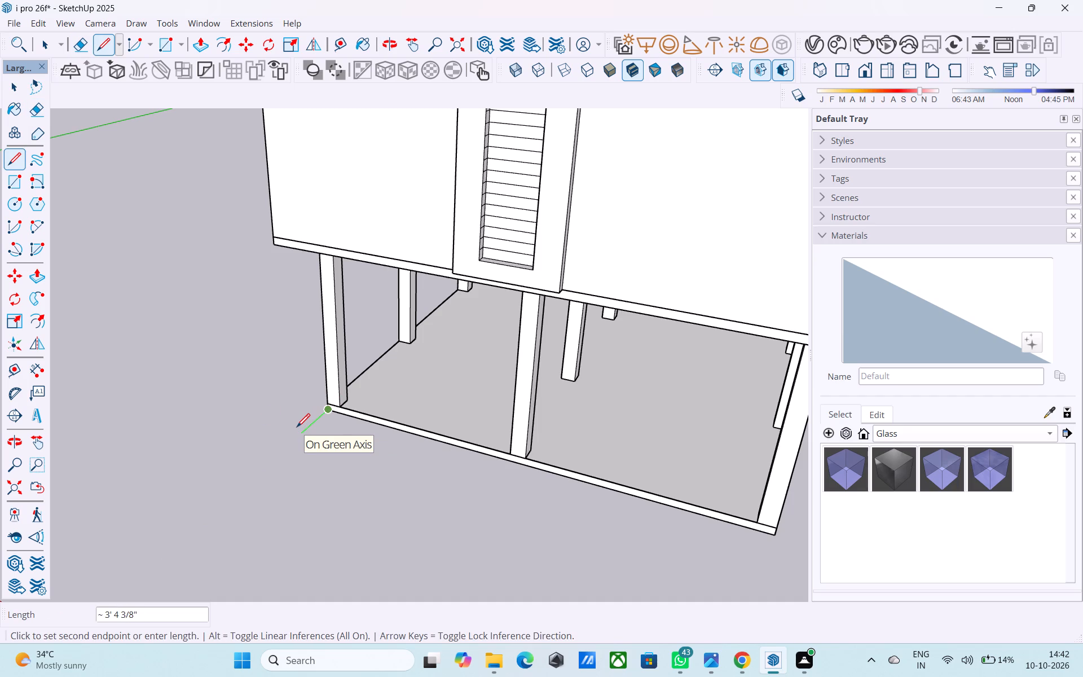
text(30')
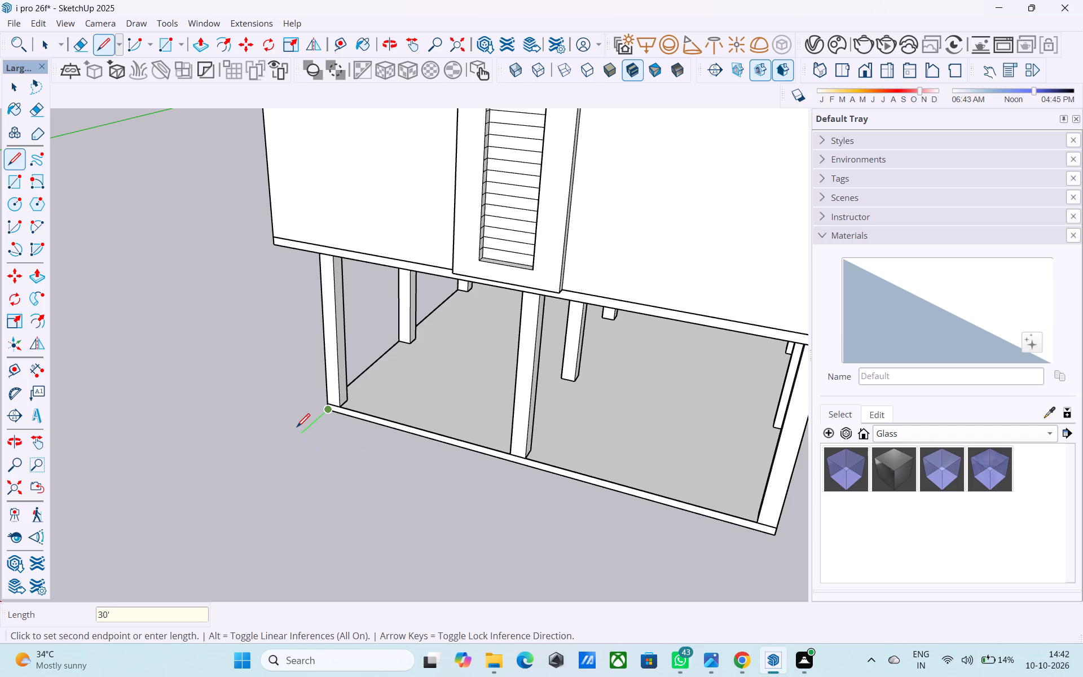
key(Return)
scroll(292, 366, down, 9)
scroll(322, 462, down, 1)
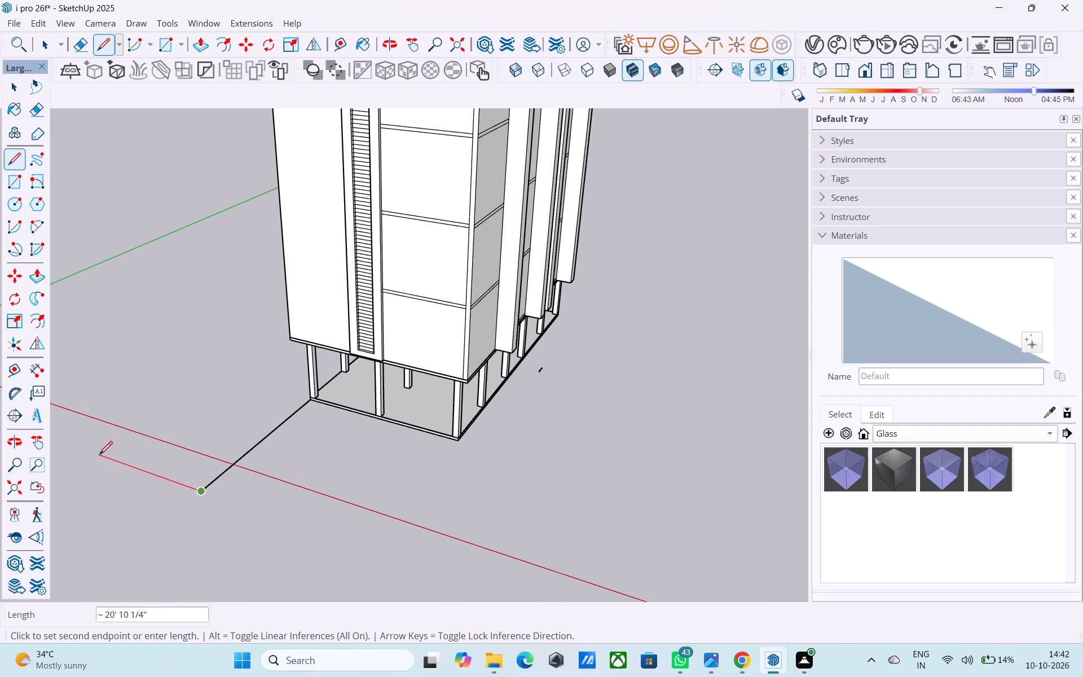
text(20')
key(Return)
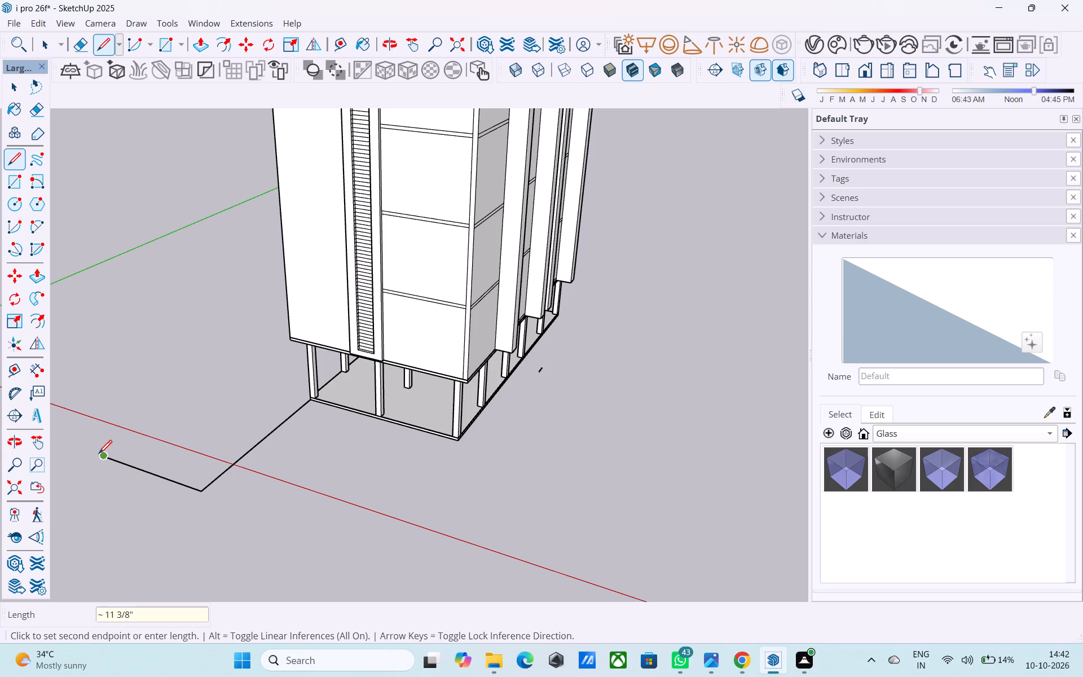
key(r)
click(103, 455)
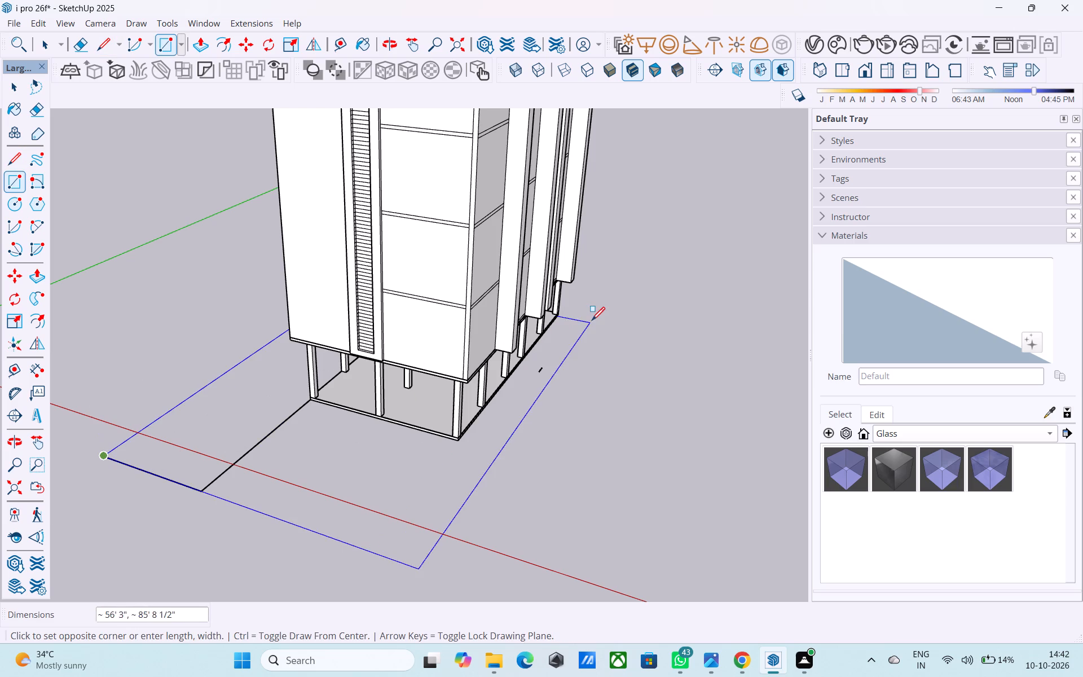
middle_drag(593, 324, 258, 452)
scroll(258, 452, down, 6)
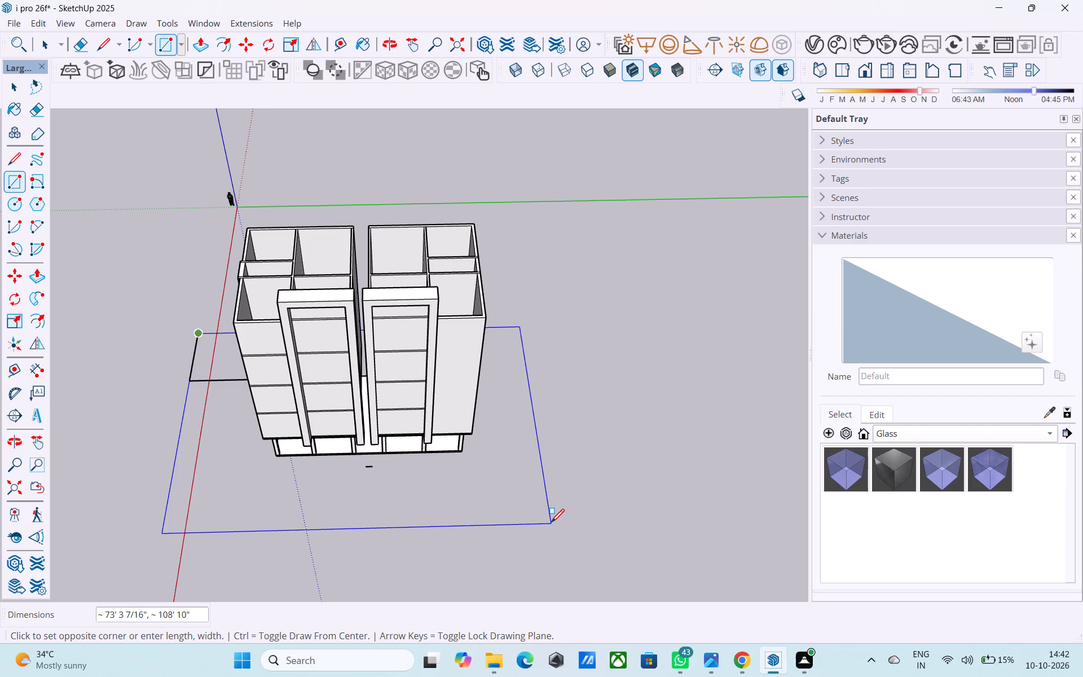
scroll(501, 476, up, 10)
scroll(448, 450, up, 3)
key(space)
Draw a 40' line outward along the green axis from the slab's front corner opposite the louvred side, and a 30' line forward along the red axis.
scroll(433, 429, up, 9)
key(l)
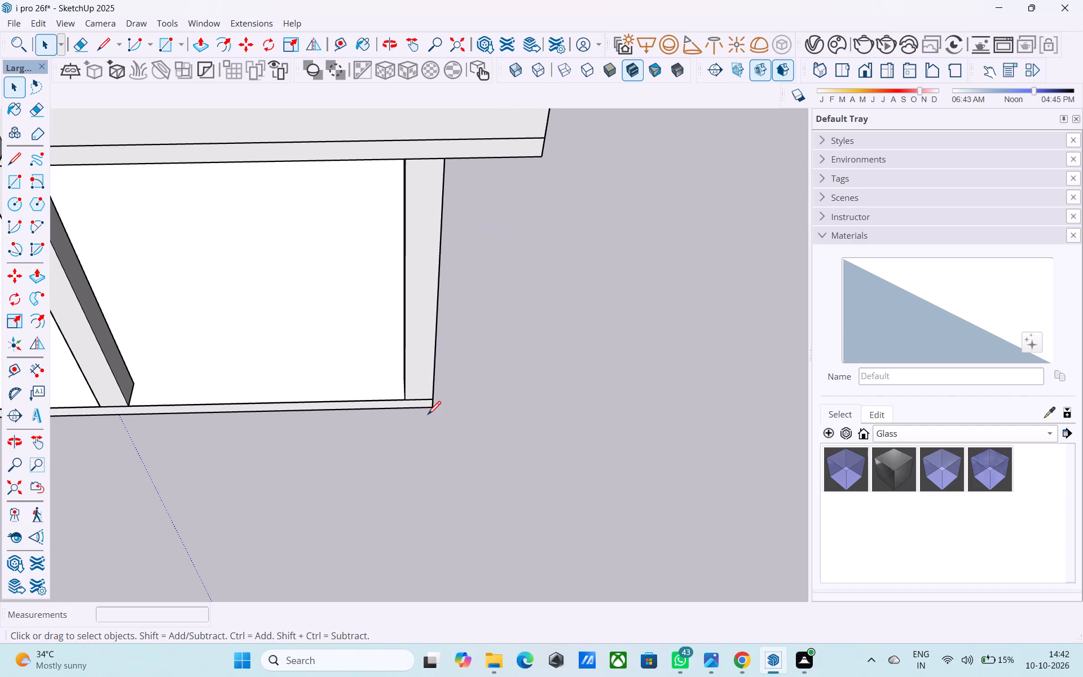
click(433, 410)
scroll(526, 411, down, 8)
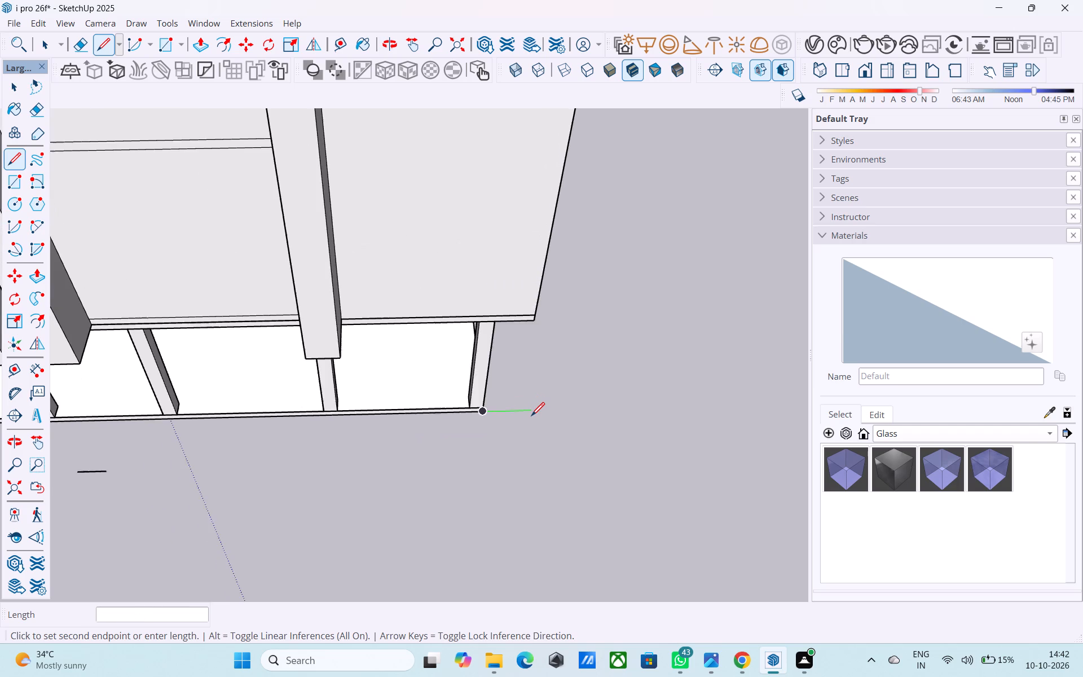
scroll(531, 417, down, 15)
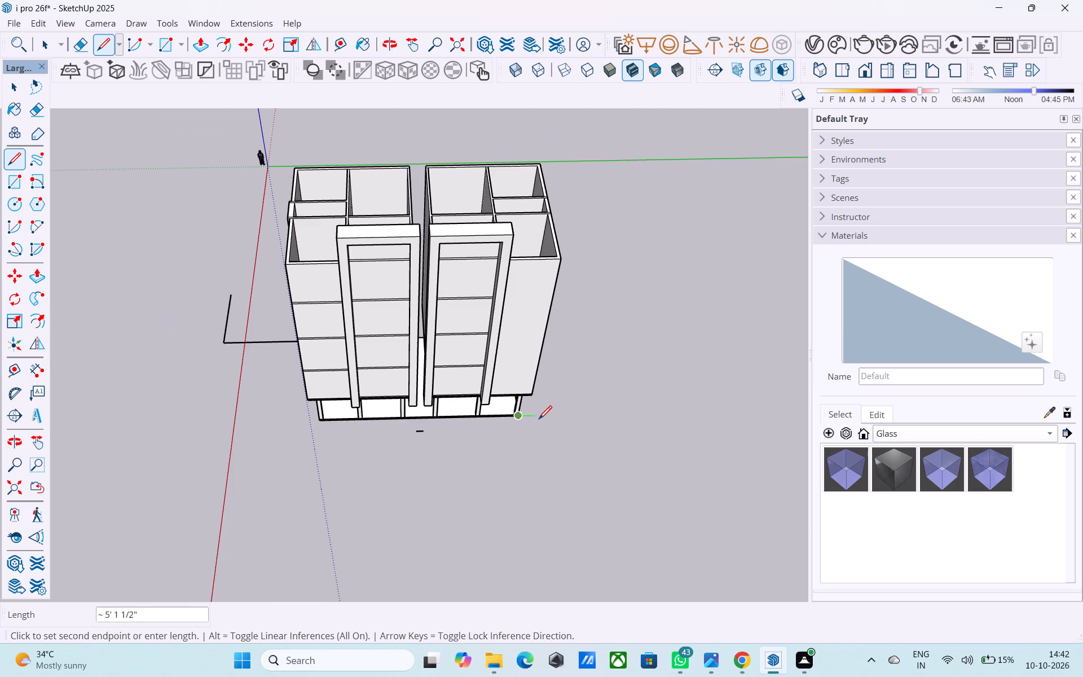
scroll(548, 418, up, 4)
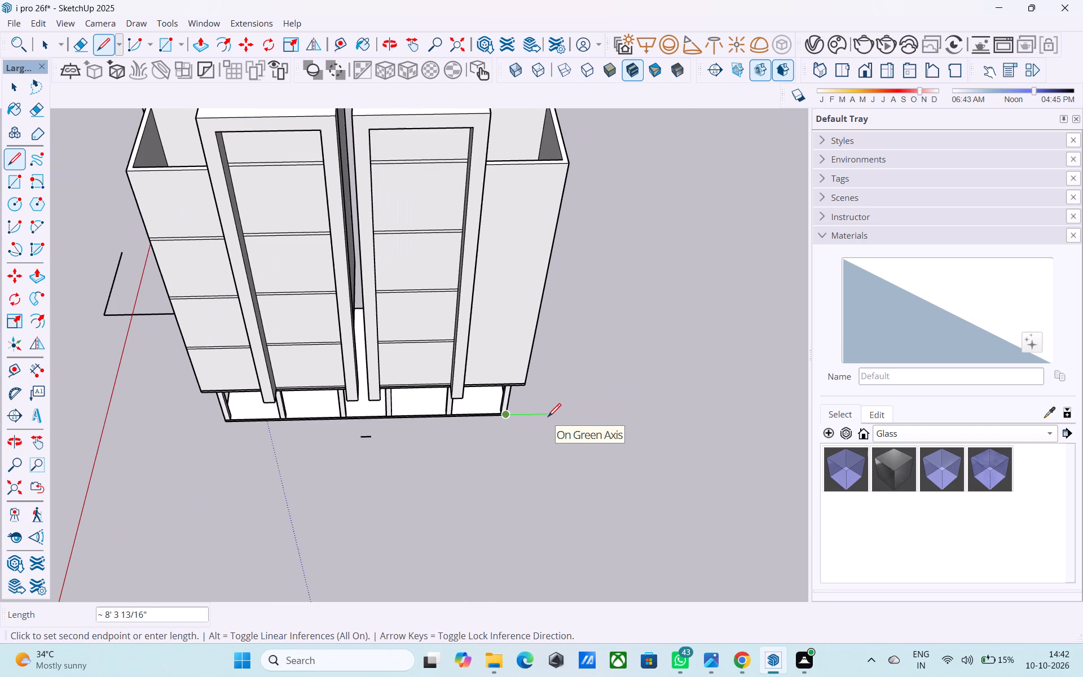
text(40')
key(Return)
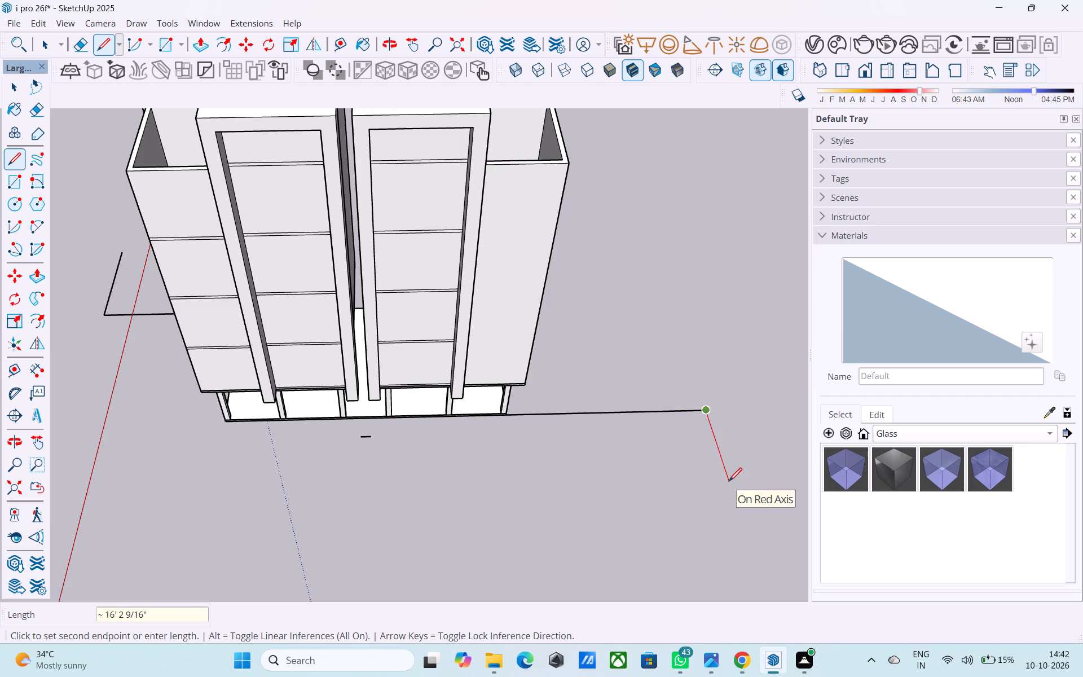
text(30')
key(Return)
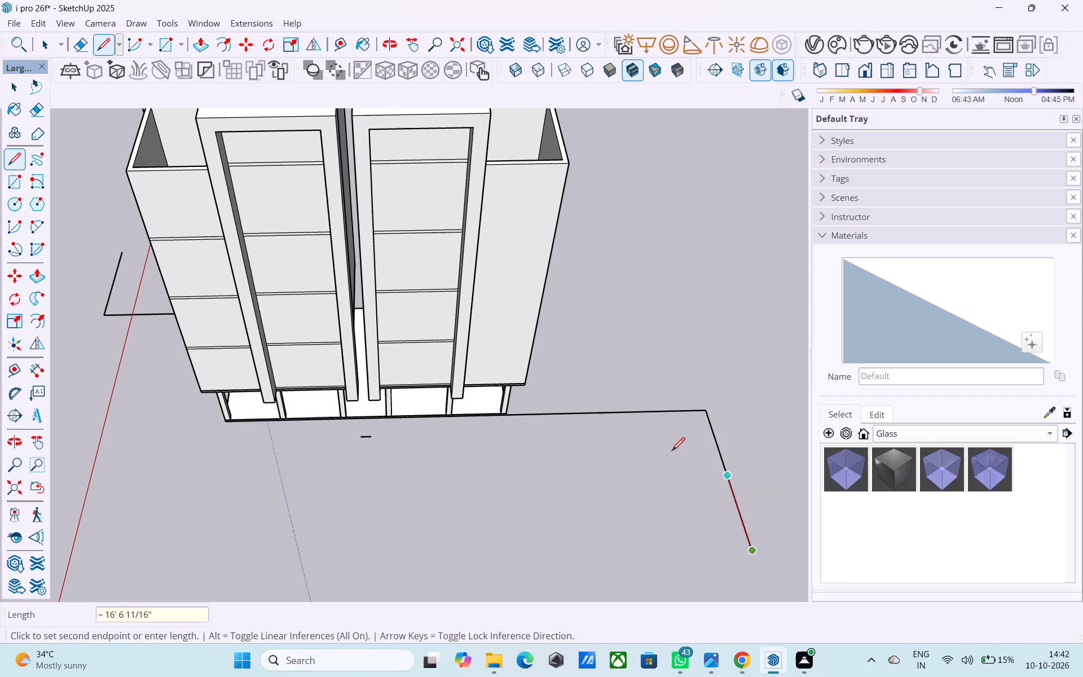
Draw a 79' by 125' 6" ground rectangle between the free ends of the rear and front offset lines.
scroll(655, 469, down, 6)
scroll(481, 313, down, 1)
scroll(314, 329, up, 2)
key(r)
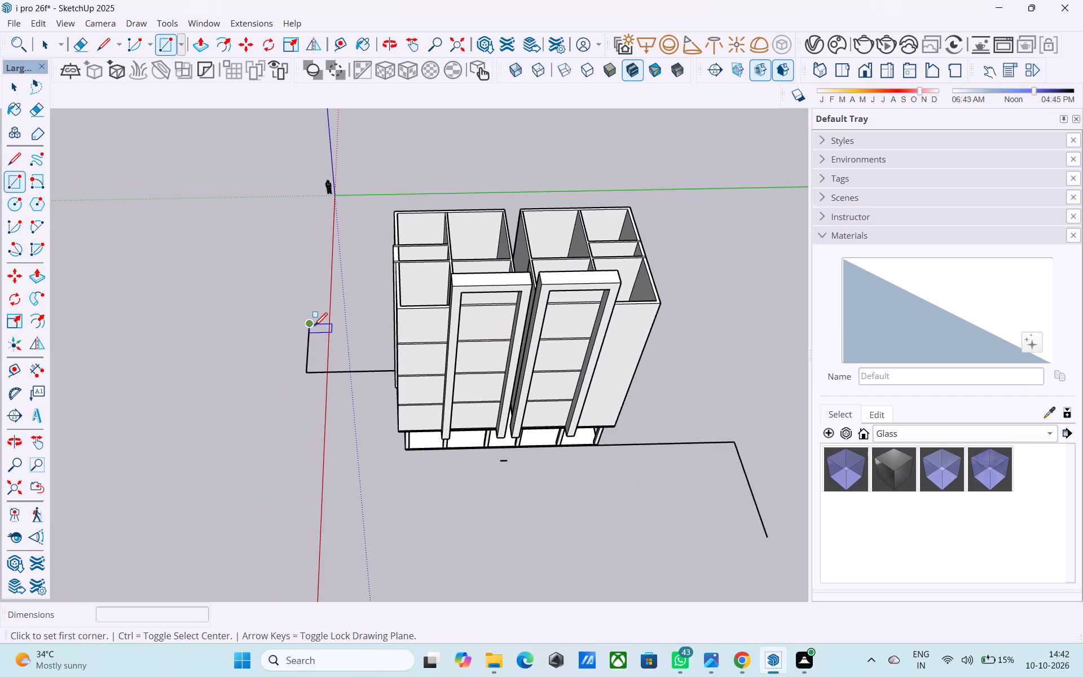
click(314, 327)
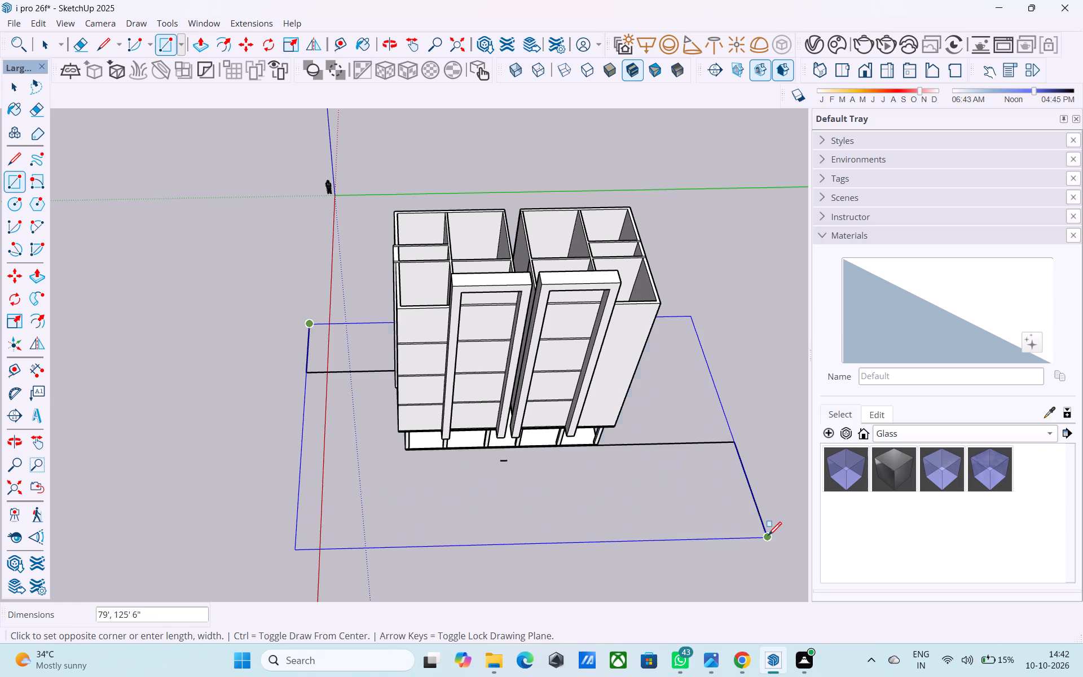
click(768, 537)
Erase the two construction lines crossing the ground rectangle and the short stray edge in front of the building.
scroll(528, 475, down, 1)
key(e)
drag(380, 370, 381, 385)
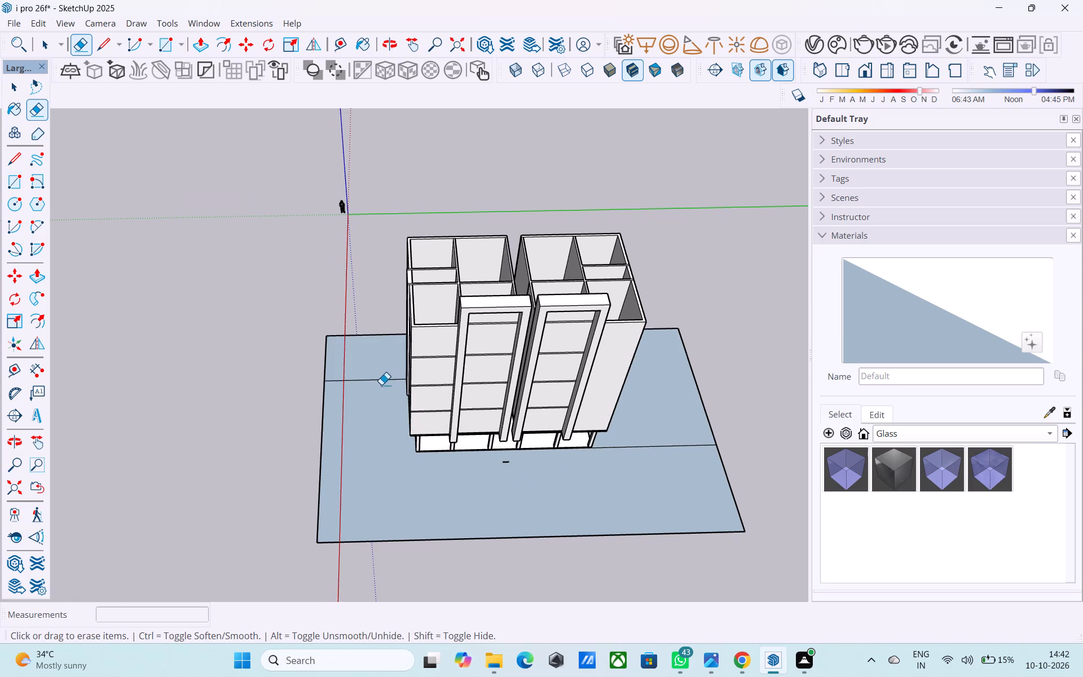
drag(381, 385, 381, 389)
drag(644, 444, 650, 474)
scroll(508, 446, up, 2)
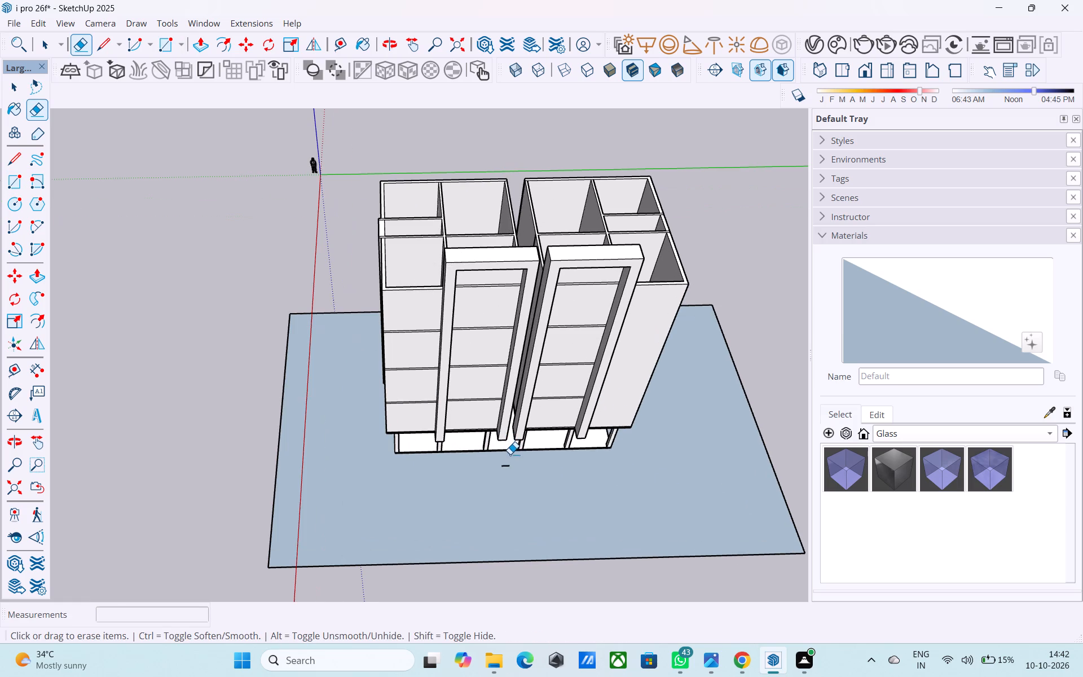
drag(509, 465, 509, 471)
Push/Pull the ground face around the base slab up 6".
middle_drag(451, 477, 642, 261)
middle_drag(533, 405, 692, 230)
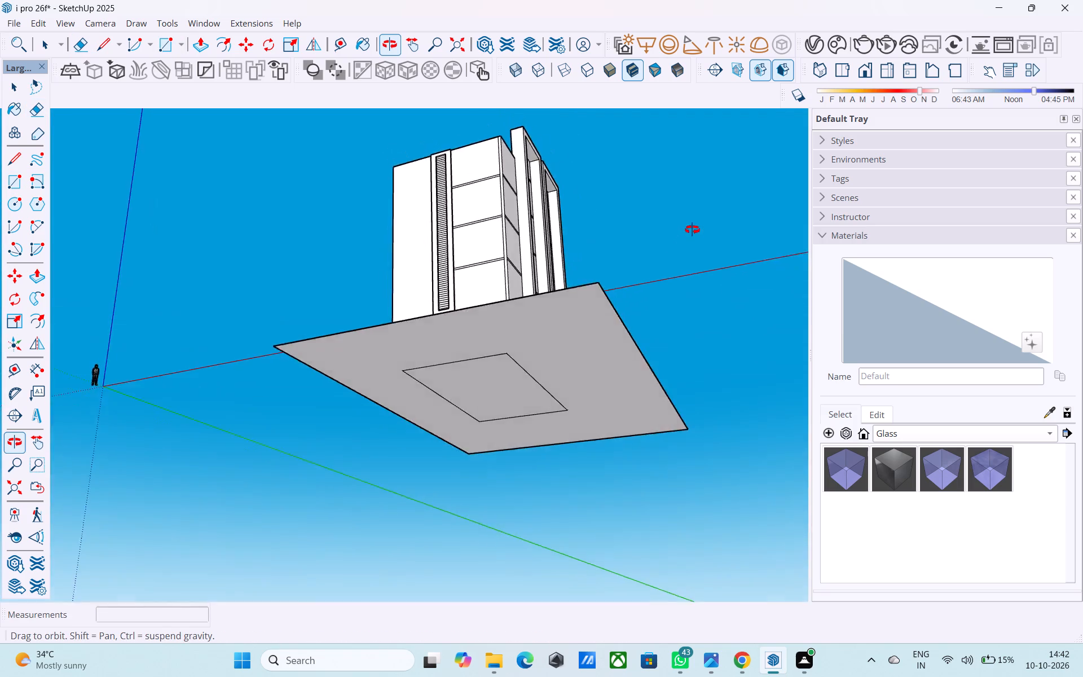
middle_drag(692, 230, 536, 450)
scroll(519, 446, up, 2)
key(space)
click(510, 445)
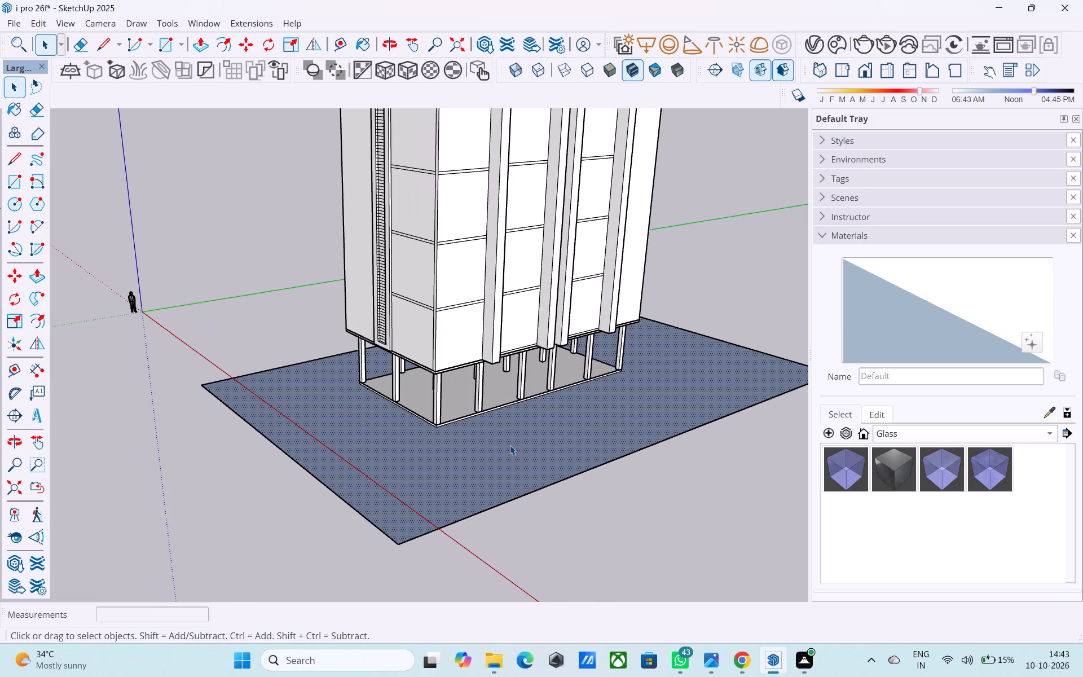
key(p)
click(508, 440)
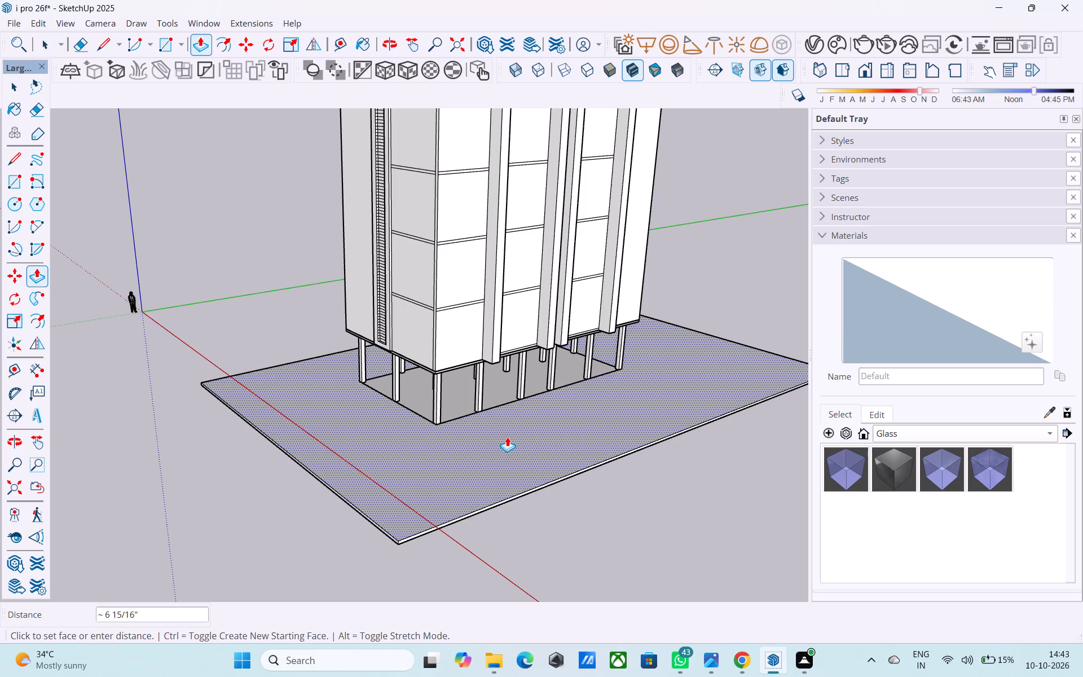
text(6")
key(Return)
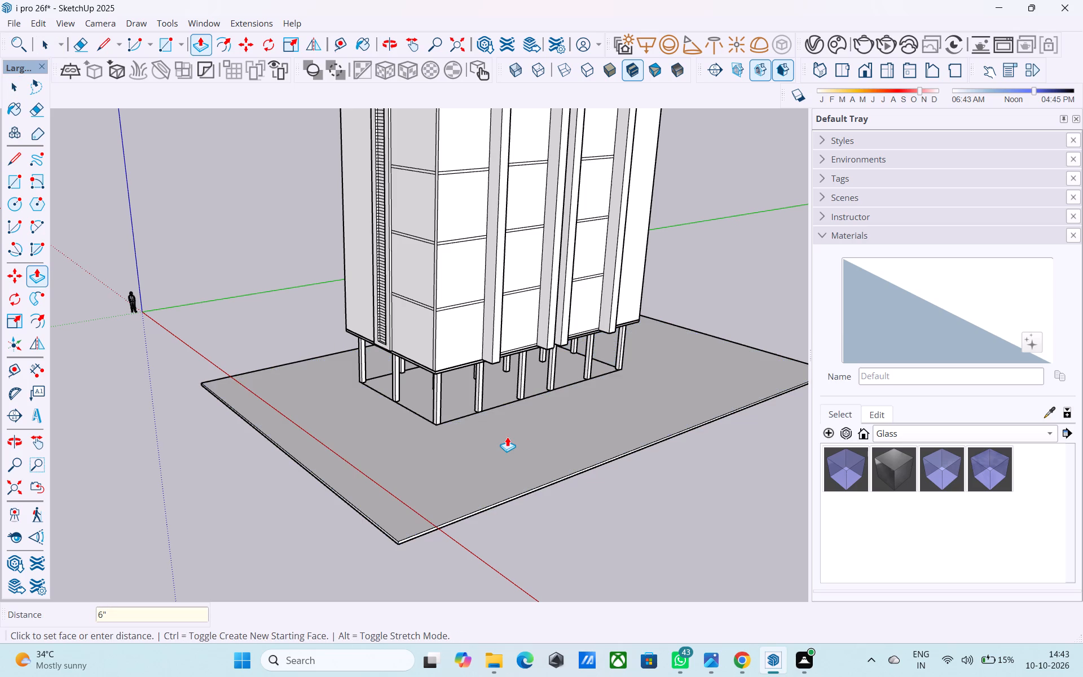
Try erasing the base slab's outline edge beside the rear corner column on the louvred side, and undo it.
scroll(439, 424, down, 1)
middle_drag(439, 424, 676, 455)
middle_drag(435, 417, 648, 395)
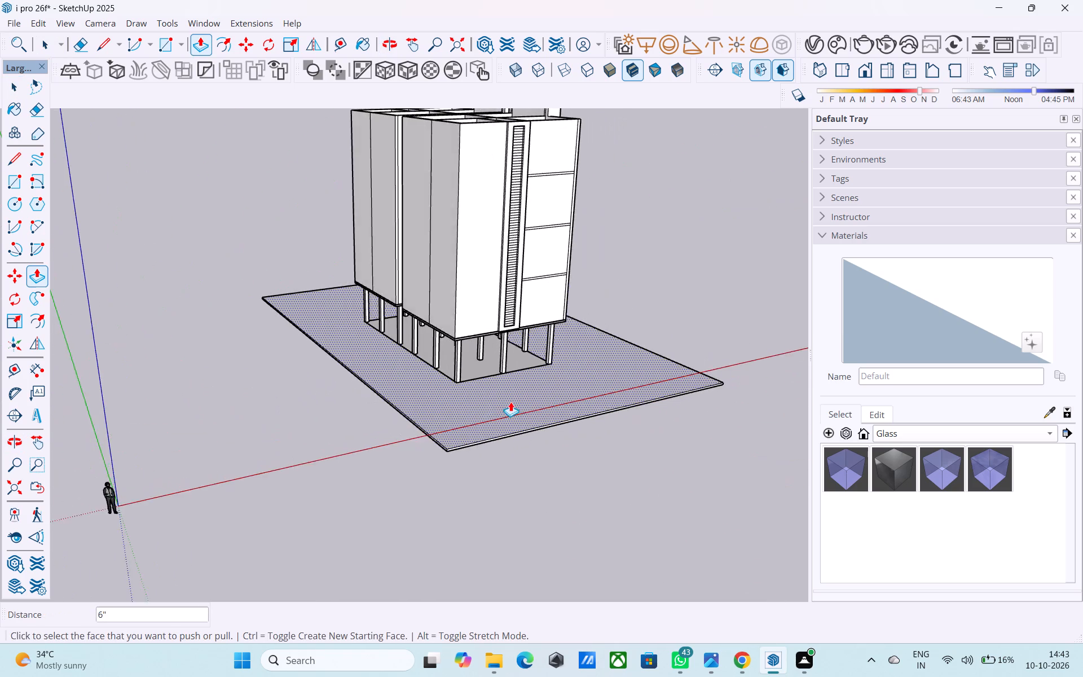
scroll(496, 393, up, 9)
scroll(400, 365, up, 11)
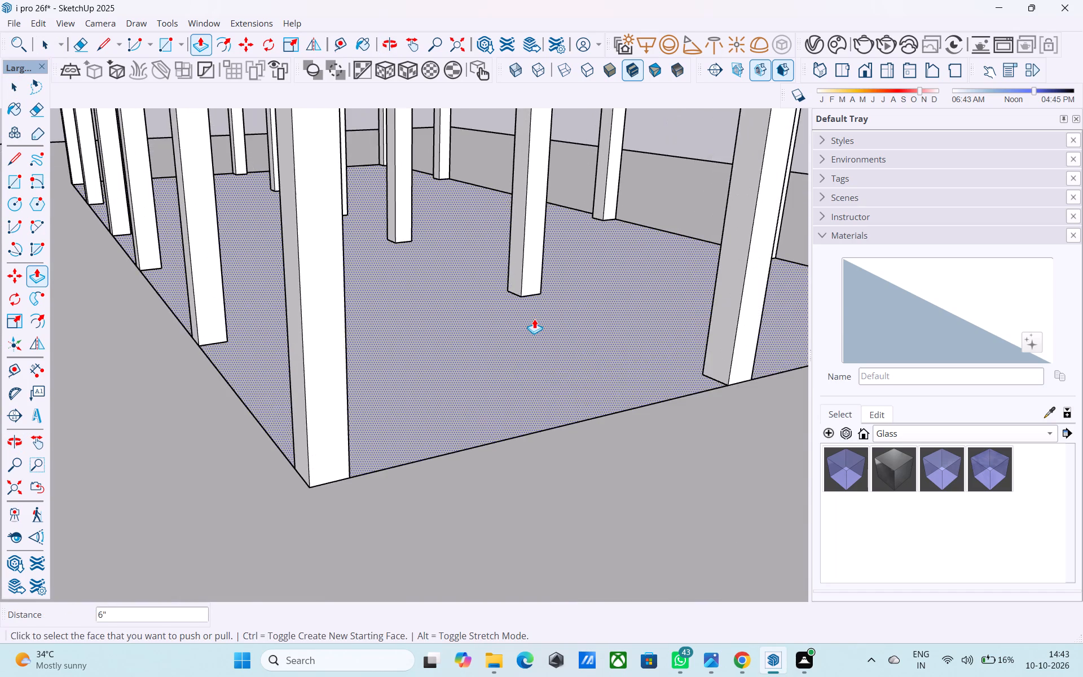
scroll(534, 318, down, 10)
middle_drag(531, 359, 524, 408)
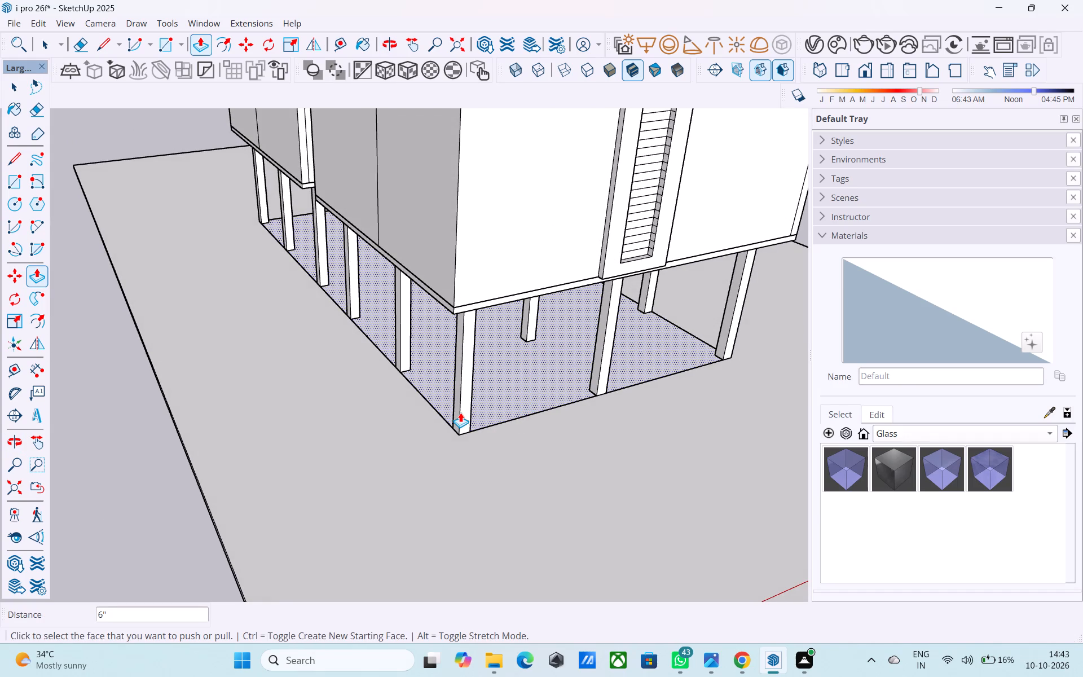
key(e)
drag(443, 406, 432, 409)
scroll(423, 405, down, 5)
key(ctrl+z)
Offset the ground face's outer edges inward by 9" to form a boundary wall strip.
key(space)
middle_drag(526, 390, 349, 414)
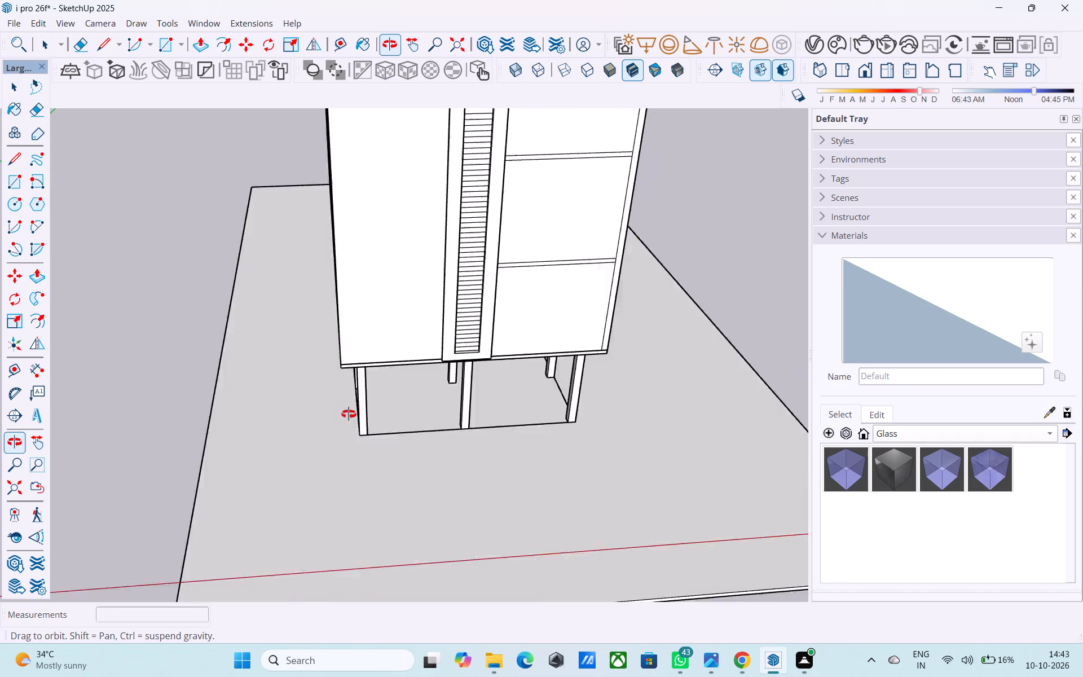
middle_drag(349, 414, 324, 410)
scroll(305, 401, down, 4)
middle_drag(305, 401, 413, 311)
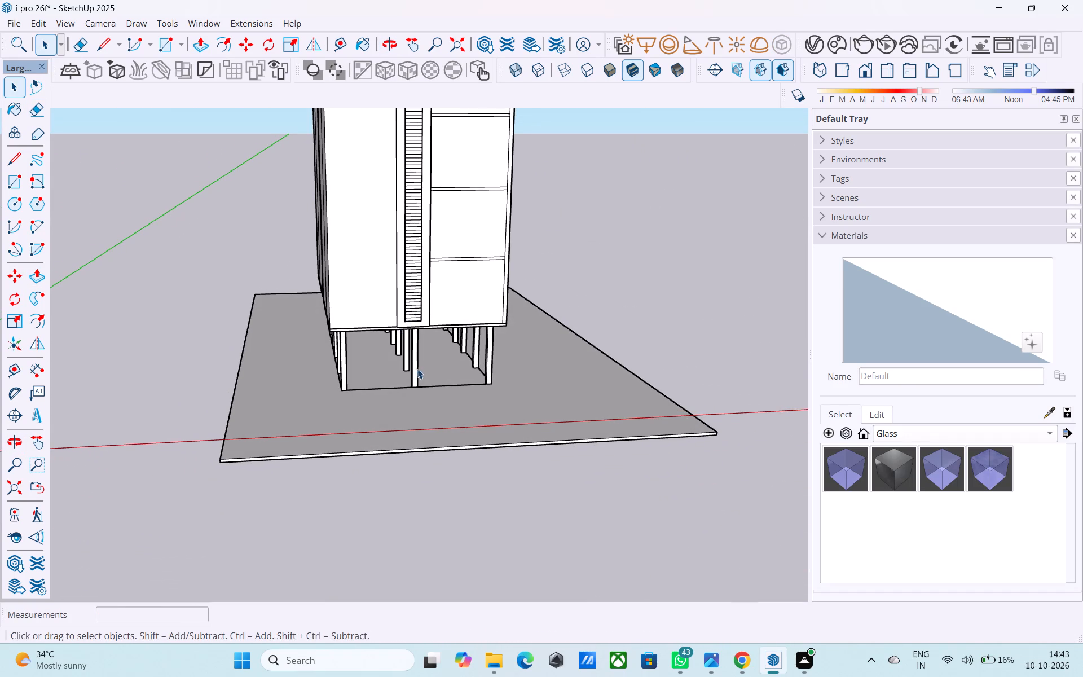
middle_drag(417, 371, 413, 463)
scroll(398, 400, down, 1)
click(347, 442)
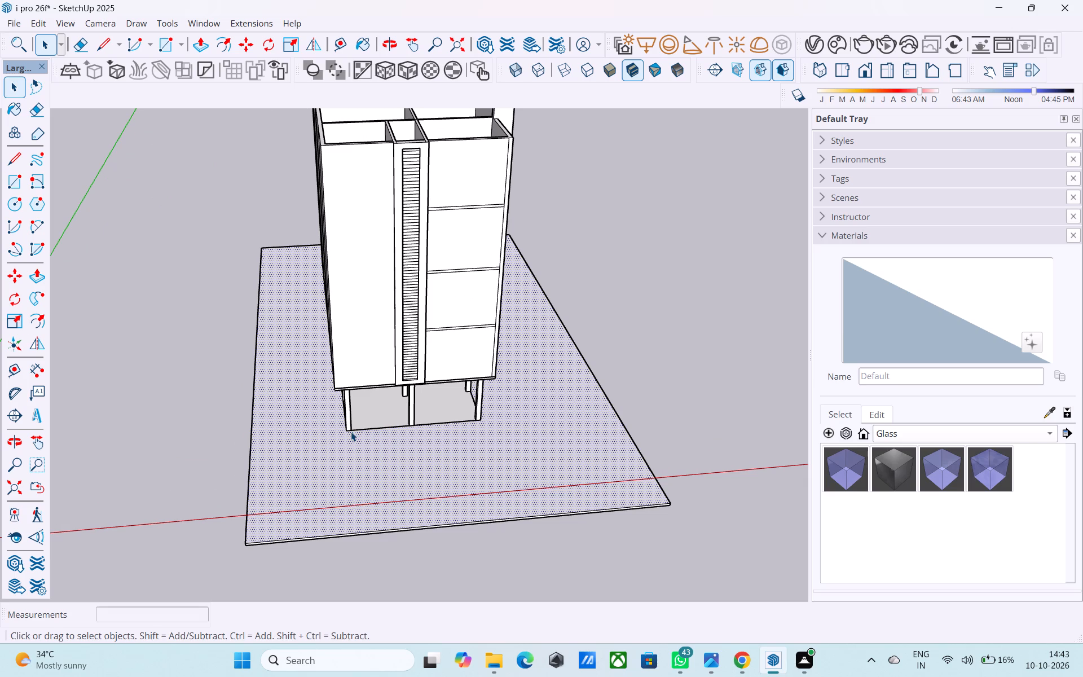
key(f)
click(345, 439)
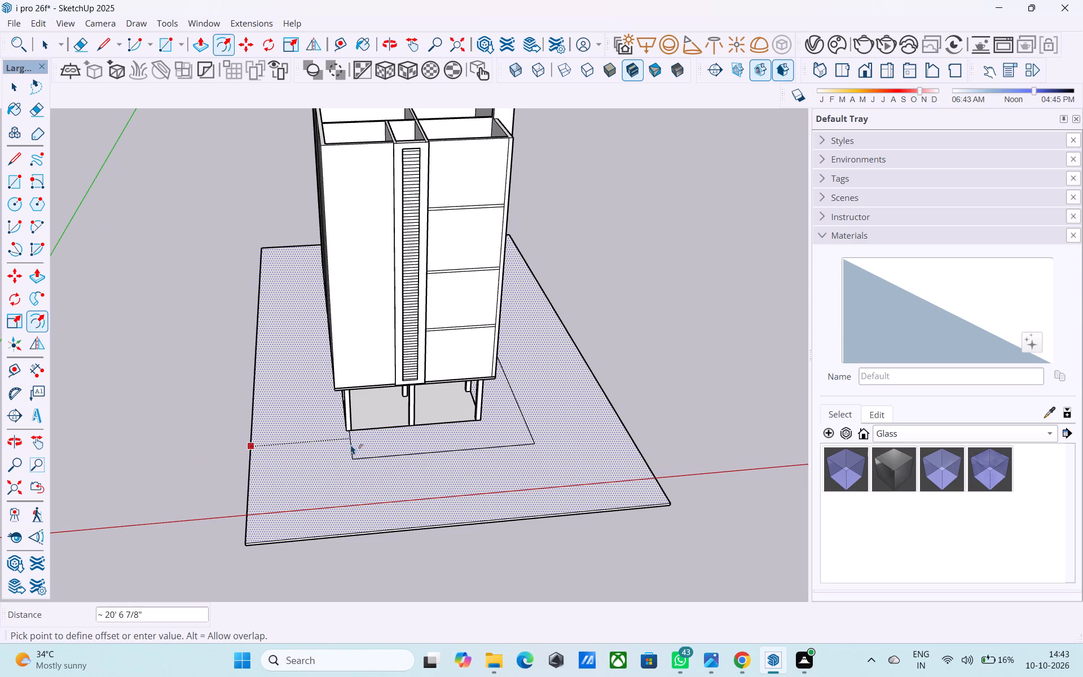
key(9)
key(shift+quotedbl)
key(Return)
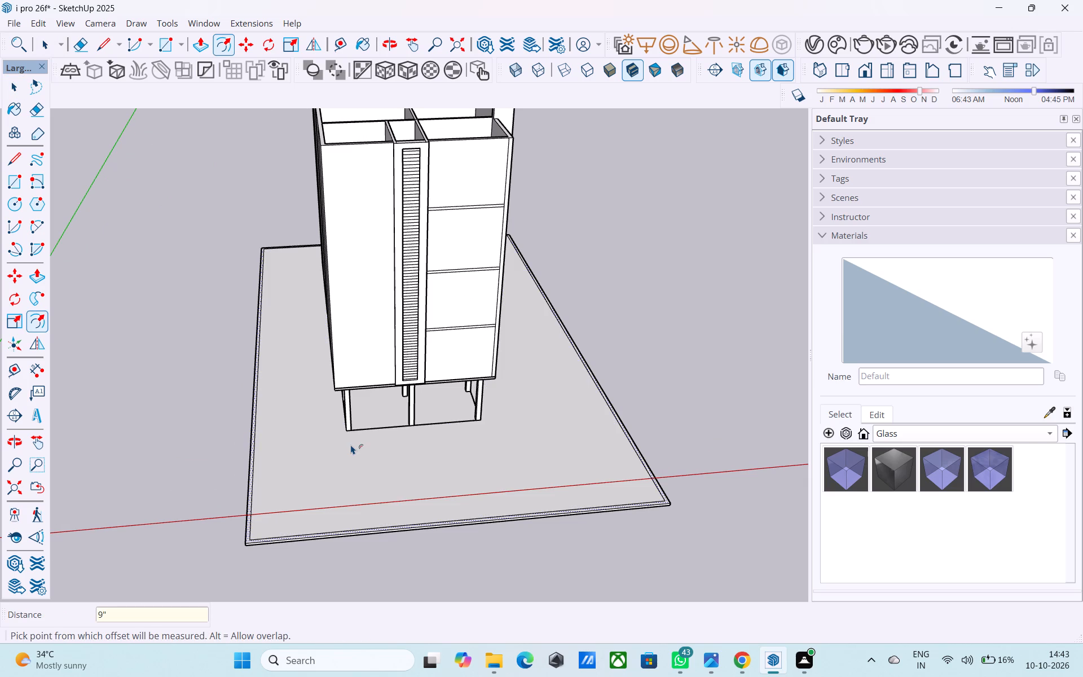
Push/Pull the 9" perimeter strip up 10' as a boundary wall.
scroll(322, 440, down, 3)
middle_drag(322, 443, 214, 477)
middle_drag(432, 500, 199, 549)
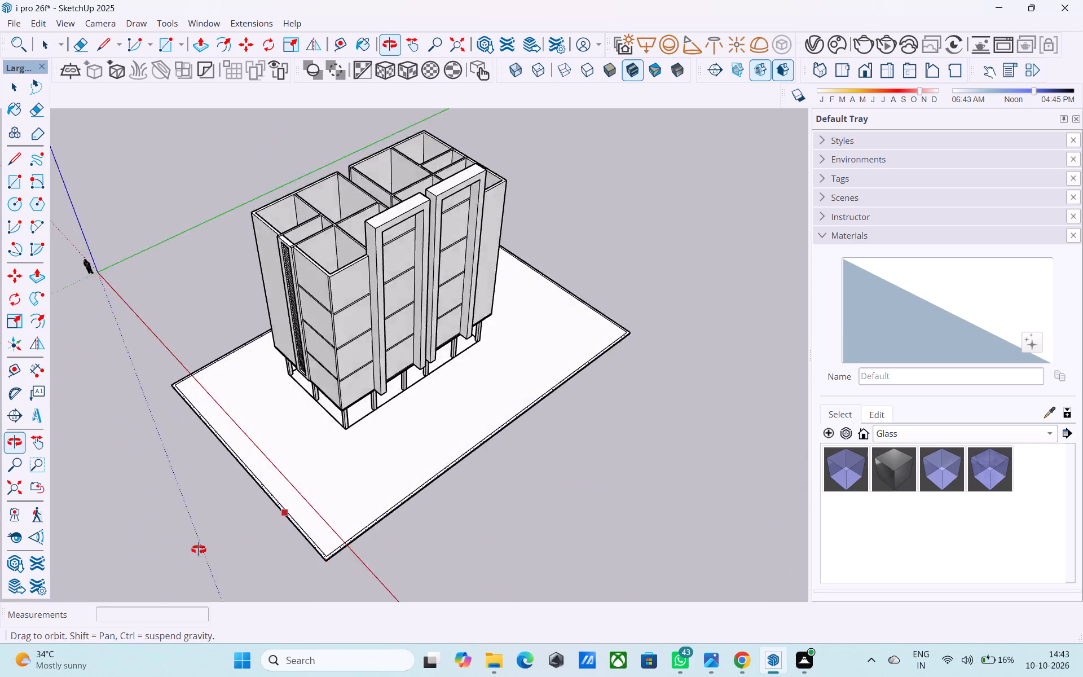
middle_drag(199, 549, 187, 551)
scroll(186, 561, up, 12)
key(space)
scroll(356, 502, up, 6)
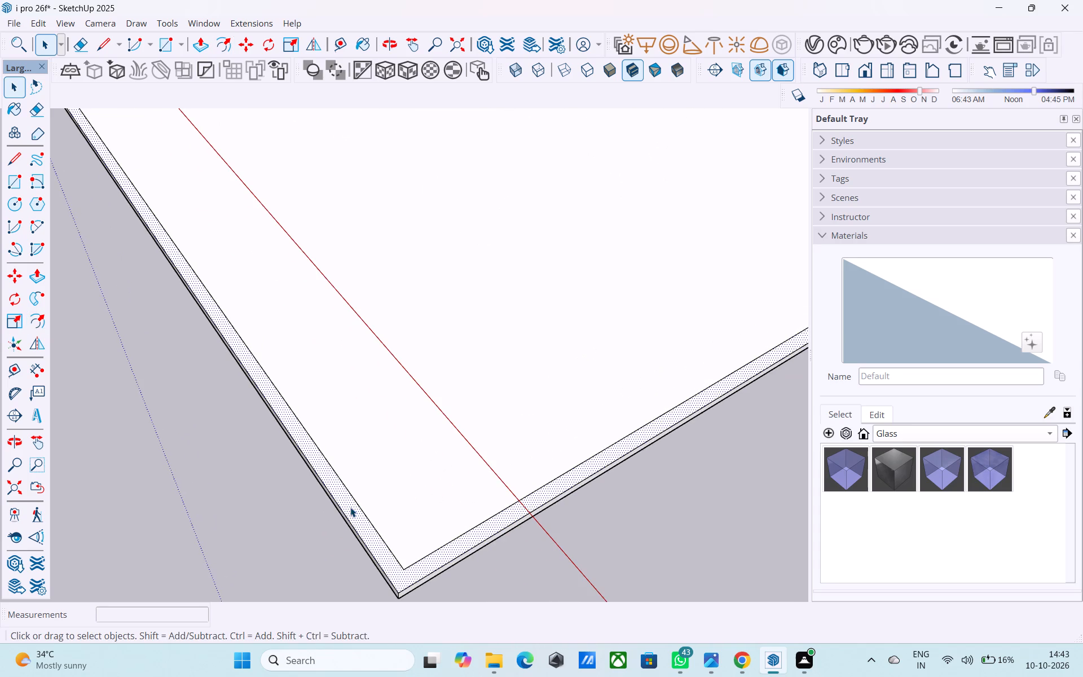
click(347, 507)
key(p)
click(342, 507)
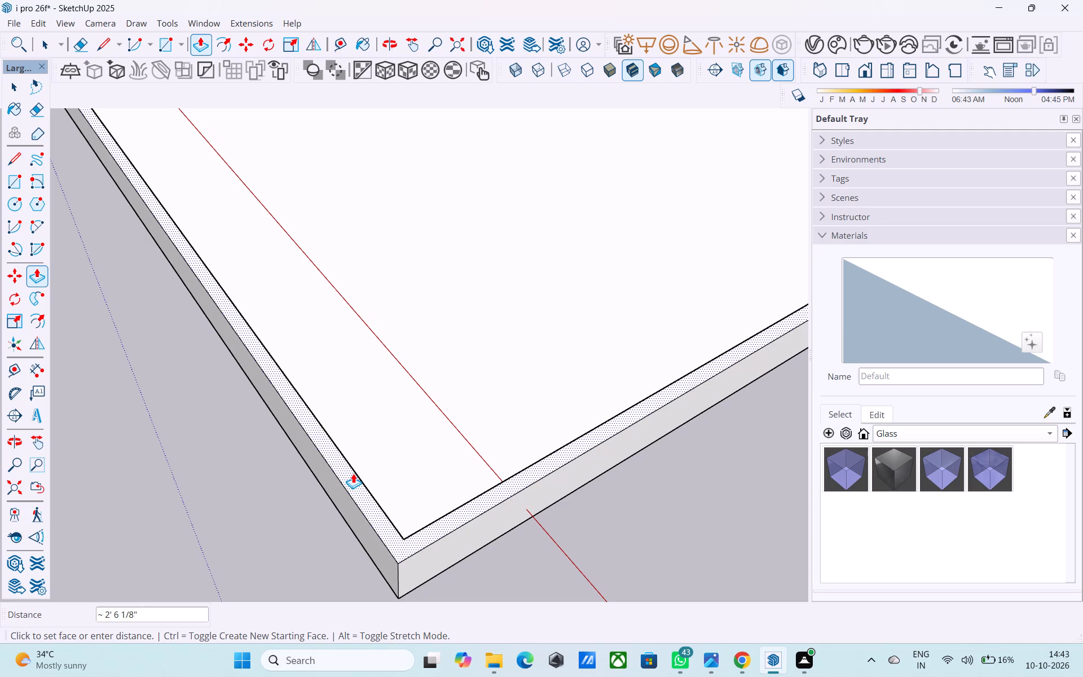
text(10')
key(Return)
Examine the boundary wall's height against the columns and building from the front corner and the louvred side.
scroll(322, 404, down, 6)
middle_drag(320, 340, 287, 254)
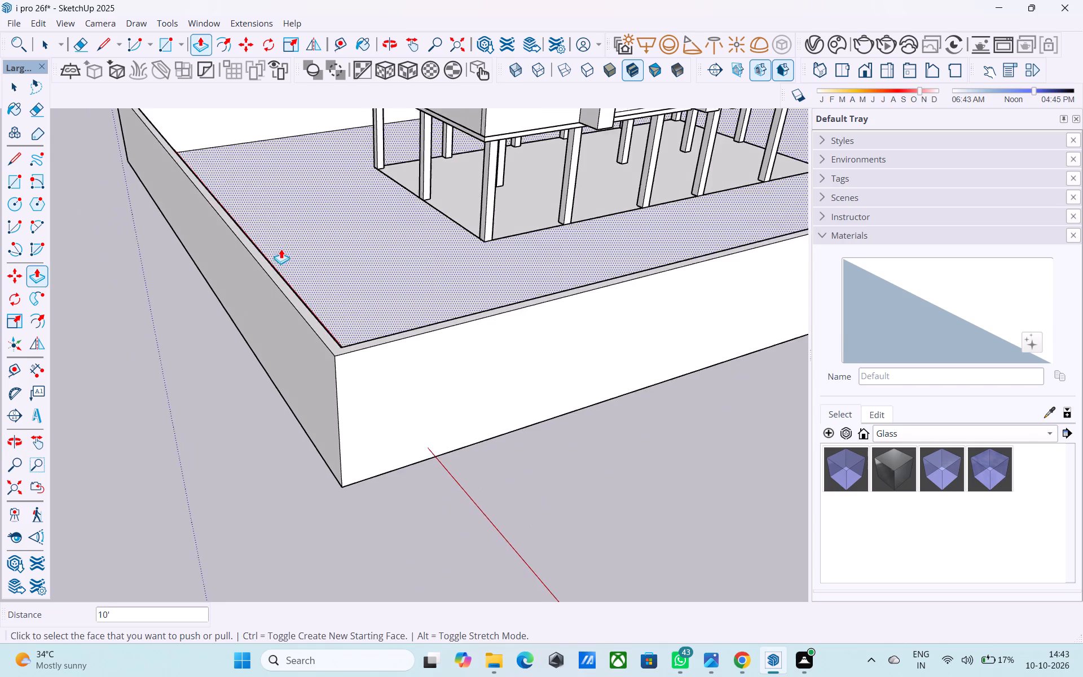
scroll(285, 267, down, 3)
middle_drag(319, 334, 291, 192)
scroll(286, 217, down, 3)
middle_drag(287, 223, 274, 375)
scroll(279, 333, down, 2)
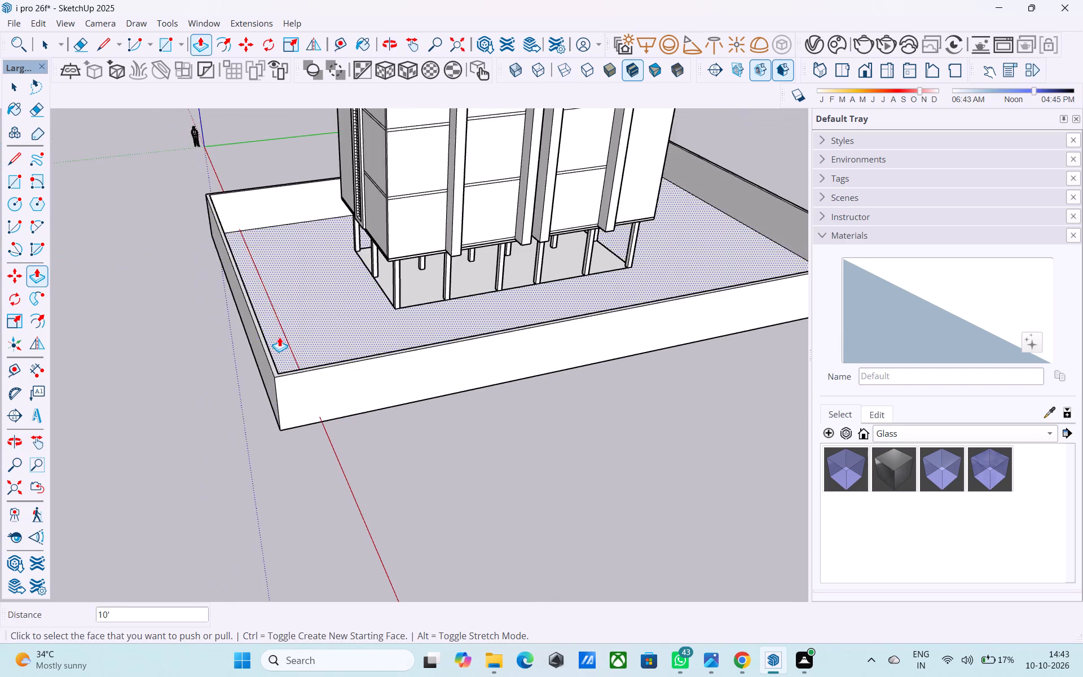
middle_drag(279, 337, 456, 320)
scroll(454, 318, up, 2)
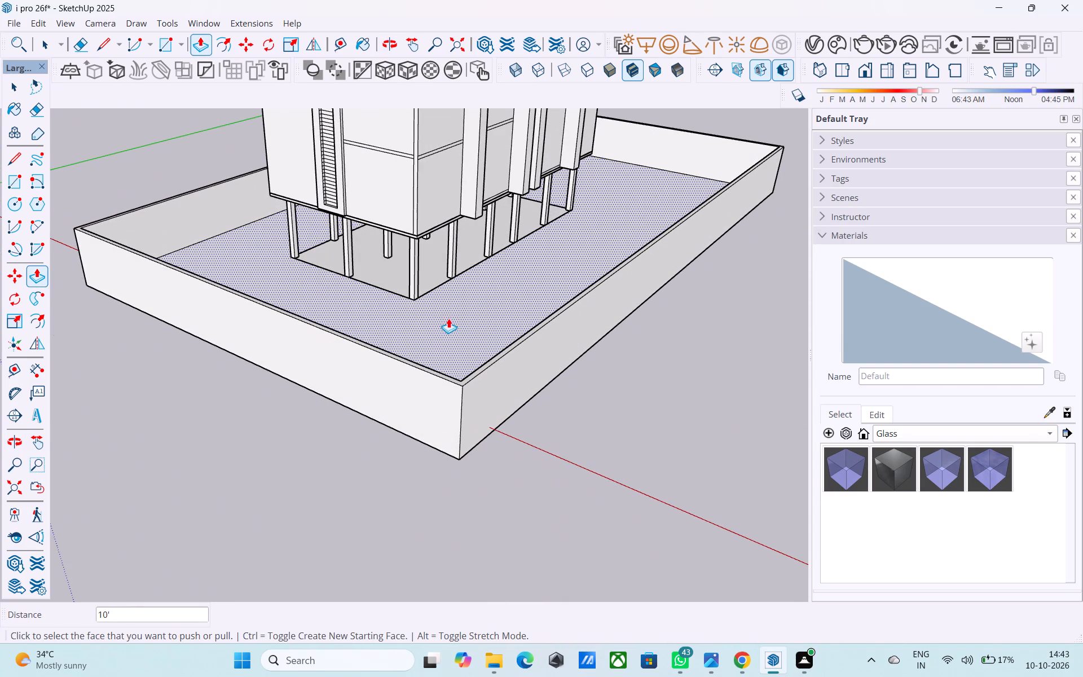
scroll(372, 332, down, 2)
middle_drag(370, 332, 300, 463)
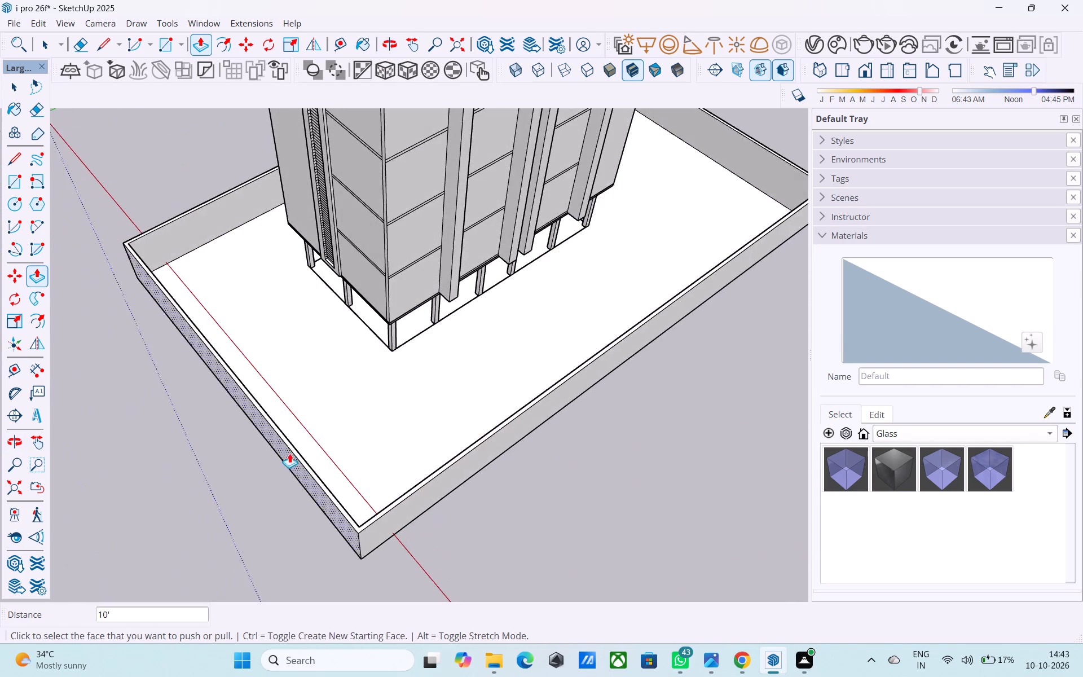
Lower the top of the boundary wall by 2' with Push/Pull.
scroll(286, 441, up, 10)
click(255, 410)
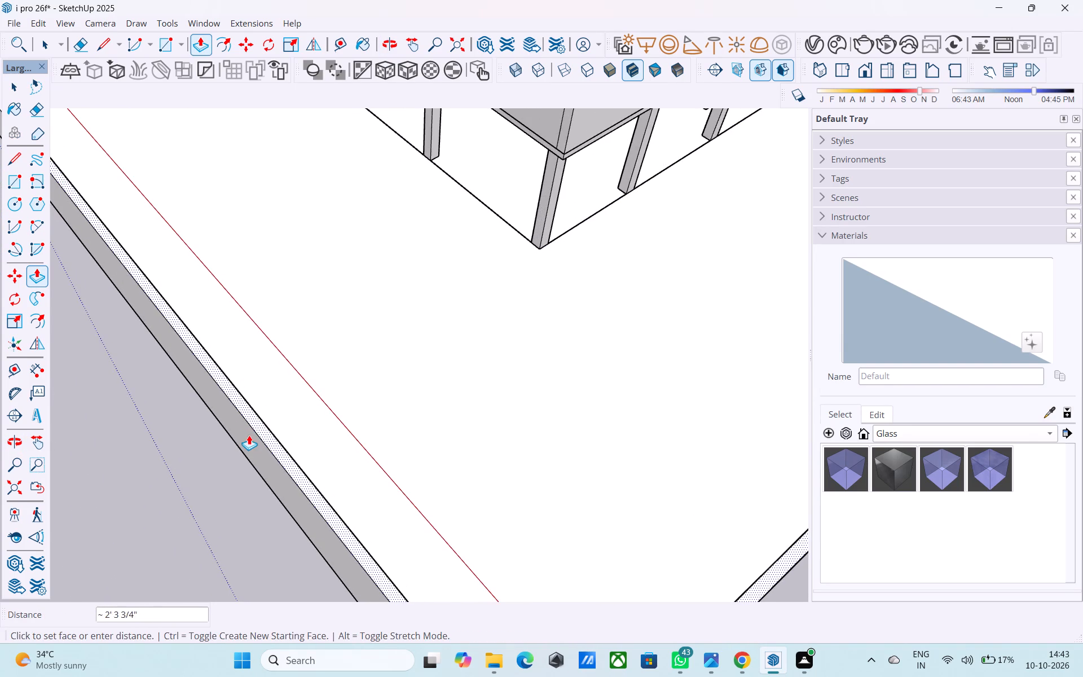
middle_drag(244, 433, 367, 252)
scroll(362, 260, down, 3)
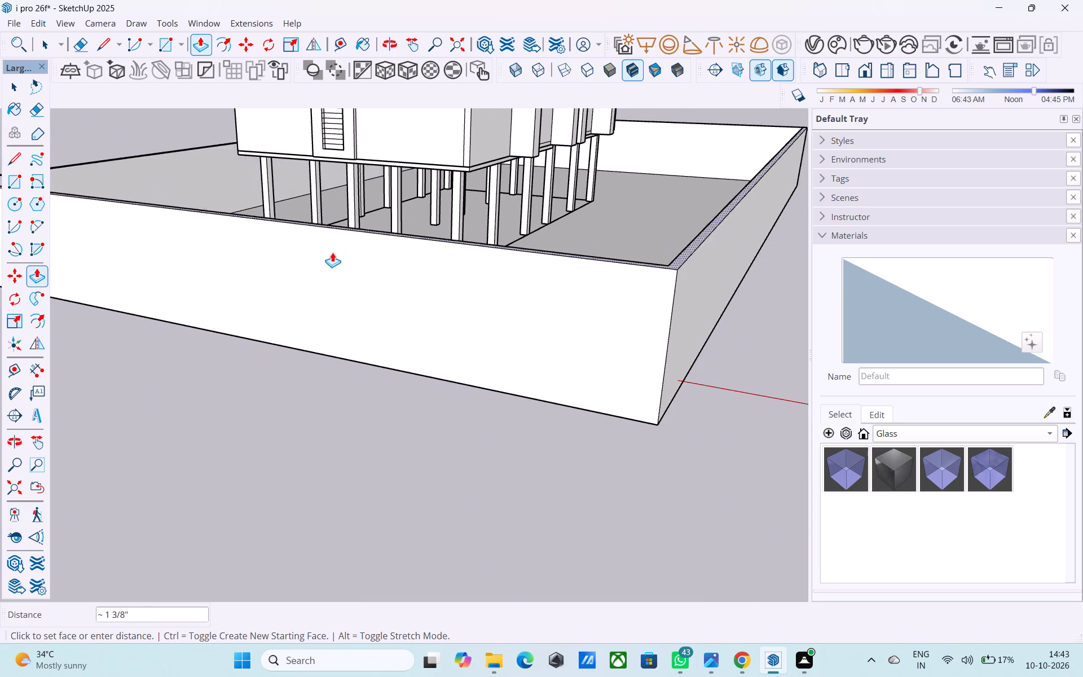
text(2')
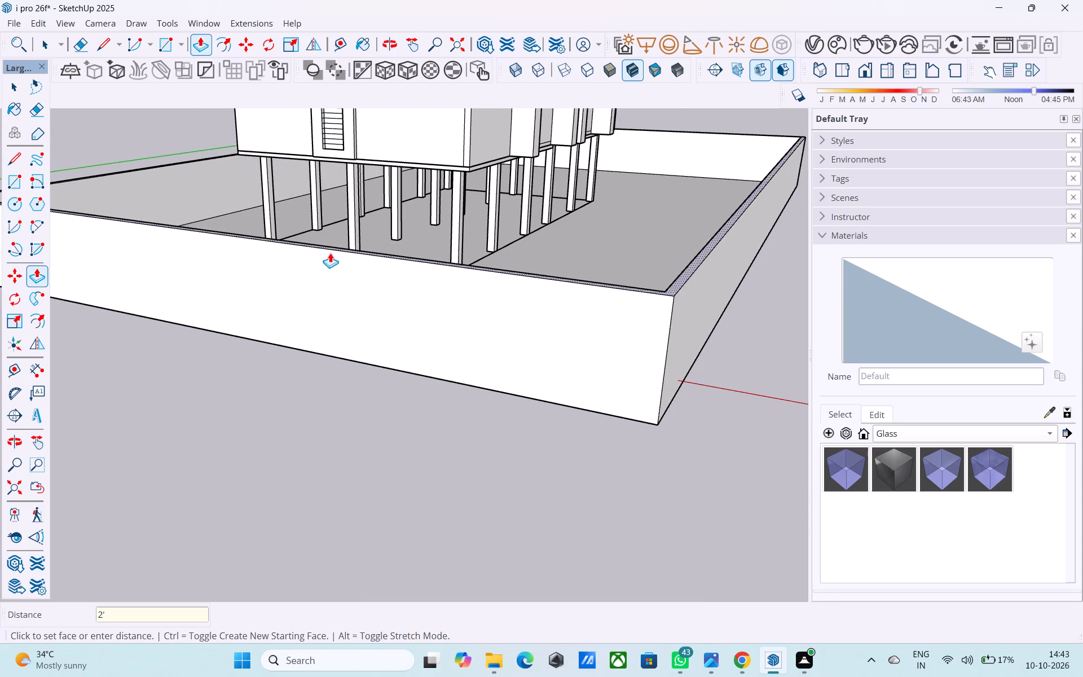
key(Return)
Lower the top of the boundary wall by another 2' with Push/Pull.
scroll(686, 260, up, 2)
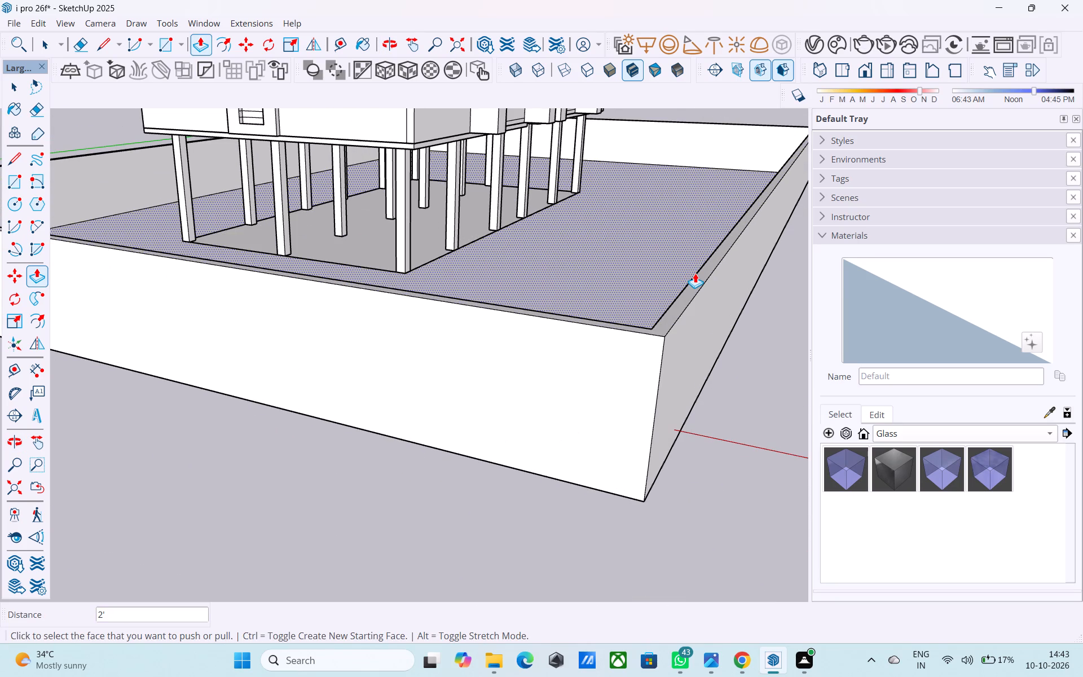
click(695, 272)
key(p)
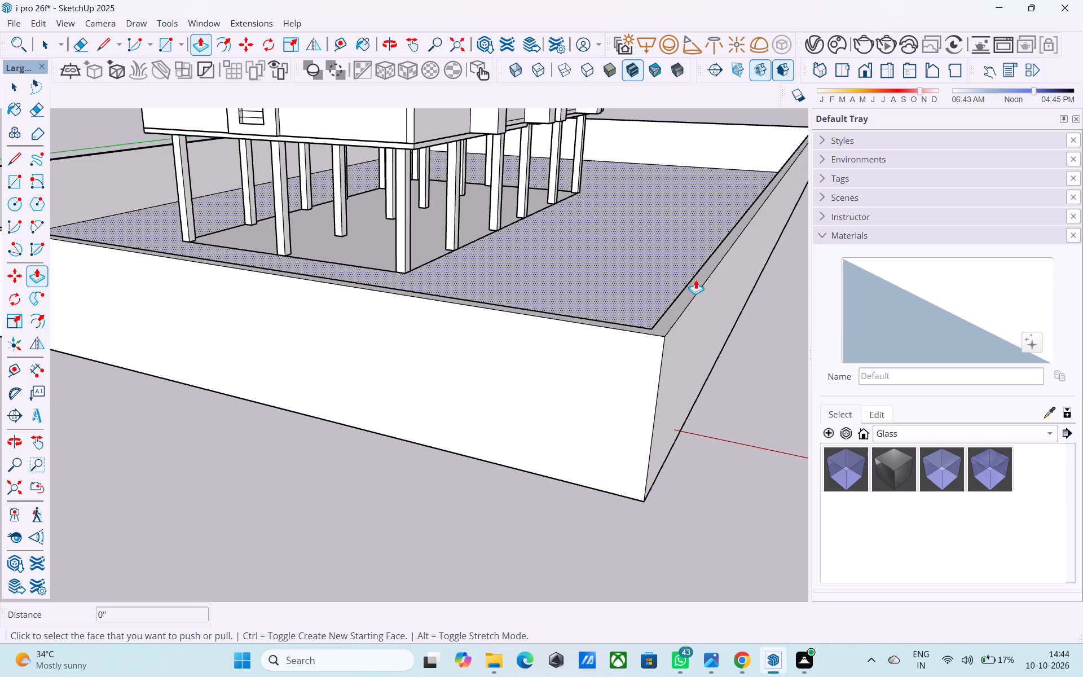
click(696, 283)
text(2')
key(Return)
key(space)
scroll(610, 303, down, 3)
middle_drag(609, 304, 459, 405)
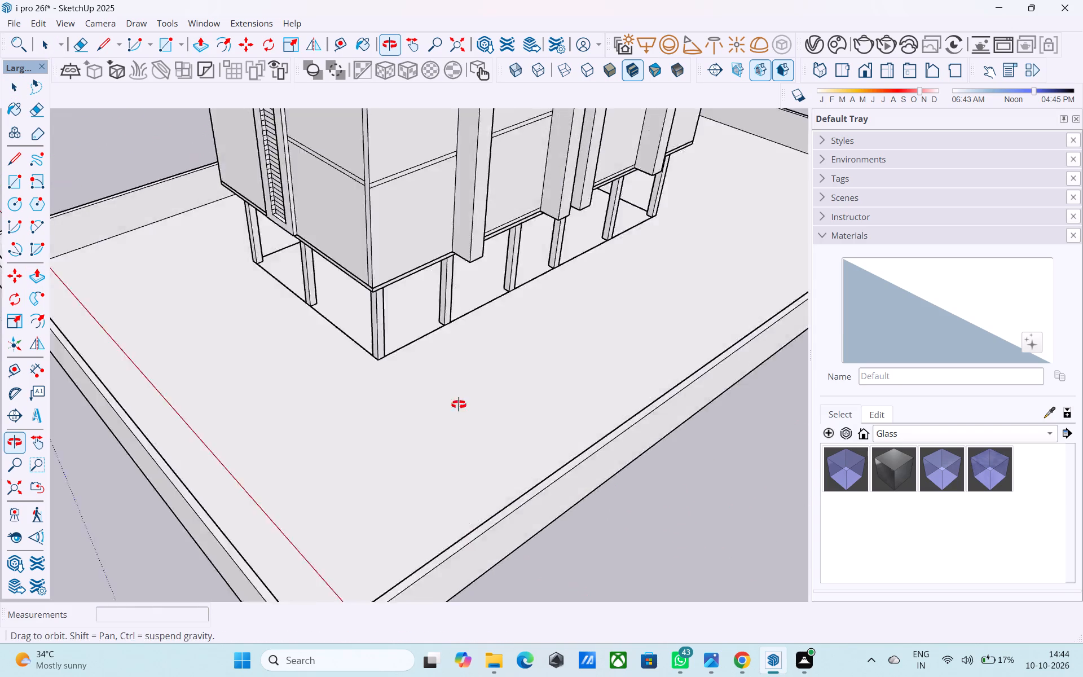
Examine the building, its open top and the boundary wall from all sides, ending at the rear gap between the two blocks.
middle_drag(459, 405, 377, 395)
scroll(375, 384, down, 3)
middle_drag(375, 384, 457, 364)
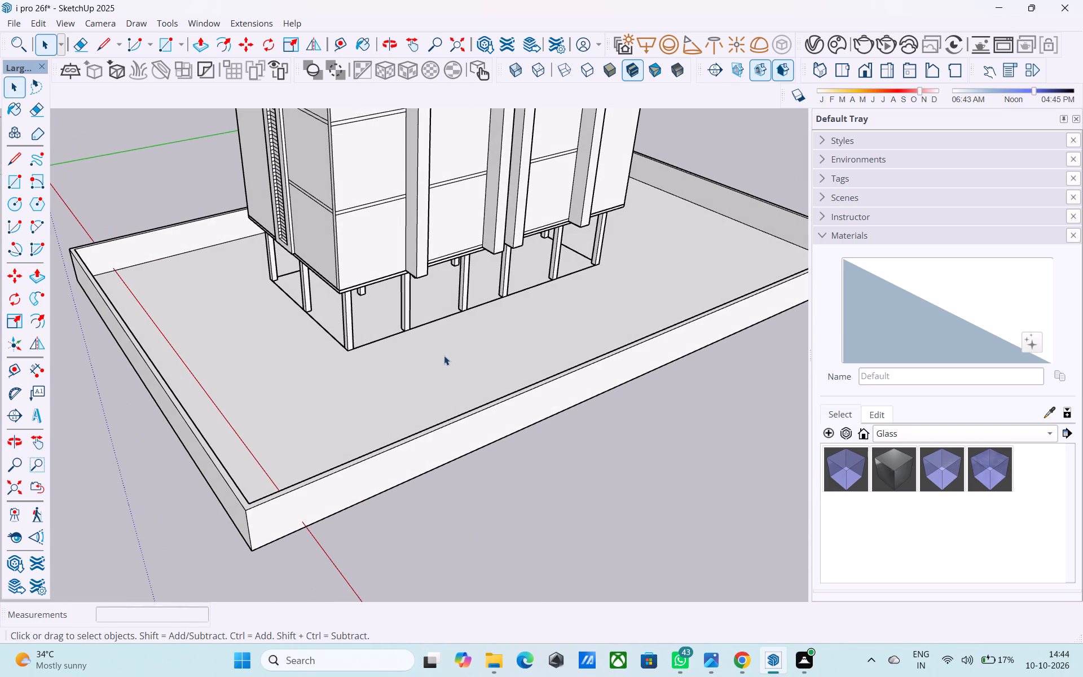
middle_drag(440, 362, 440, 406)
scroll(408, 394, down, 1)
middle_drag(403, 396, 672, 354)
middle_drag(323, 374, 641, 318)
middle_drag(275, 342, 684, 305)
middle_drag(271, 334, 569, 318)
middle_drag(338, 331, 376, 464)
scroll(353, 500, down, 1)
middle_drag(406, 284, 381, 517)
middle_drag(411, 344, 427, 463)
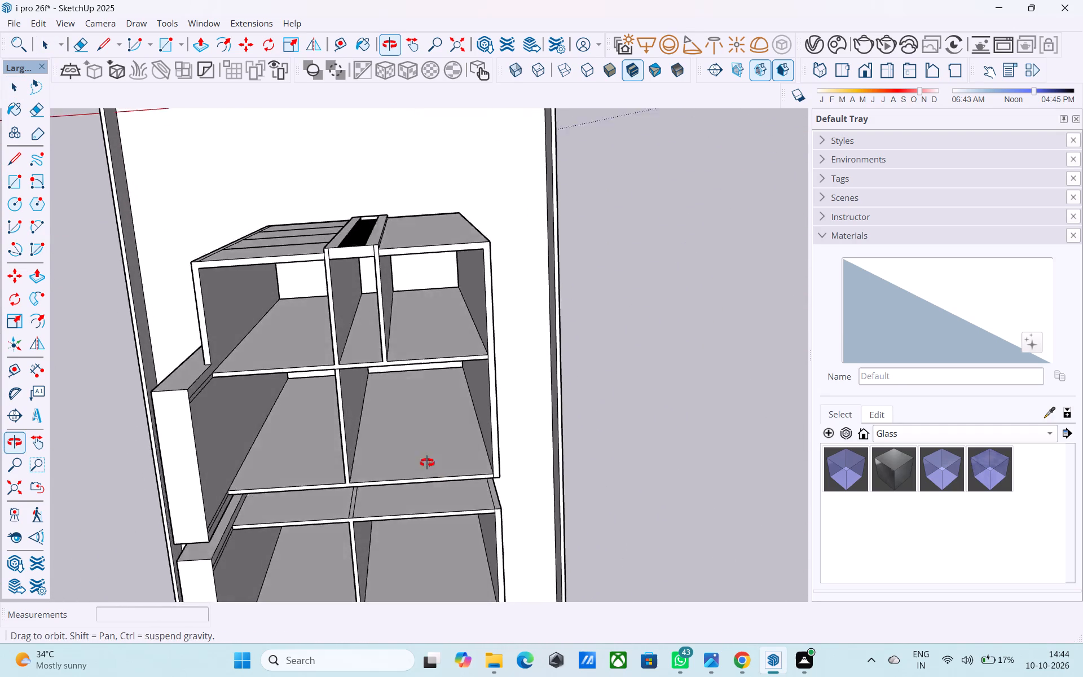
middle_drag(427, 463, 234, 263)
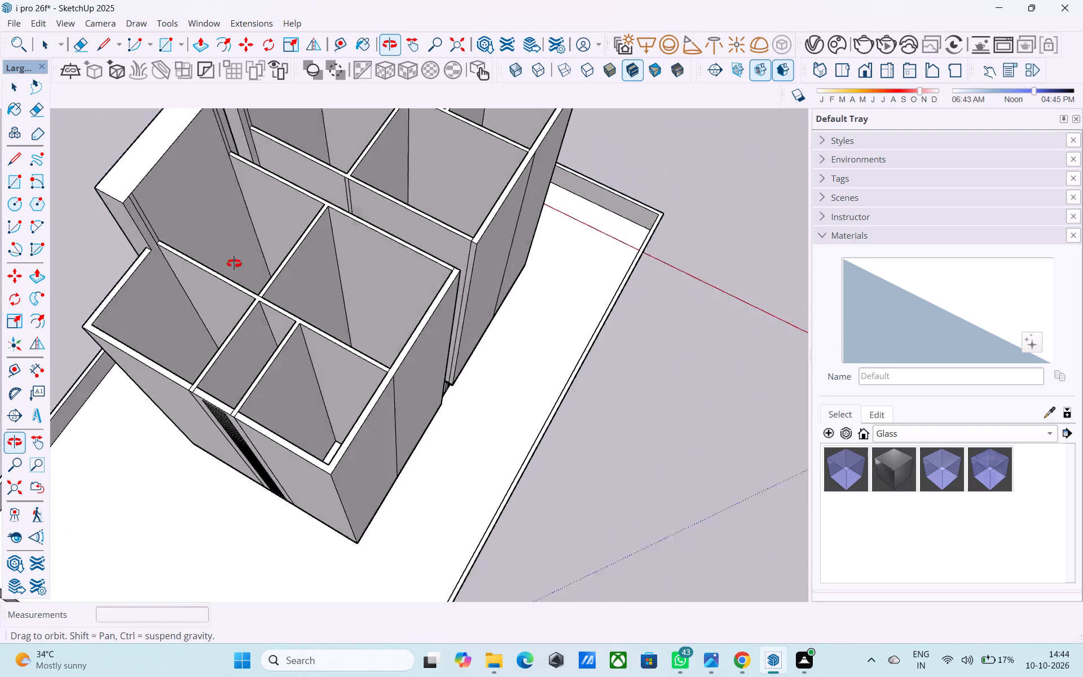
middle_drag(234, 263, 218, 256)
middle_drag(425, 292, 230, 263)
middle_drag(320, 227, 339, 336)
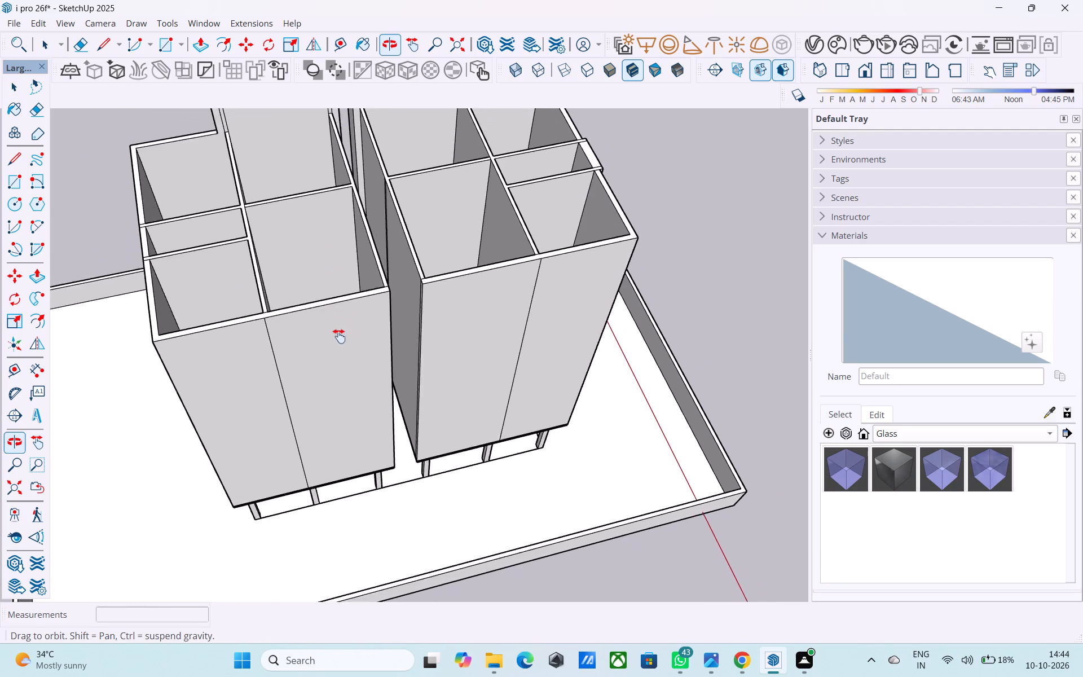
middle_drag(339, 336, 275, 201)
shift+middle_drag(298, 202, 760, 287)
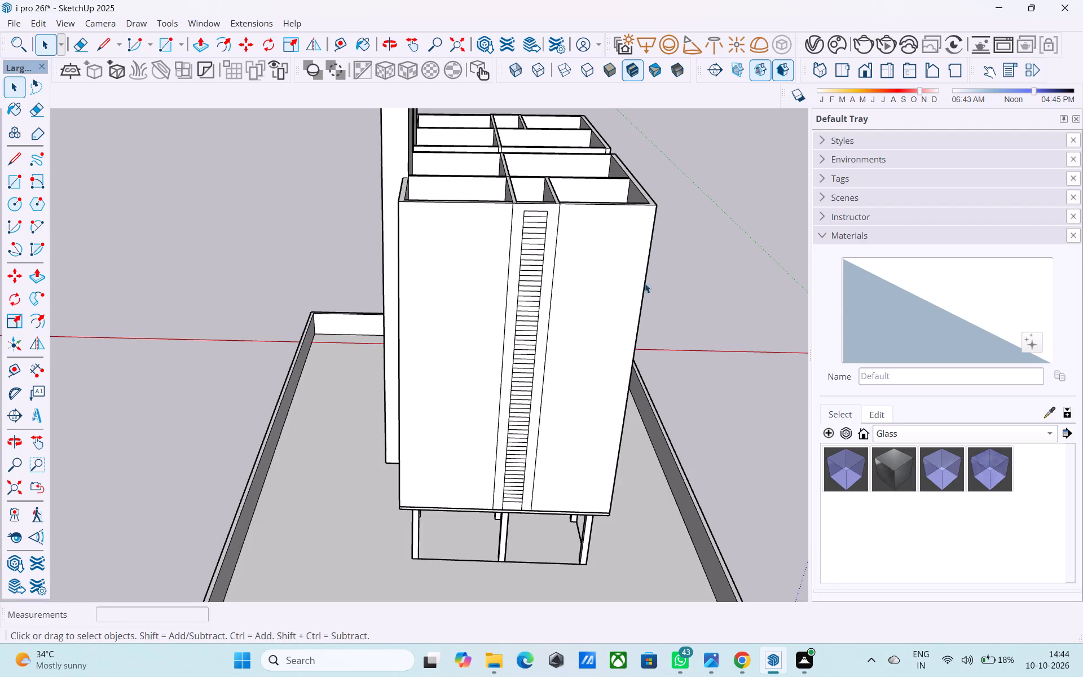
middle_drag(640, 286, 228, 240)
shift+middle_drag(319, 222, 271, 285)
Draw a 49' 6" by 4' vertical rectangle closing the gap between the two blocks on the rear face.
scroll(312, 197, up, 2)
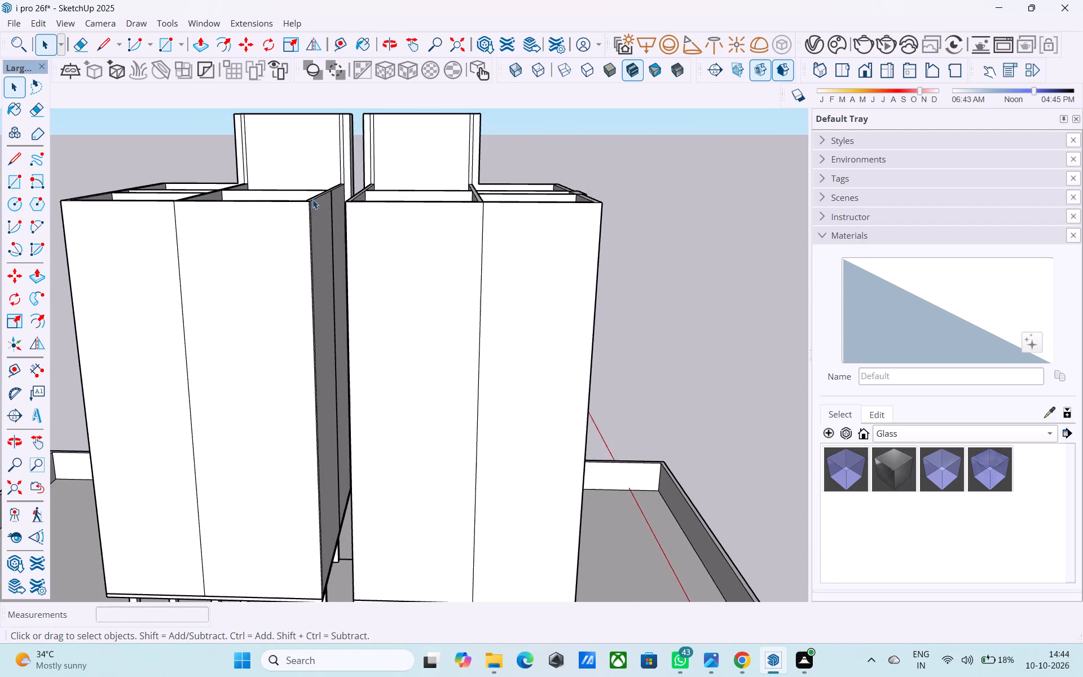
scroll(312, 199, up, 3)
middle_drag(310, 214, 264, 285)
middle_drag(249, 318, 254, 304)
scroll(254, 304, up, 2)
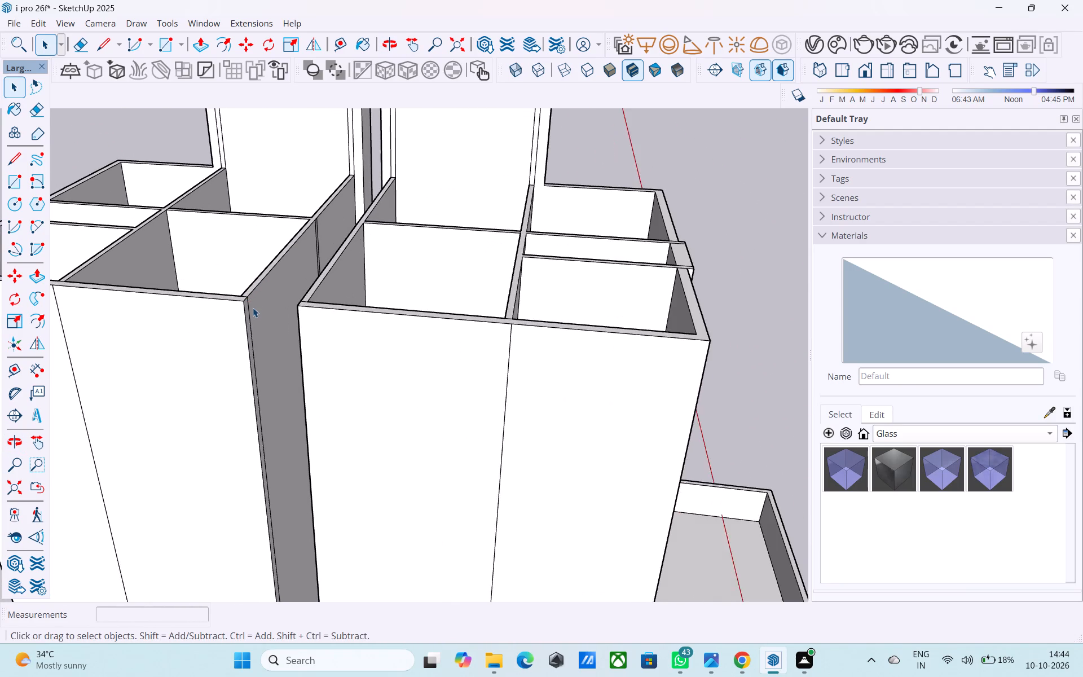
scroll(253, 307, up, 1)
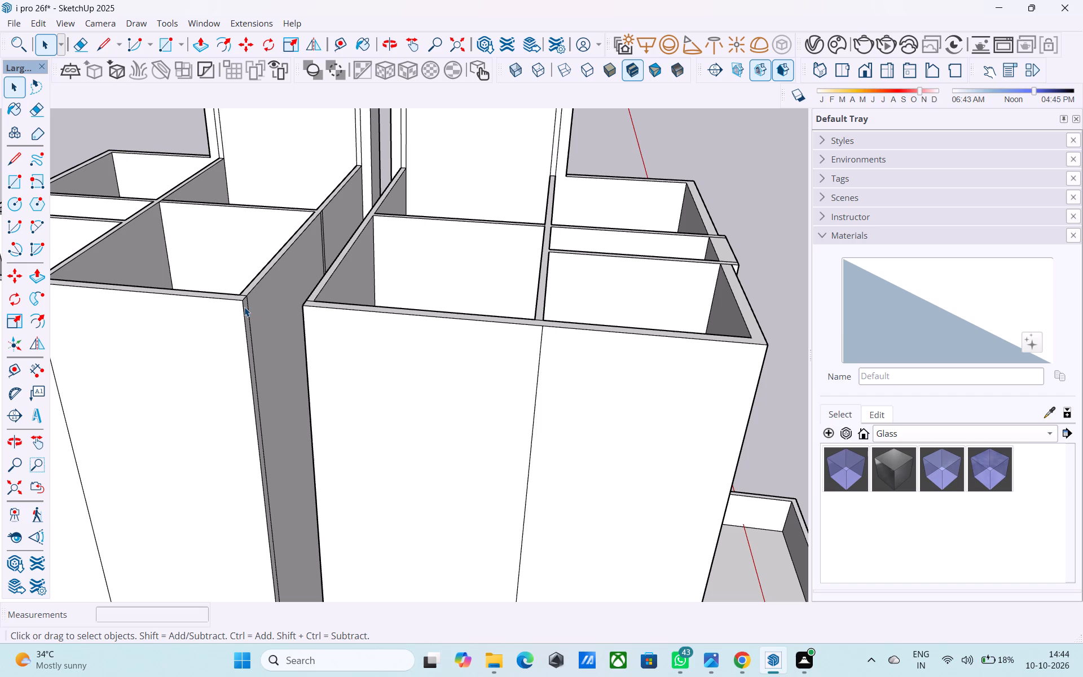
key(r)
click(243, 305)
scroll(289, 260, down, 9)
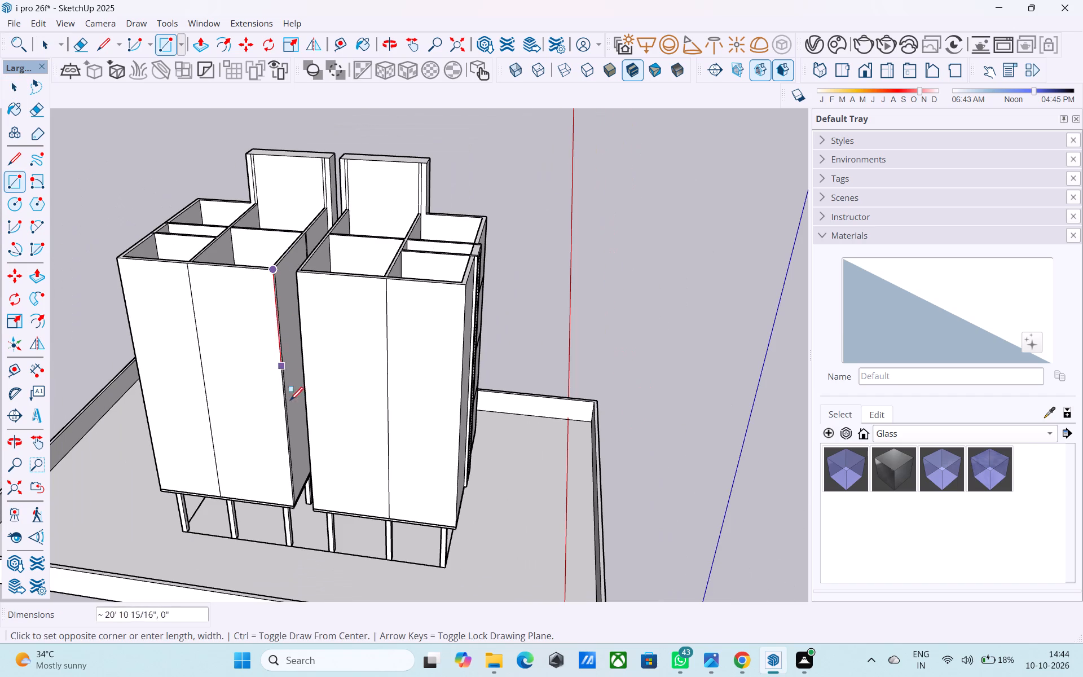
middle_drag(281, 468, 499, 381)
scroll(483, 433, up, 2)
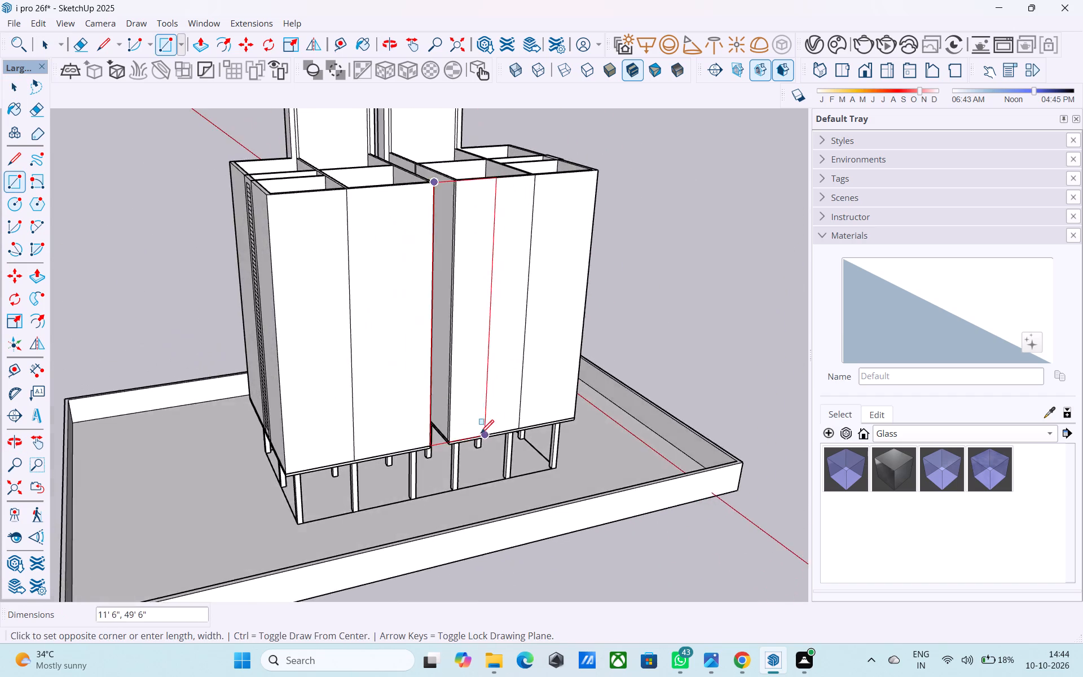
scroll(481, 434, up, 14)
middle_drag(462, 395, 434, 401)
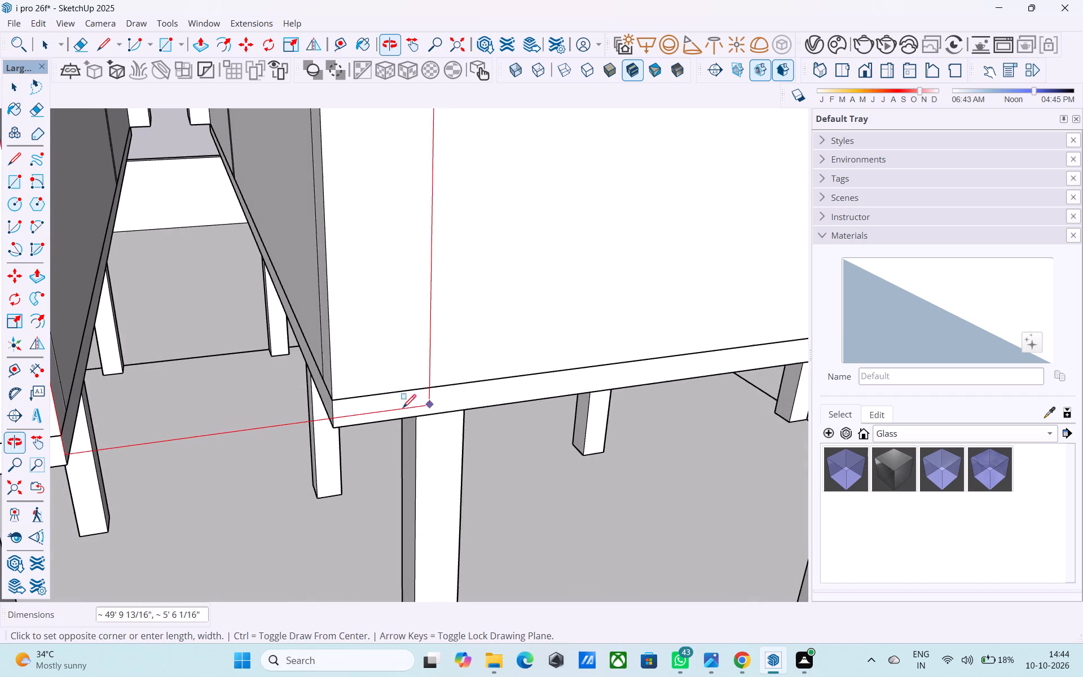
scroll(316, 417, down, 2)
shift+middle_drag(316, 417, 392, 397)
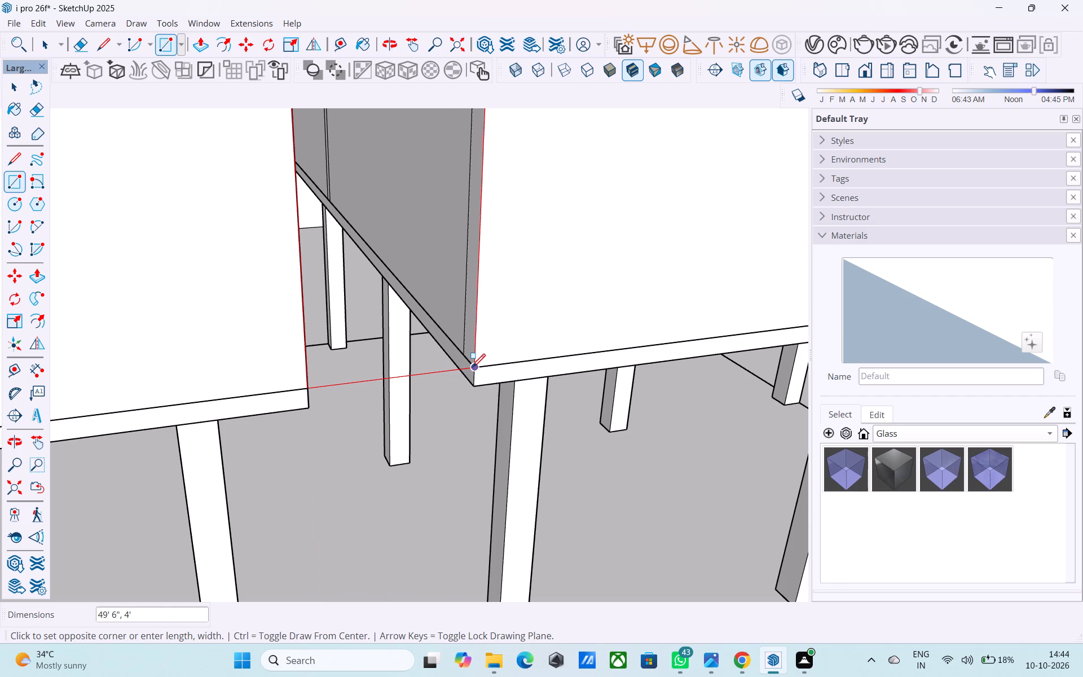
click(472, 368)
Extend the gap infill down with a 6" by 4' rectangle across the base slab's edge and erase the dividing line.
scroll(464, 382, down, 5)
scroll(428, 416, down, 8)
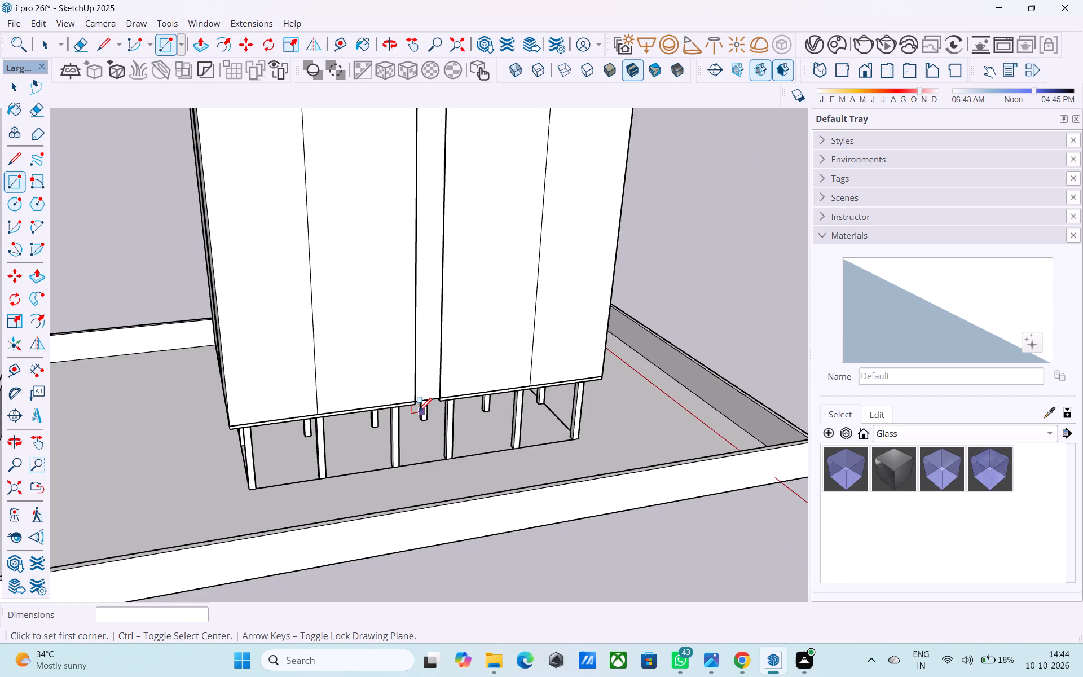
scroll(413, 410, down, 4)
scroll(413, 419, up, 16)
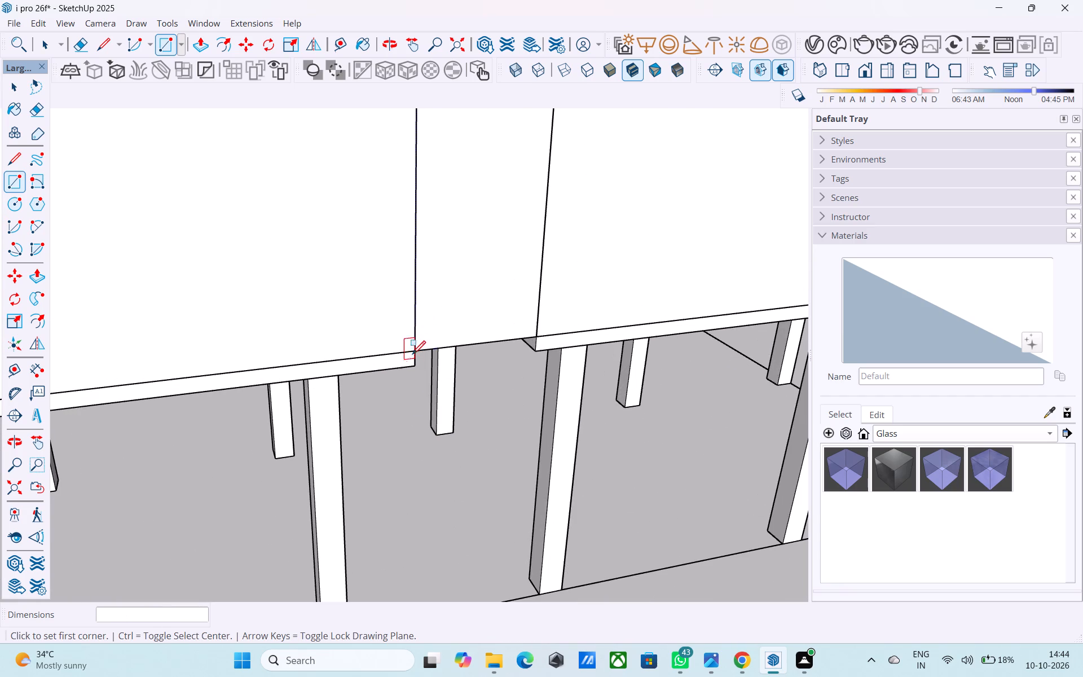
click(417, 350)
click(537, 349)
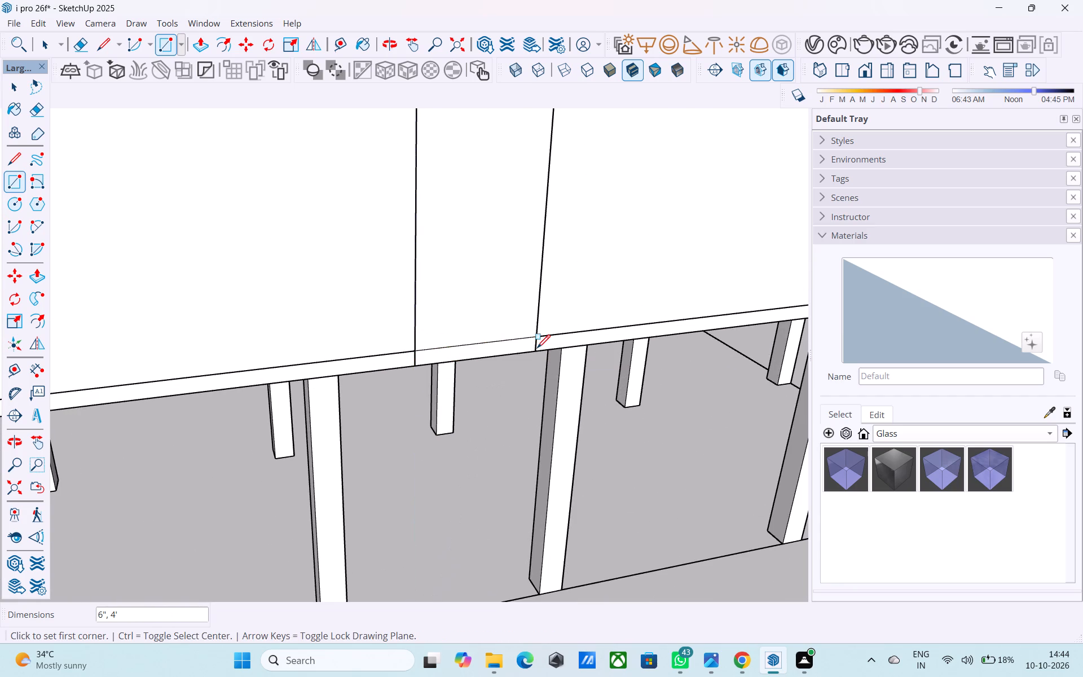
key(e)
click(501, 339)
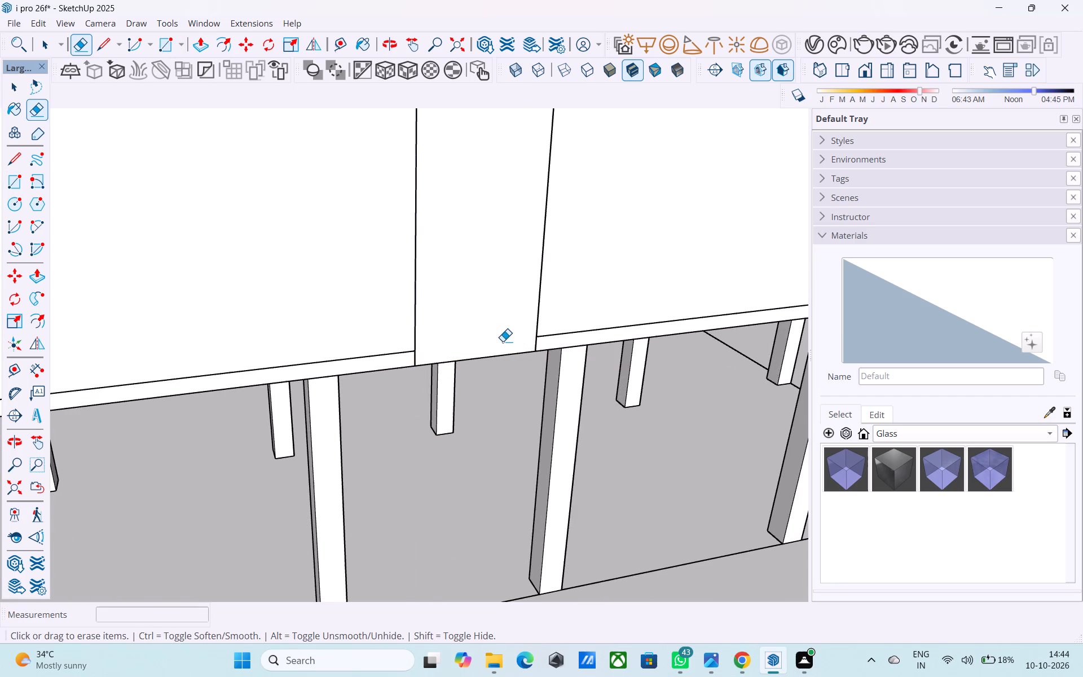
scroll(323, 376, down, 13)
key(space)
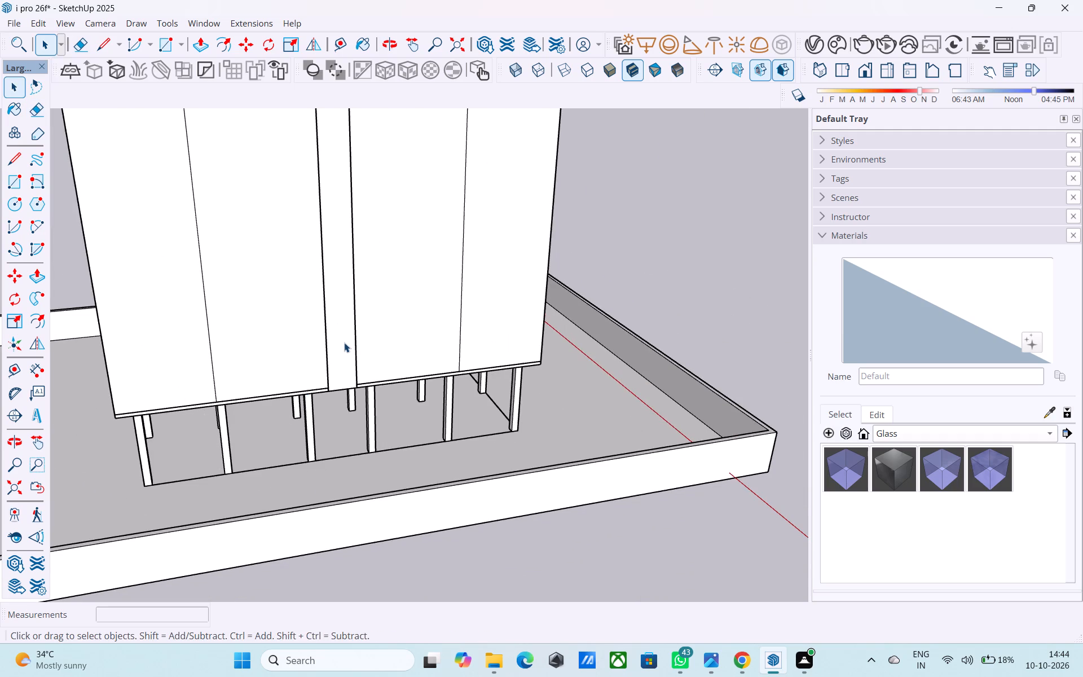
Copy the gap infill's top edge 50' down to its bottom and divide the distance into 80 equal spaces for louvre lines.
scroll(344, 341, down, 2)
shift+middle_drag(344, 341, 366, 477)
shift+scroll(365, 472, down, 1)
shift+middle_drag(357, 361, 356, 388)
scroll(356, 388, up, 6)
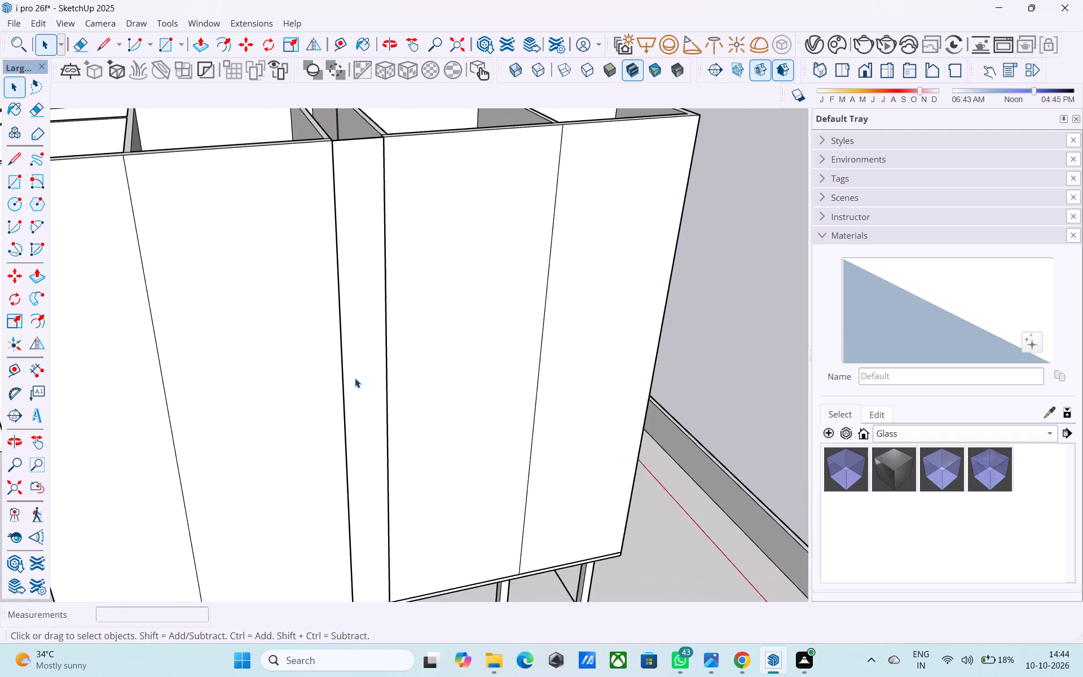
shift+middle_drag(355, 336, 350, 323)
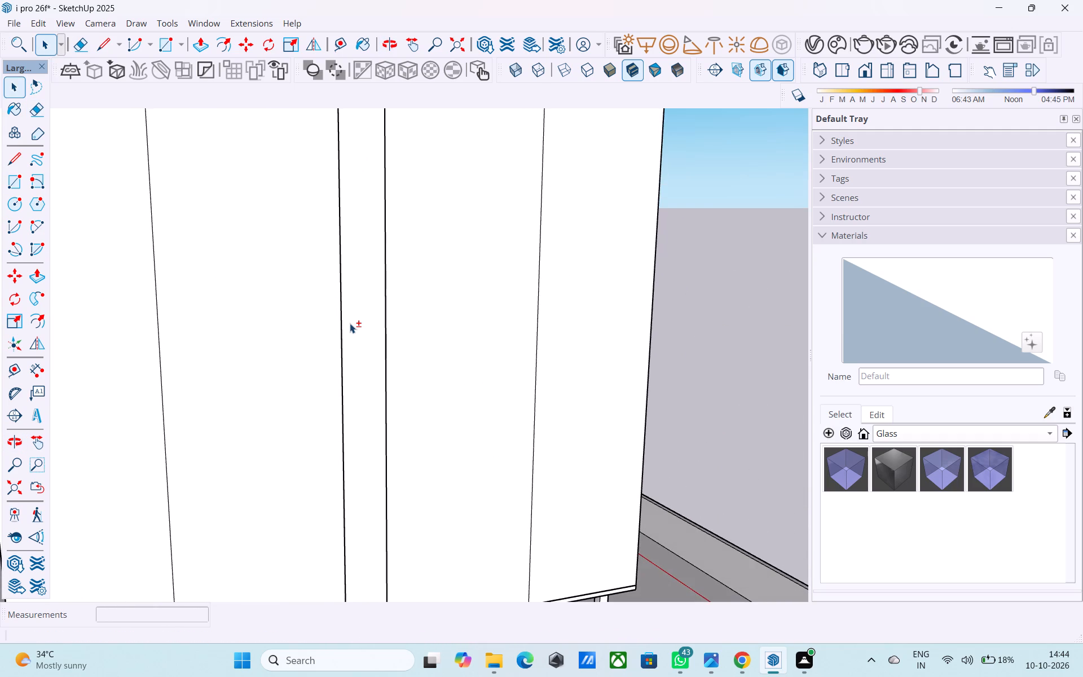
scroll(346, 351, down, 1)
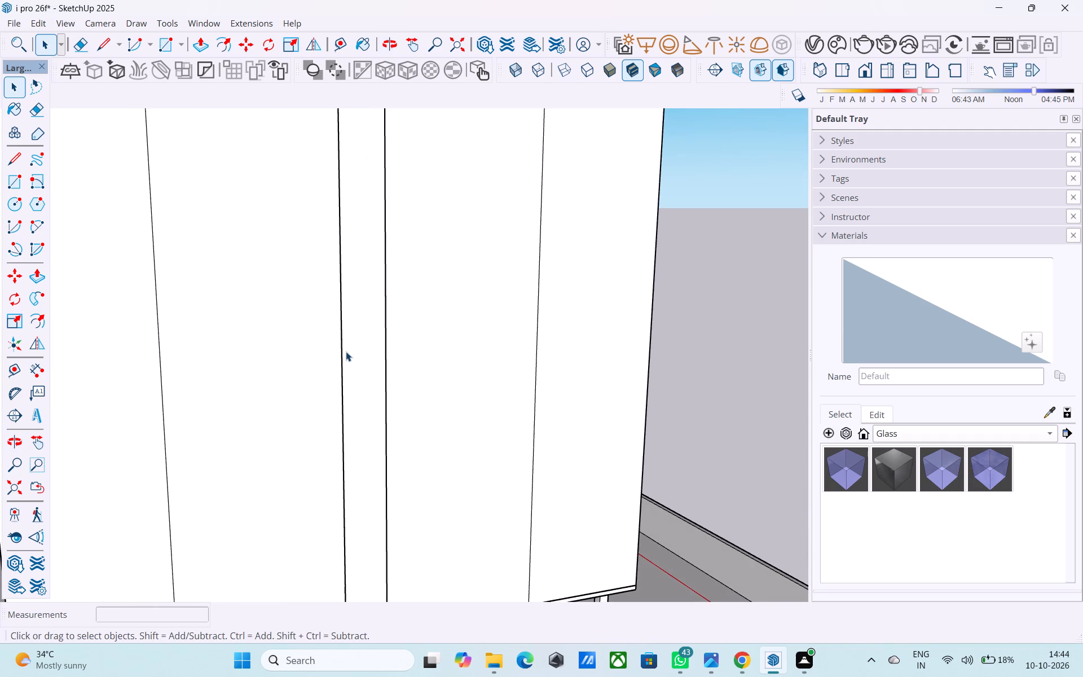
middle_drag(345, 346, 333, 386)
middle_drag(344, 323, 341, 344)
shift+scroll(341, 343, down, 1)
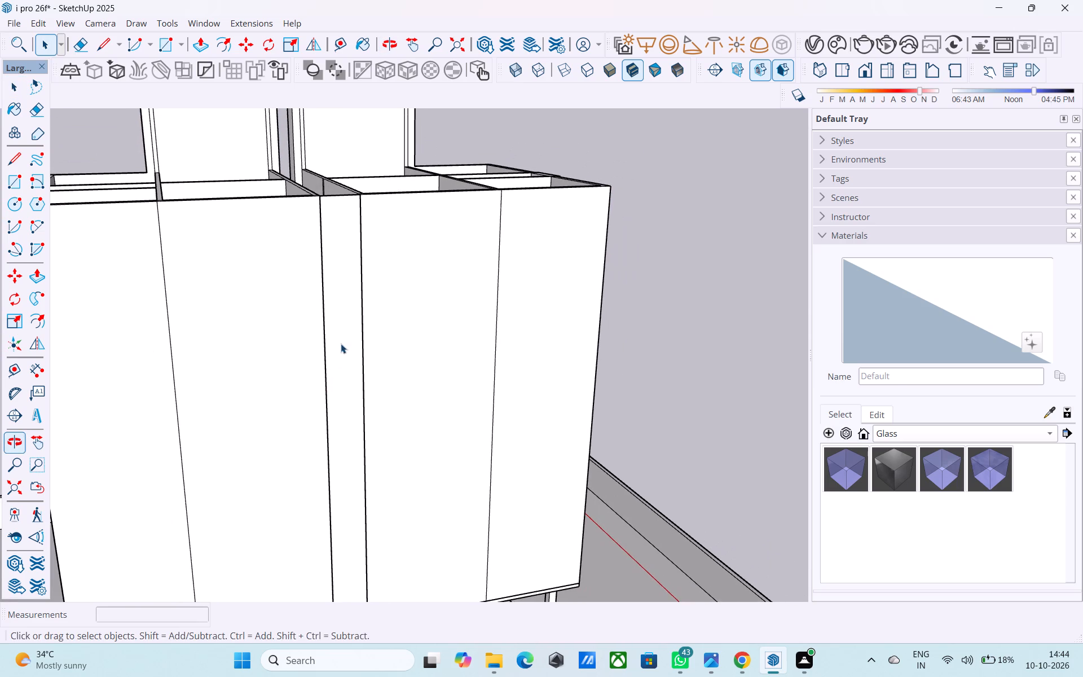
click(341, 344)
middle_drag(348, 201, 338, 241)
scroll(337, 241, up, 6)
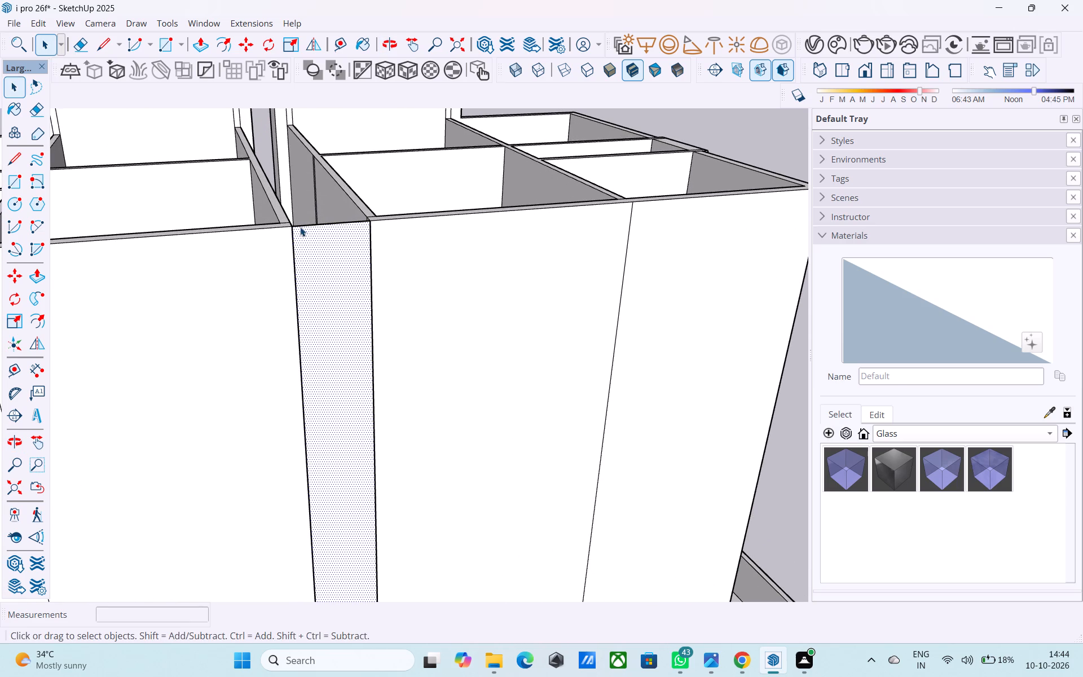
click(300, 226)
key(m)
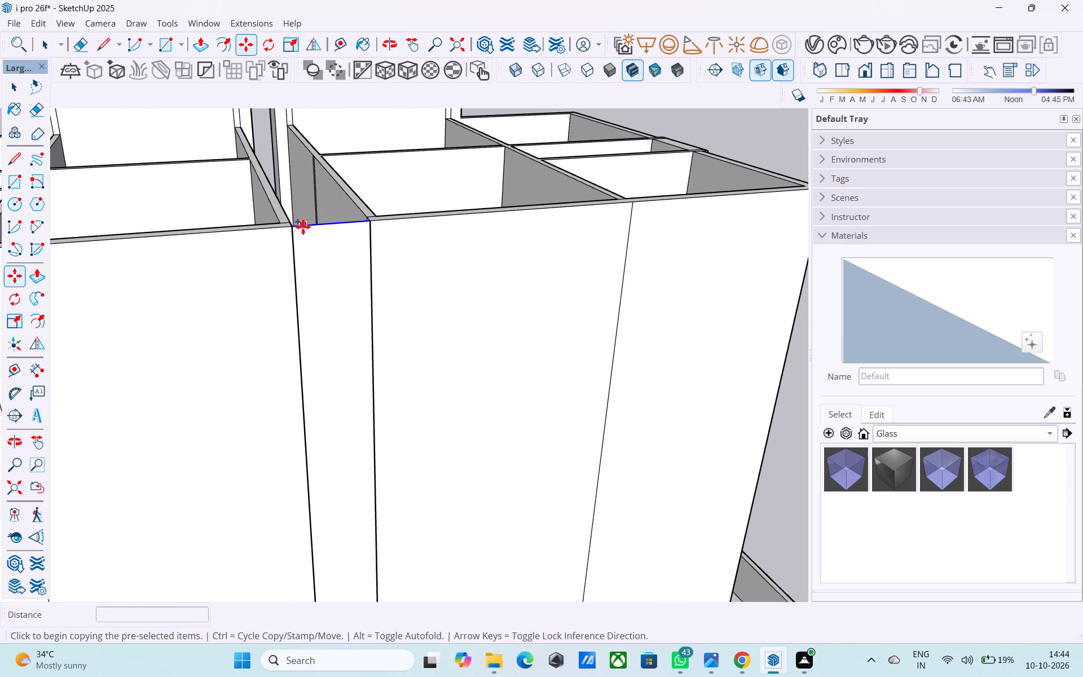
click(289, 227)
scroll(289, 228, down, 5)
middle_click(289, 228)
scroll(310, 424, down, 1)
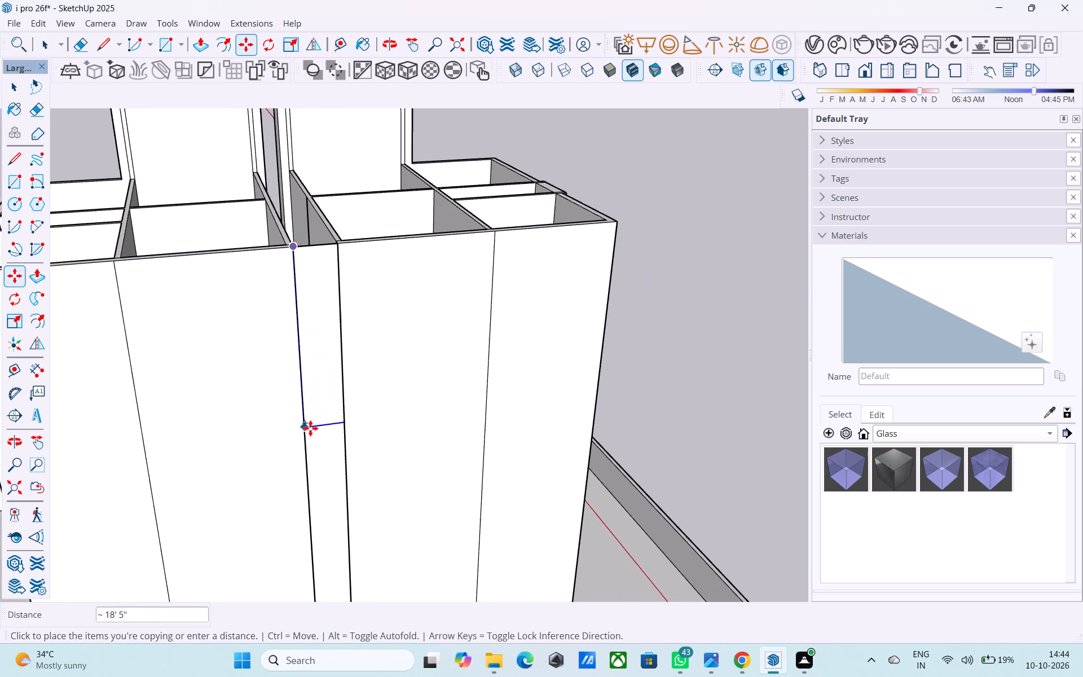
scroll(310, 428, down, 1)
middle_drag(312, 428, 282, 196)
scroll(297, 365, up, 4)
scroll(297, 484, up, 2)
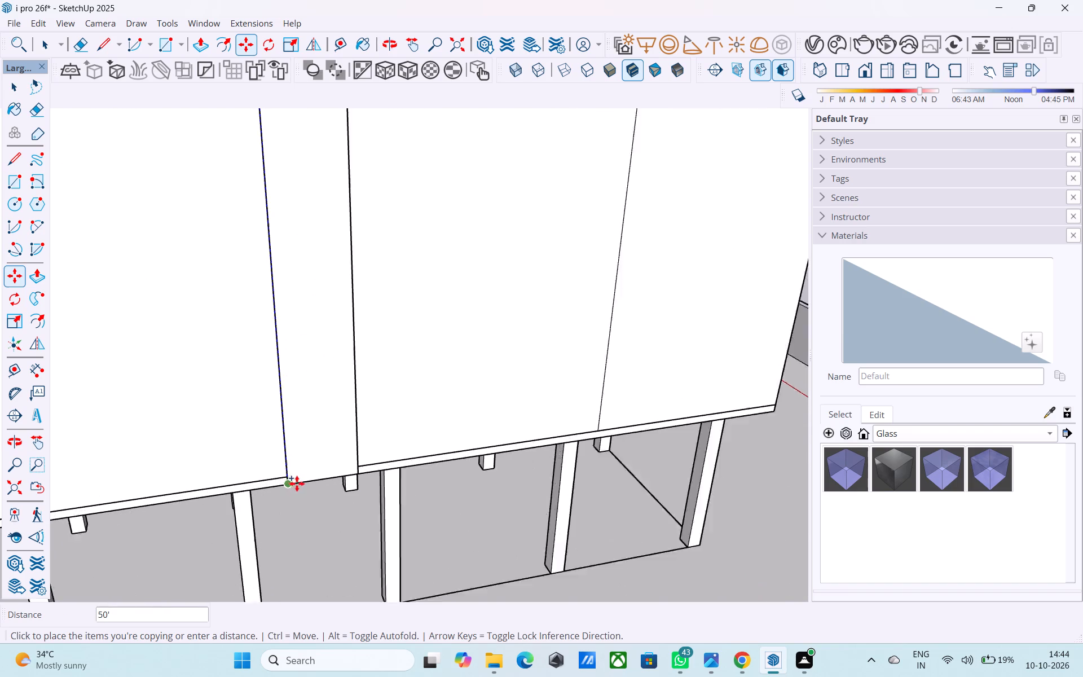
scroll(297, 483, up, 9)
click(283, 488)
scroll(282, 487, down, 5)
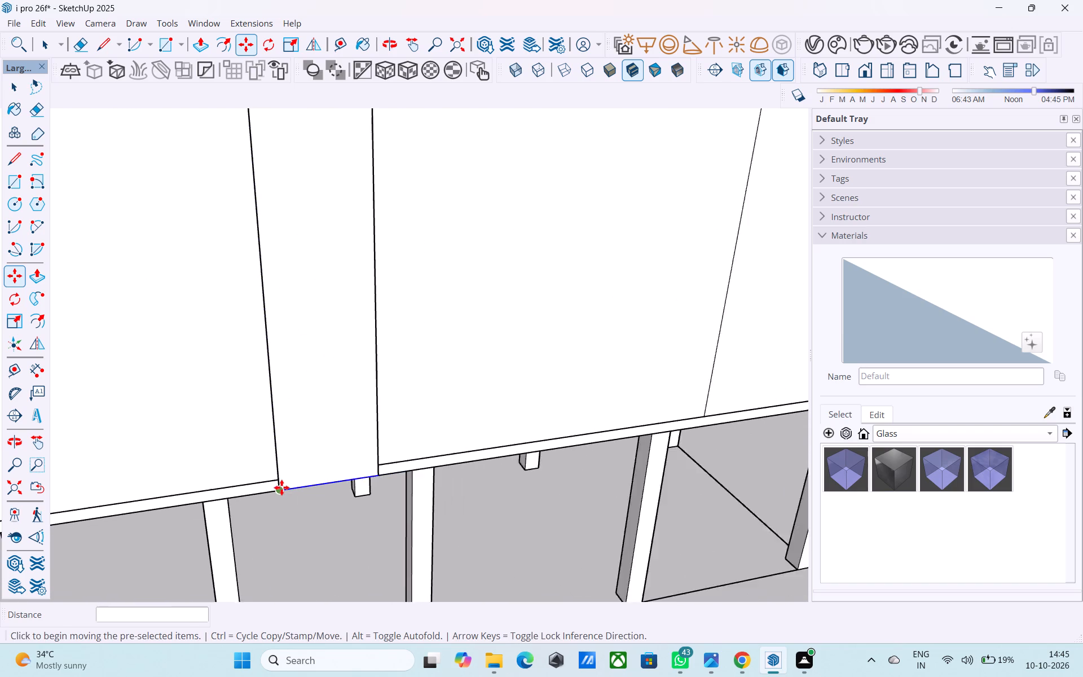
scroll(281, 487, down, 16)
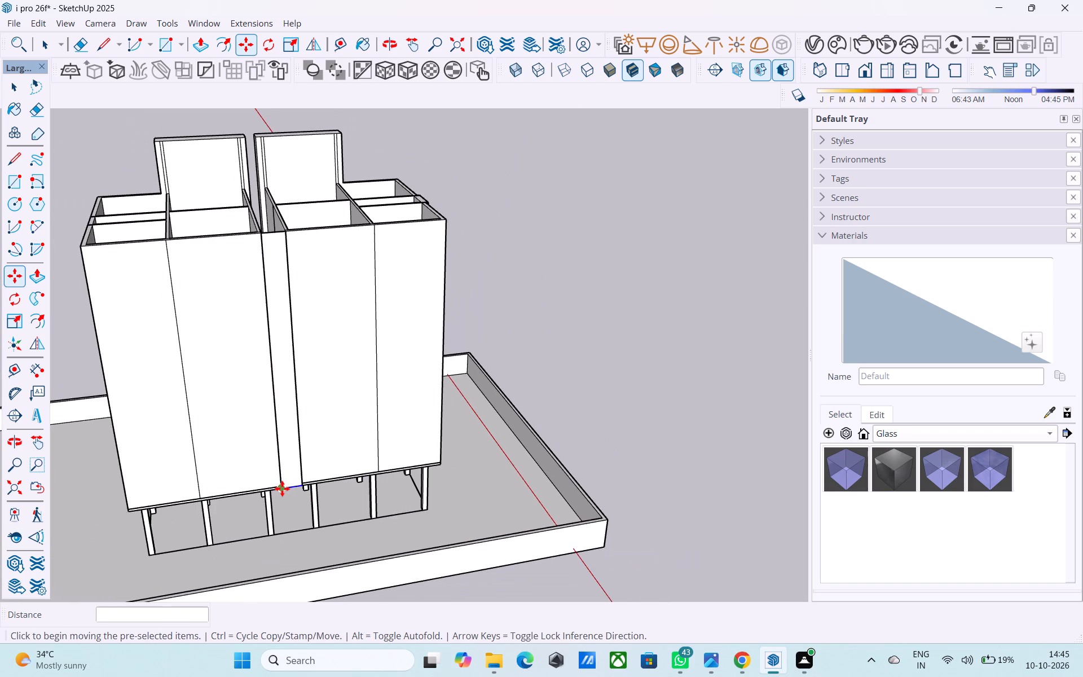
text(/80)
key(Return)
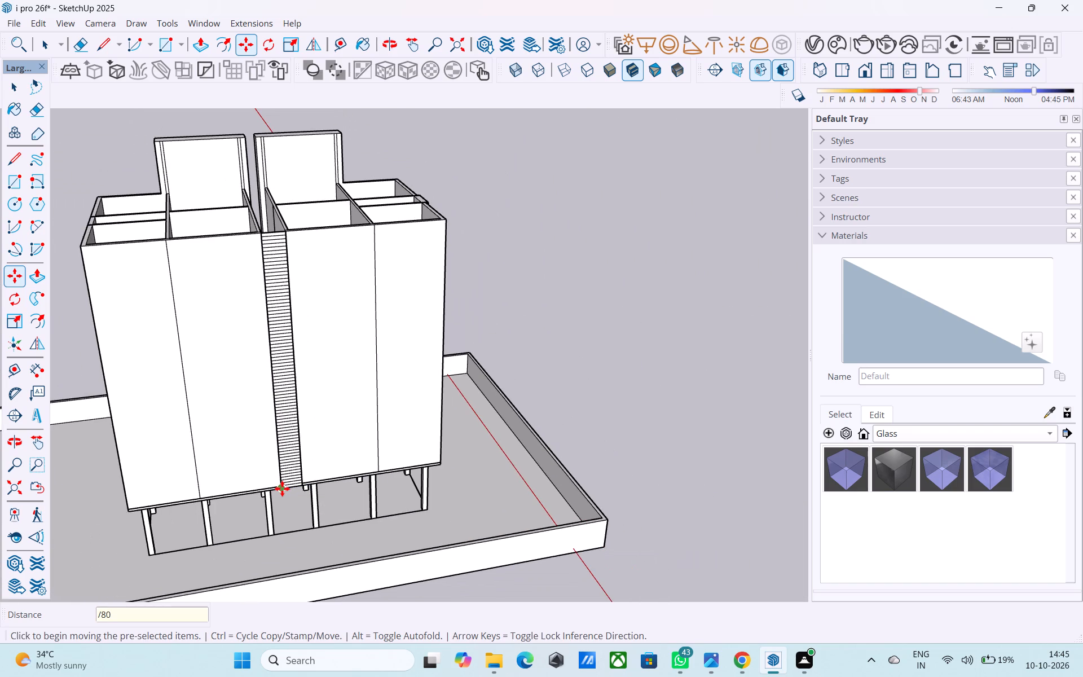
key(space)
Examine the louvred infill from the front and above, along with the front elevation of both blocks.
scroll(275, 462, down, 4)
middle_drag(232, 448, 473, 434)
scroll(261, 434, down, 3)
middle_drag(261, 439, 558, 411)
middle_drag(150, 435, 27, 379)
middle_drag(319, 381, 802, 451)
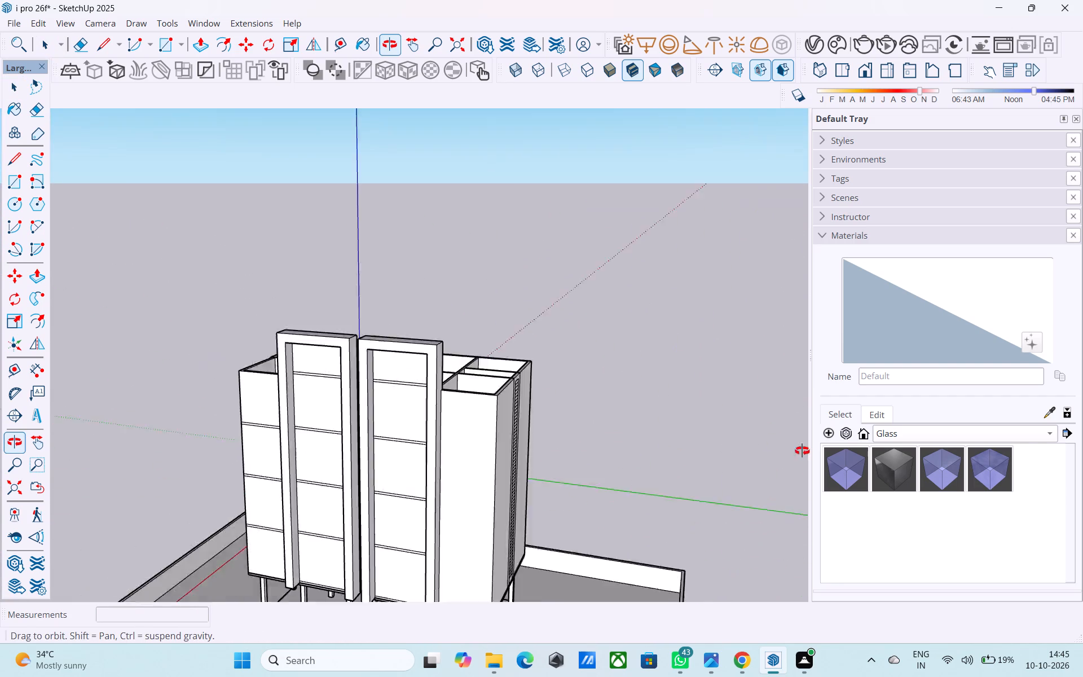
middle_drag(802, 451, 816, 455)
middle_drag(385, 416, 409, 641)
scroll(391, 410, up, 5)
middle_drag(478, 417, 417, 254)
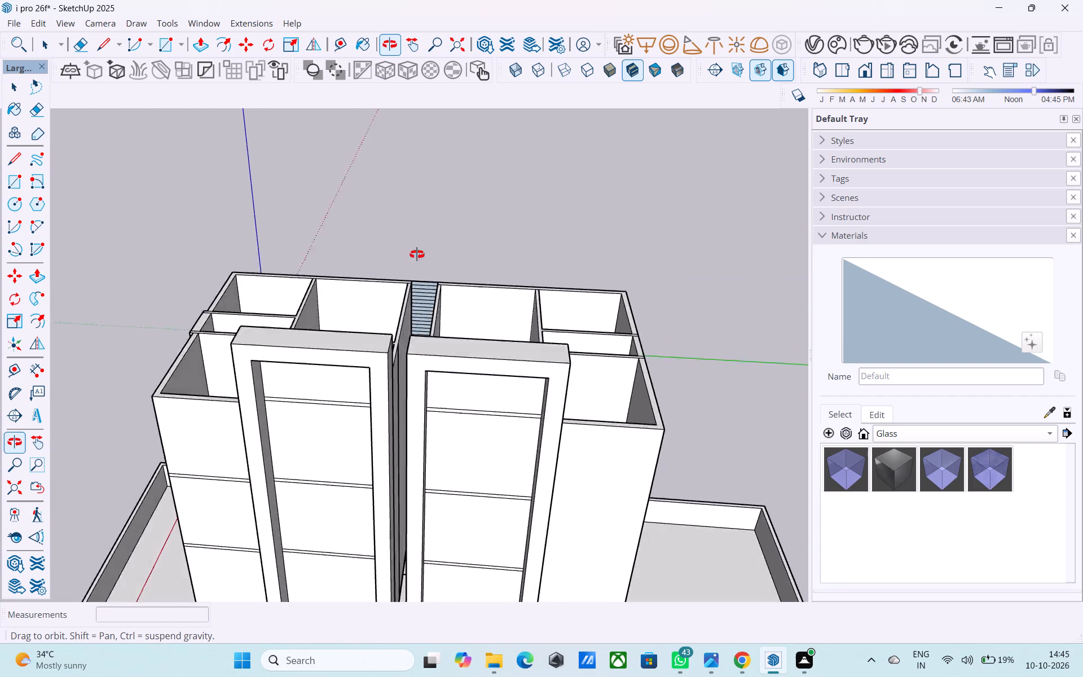
middle_drag(417, 254, 435, 184)
middle_drag(363, 310, 392, 256)
scroll(403, 291, down, 5)
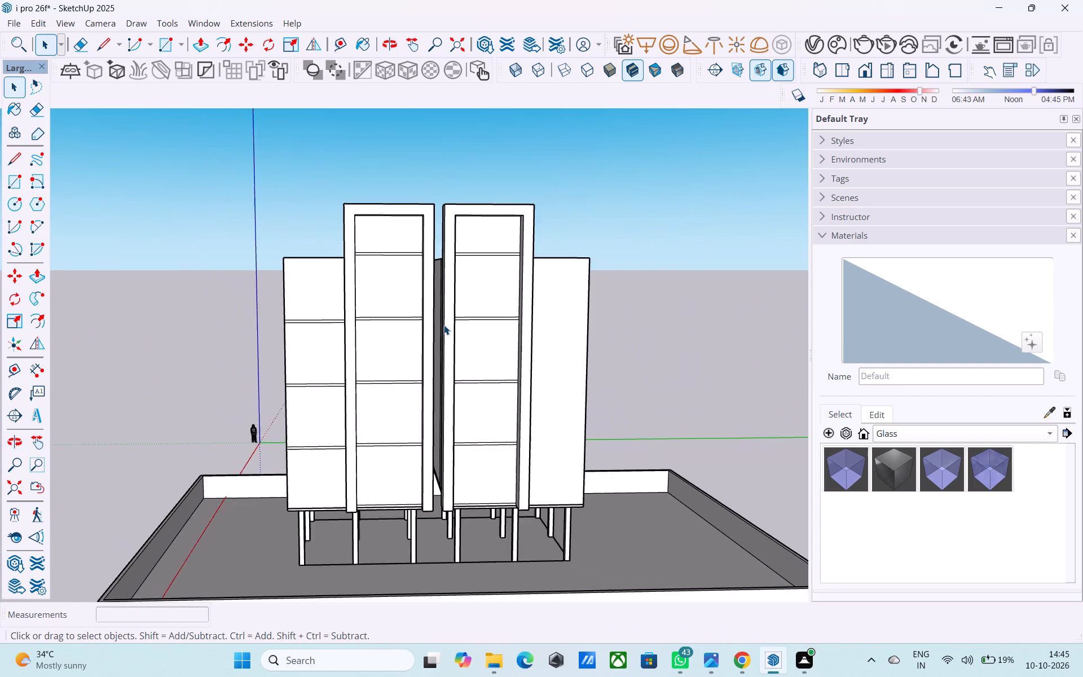
middle_drag(443, 325, 467, 326)
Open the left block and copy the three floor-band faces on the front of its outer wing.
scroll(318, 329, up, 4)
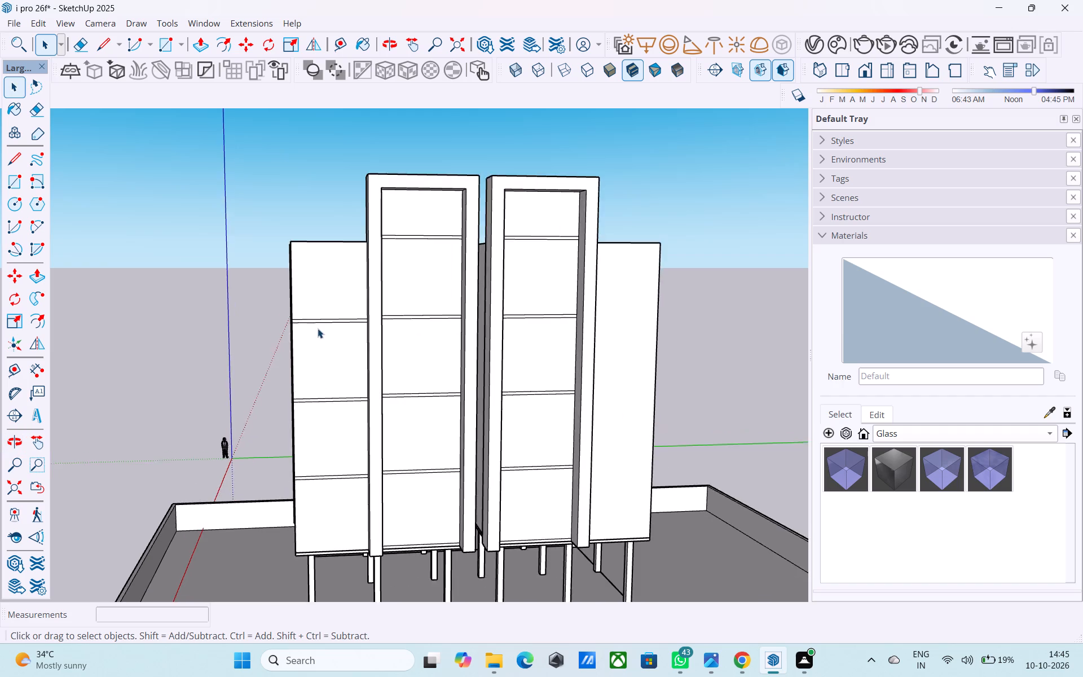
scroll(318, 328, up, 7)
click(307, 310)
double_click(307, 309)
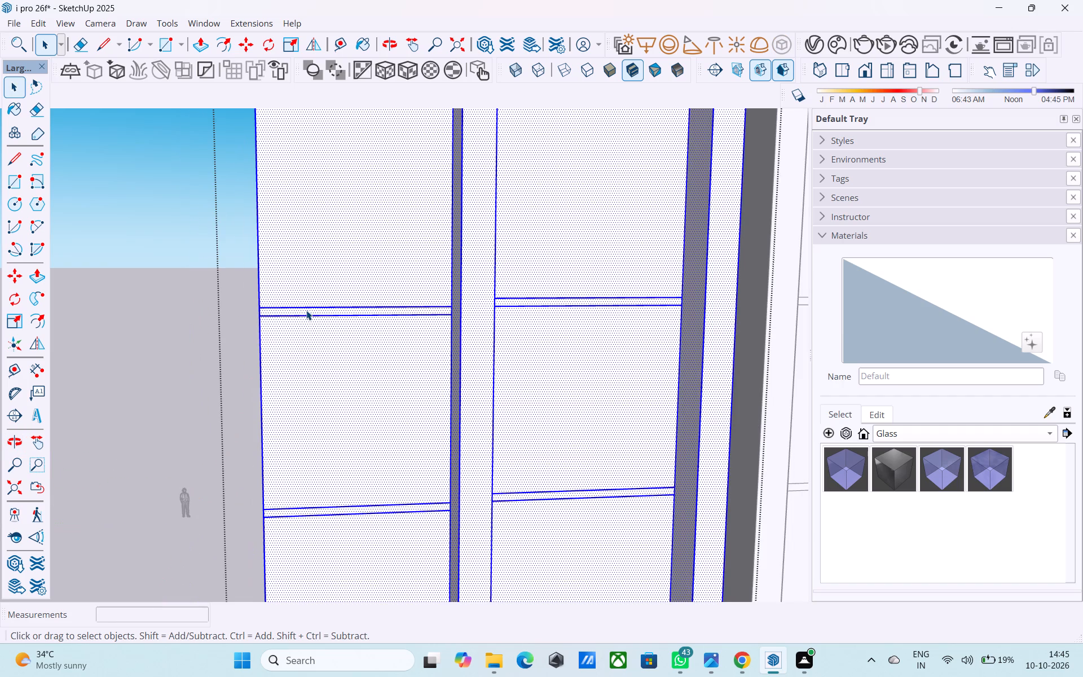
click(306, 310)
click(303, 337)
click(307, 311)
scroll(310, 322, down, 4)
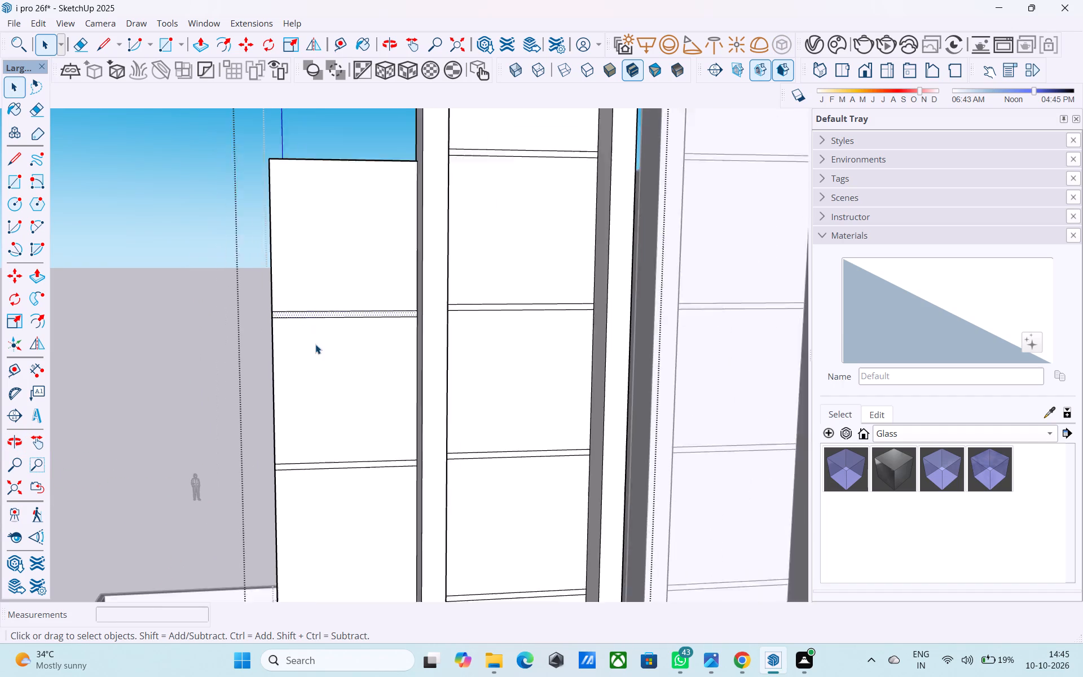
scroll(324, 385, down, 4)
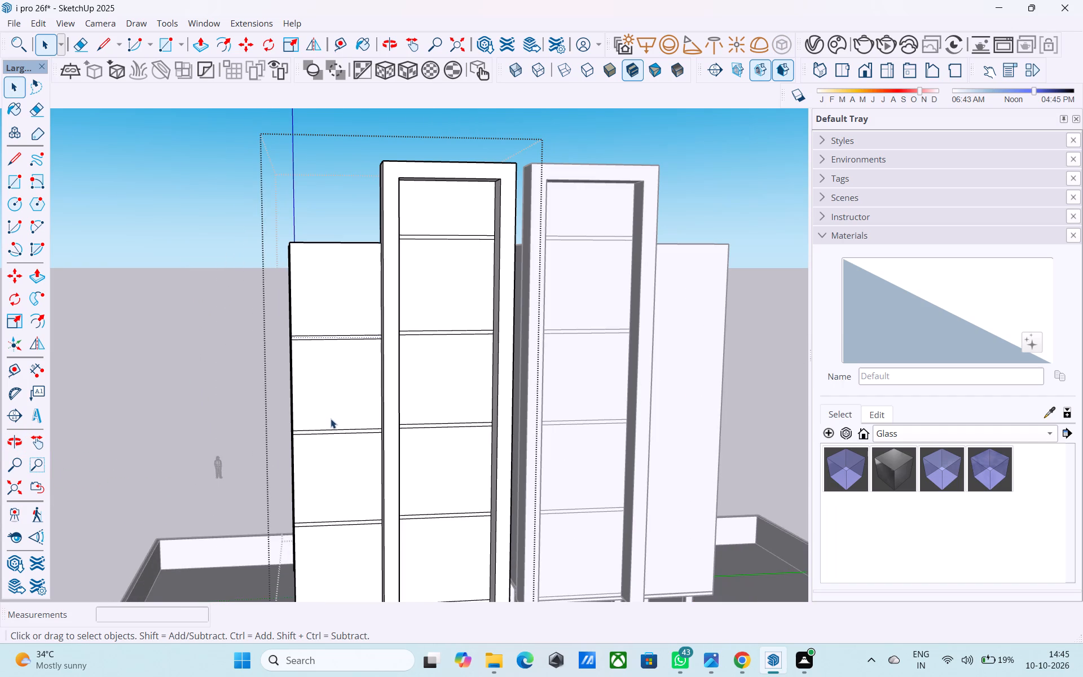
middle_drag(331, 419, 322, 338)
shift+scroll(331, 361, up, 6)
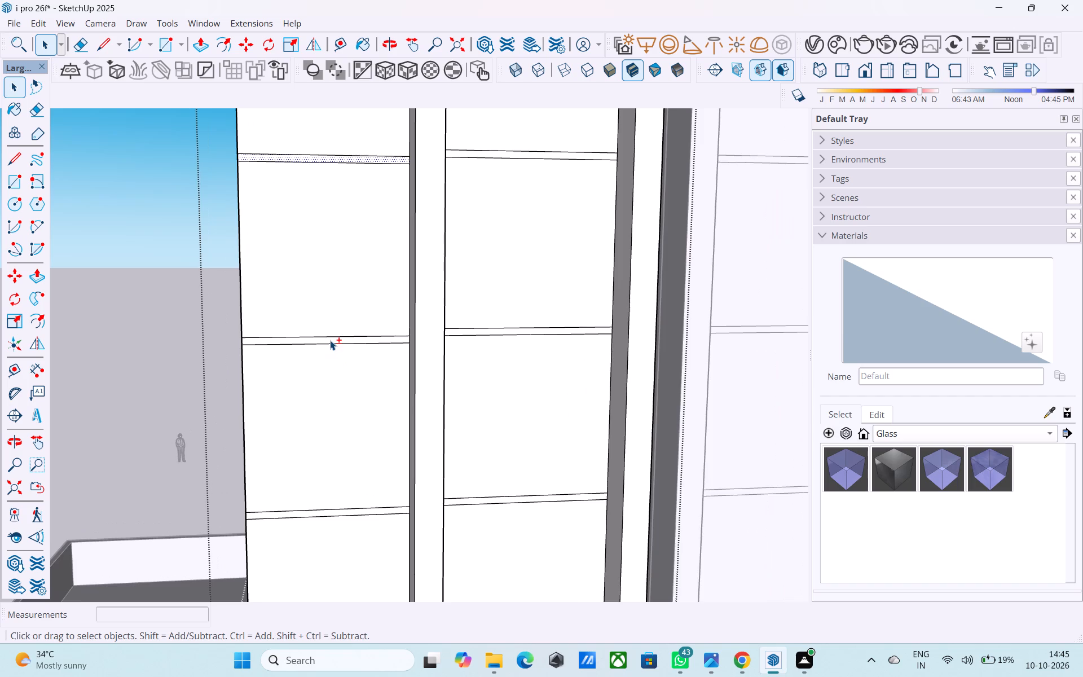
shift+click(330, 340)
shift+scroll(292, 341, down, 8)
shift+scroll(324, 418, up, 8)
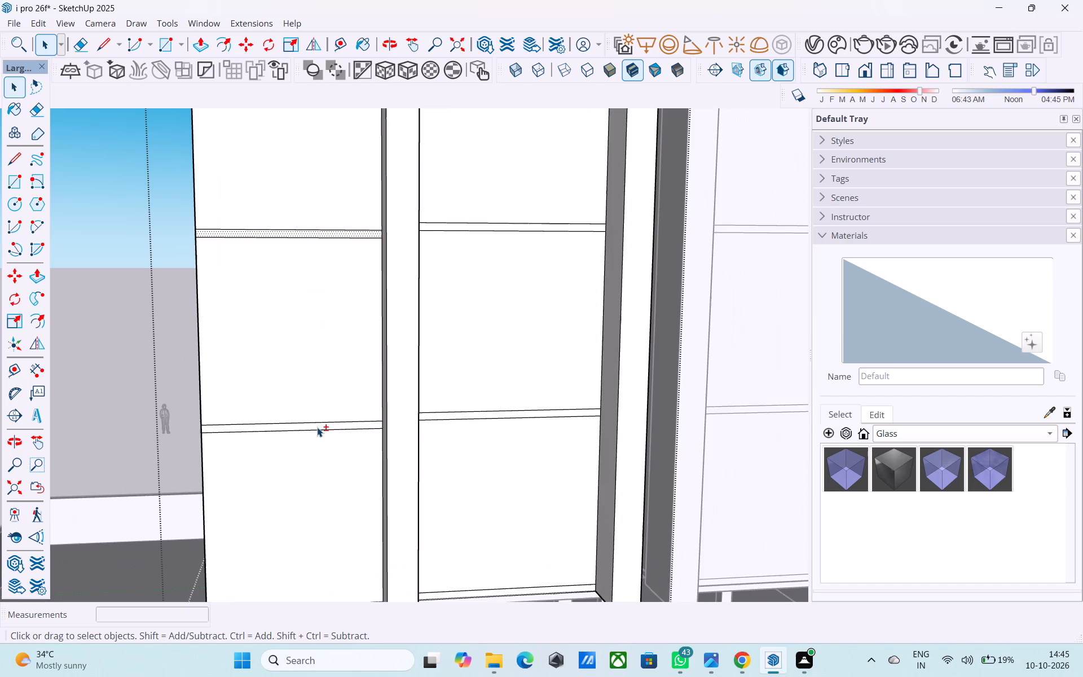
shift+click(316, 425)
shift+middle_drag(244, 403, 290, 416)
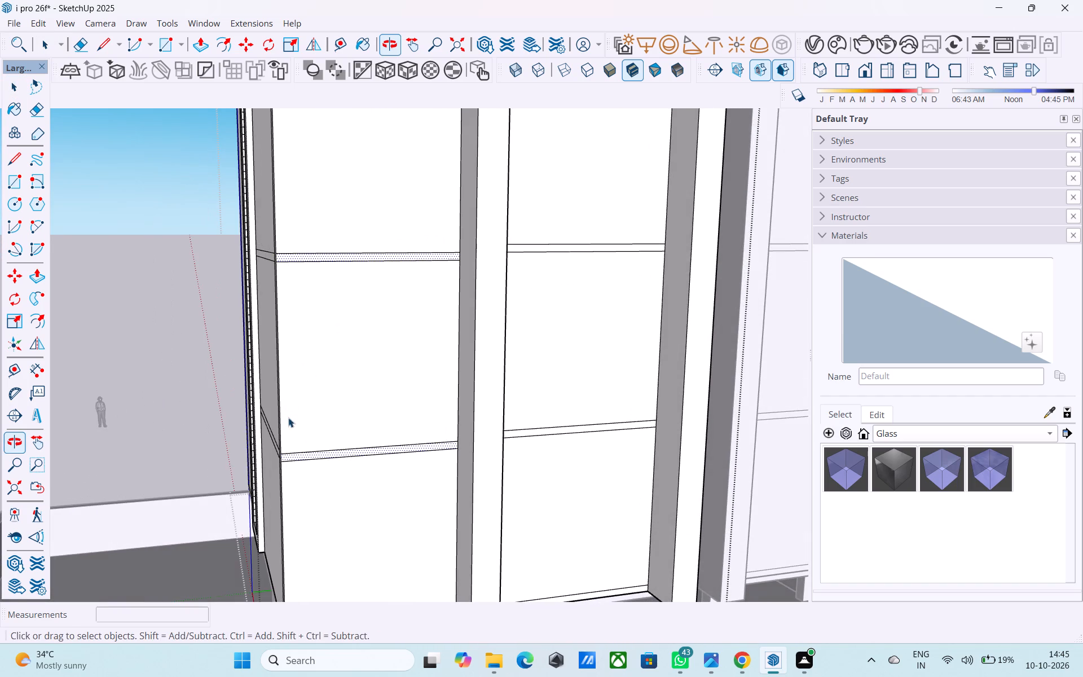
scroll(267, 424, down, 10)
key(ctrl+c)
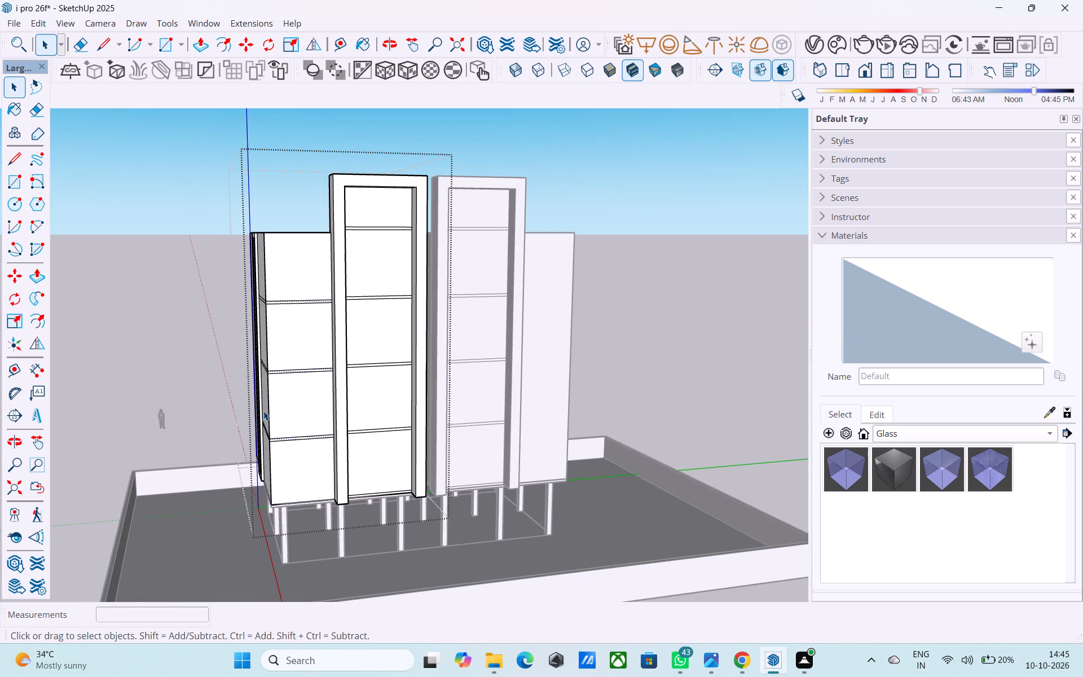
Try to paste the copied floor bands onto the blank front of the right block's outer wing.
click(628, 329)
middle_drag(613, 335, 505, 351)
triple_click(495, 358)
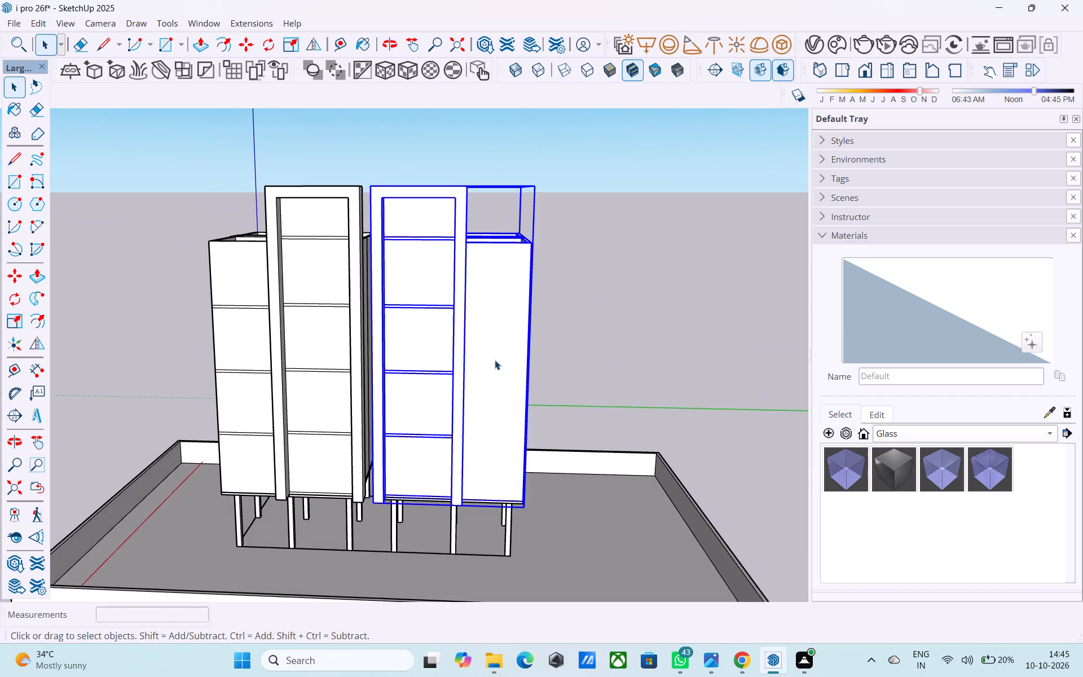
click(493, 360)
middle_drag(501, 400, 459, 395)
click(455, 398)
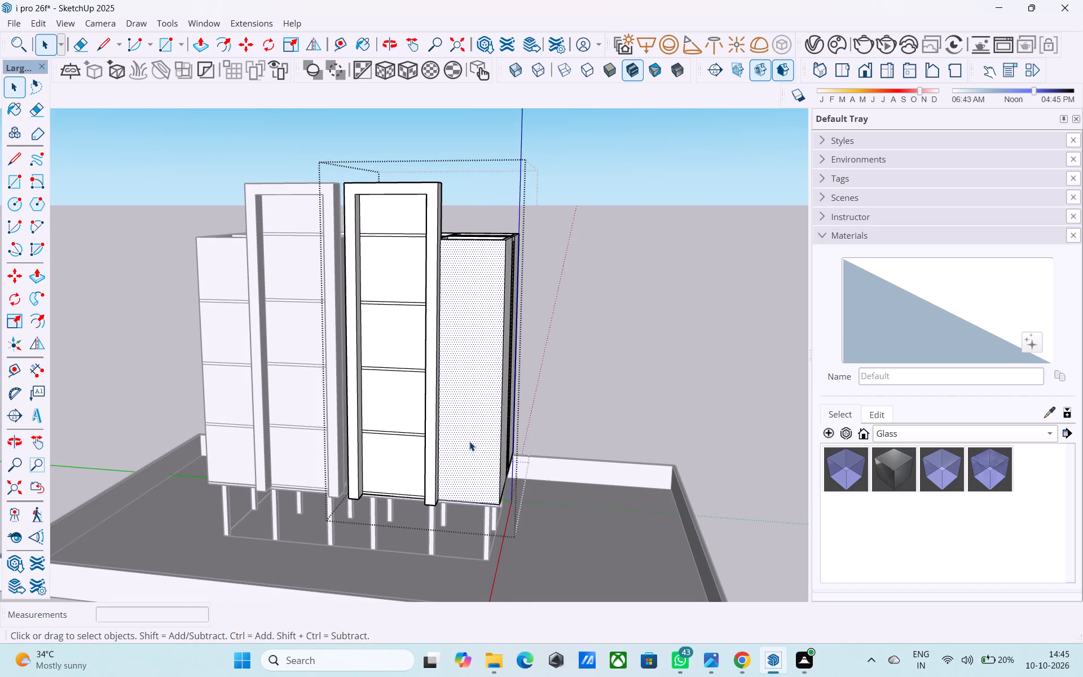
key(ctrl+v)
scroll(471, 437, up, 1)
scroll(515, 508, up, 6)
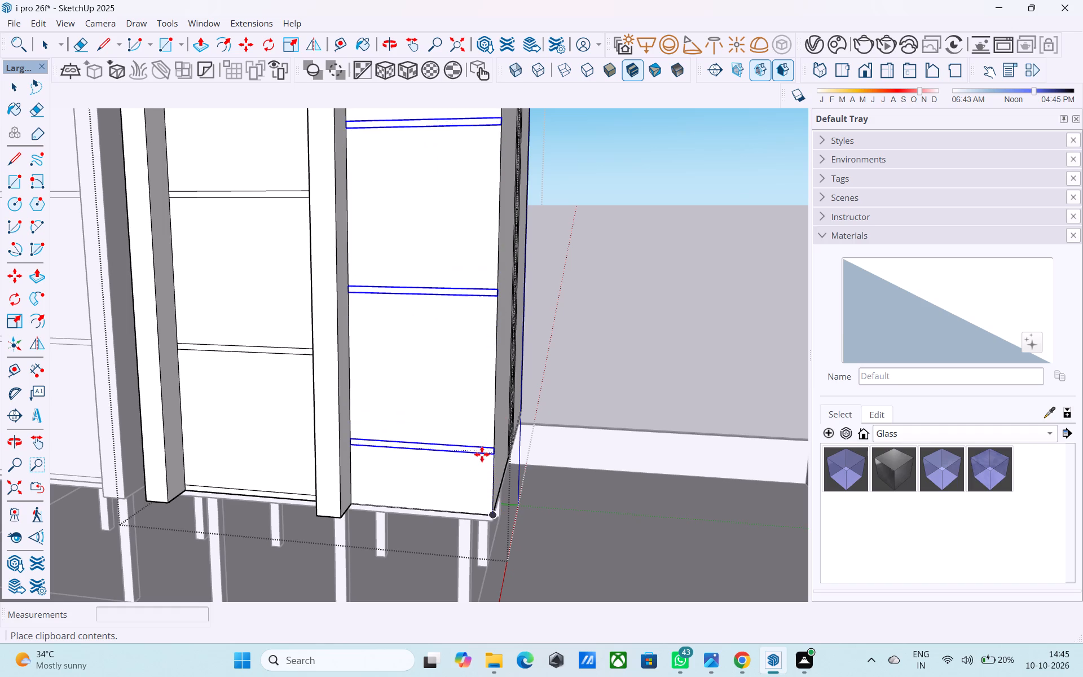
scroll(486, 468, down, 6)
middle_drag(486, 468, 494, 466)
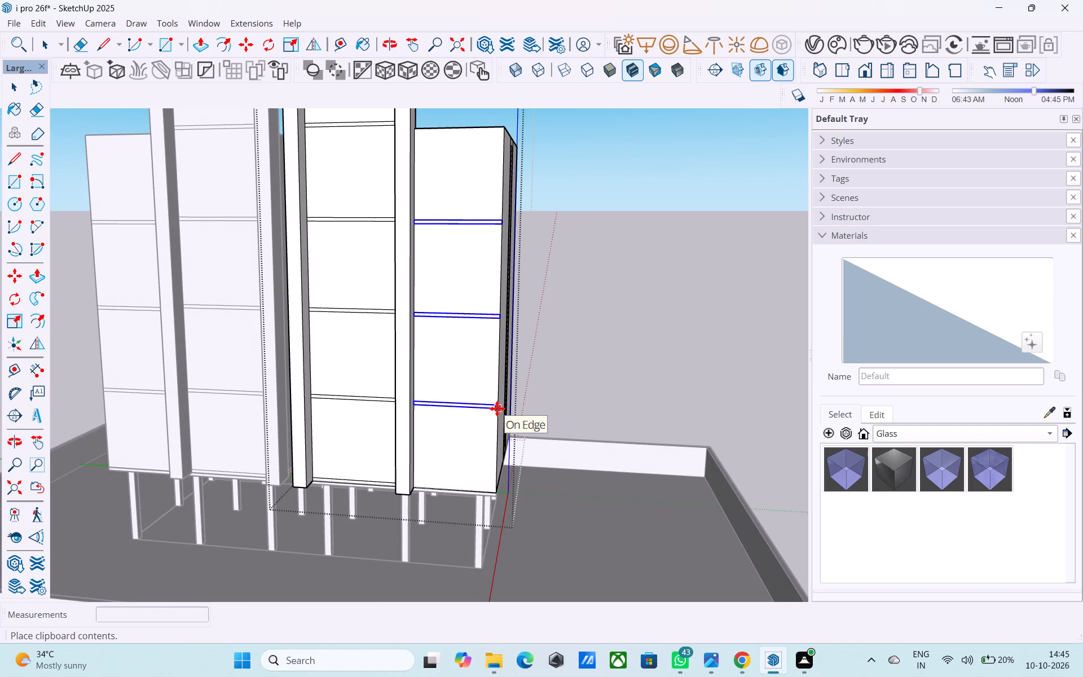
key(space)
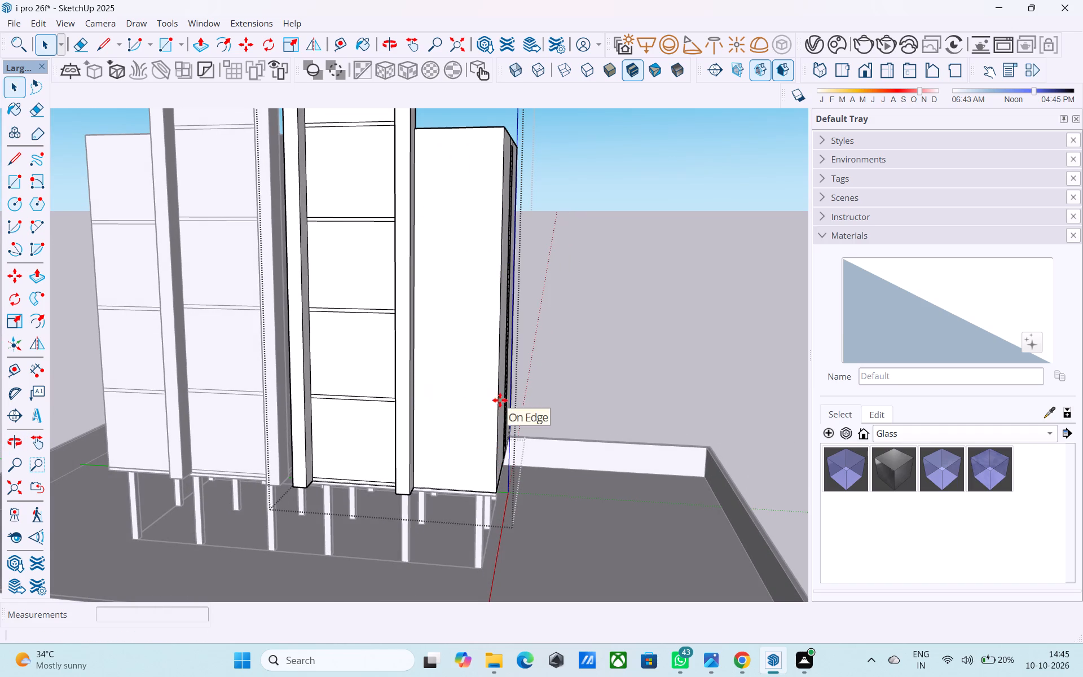
Reopen the left block and copy the three floor-band faces on its outer wing's front again.
scroll(501, 400, down, 5)
middle_drag(283, 390, 402, 392)
click(662, 381)
scroll(325, 325, up, 2)
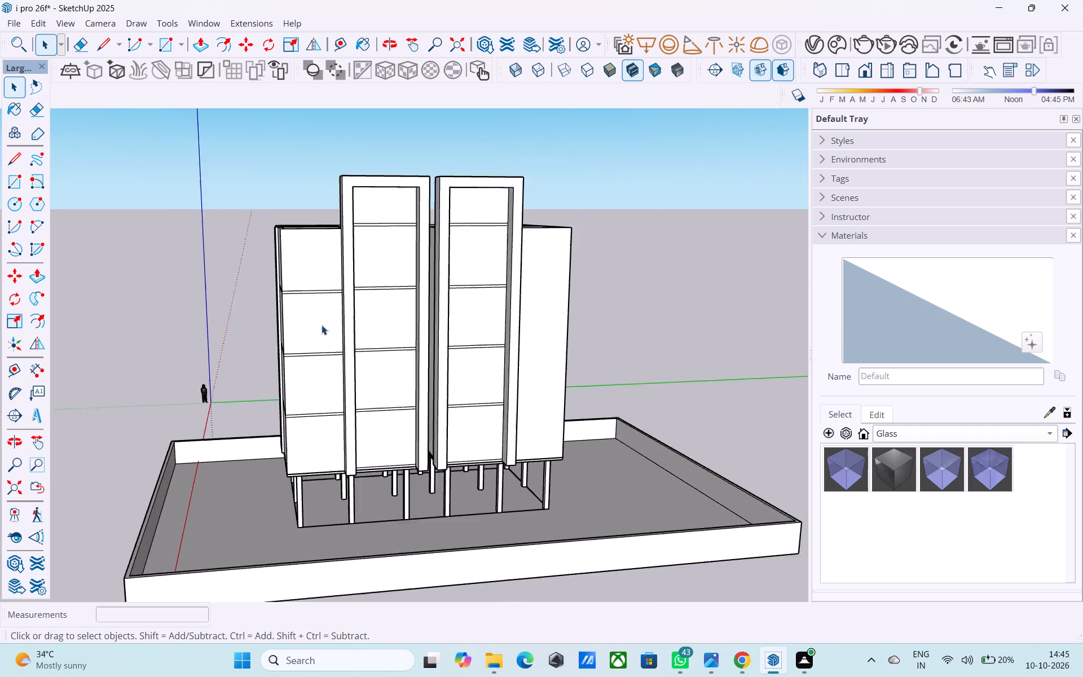
scroll(322, 325, up, 9)
shift+click(300, 247)
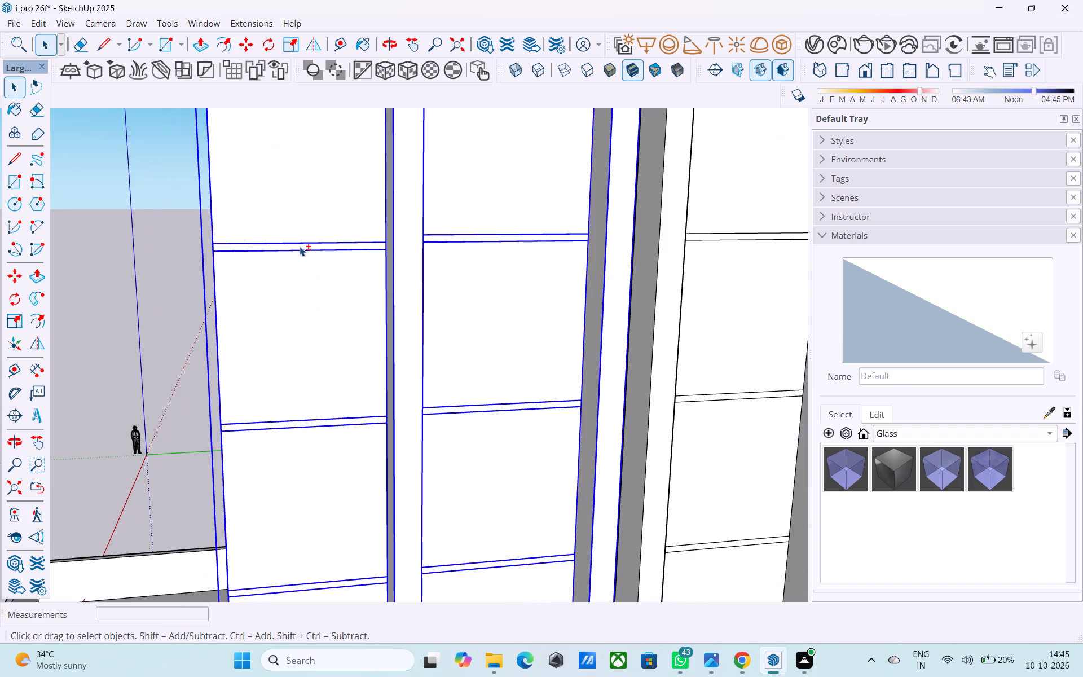
key(space)
double_click(301, 246)
double_click(302, 247)
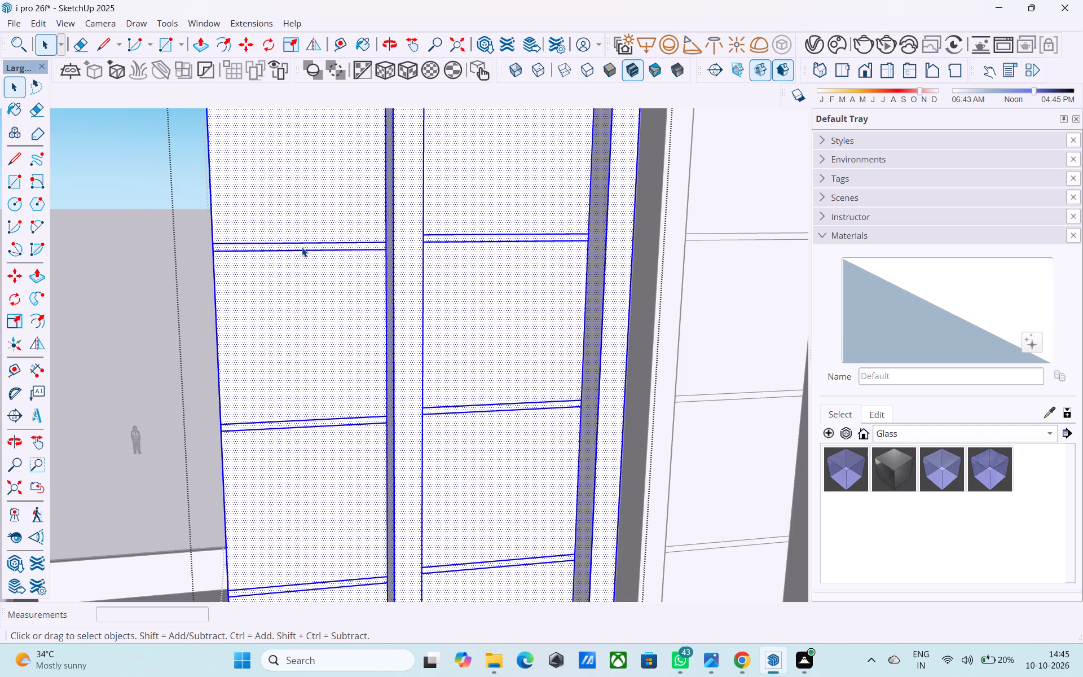
click(305, 313)
click(298, 252)
scroll(298, 249, up, 1)
click(294, 244)
scroll(296, 248, up, 2)
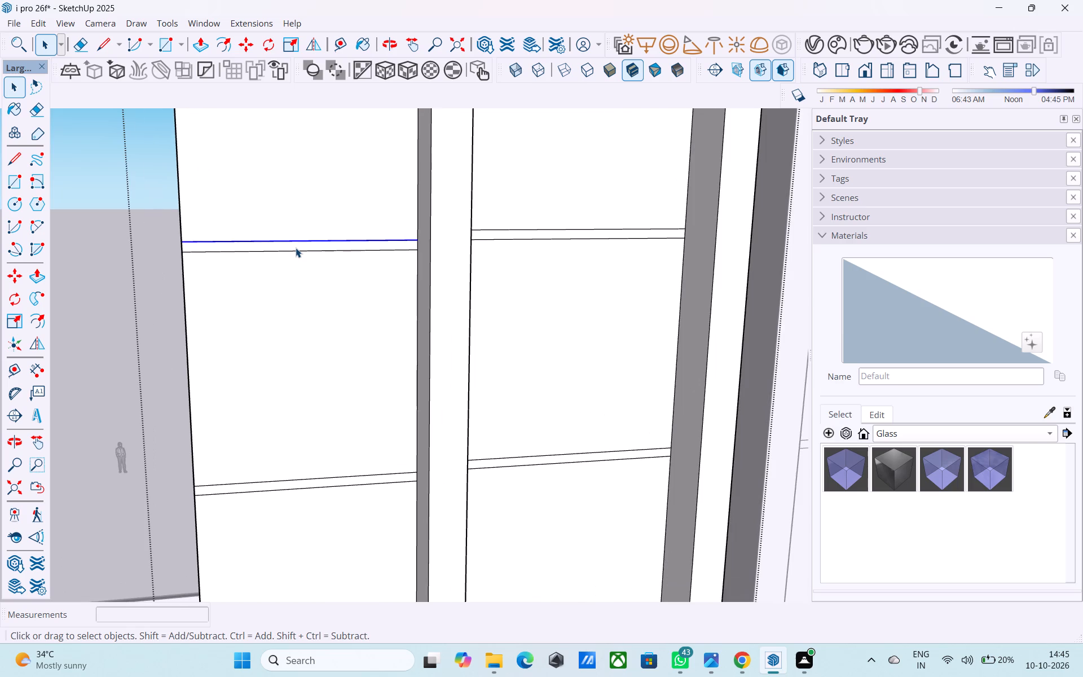
click(296, 248)
shift+scroll(295, 247, down, 8)
shift+scroll(272, 384, up, 6)
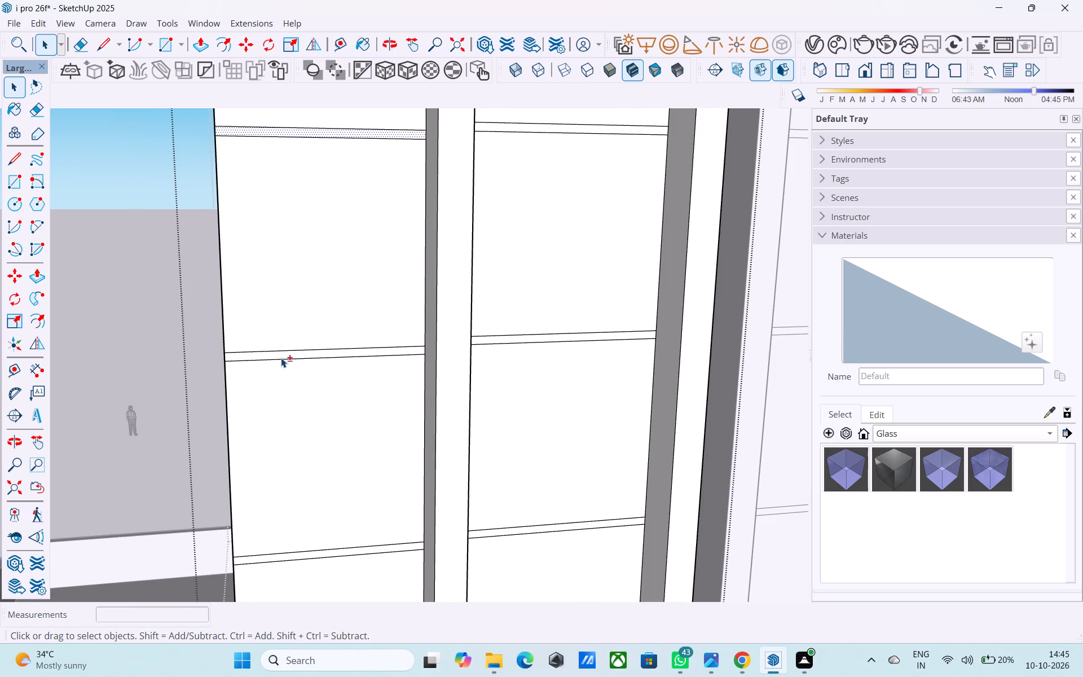
shift+click(281, 354)
shift+scroll(311, 263, down, 9)
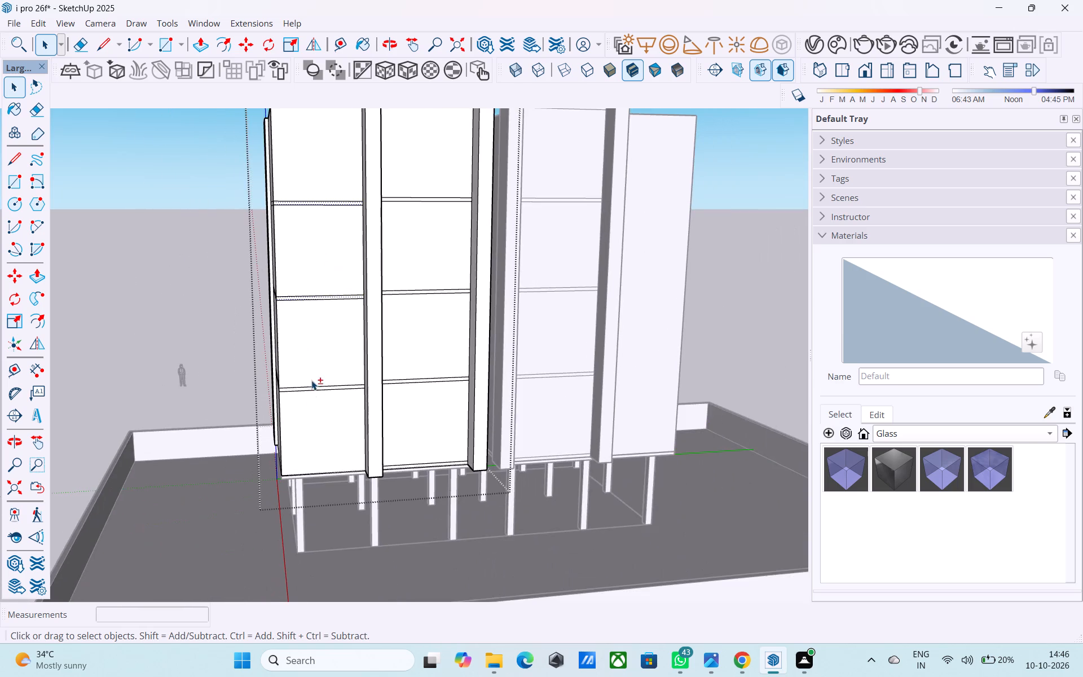
shift+scroll(311, 380, down, 3)
shift+middle_drag(311, 384, 303, 368)
shift+scroll(308, 377, up, 11)
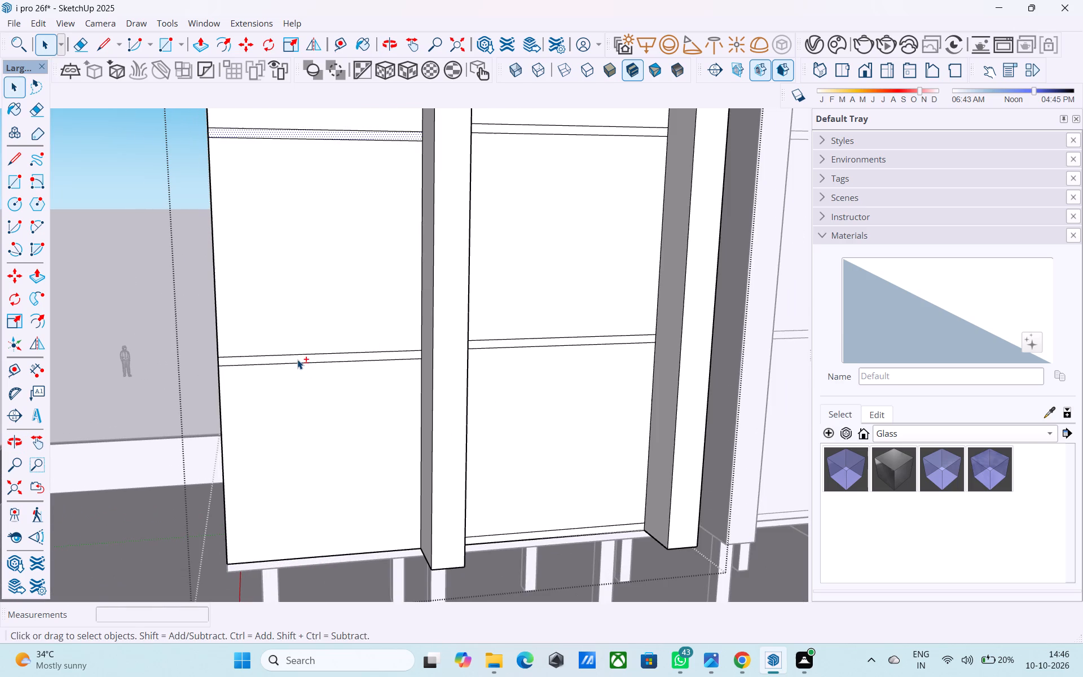
shift+click(297, 359)
shift+scroll(297, 361, down, 7)
shift+middle_drag(297, 368, 282, 460)
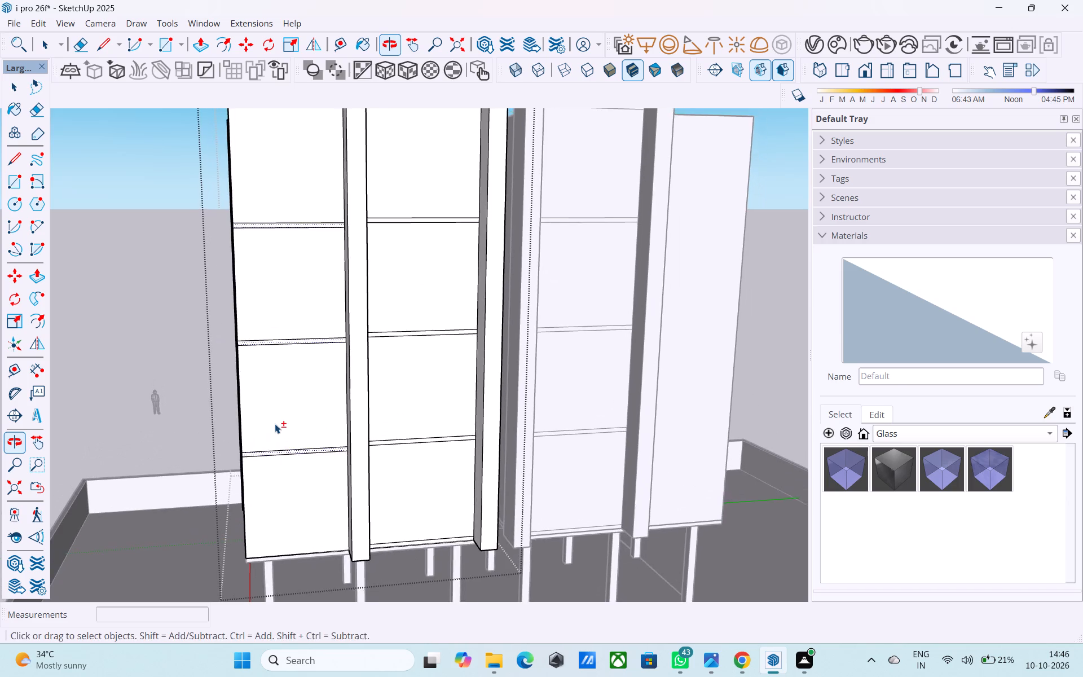
shift+scroll(275, 417, down, 2)
shift+middle_drag(275, 417, 369, 426)
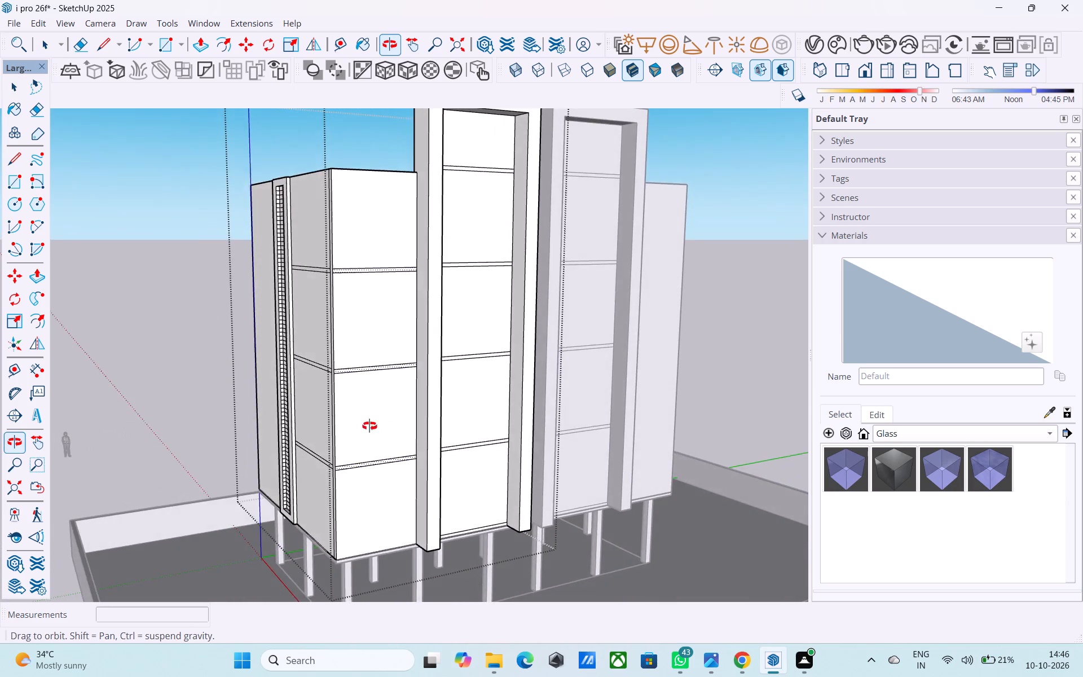
shift+middle_drag(369, 426, 306, 437)
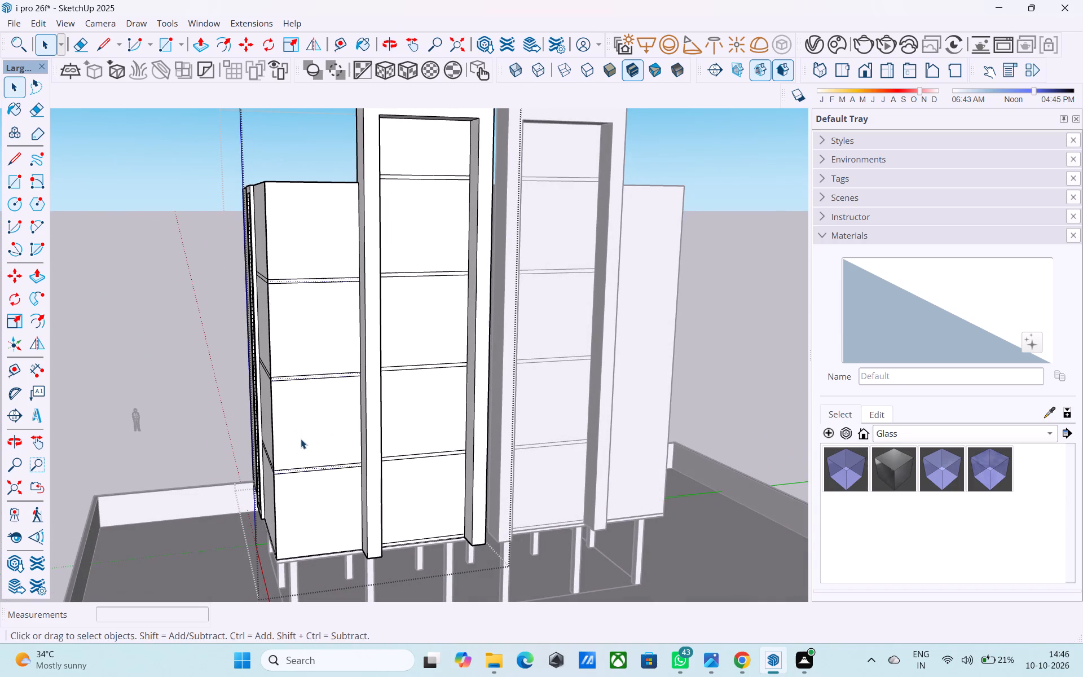
key(m)
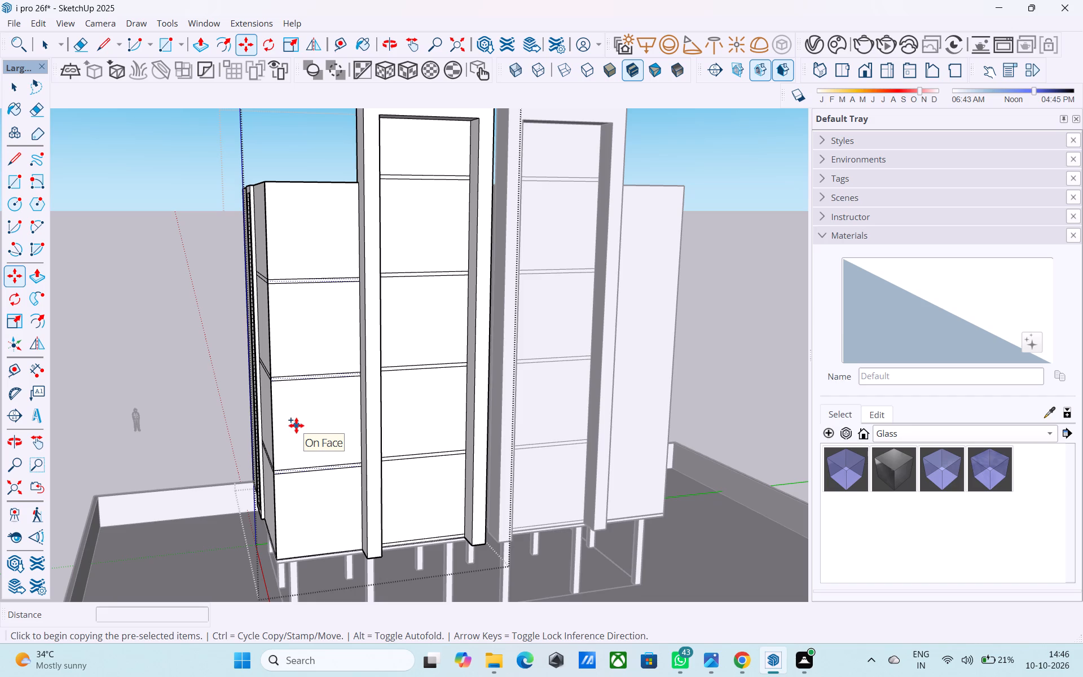
key(ctrl+c)
key(space)
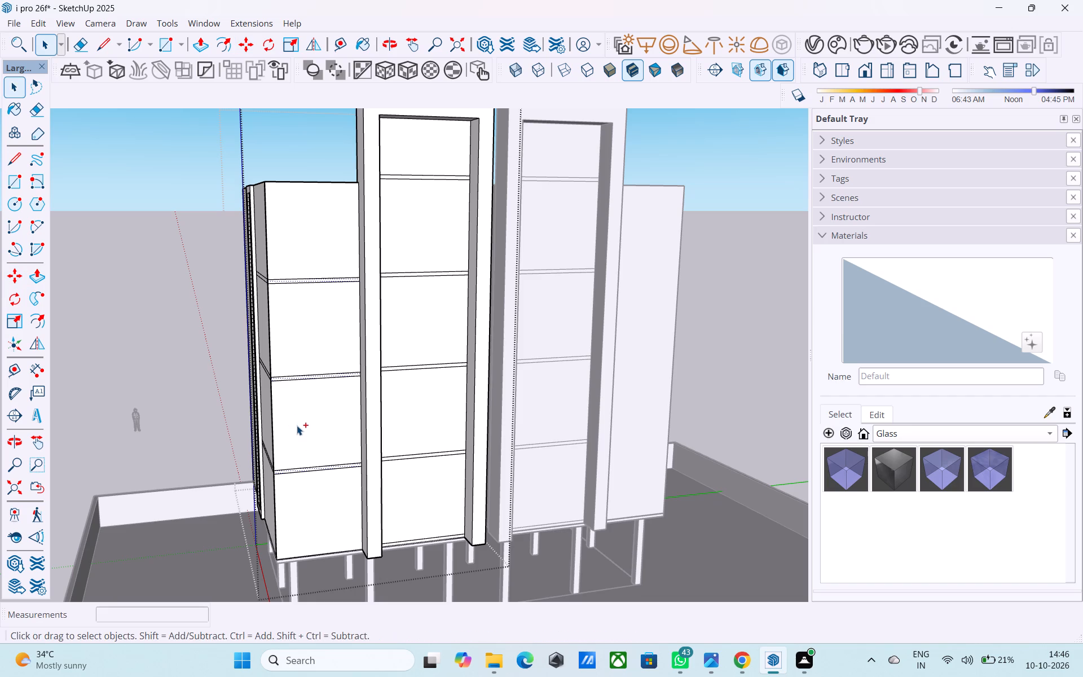
key(ctrl+c)
Open the right block and examine its frame leg, base slab edge and underside around the outer wing's lower front.
scroll(211, 439, down, 4)
middle_drag(503, 503, 393, 498)
scroll(369, 472, down, 3)
click(600, 385)
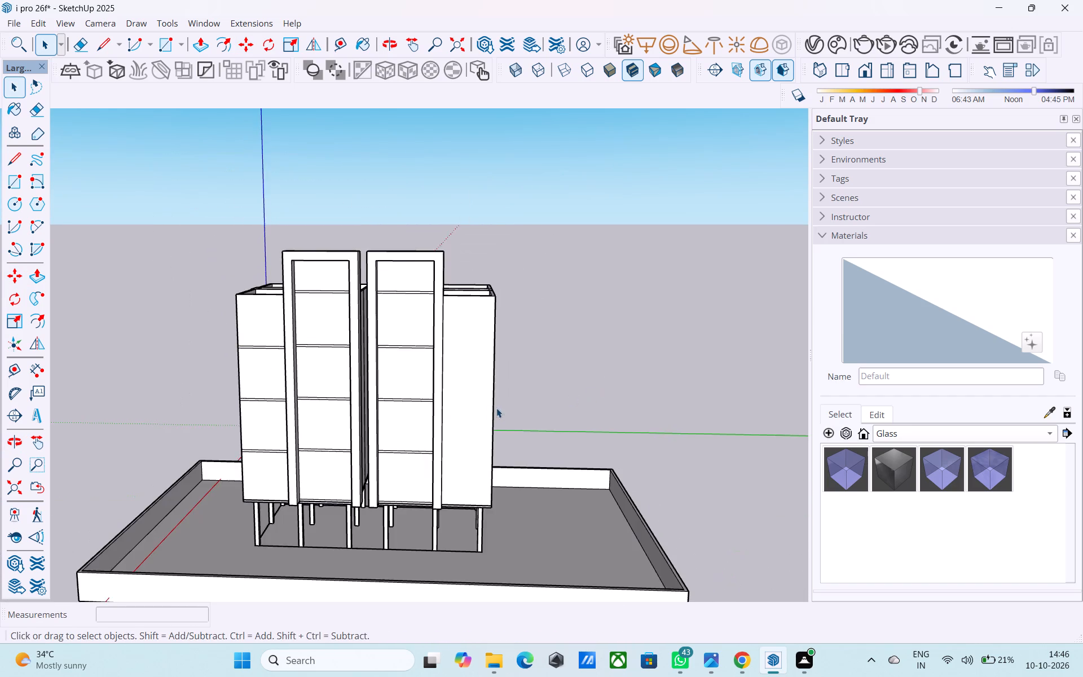
scroll(491, 408, up, 3)
click(461, 433)
middle_drag(490, 433, 452, 433)
double_click(446, 432)
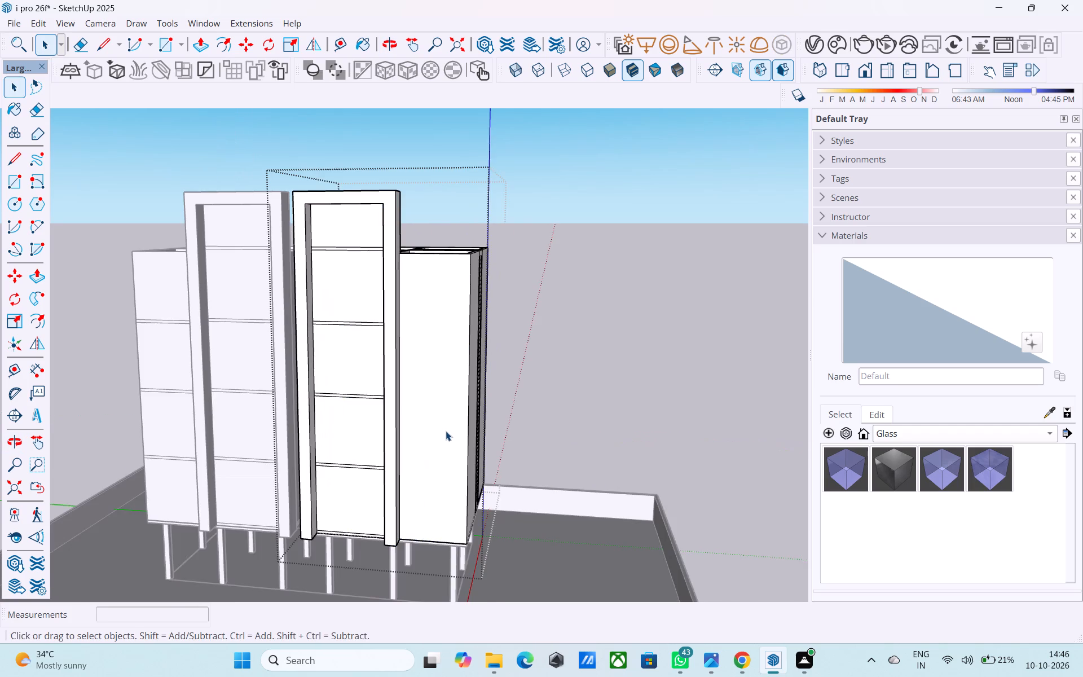
scroll(446, 431, up, 3)
scroll(454, 472, down, 2)
middle_drag(452, 470, 426, 362)
scroll(430, 455, up, 7)
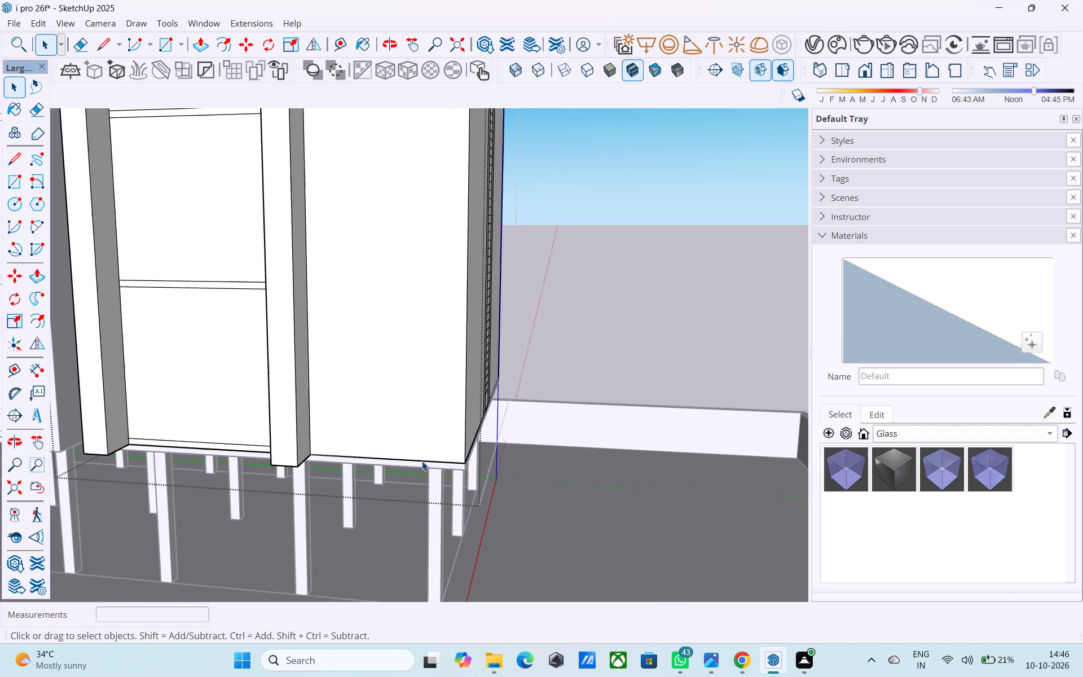
middle_drag(382, 467, 407, 363)
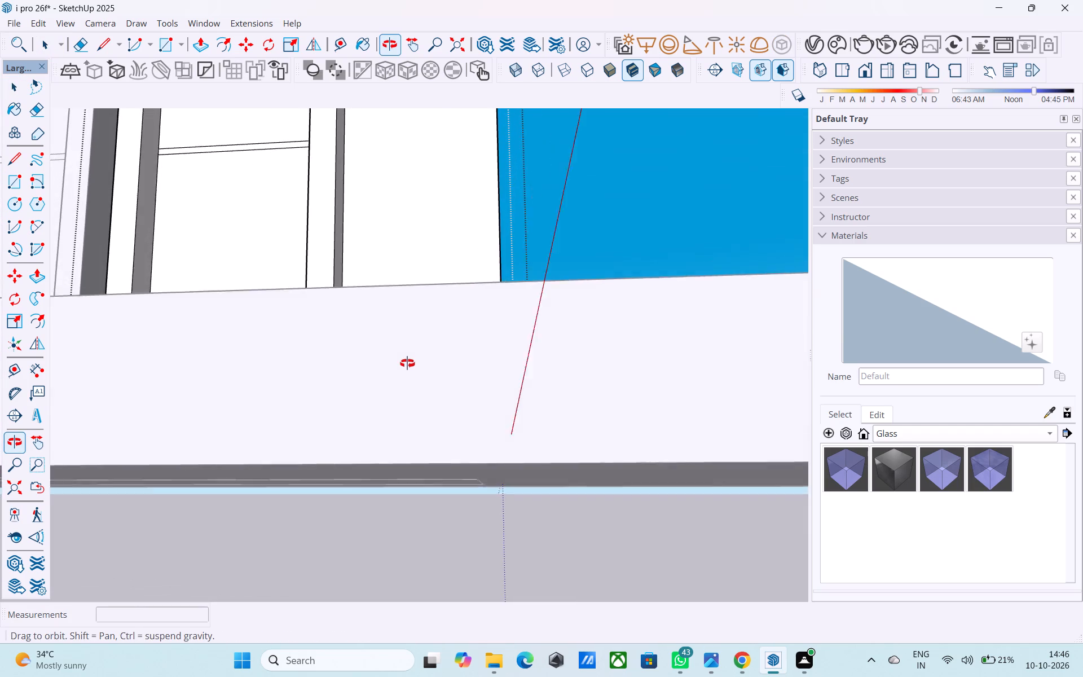
middle_drag(407, 363, 407, 373)
middle_drag(369, 371, 366, 447)
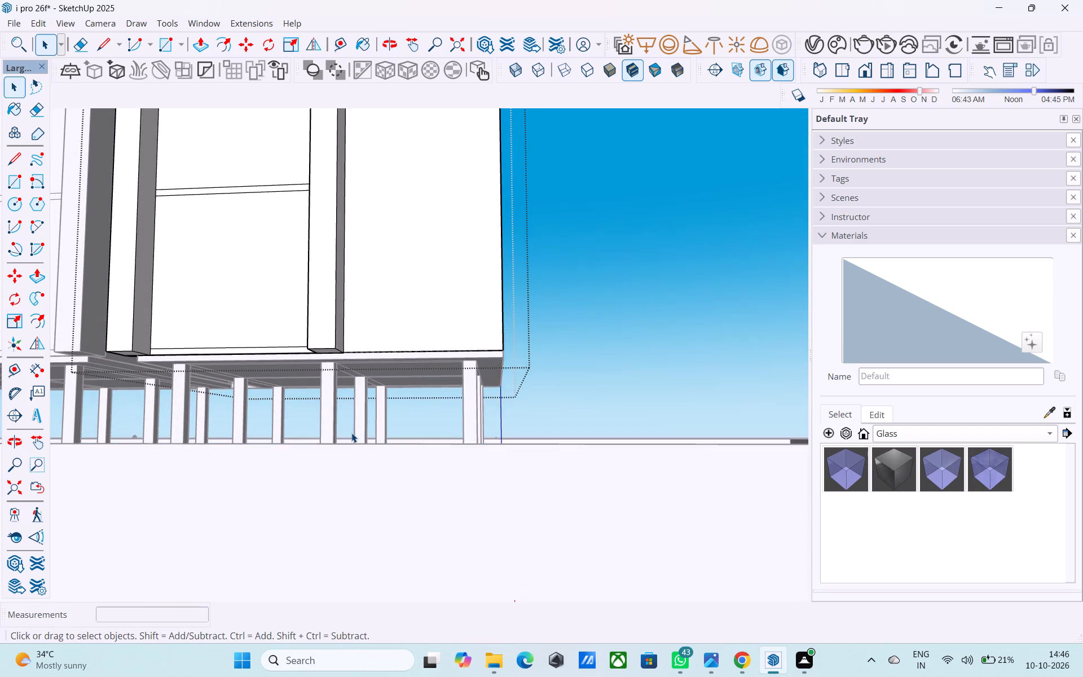
shift+middle_drag(338, 390, 351, 449)
scroll(350, 439, up, 8)
middle_drag(333, 417, 326, 385)
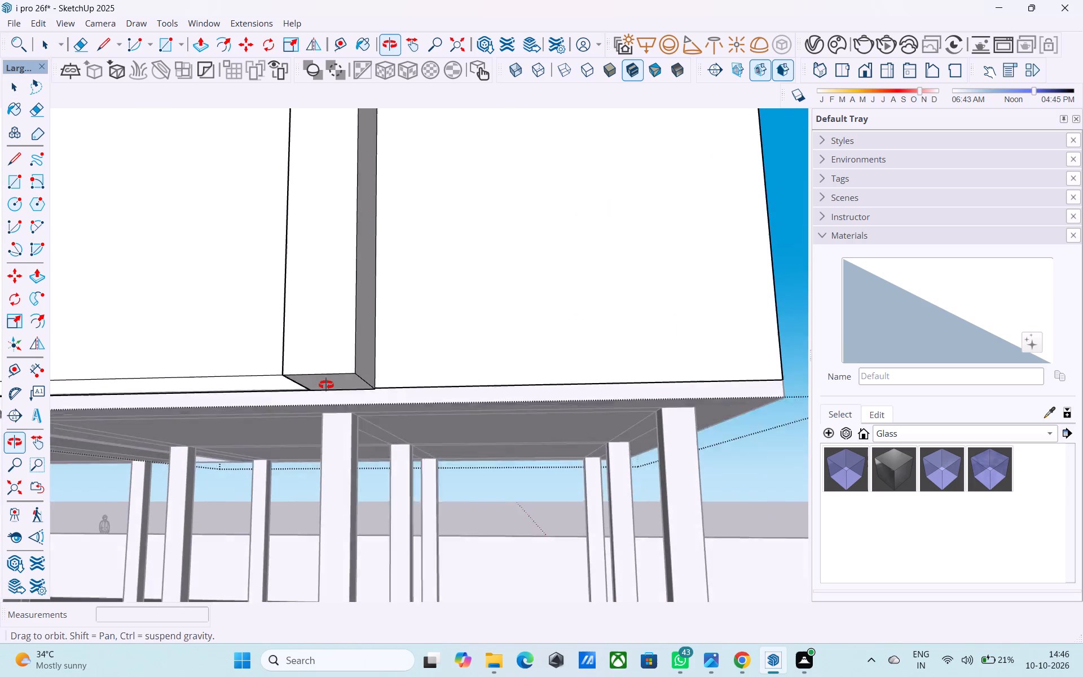
middle_drag(326, 385, 324, 373)
scroll(323, 380, up, 5)
middle_drag(324, 384, 354, 392)
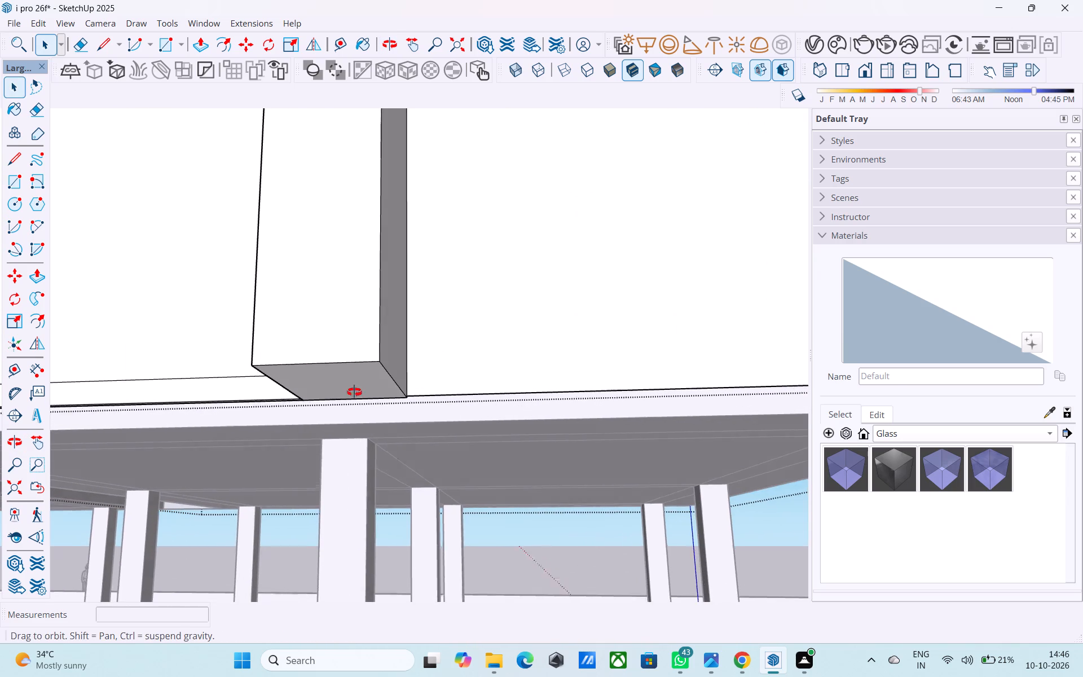
middle_drag(354, 392, 434, 419)
scroll(418, 445, down, 2)
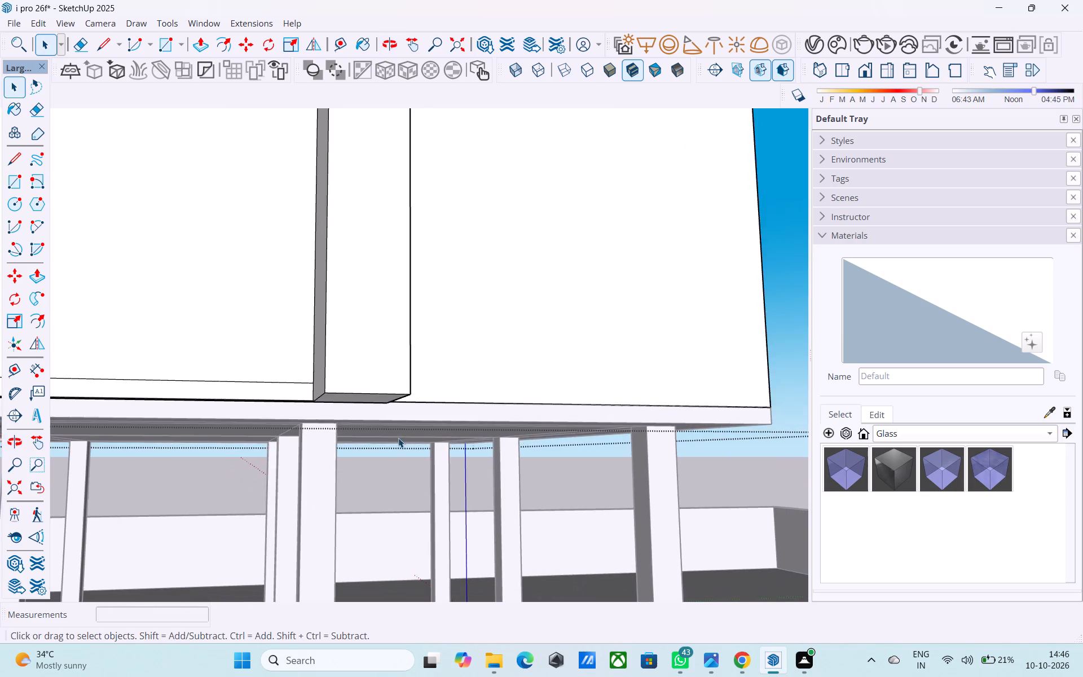
middle_drag(391, 445, 278, 575)
middle_drag(421, 443, 373, 393)
scroll(372, 392, down, 8)
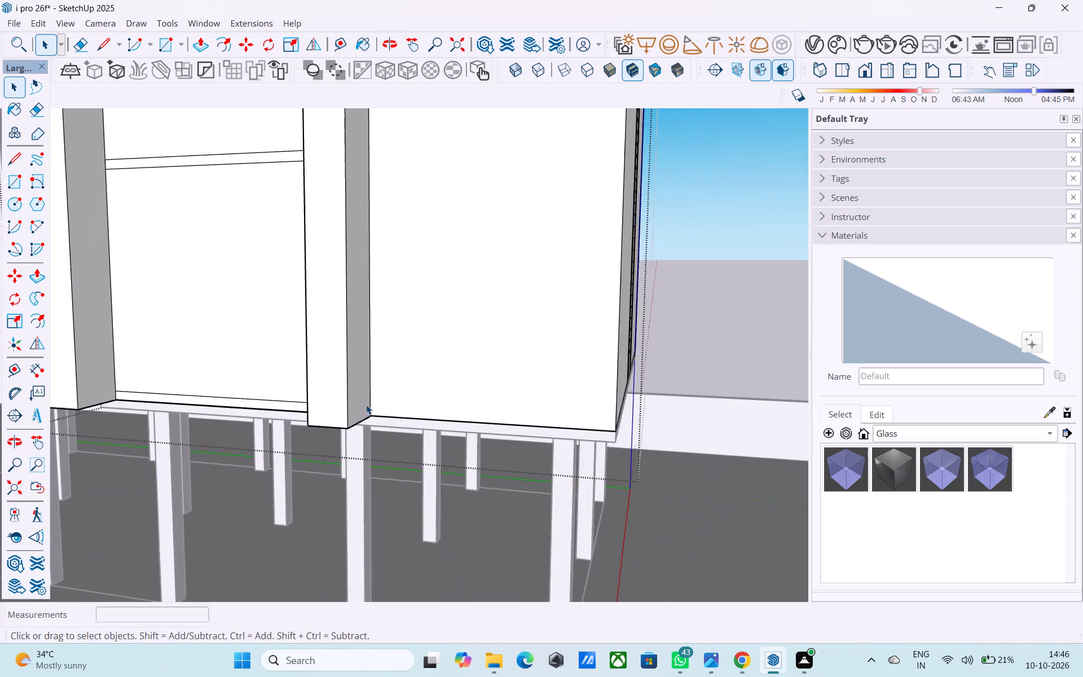
scroll(366, 405, down, 1)
middle_drag(364, 407, 341, 439)
scroll(338, 432, down, 9)
click(517, 383)
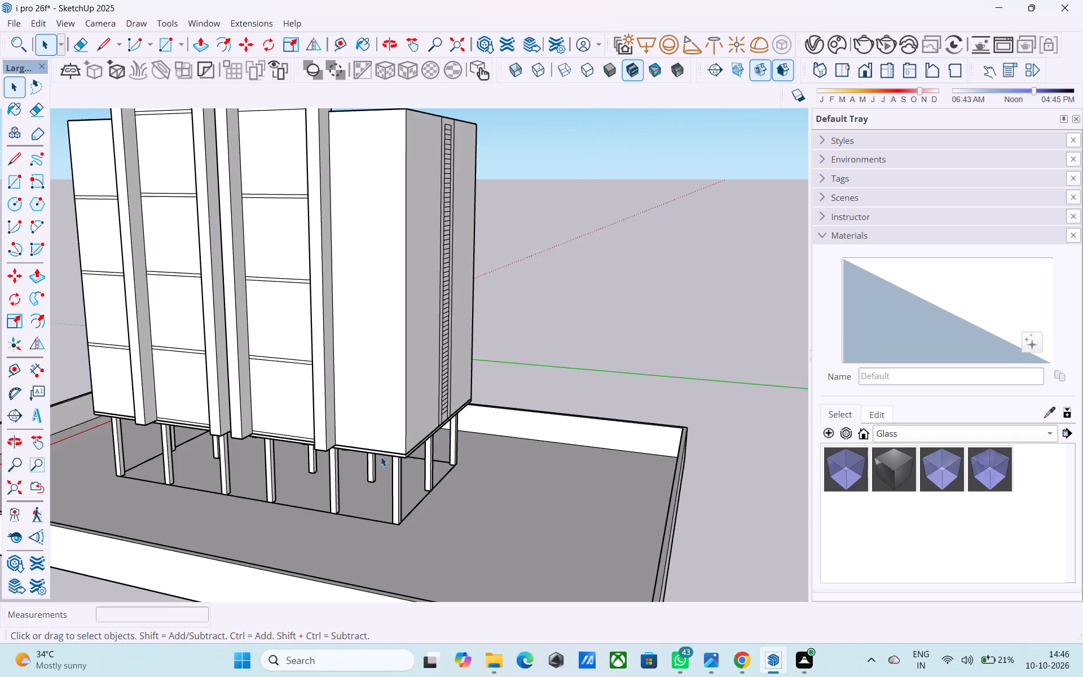
Extend the front edge of the right block's base slab outward 3', flush with the front of its frame legs.
scroll(353, 456, up, 9)
click(342, 441)
scroll(342, 441, up, 4)
double_click(342, 441)
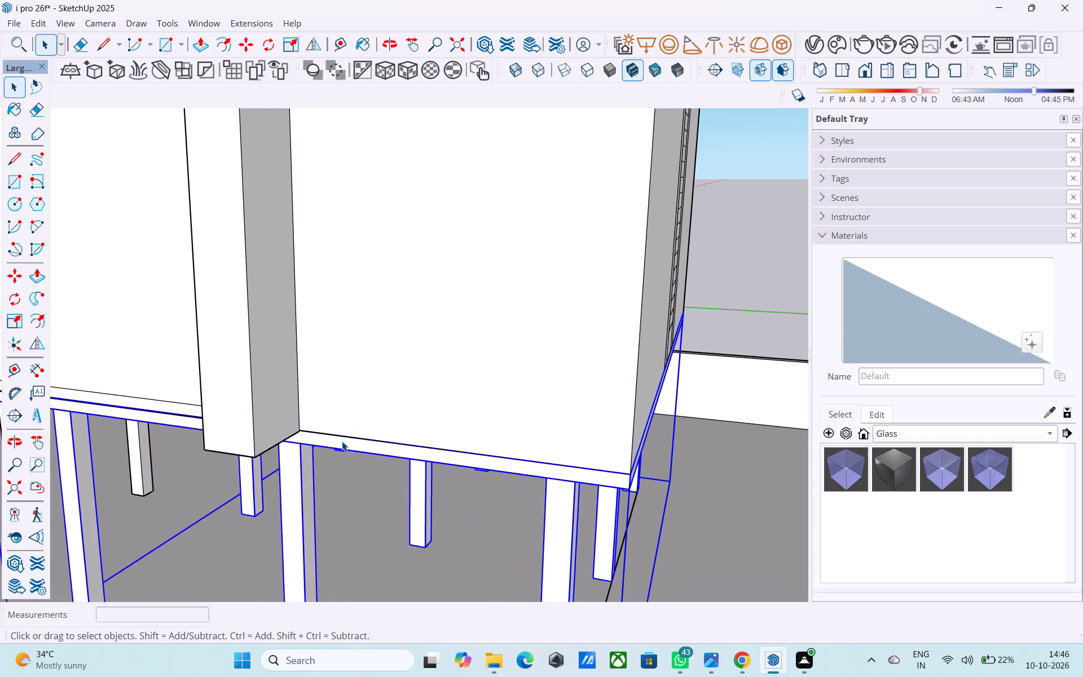
scroll(337, 441, up, 3)
middle_drag(337, 441, 362, 390)
click(288, 469)
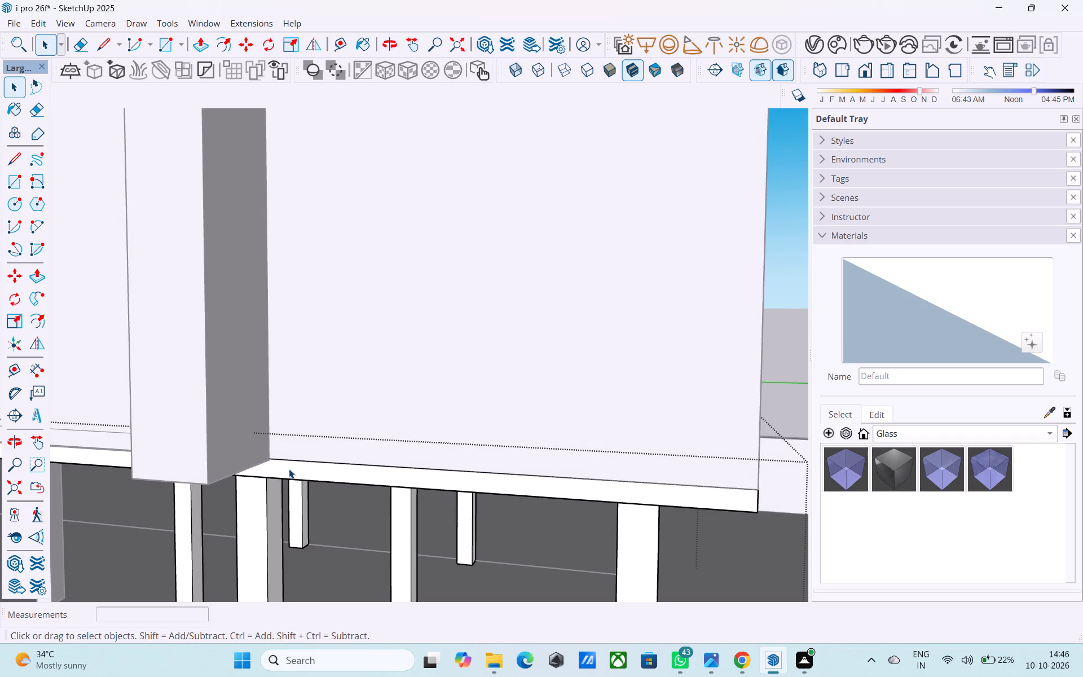
key(p)
click(289, 469)
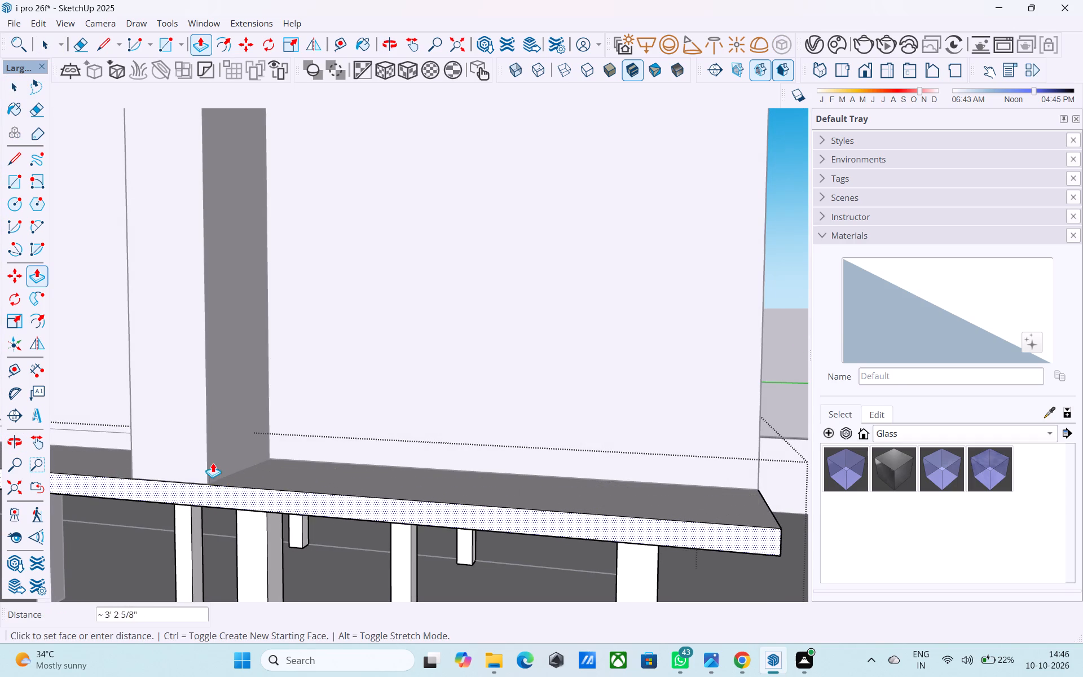
click(207, 456)
scroll(322, 449, down, 14)
middle_drag(394, 443, 505, 442)
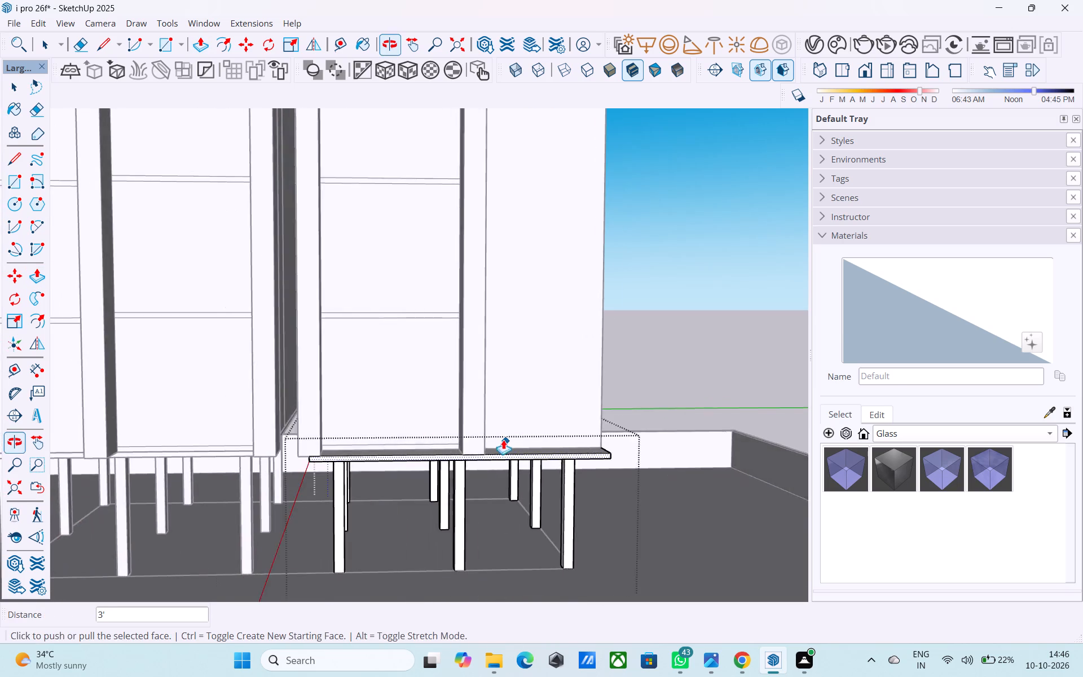
Examine the right block's base slab edges around its outer side and rear.
scroll(499, 436, down, 2)
middle_drag(432, 445, 208, 485)
middle_drag(406, 431, 200, 488)
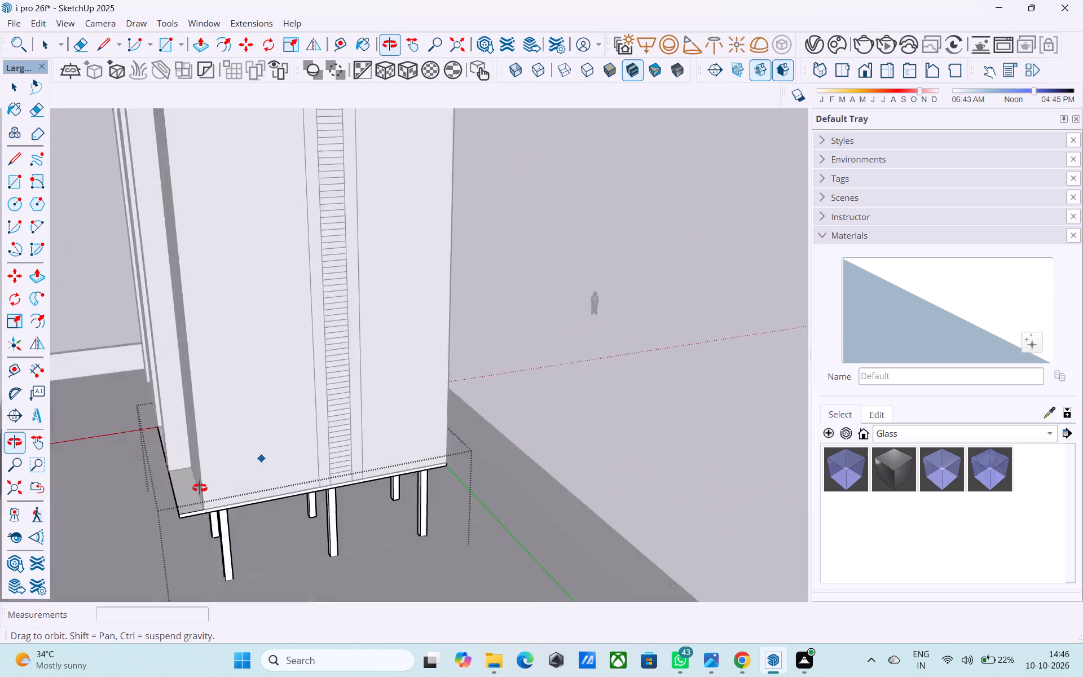
middle_drag(200, 488, 157, 486)
shift+middle_drag(292, 447, 131, 437)
scroll(351, 442, up, 3)
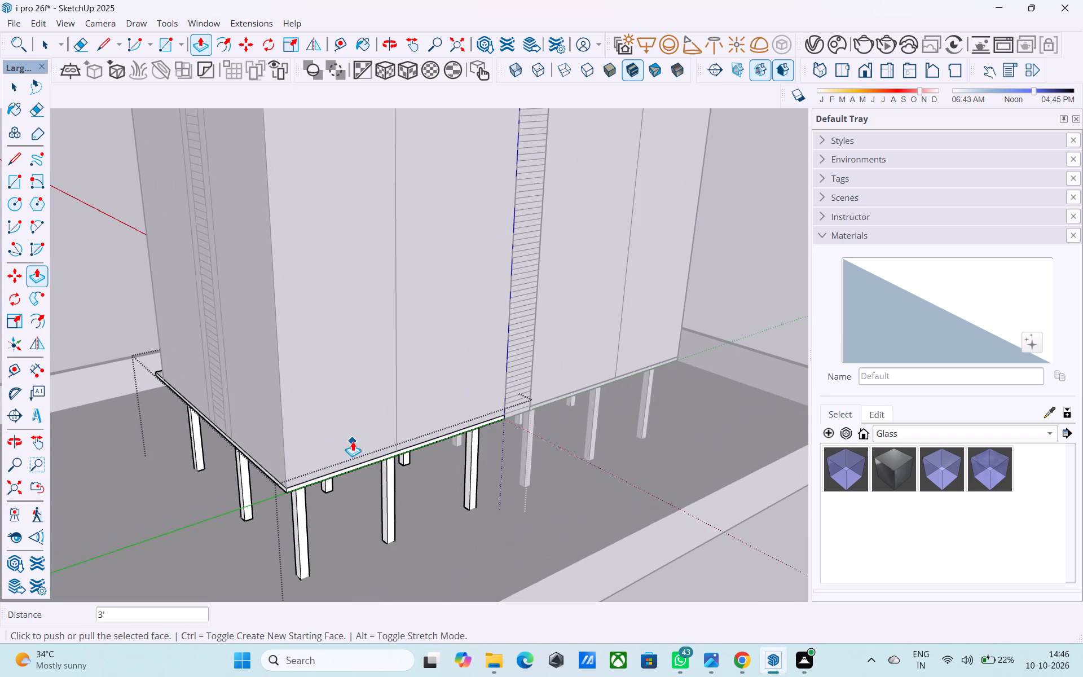
middle_drag(364, 443, 620, 425)
middle_drag(363, 432, 719, 404)
middle_drag(389, 406, 594, 405)
shift+middle_drag(540, 404, 596, 394)
scroll(560, 391, down, 5)
key(space)
click(274, 324)
Extend the front edge of the left block's base slab outward, flush with the front of its frame legs.
scroll(314, 377, up, 3)
scroll(442, 414, up, 3)
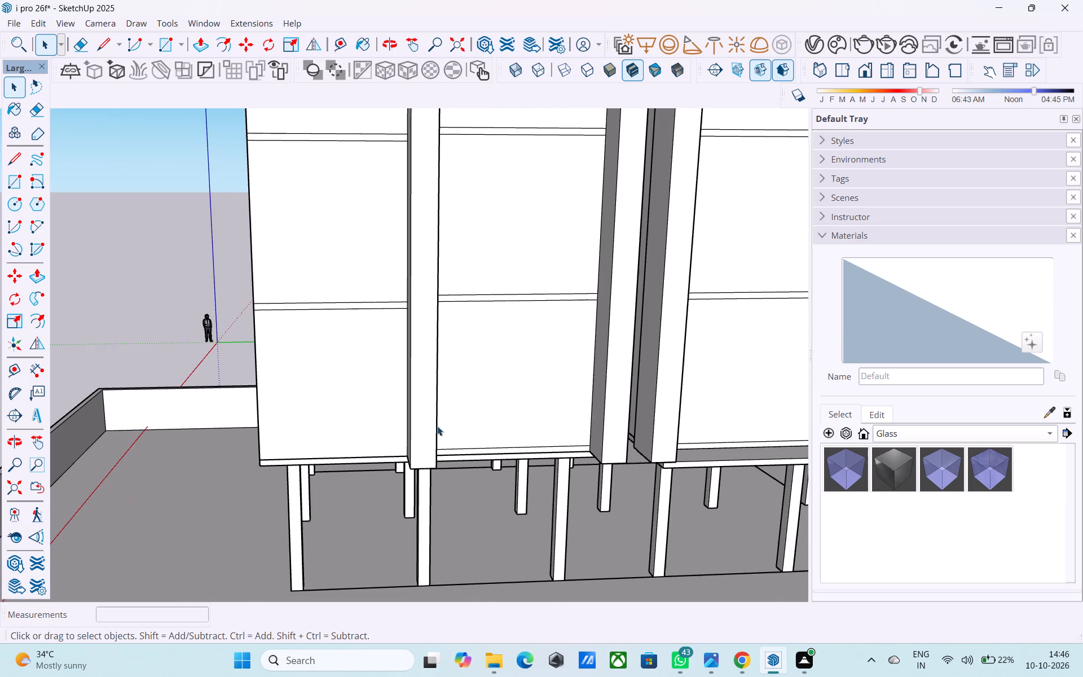
scroll(353, 471, up, 4)
double_click(354, 455)
middle_drag(354, 453, 372, 355)
middle_drag(373, 365, 342, 475)
scroll(342, 468, up, 1)
middle_drag(342, 475, 341, 491)
scroll(340, 467, down, 15)
scroll(384, 326, down, 7)
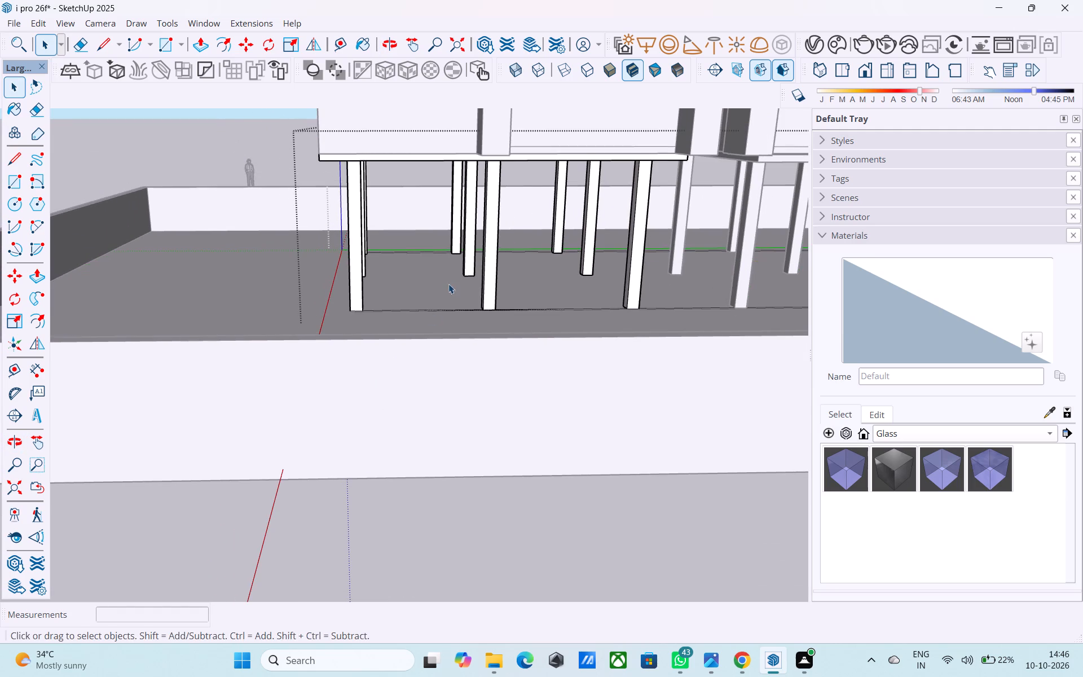
middle_drag(450, 283, 403, 368)
shift+scroll(404, 367, up, 1)
shift+middle_drag(560, 250, 527, 297)
scroll(527, 297, up, 4)
click(517, 295)
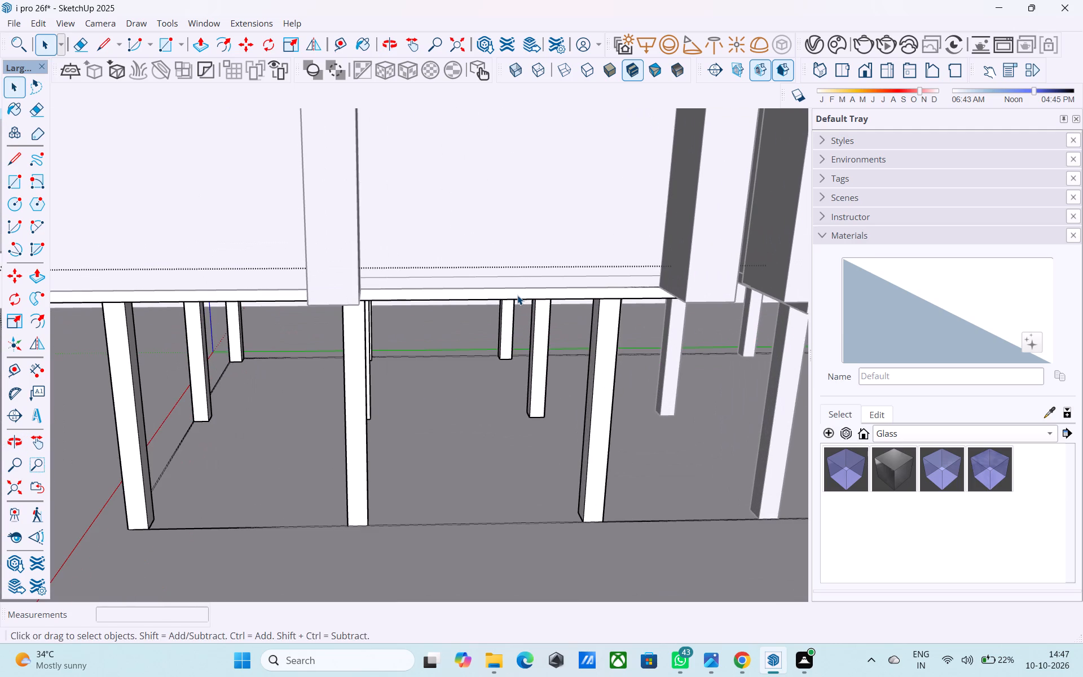
key(p)
click(515, 294)
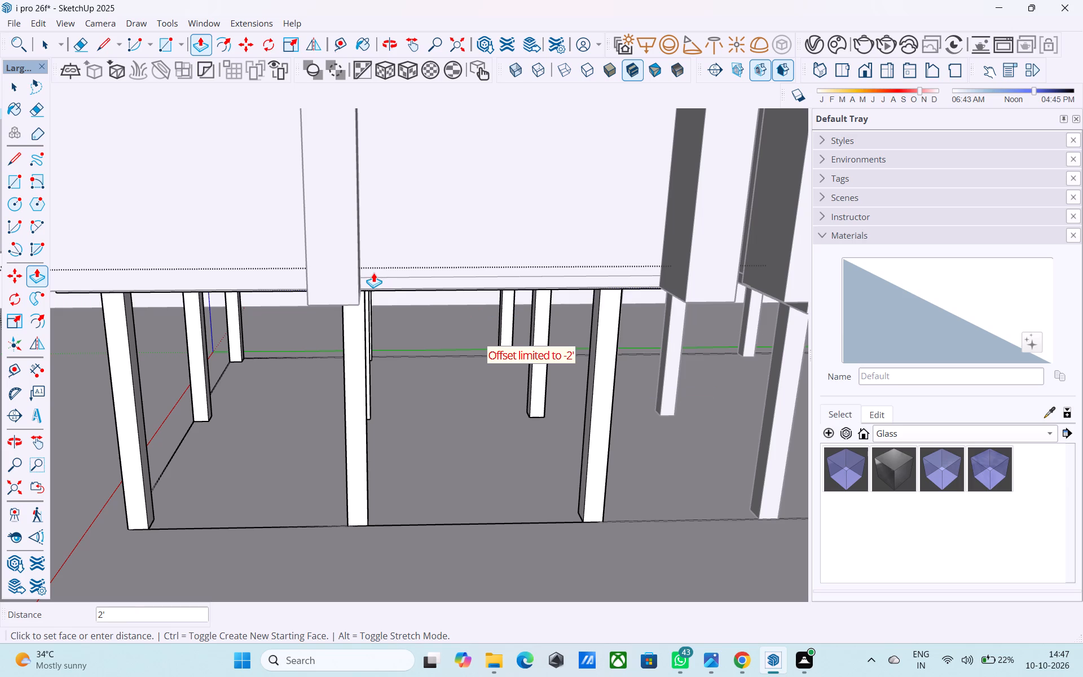
click(360, 274)
scroll(359, 307, down, 4)
Extend the left block's base slab on the side facing the central gap, flush with the adjacent frame leg.
middle_drag(487, 304, 347, 262)
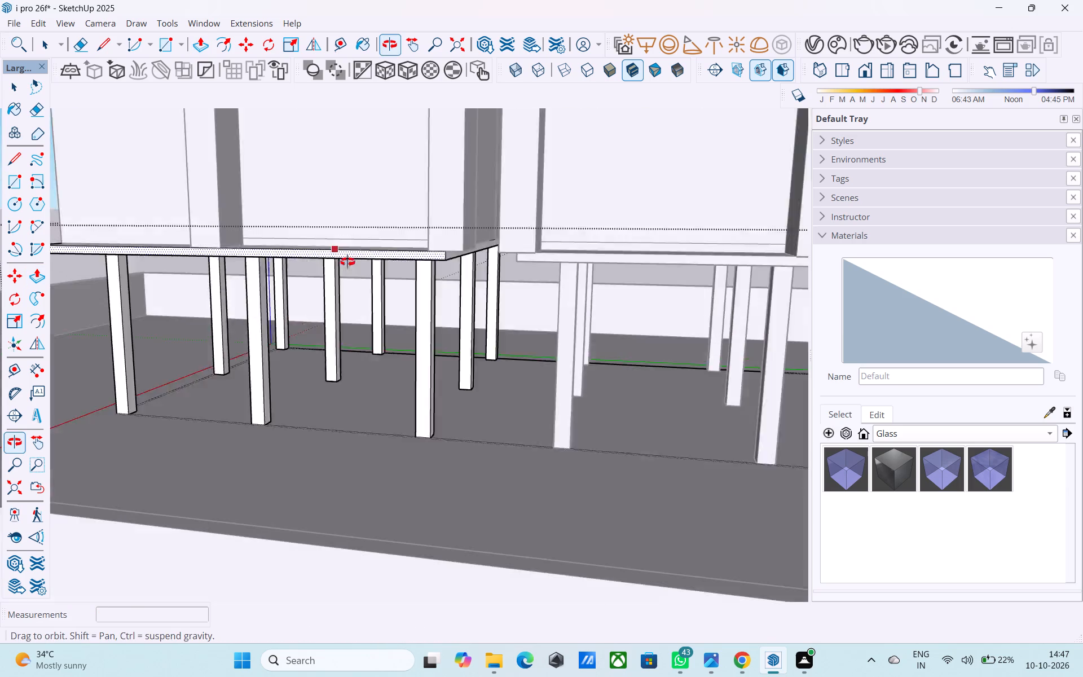
middle_drag(347, 262, 331, 263)
scroll(420, 242, up, 6)
scroll(328, 256, up, 3)
key(space)
click(327, 244)
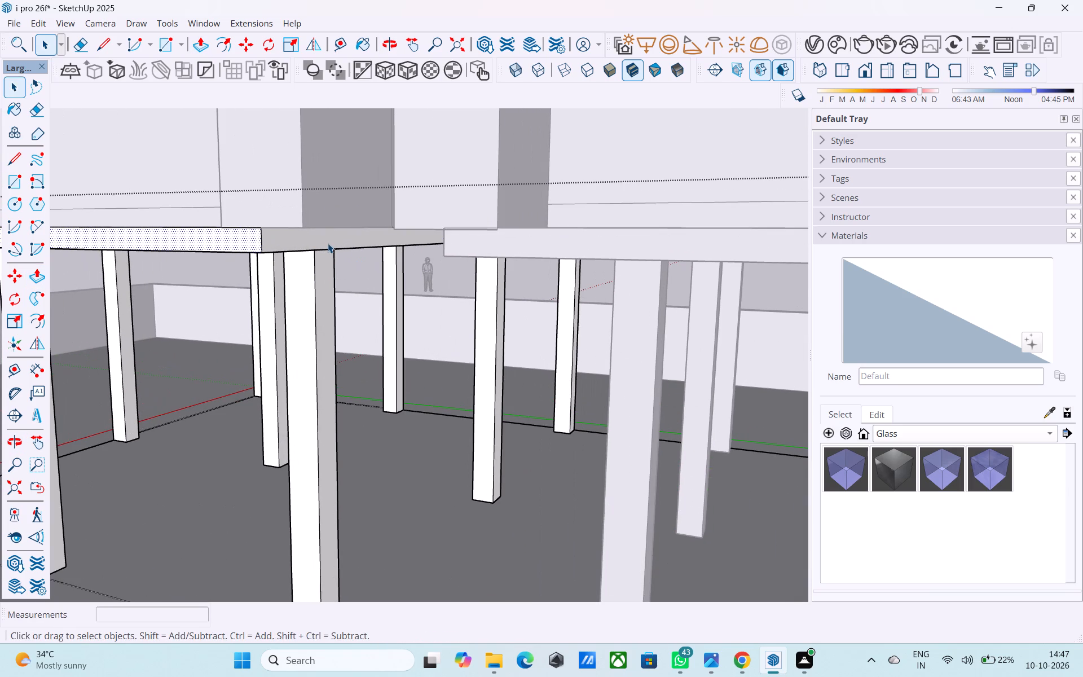
key(p)
click(326, 244)
click(312, 198)
scroll(324, 216, down, 3)
middle_drag(338, 235, 575, 234)
key(space)
click(399, 231)
scroll(346, 300, down, 5)
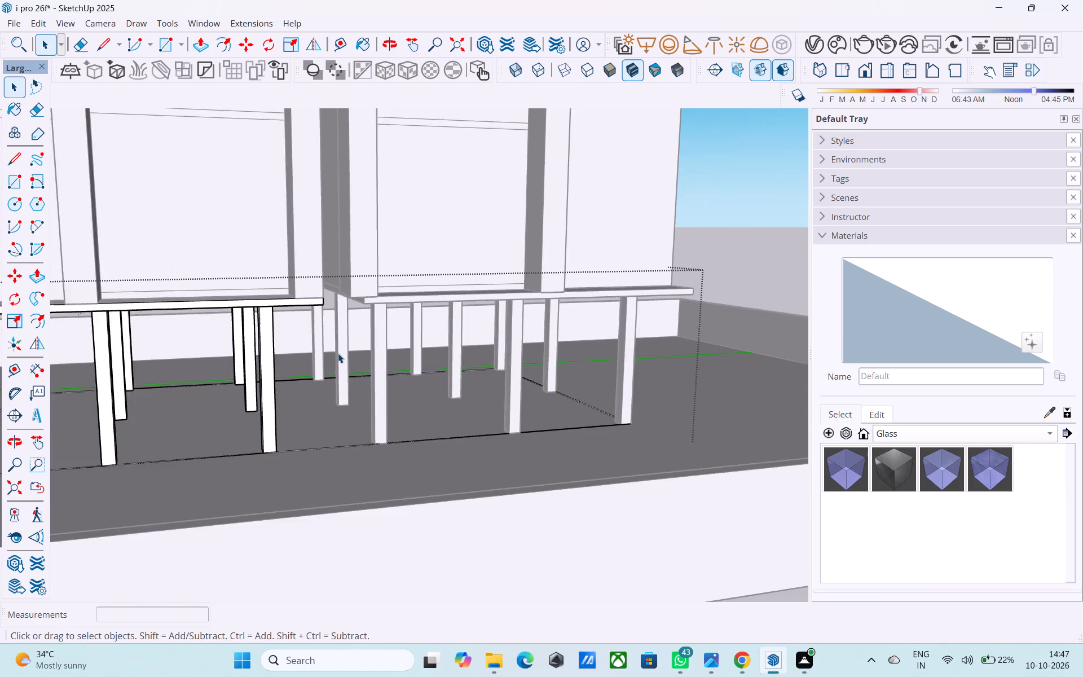
scroll(338, 353, down, 5)
scroll(381, 340, up, 1)
scroll(381, 340, down, 5)
click(599, 264)
Extend the right block's base slab on the side facing the central gap, flush with its inner frame leg.
scroll(425, 314, up, 12)
middle_drag(318, 322, 316, 310)
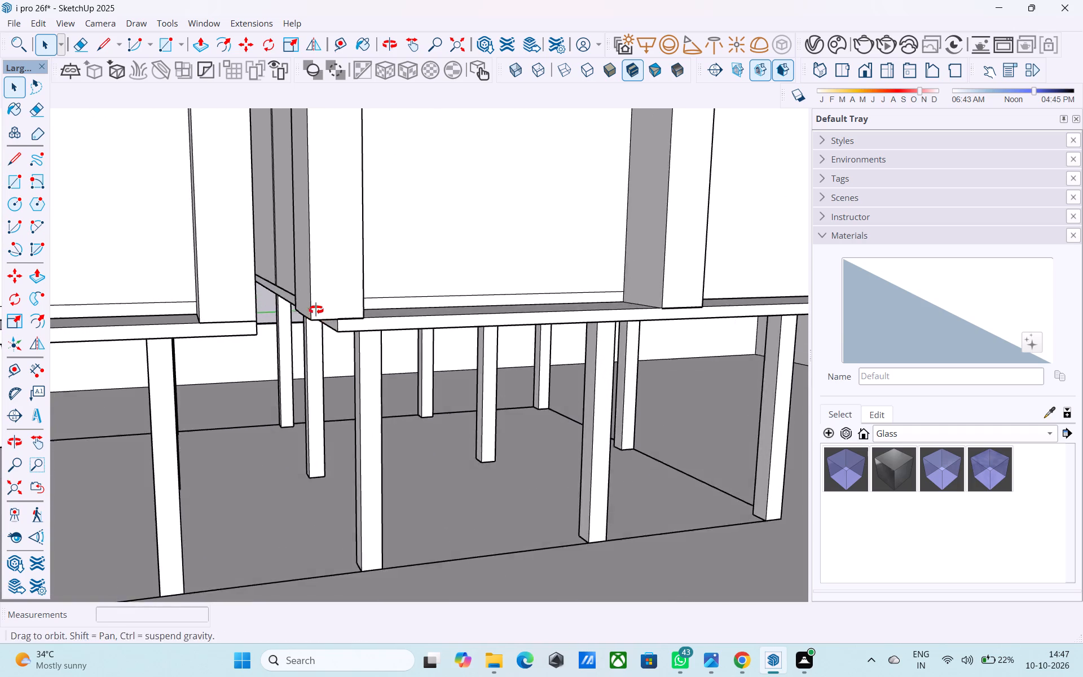
middle_drag(316, 310, 318, 302)
scroll(314, 305, up, 4)
click(315, 311)
scroll(318, 310, up, 5)
middle_drag(322, 302, 331, 265)
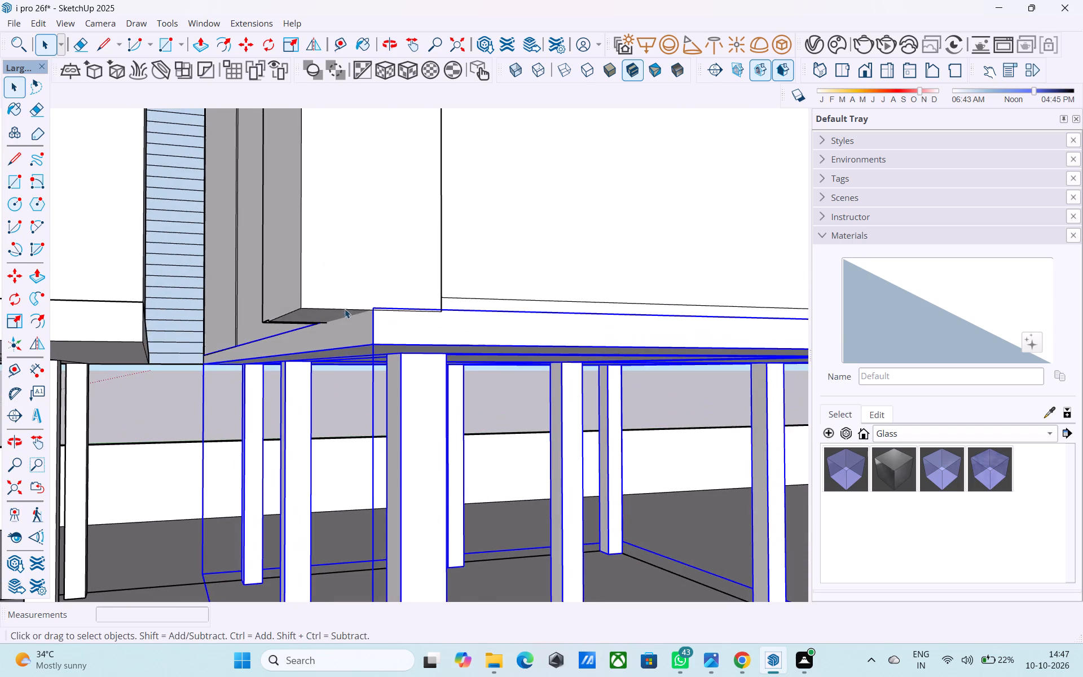
double_click(340, 326)
click(325, 344)
key(p)
click(329, 329)
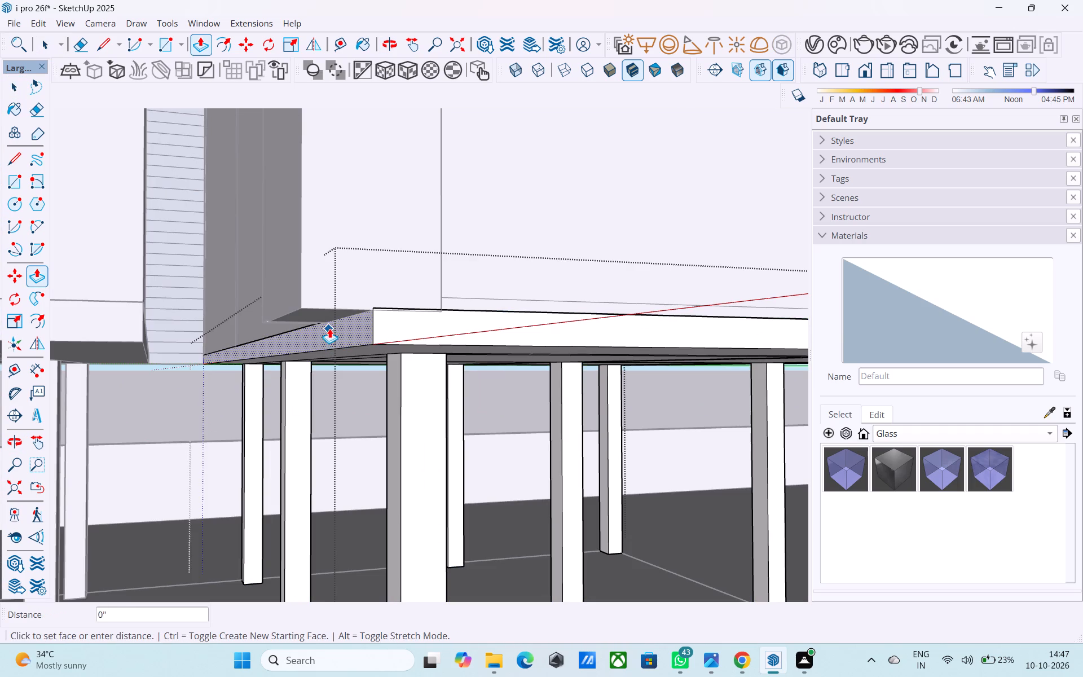
click(298, 261)
scroll(296, 311, down, 7)
key(space)
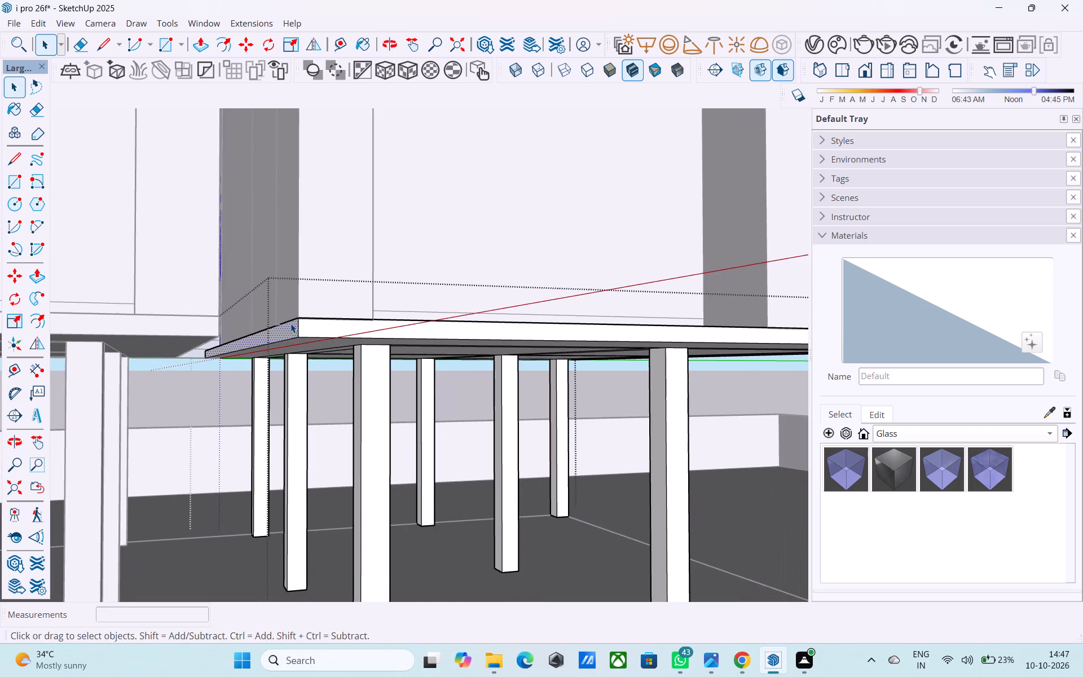
scroll(290, 324, down, 11)
middle_drag(290, 324, 293, 332)
scroll(300, 328, down, 4)
middle_drag(367, 285, 336, 394)
click(640, 230)
Examine the extended base slabs along the front and at the gap between the two blocks.
scroll(421, 268, down, 2)
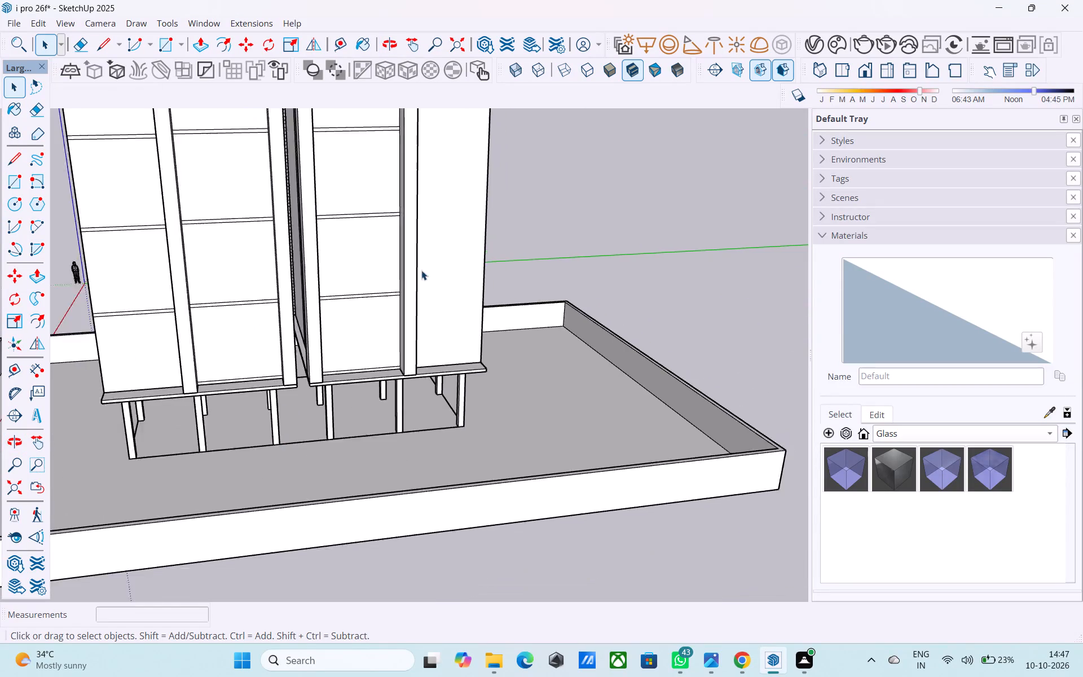
scroll(421, 270, down, 5)
middle_drag(406, 261, 420, 340)
middle_drag(378, 323, 363, 363)
scroll(355, 373, up, 3)
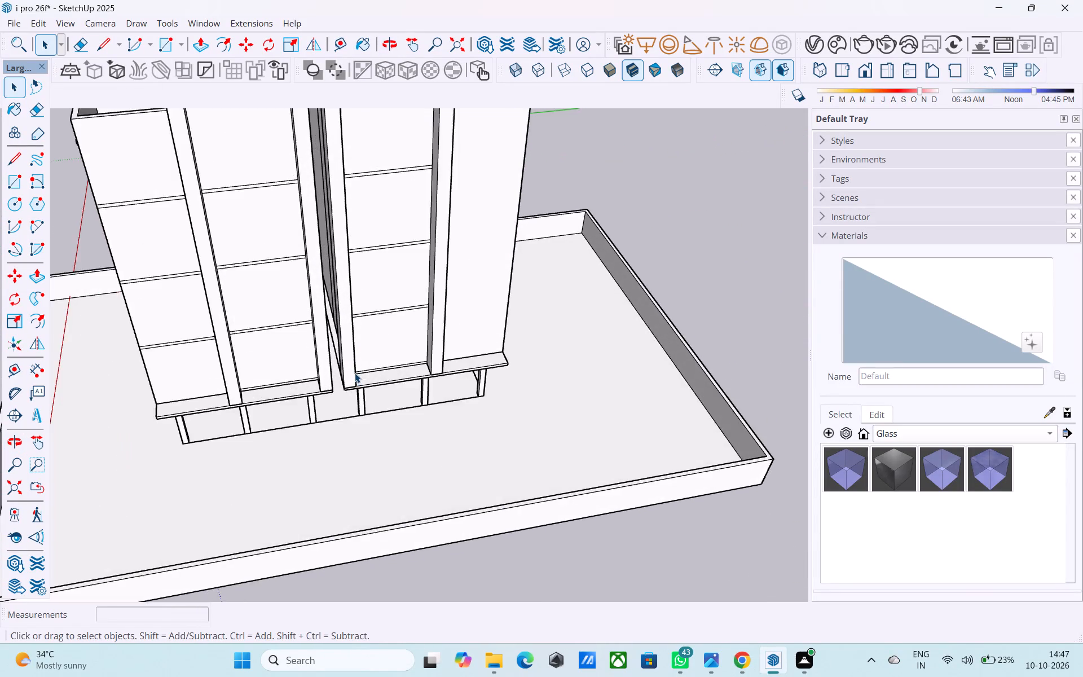
scroll(355, 373, up, 10)
scroll(322, 373, down, 4)
middle_drag(322, 373, 340, 372)
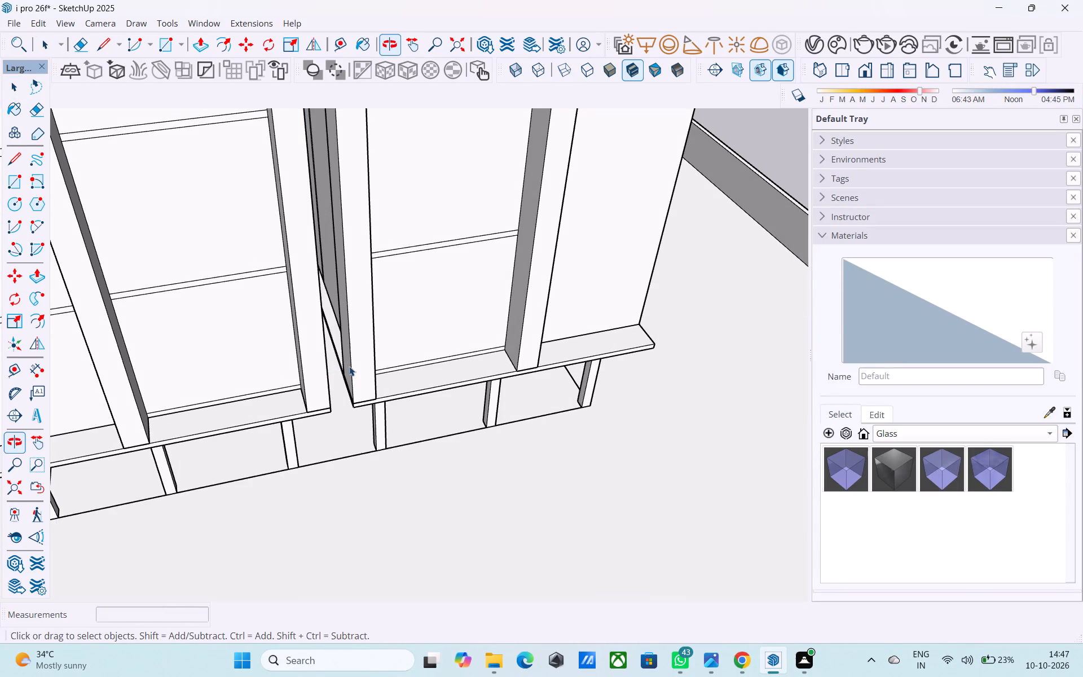
scroll(302, 374, down, 4)
middle_drag(302, 374, 309, 375)
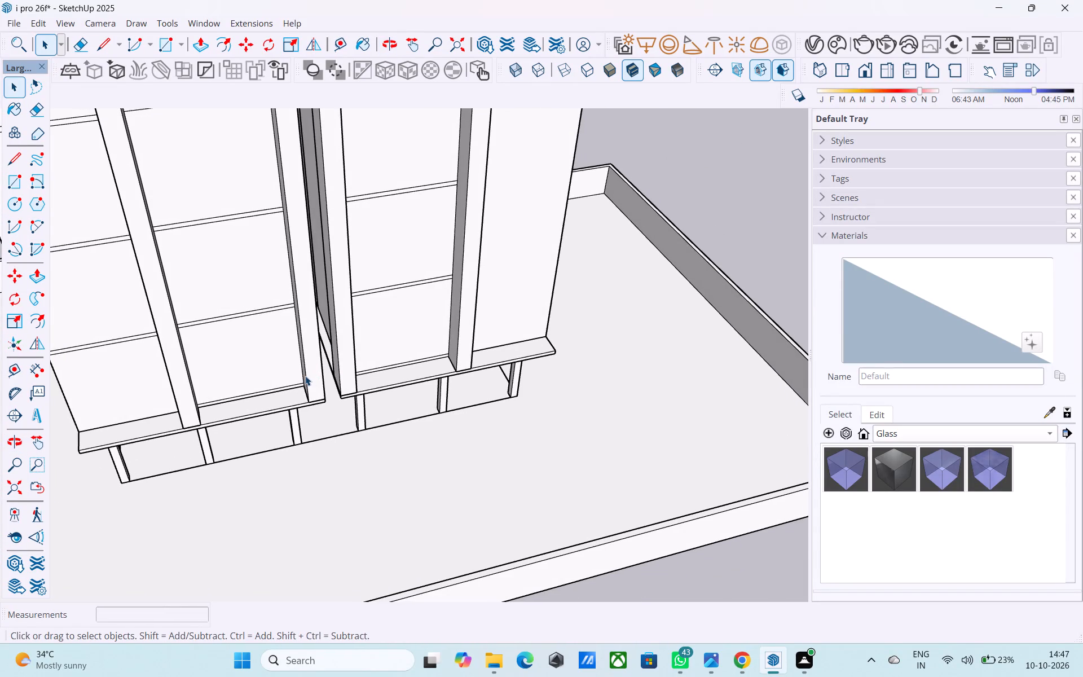
Save the model.
key(ctrl+s)
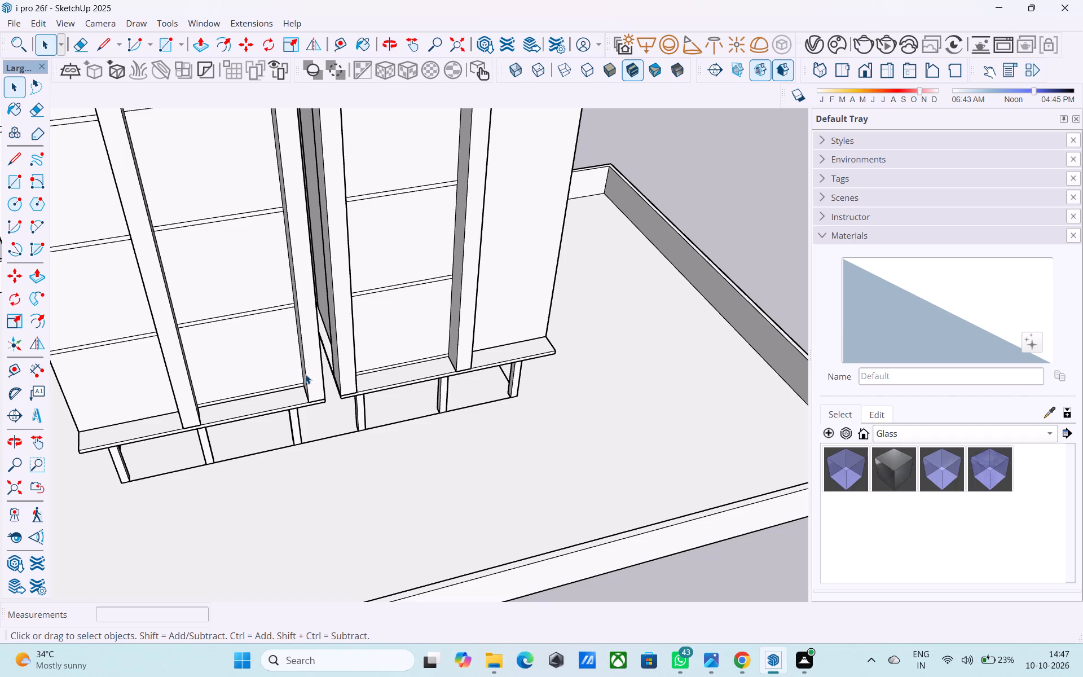
Examine the whole building from both front corners, comparing the two blocks' outer wings.
scroll(302, 379, down, 3)
middle_drag(302, 380, 402, 371)
scroll(402, 370, down, 1)
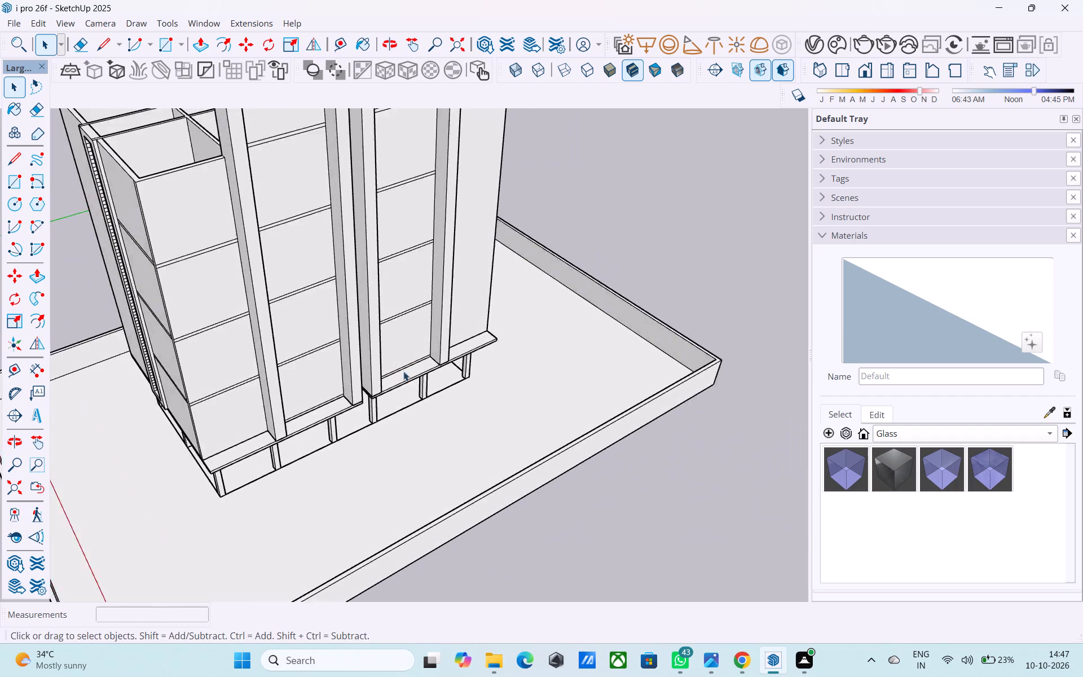
scroll(403, 371, down, 5)
middle_drag(499, 350, 515, 316)
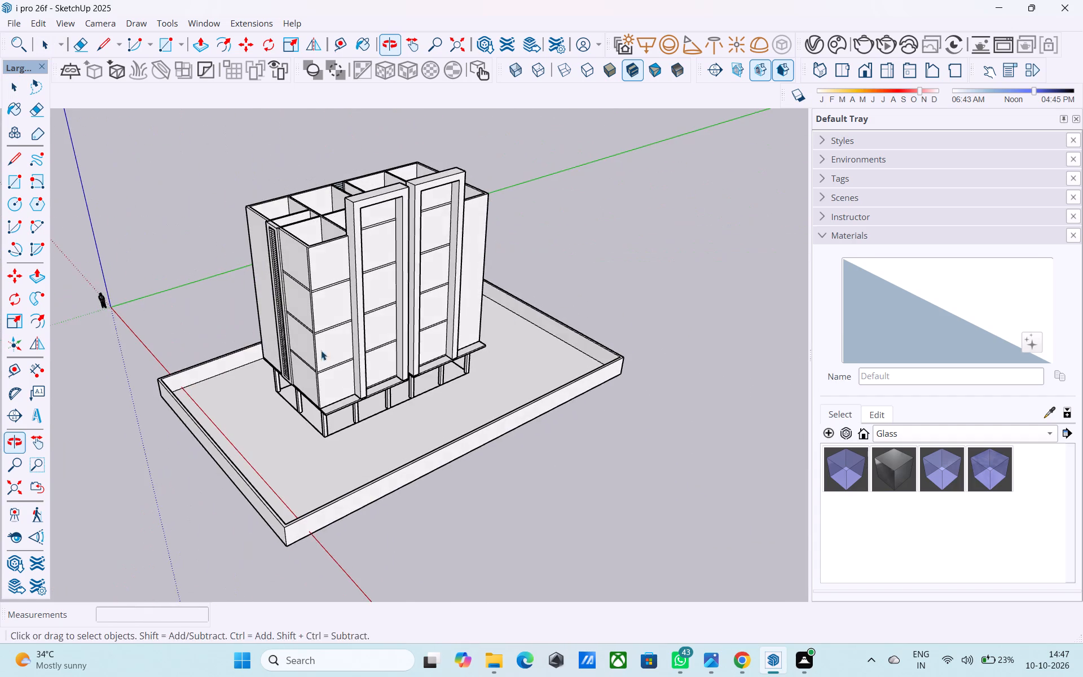
middle_drag(300, 353, 193, 381)
middle_drag(478, 341, 199, 317)
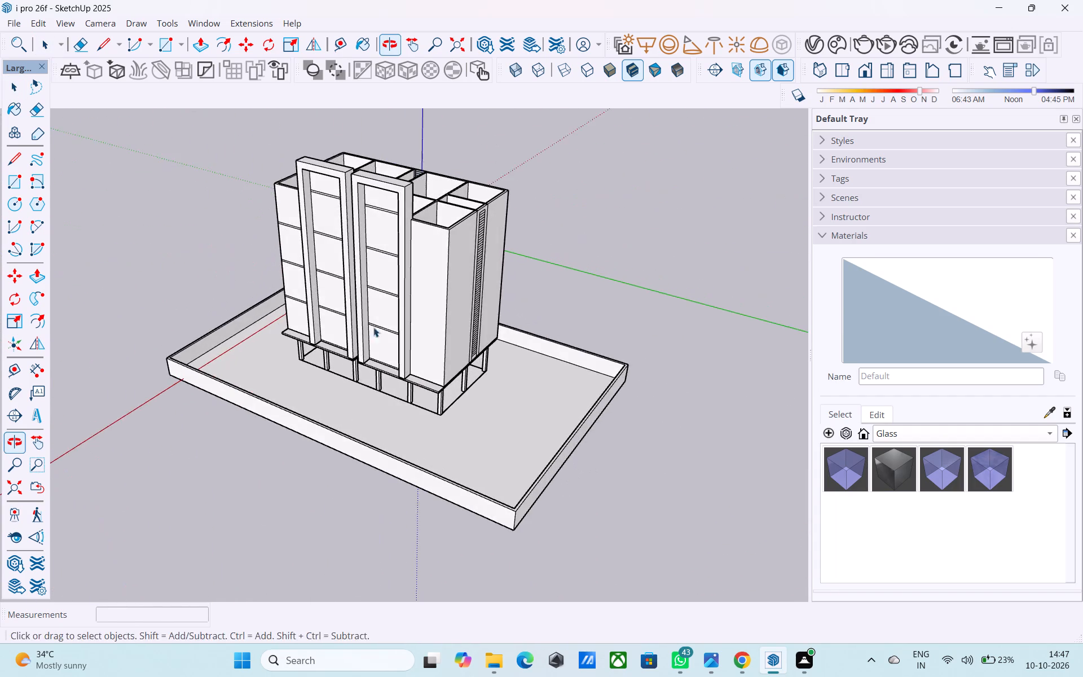
middle_drag(438, 326, 578, 285)
middle_drag(527, 275, 519, 326)
Inside the right block, copy the bottom front edge of its outer wing 12' straight up.
scroll(457, 430, up, 5)
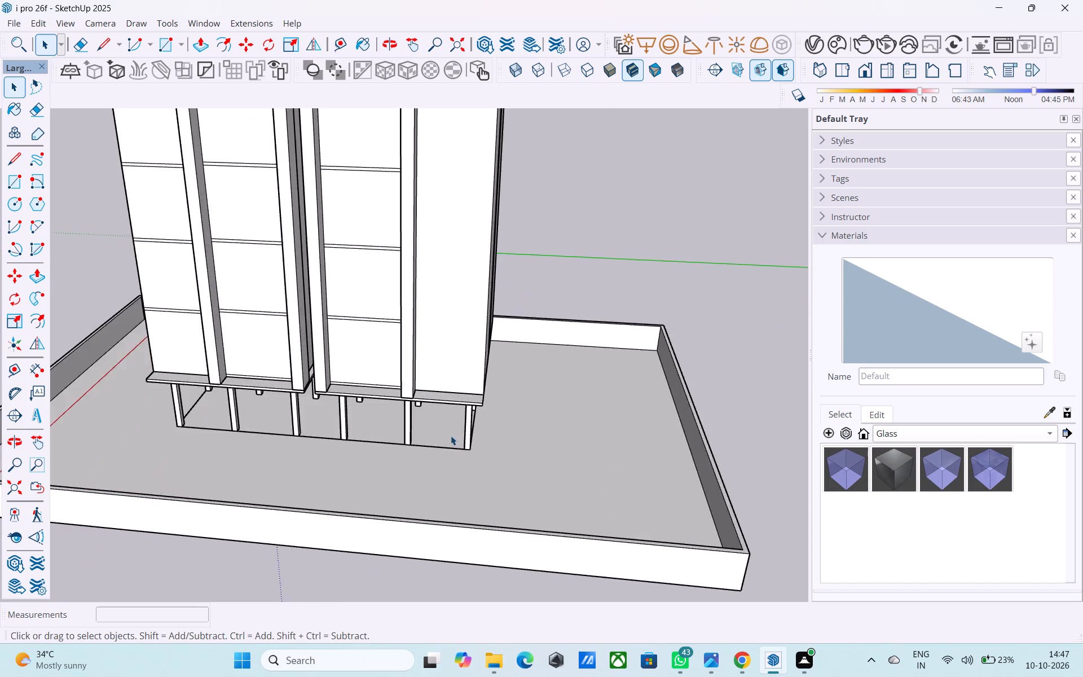
scroll(451, 436, up, 7)
click(424, 375)
double_click(445, 336)
scroll(439, 371, up, 4)
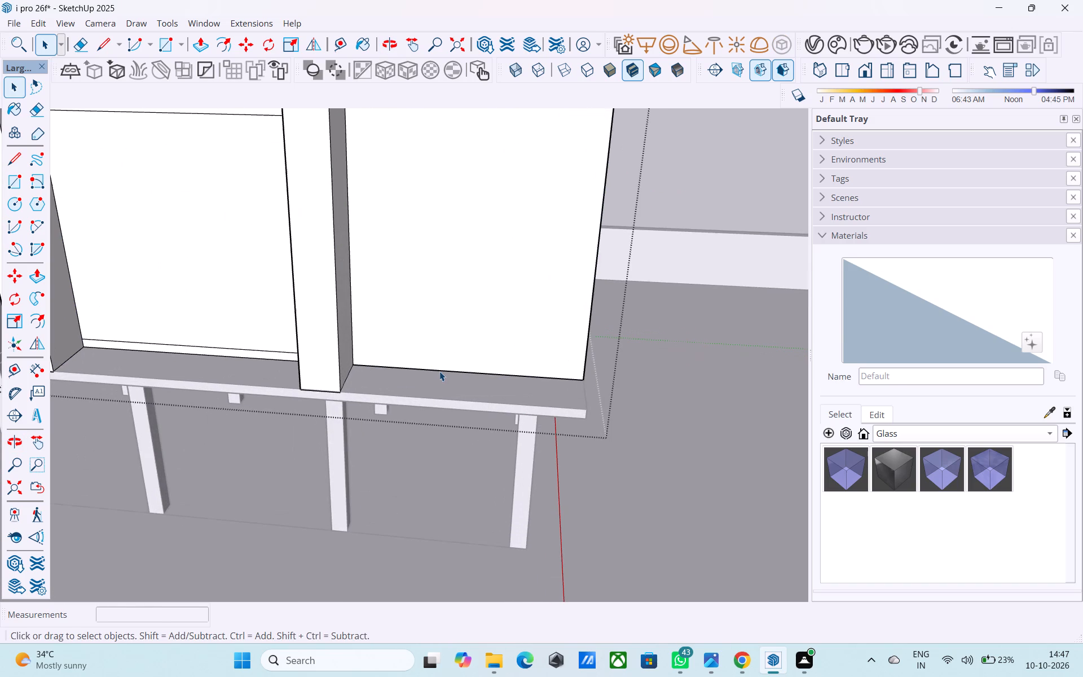
click(439, 371)
key(m)
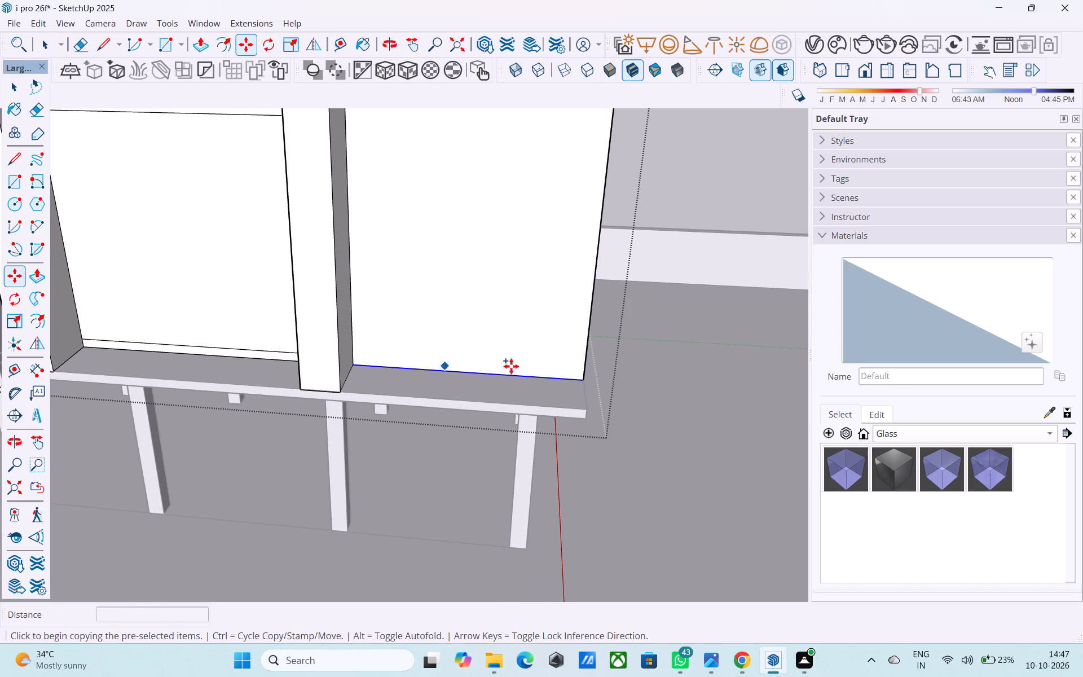
click(587, 383)
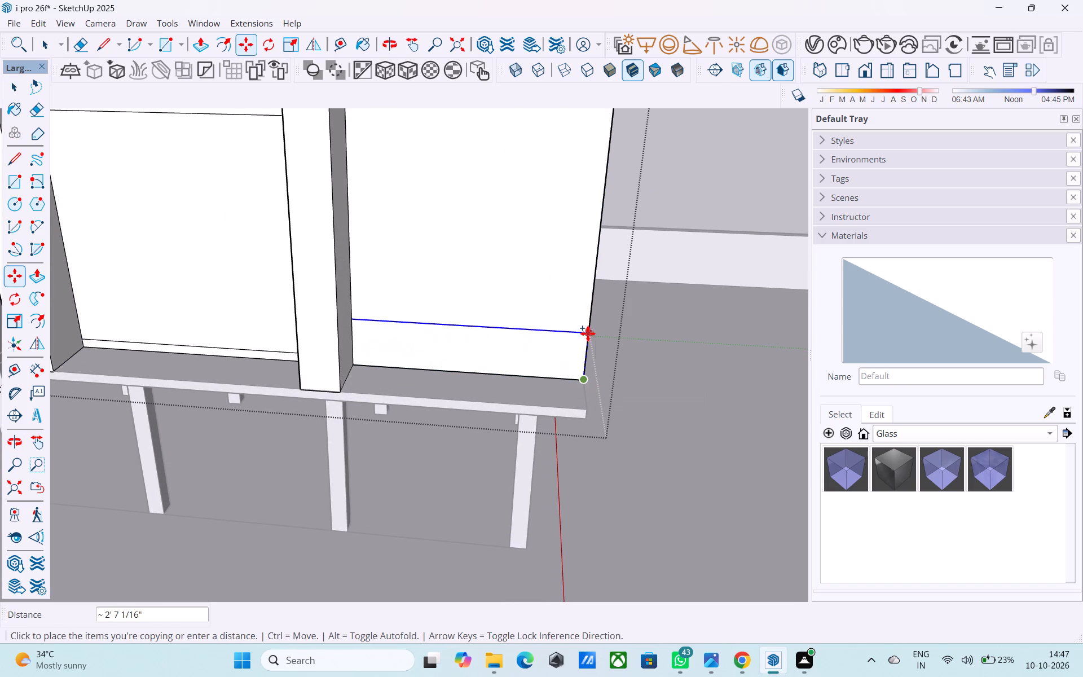
text(12')
key(Return)
scroll(545, 361, down, 10)
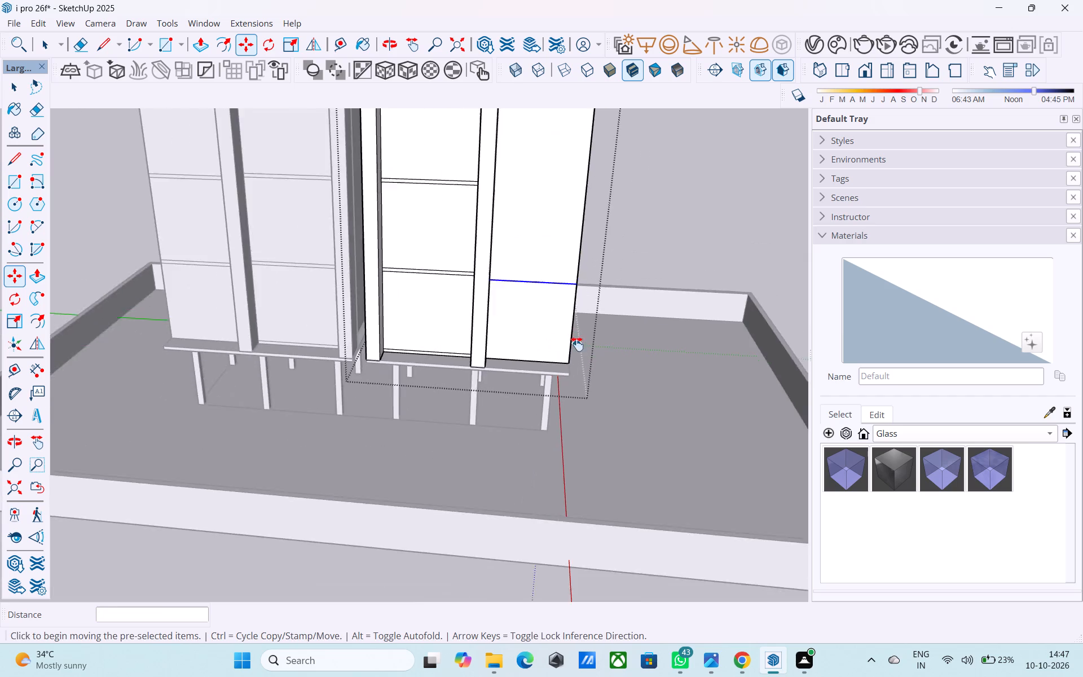
Copy the new horizontal line 6" upward to form the first floor band on the right block's outer wing.
shift+middle_drag(577, 344, 513, 451)
scroll(511, 449, up, 7)
click(450, 392)
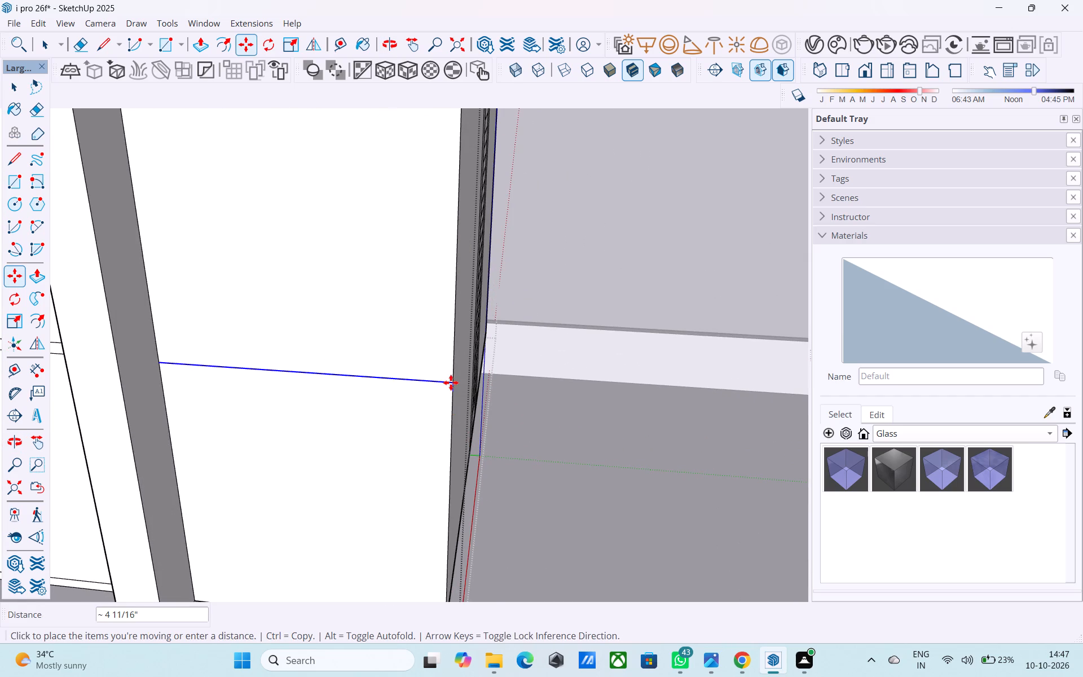
text(6")
key(Return)
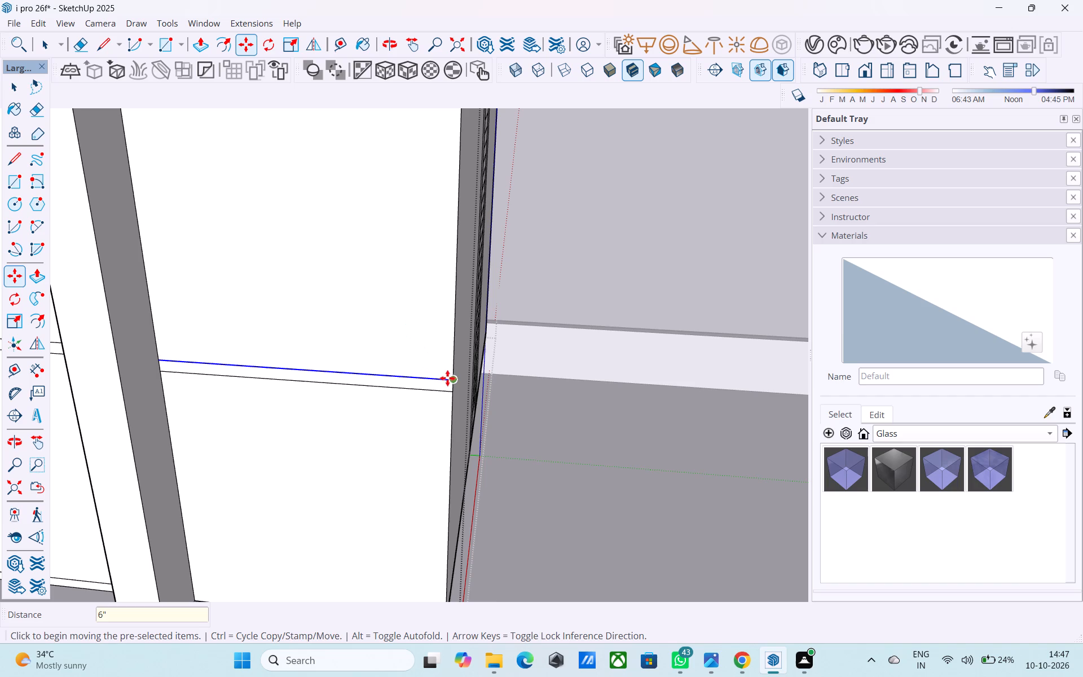
Copy the first floor band's upper line 12' upward as the lower edge of the second band.
click(452, 379)
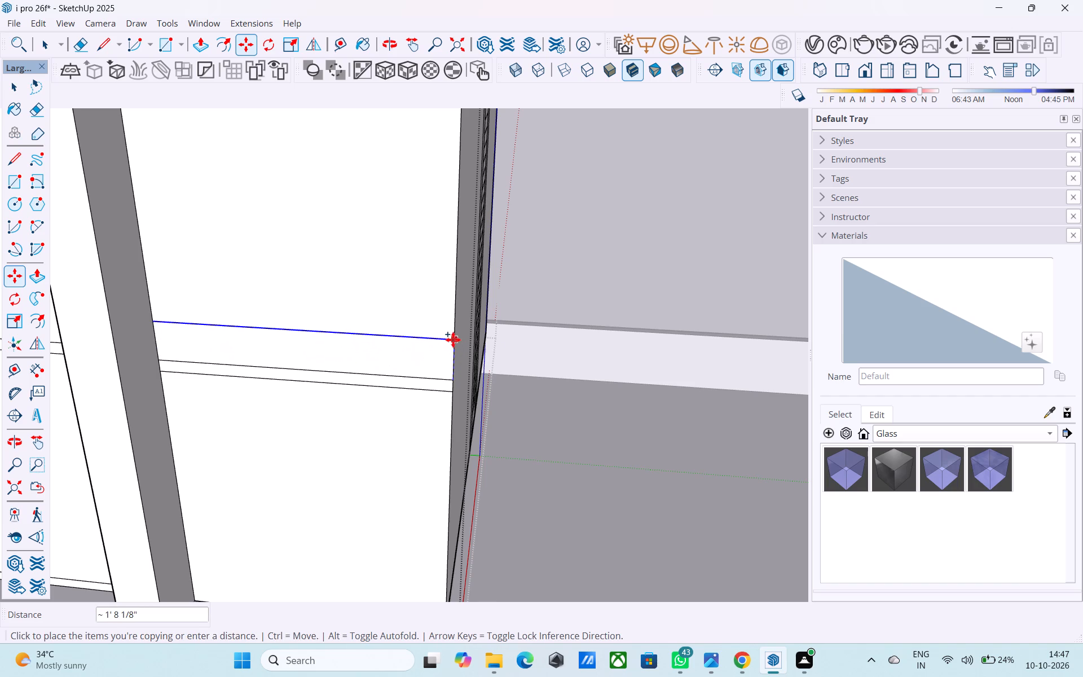
key(1)
text(2')
key(Return)
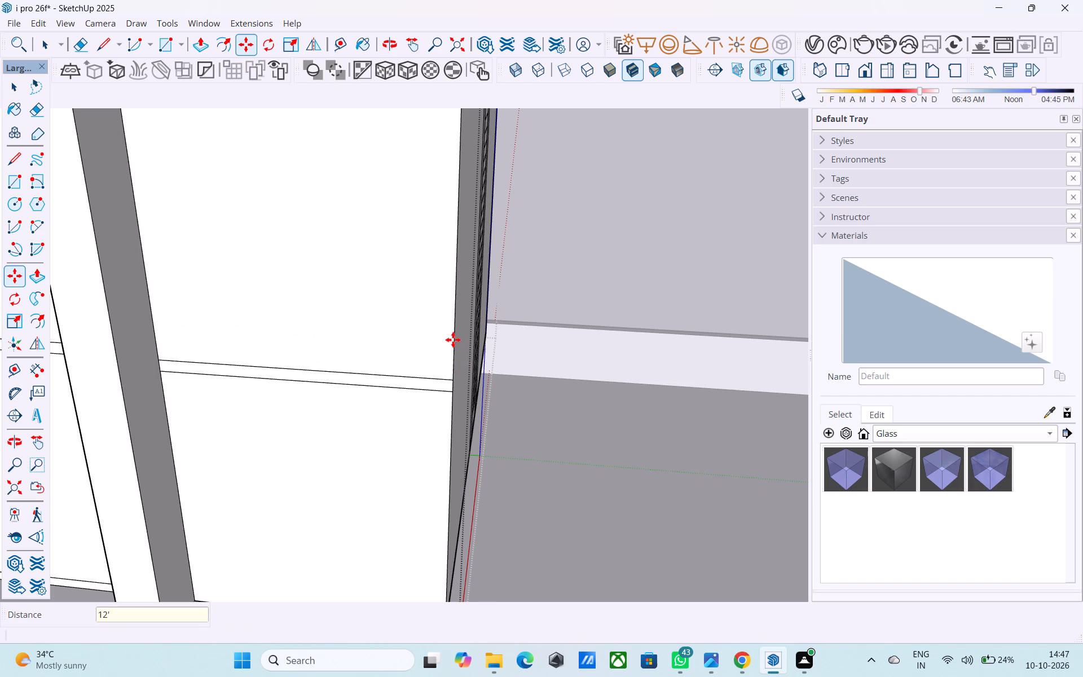
scroll(447, 354, down, 11)
shift+middle_drag(429, 364, 410, 471)
shift+scroll(412, 468, up, 5)
shift+middle_drag(450, 388, 452, 445)
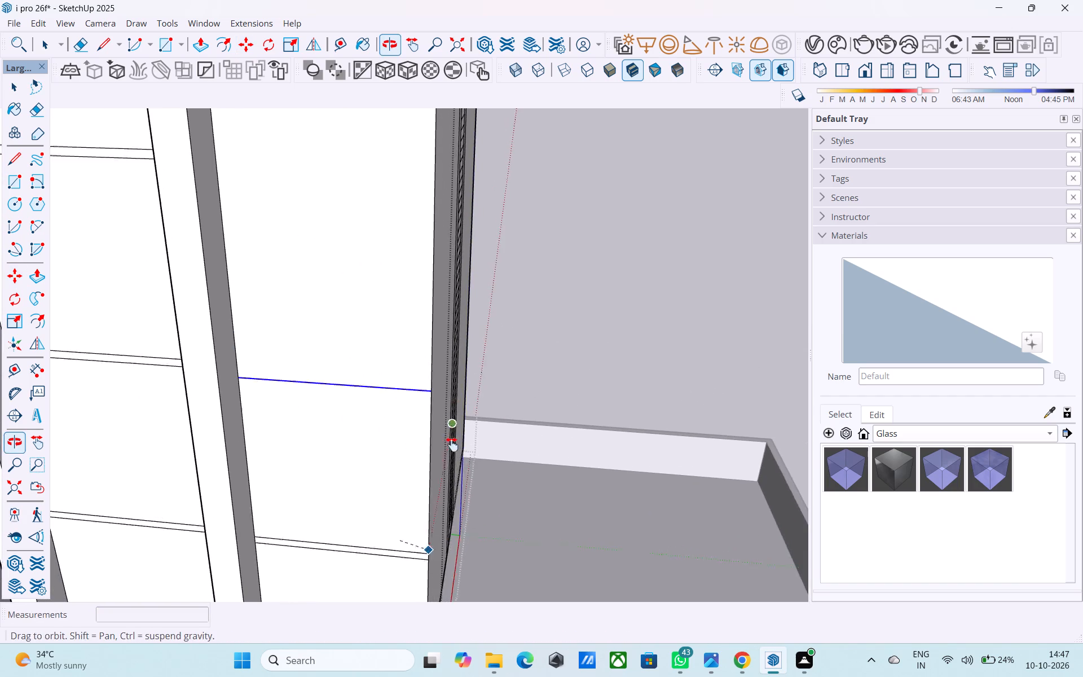
Copy the second band's lower line 6" upward to complete the second floor band on the right block's outer wing.
shift+middle_drag(452, 445, 454, 465)
scroll(429, 436, up, 4)
click(441, 449)
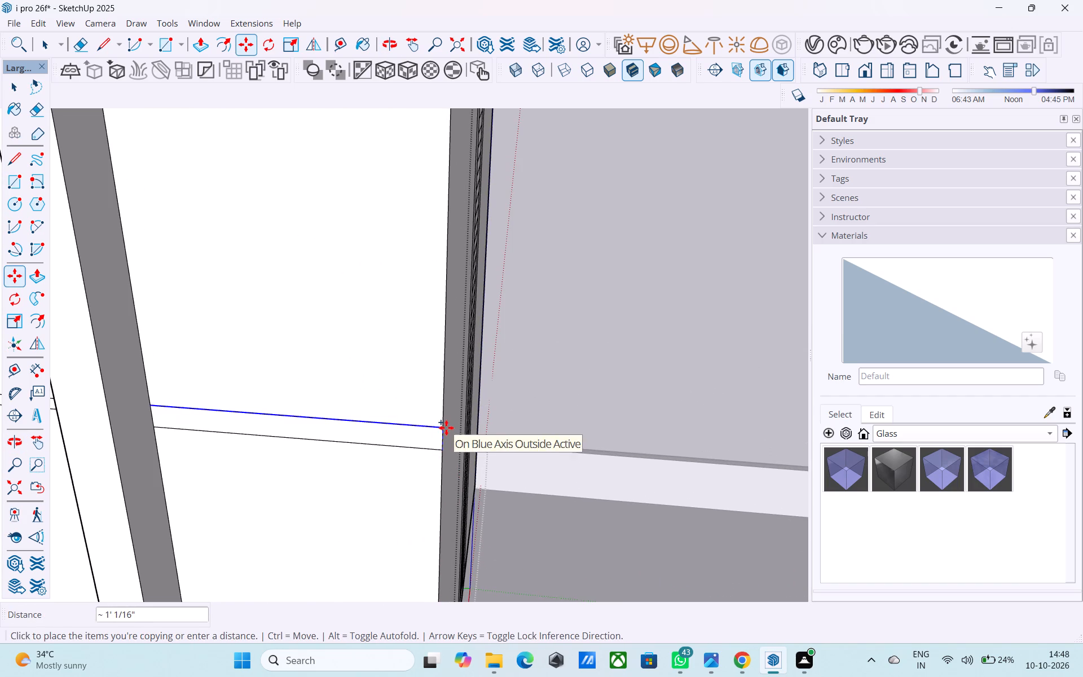
text(6")
key(Return)
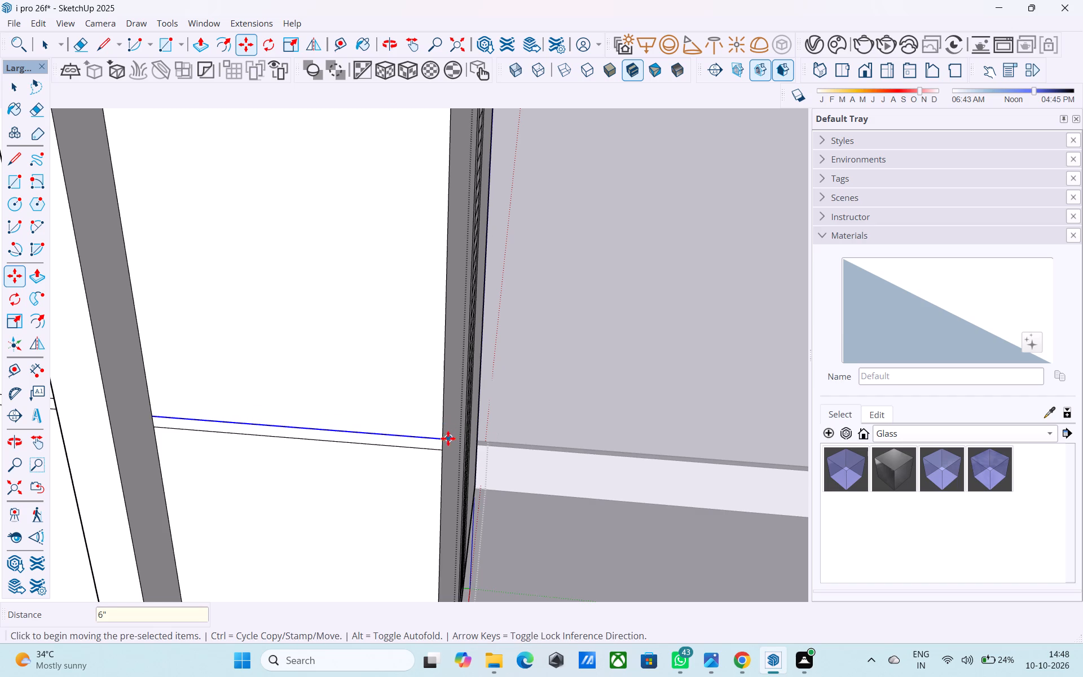
Copy the second floor band's upper line 12' upward as the lower edge of the third band.
click(444, 439)
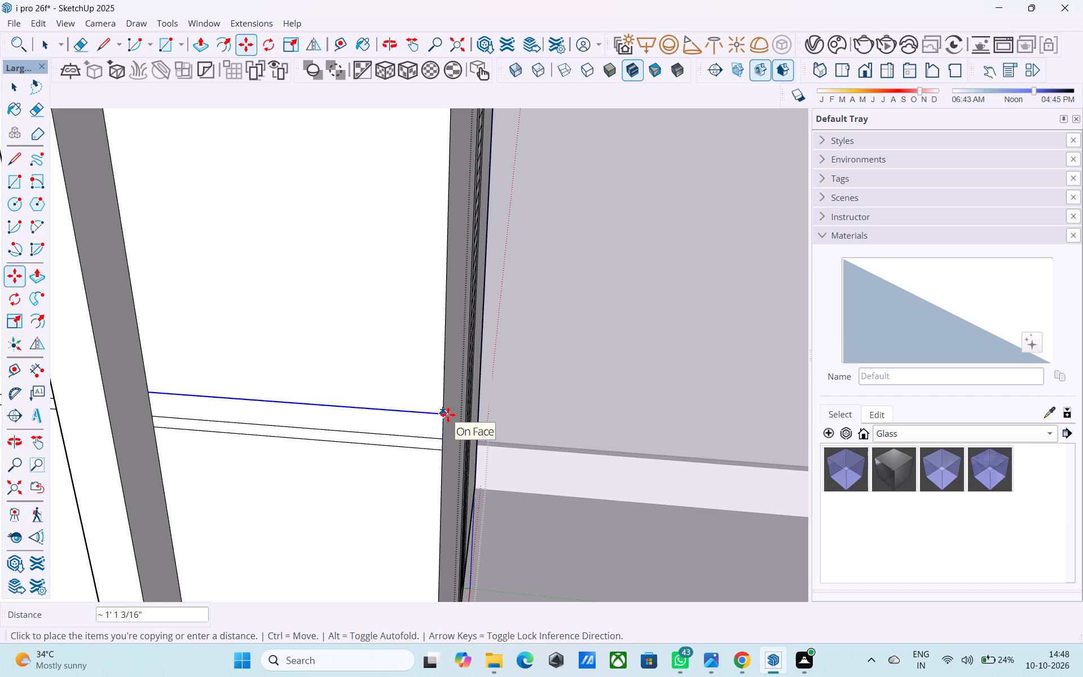
text(12')
key(Return)
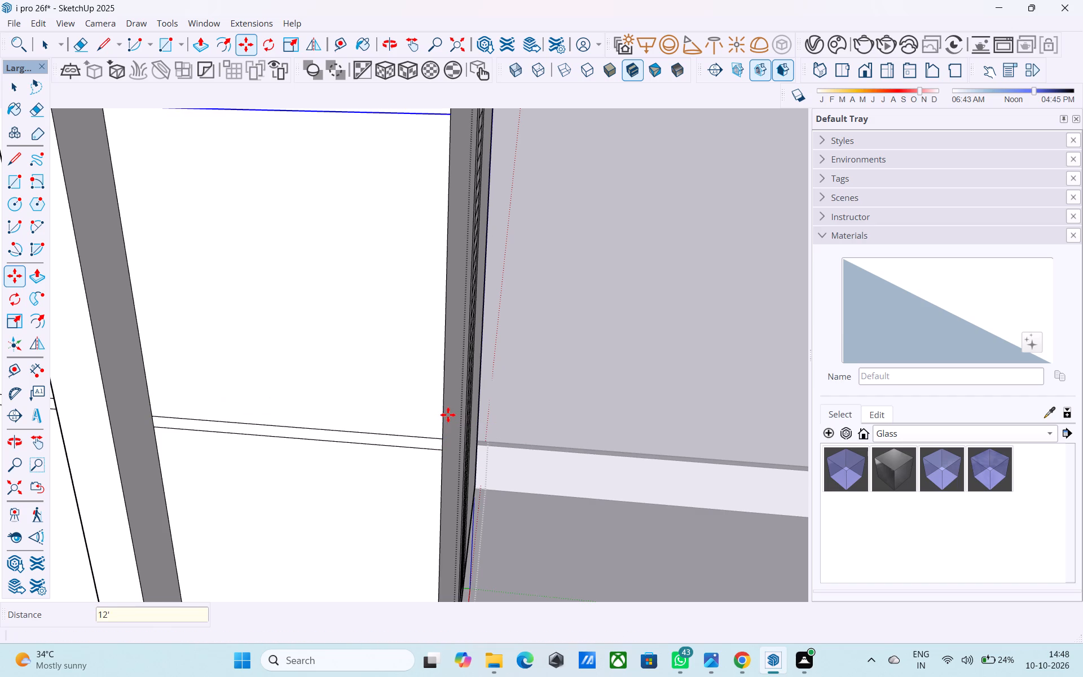
Copy the third band's lower line 6" upward to complete that floor band, and leave the right block's group.
scroll(448, 420, down, 10)
scroll(400, 390, down, 3)
scroll(391, 400, up, 1)
shift+middle_drag(388, 380, 373, 403)
scroll(380, 386, up, 3)
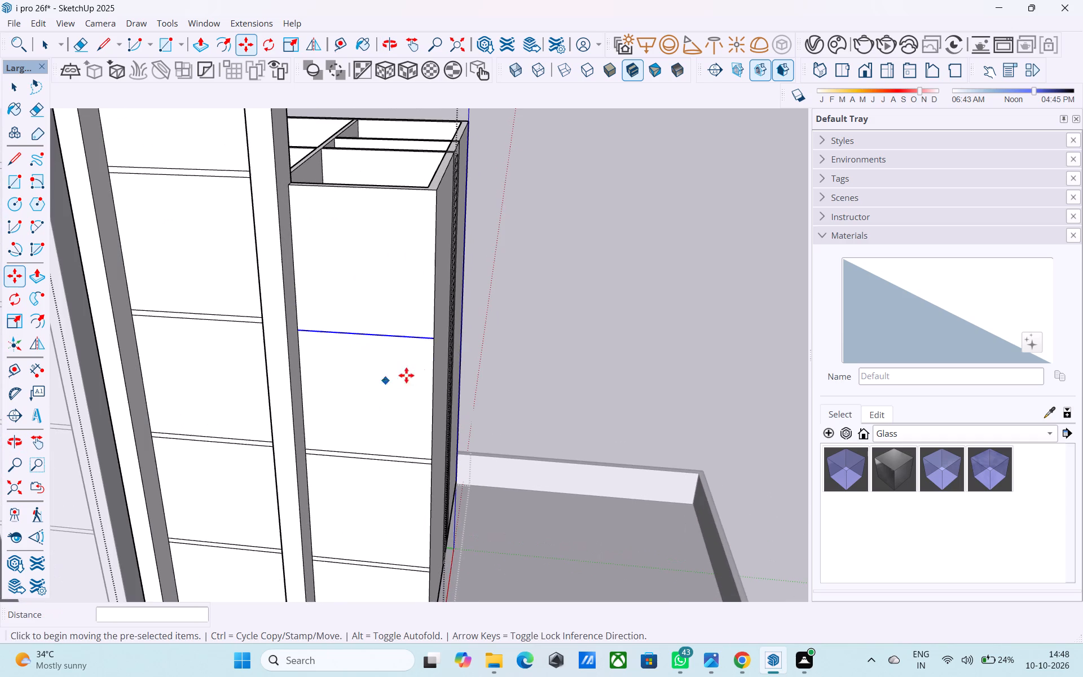
click(435, 339)
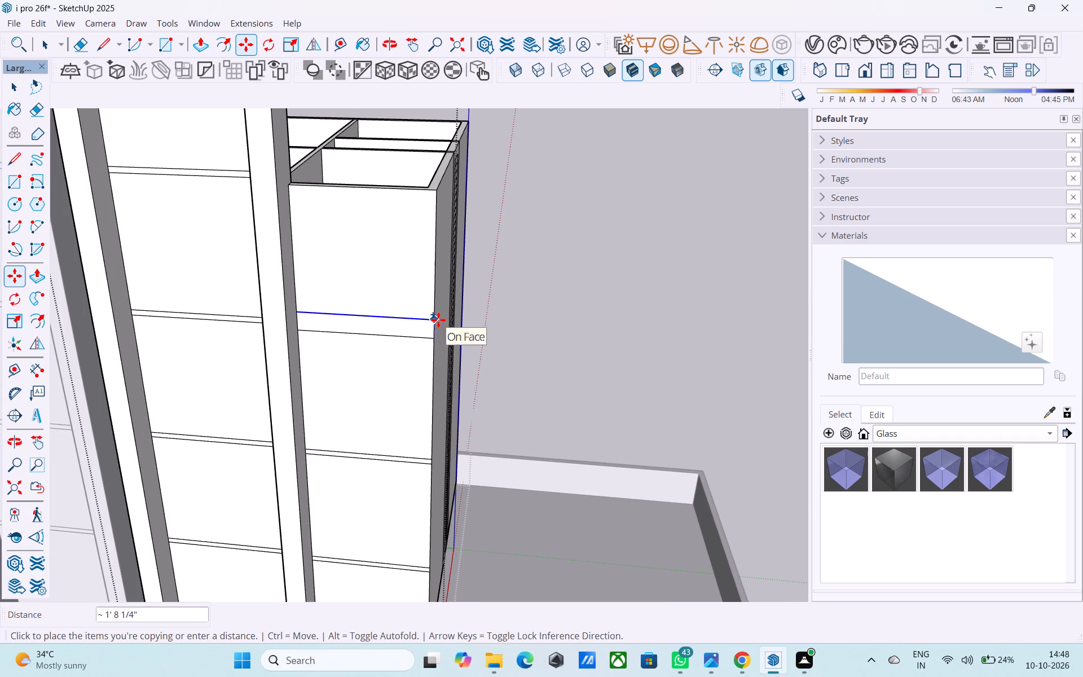
text(6")
key(Return)
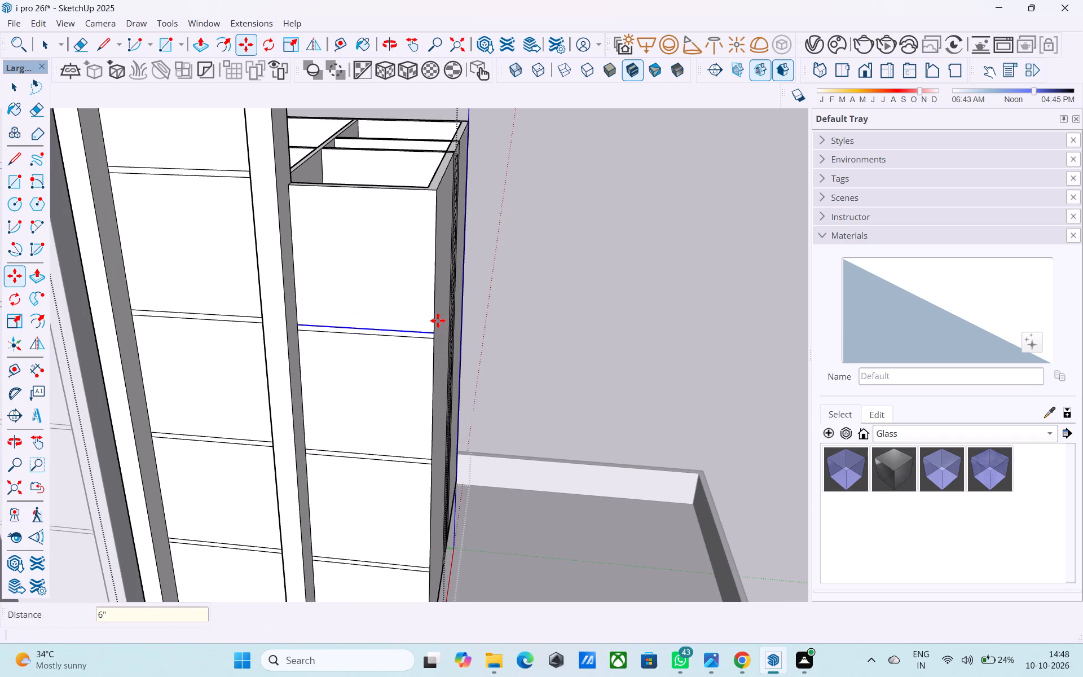
scroll(437, 323, down, 6)
middle_drag(408, 342, 443, 266)
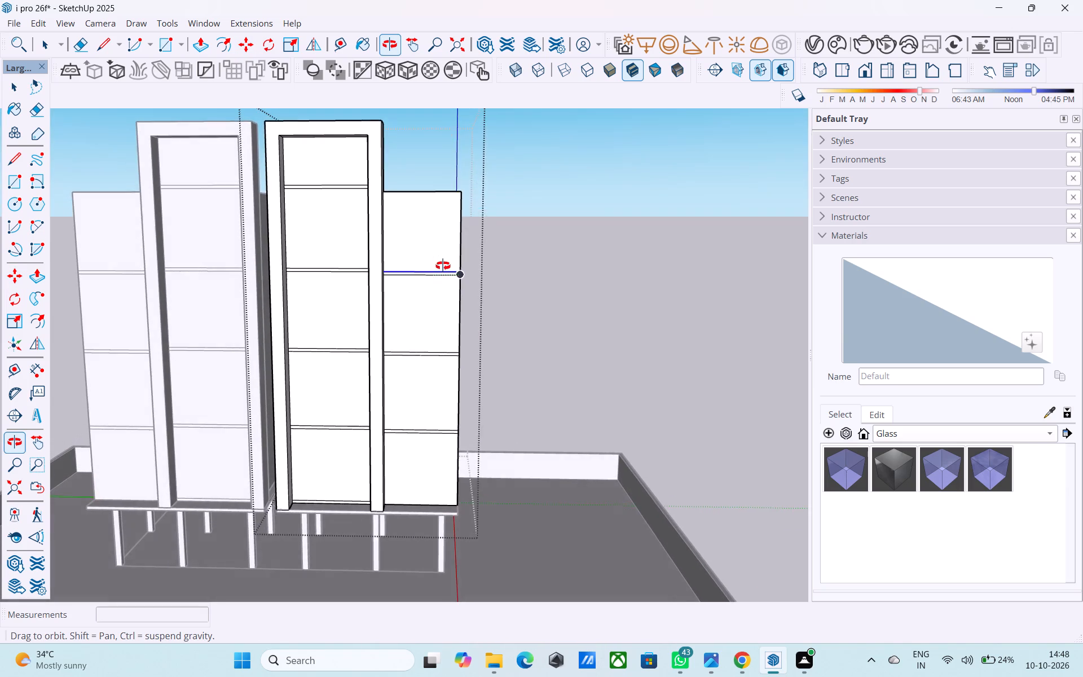
middle_drag(443, 266, 461, 274)
key(space)
click(544, 269)
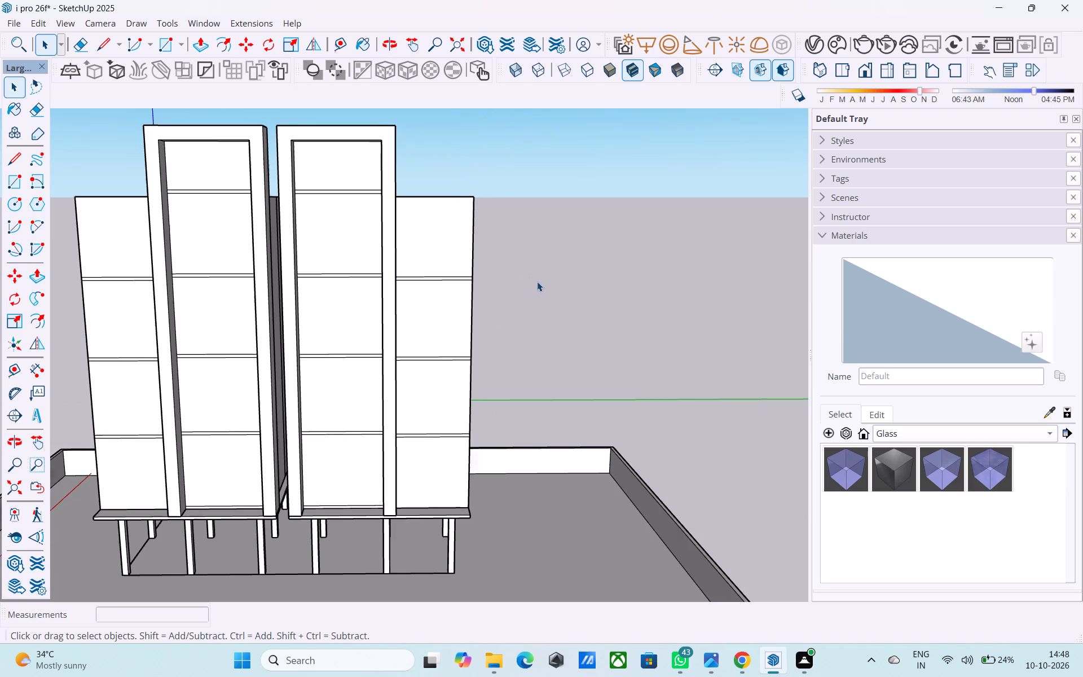
Save the model.
shift+middle_drag(339, 291, 421, 301)
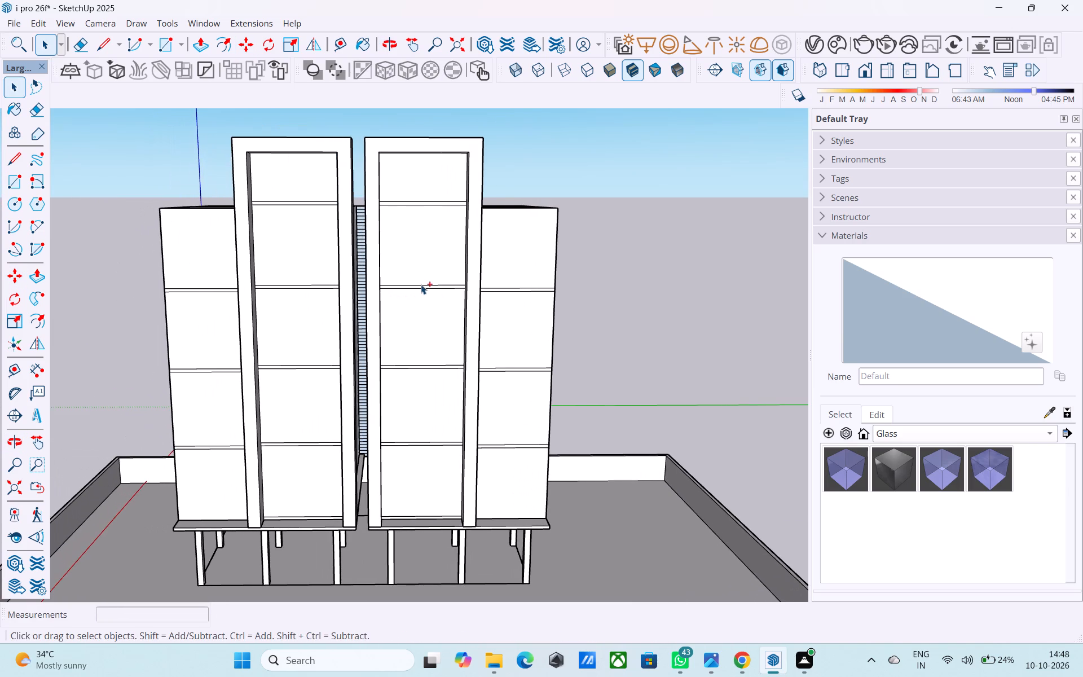
key(ctrl+s)
Examine the finished front bands and the left block's outer side, from low front angles up to the open top.
scroll(420, 291, down, 3)
middle_drag(419, 293, 641, 276)
middle_drag(428, 304, 406, 307)
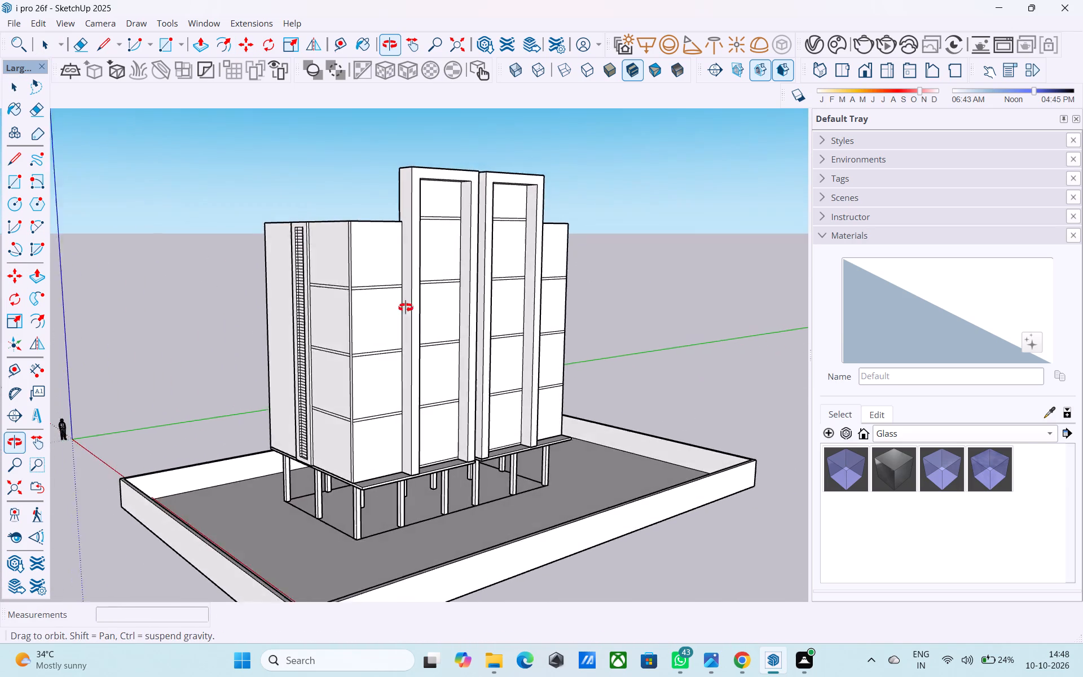
middle_drag(406, 307, 369, 252)
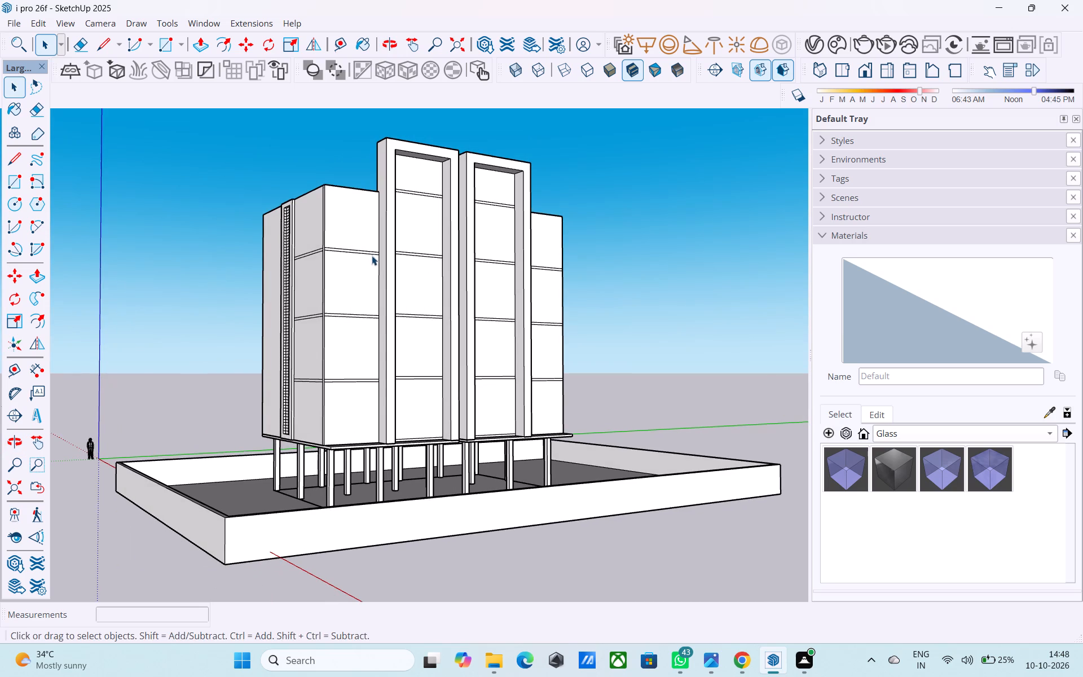
middle_drag(390, 288, 417, 309)
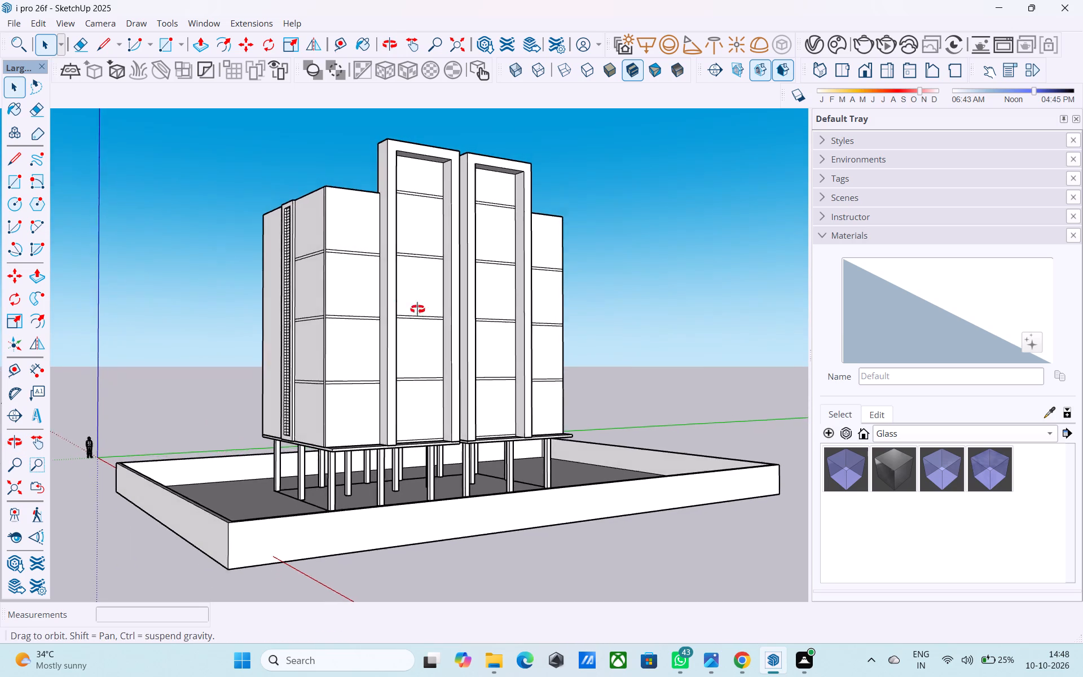
middle_drag(417, 309, 563, 350)
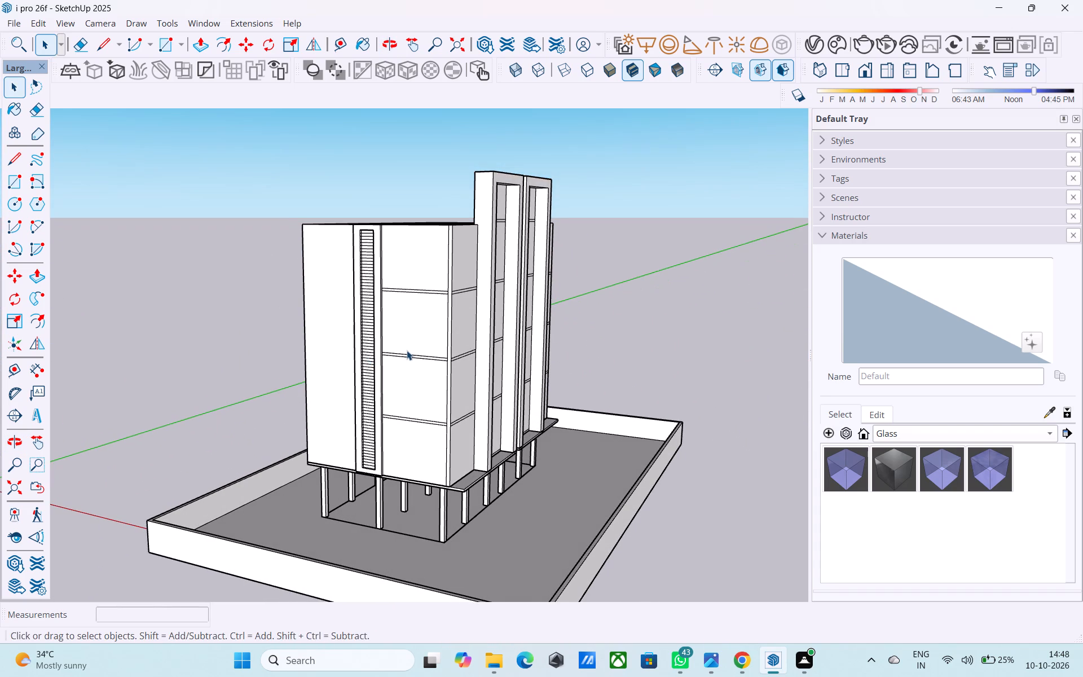
middle_drag(398, 351, 478, 378)
middle_drag(387, 287, 378, 396)
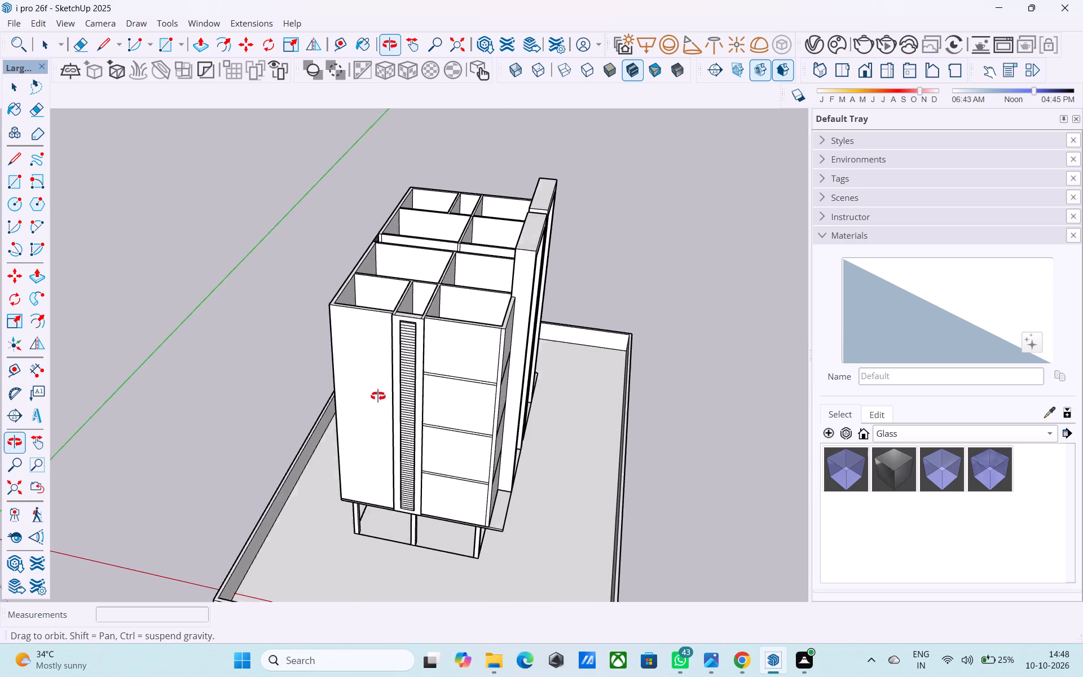
Draw a rectangle over both blocks' open tops, from the right block's outer rear corner to the left block's outer front corner.
middle_drag(378, 396, 371, 429)
middle_drag(347, 364, 368, 472)
scroll(359, 409, down, 3)
middle_drag(363, 369, 371, 373)
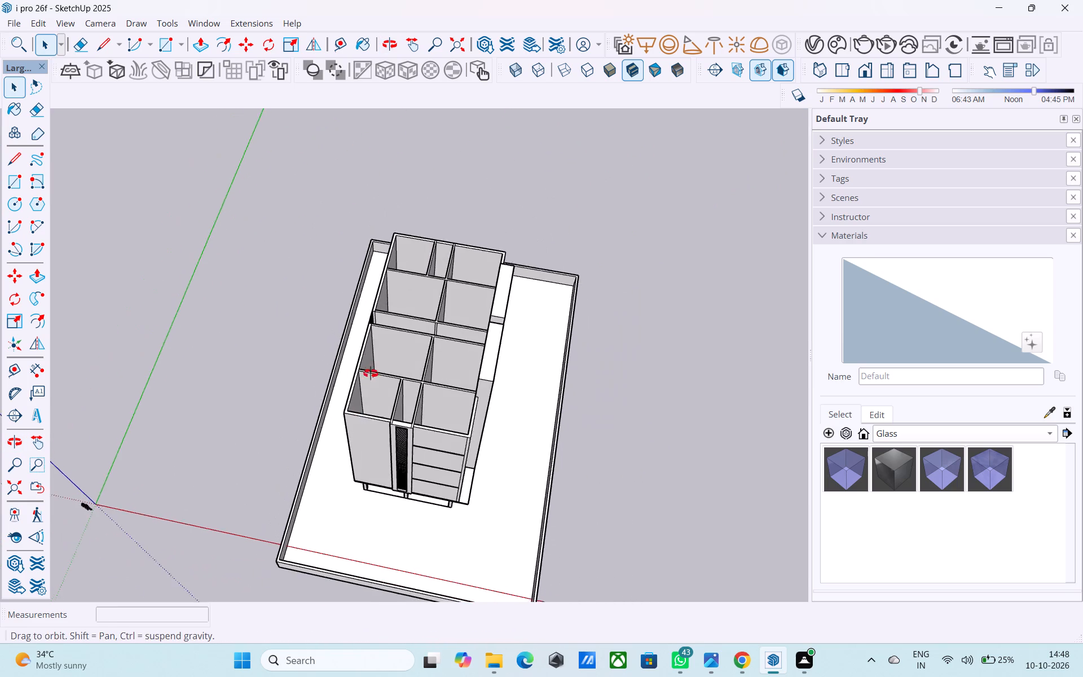
middle_drag(371, 373, 402, 425)
key(r)
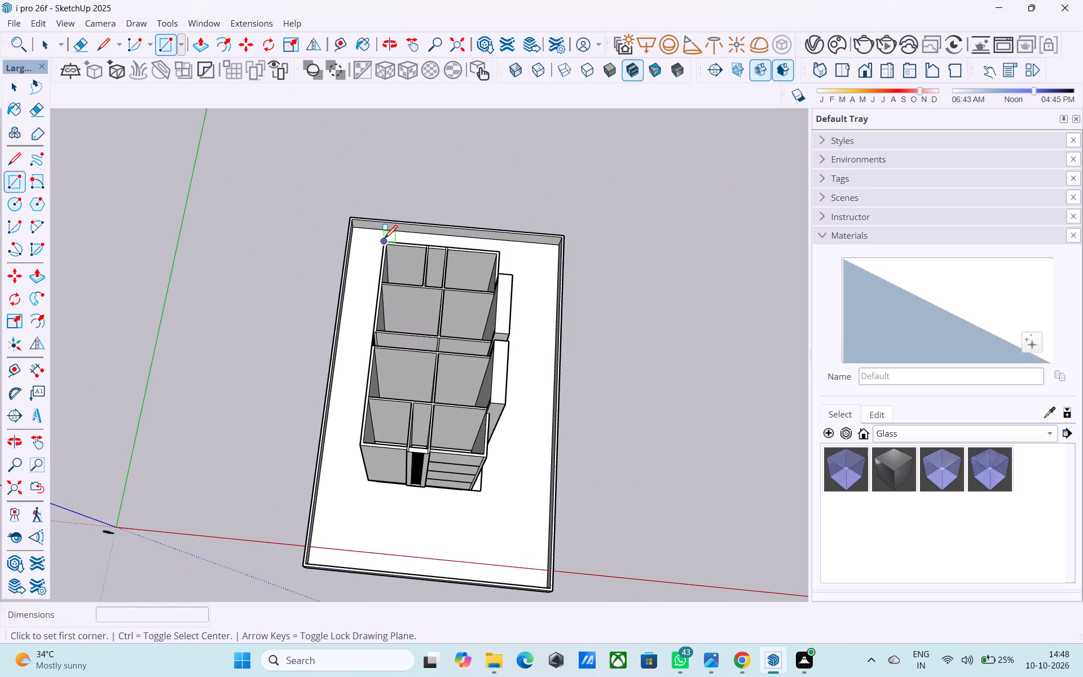
click(384, 240)
scroll(462, 430, up, 5)
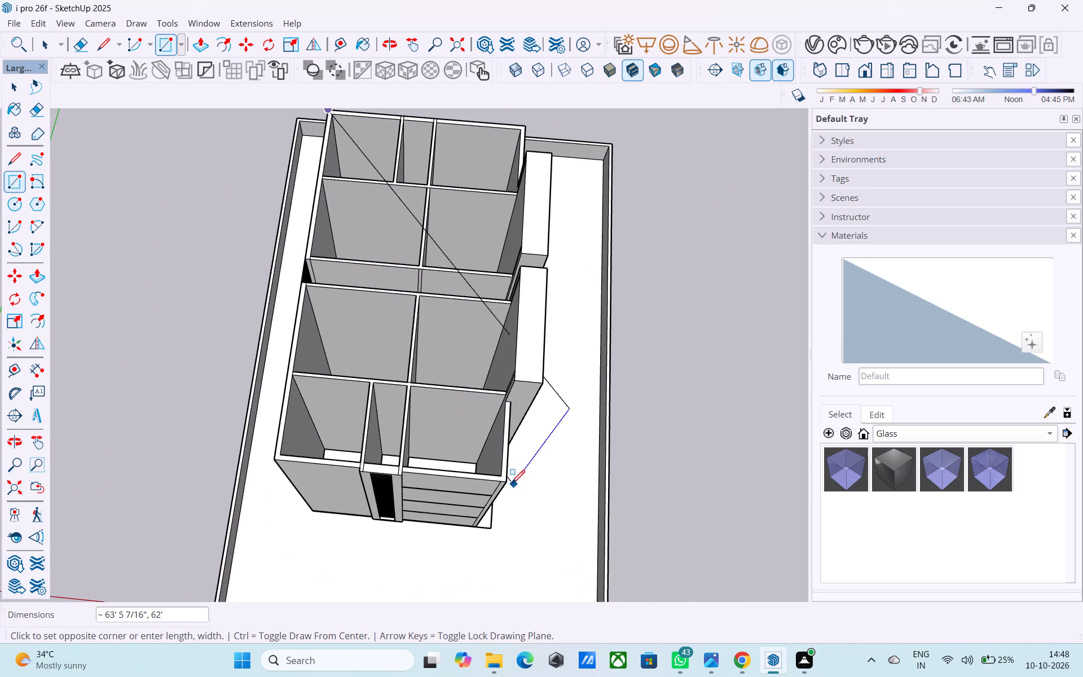
click(506, 483)
Push/Pull the new roof face up 6" to form a slab covering both blocks.
middle_drag(503, 474, 227, 337)
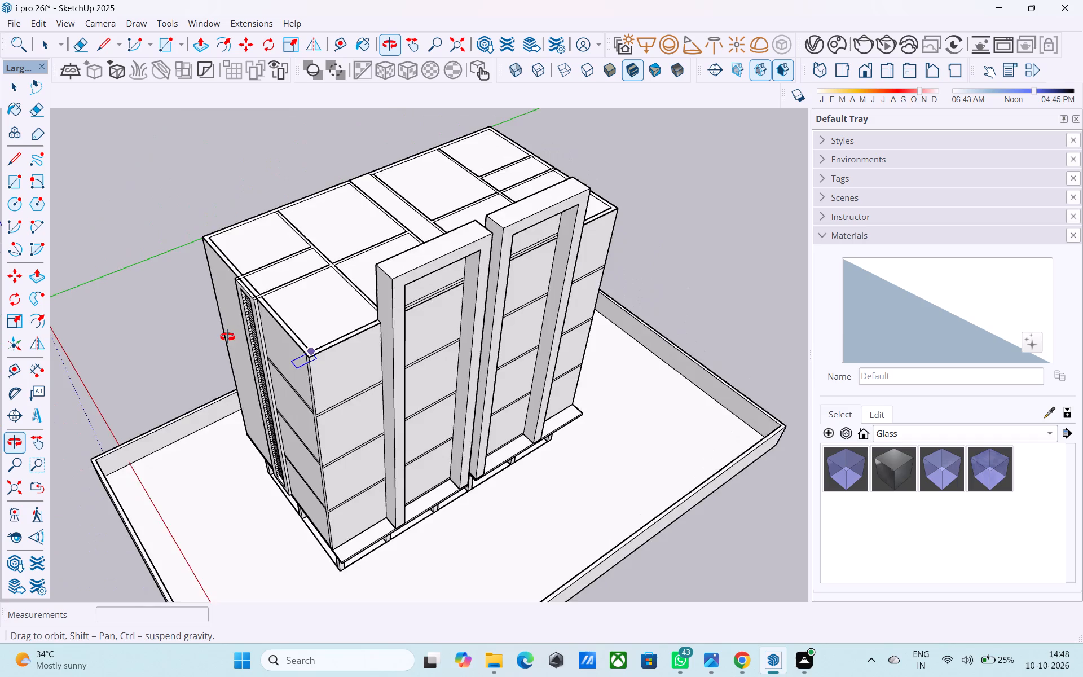
middle_drag(227, 337, 518, 452)
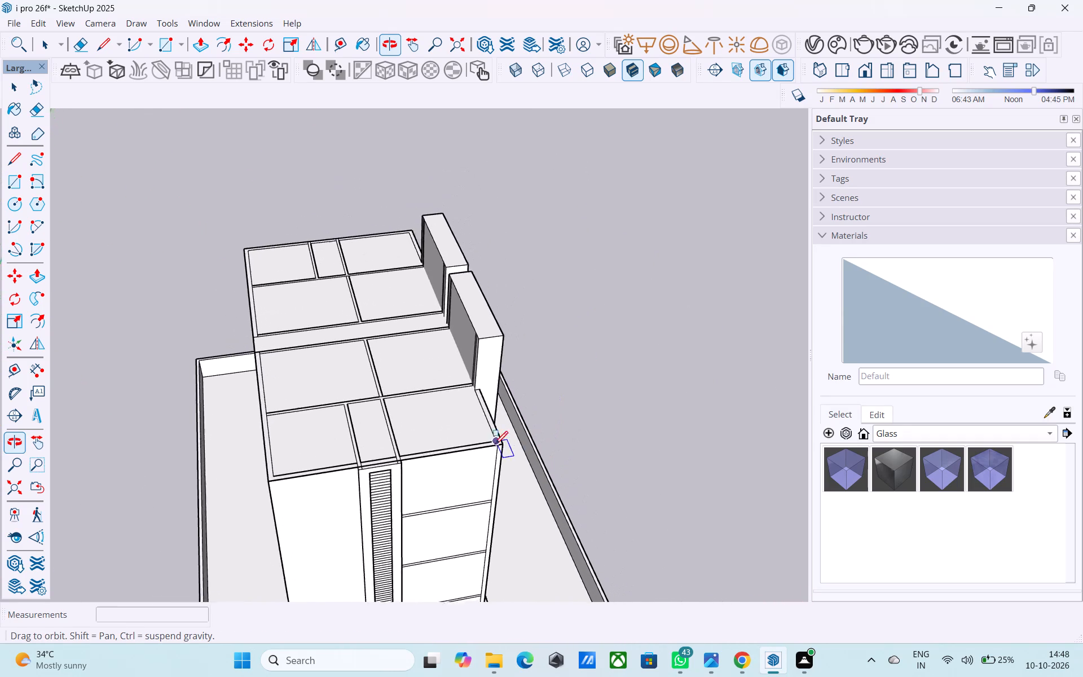
shift+middle_drag(415, 422, 412, 416)
shift+scroll(431, 442, up, 3)
scroll(386, 406, up, 2)
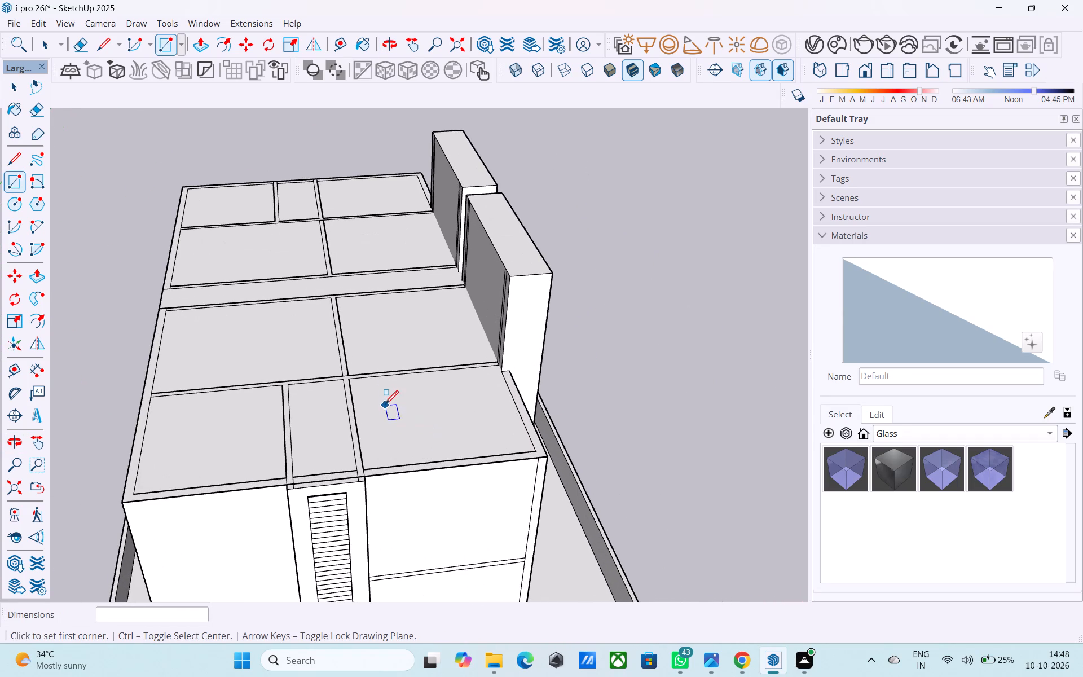
scroll(385, 403, up, 1)
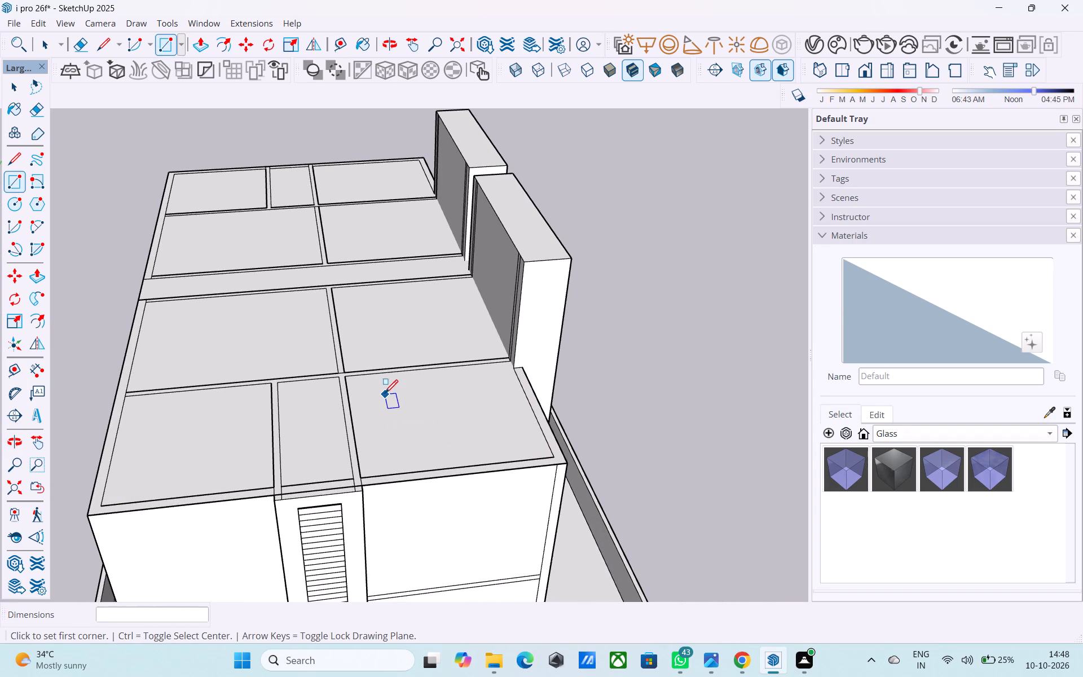
key(space)
click(378, 389)
key(p)
click(378, 389)
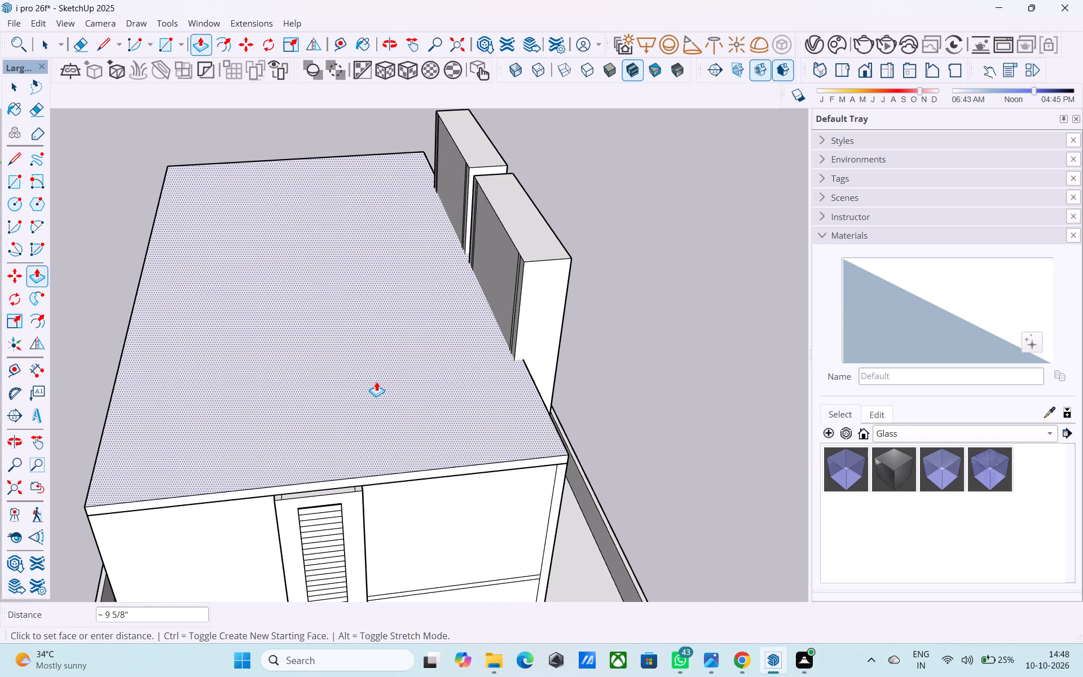
key(6)
key(shift+quotedbl)
key(Return)
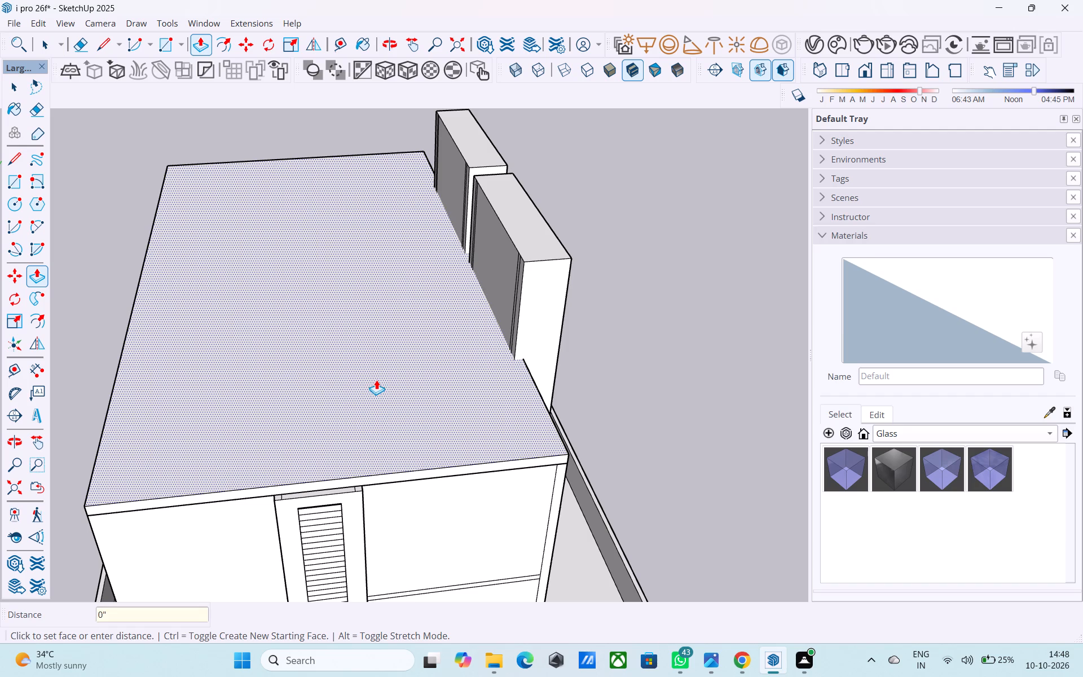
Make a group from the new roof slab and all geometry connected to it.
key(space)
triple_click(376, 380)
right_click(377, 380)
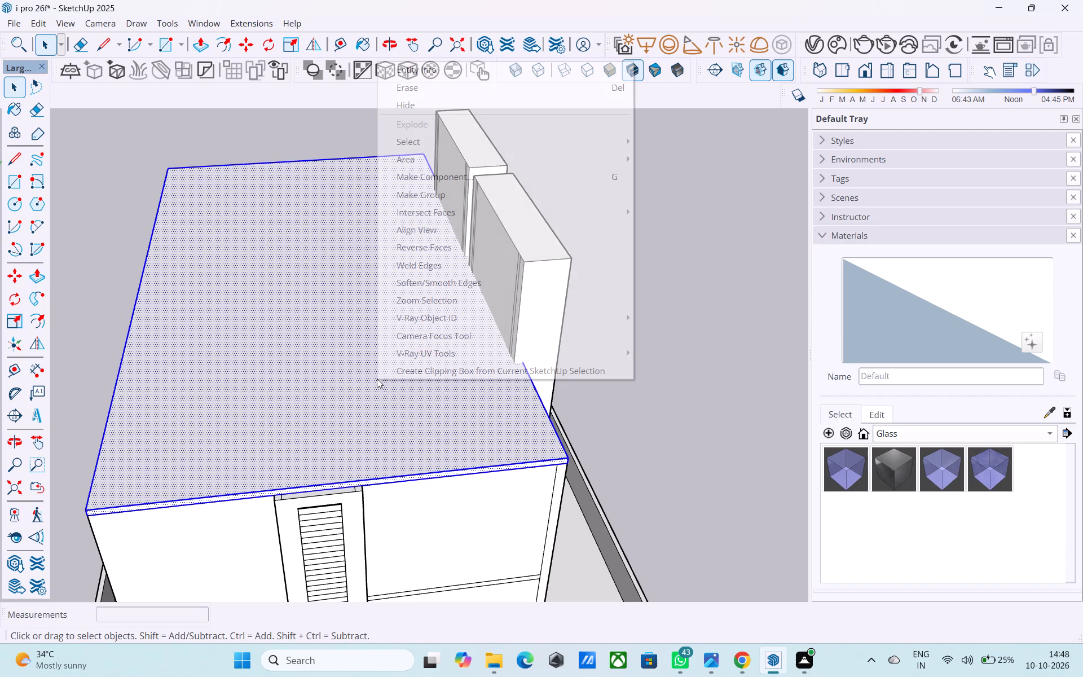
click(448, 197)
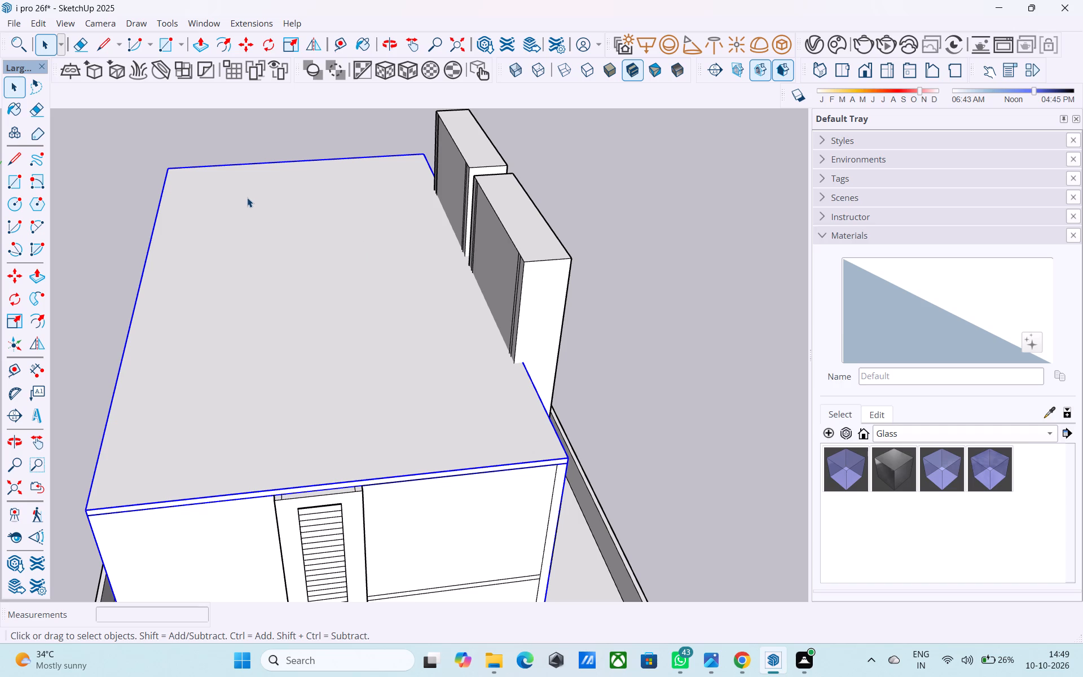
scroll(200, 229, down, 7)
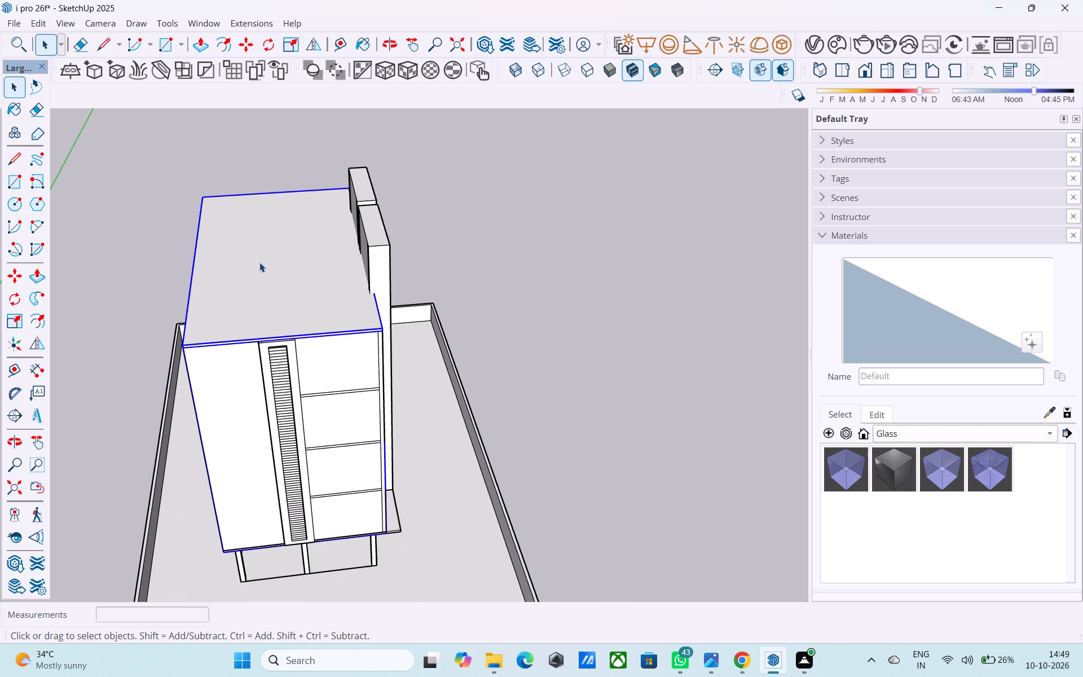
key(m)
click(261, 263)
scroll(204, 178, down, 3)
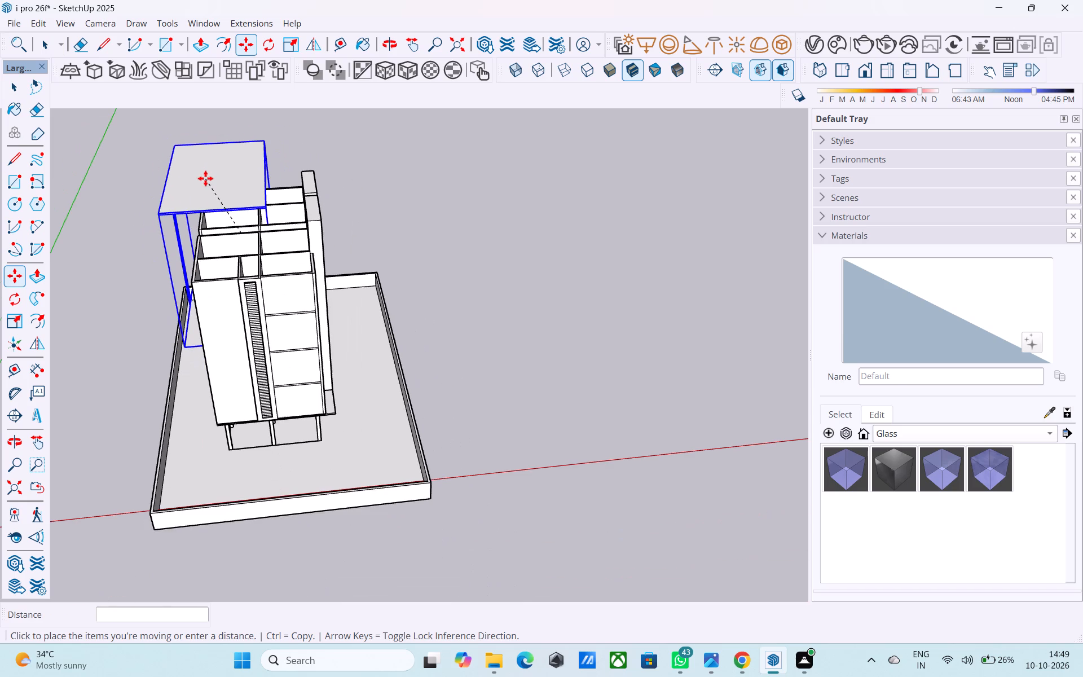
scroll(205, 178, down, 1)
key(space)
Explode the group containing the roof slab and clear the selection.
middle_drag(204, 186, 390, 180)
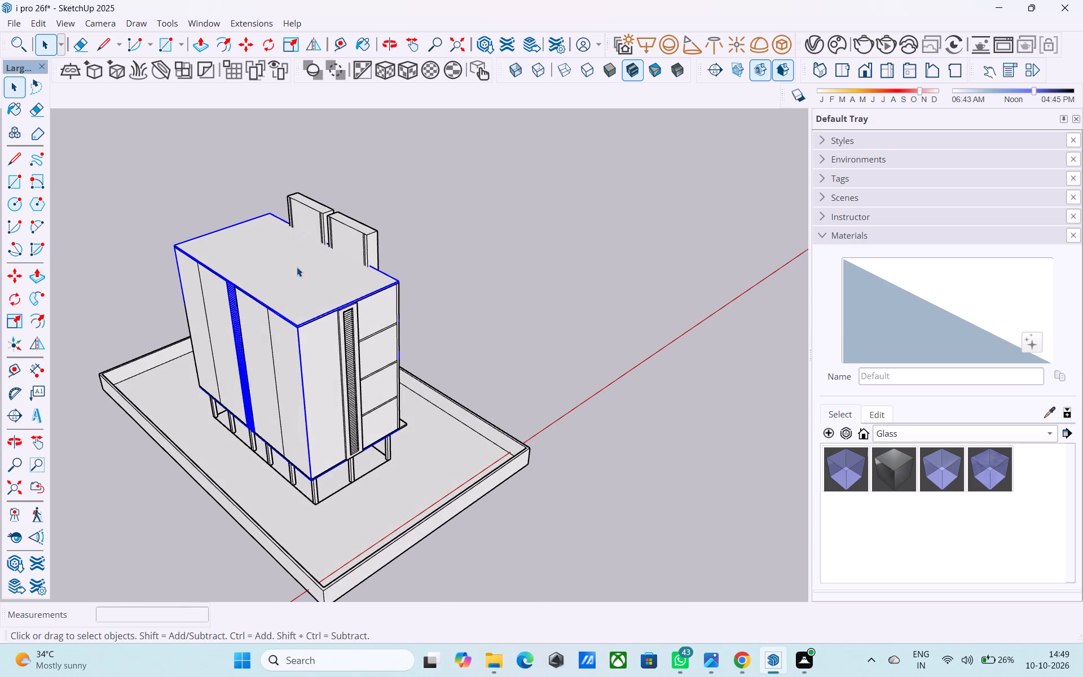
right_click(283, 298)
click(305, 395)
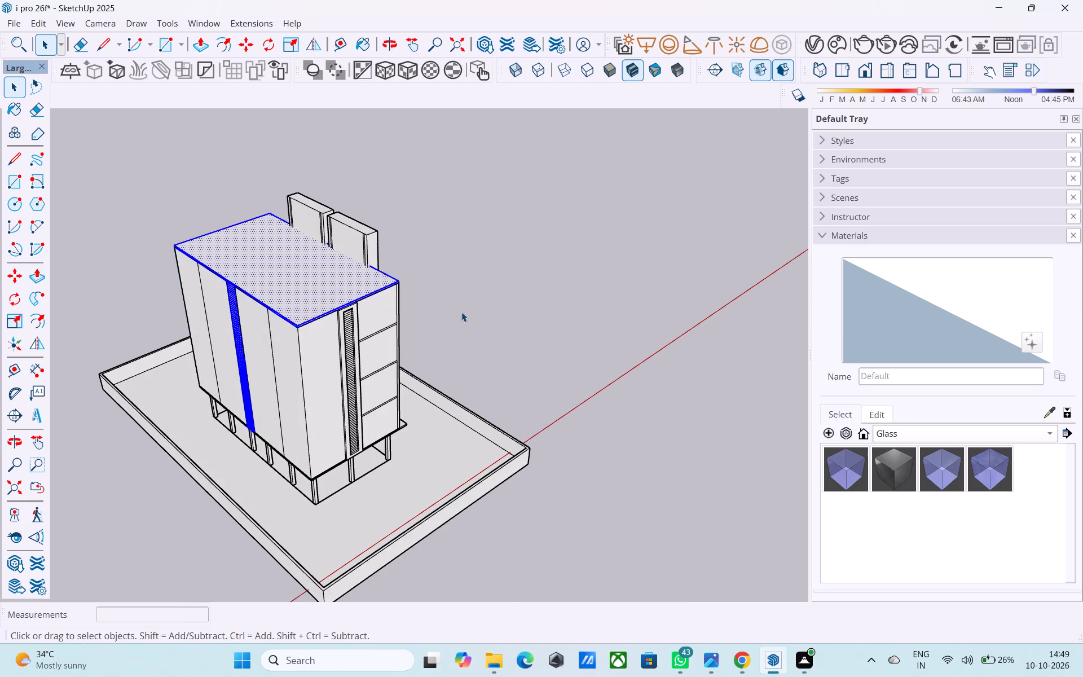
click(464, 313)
Check the roof slab's top face on its own, and examine the building and its walled site from the rear.
click(319, 310)
scroll(320, 306, up, 2)
click(319, 305)
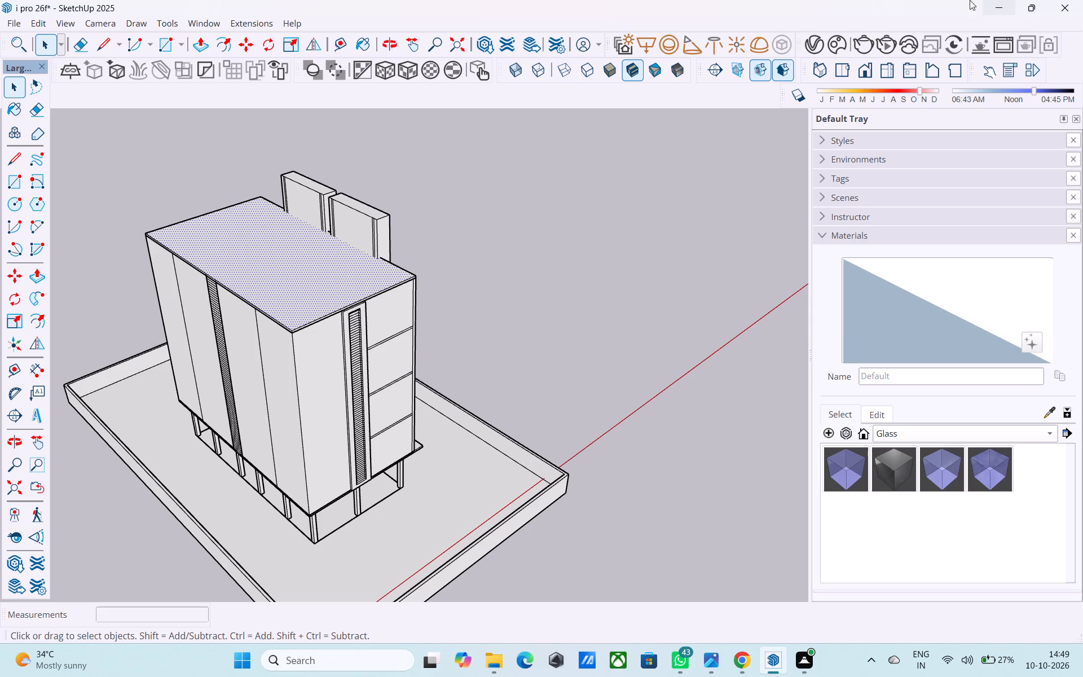
scroll(972, 0, up, 1)
scroll(937, 30, down, 4)
scroll(573, 355, down, 5)
middle_drag(569, 360, 711, 268)
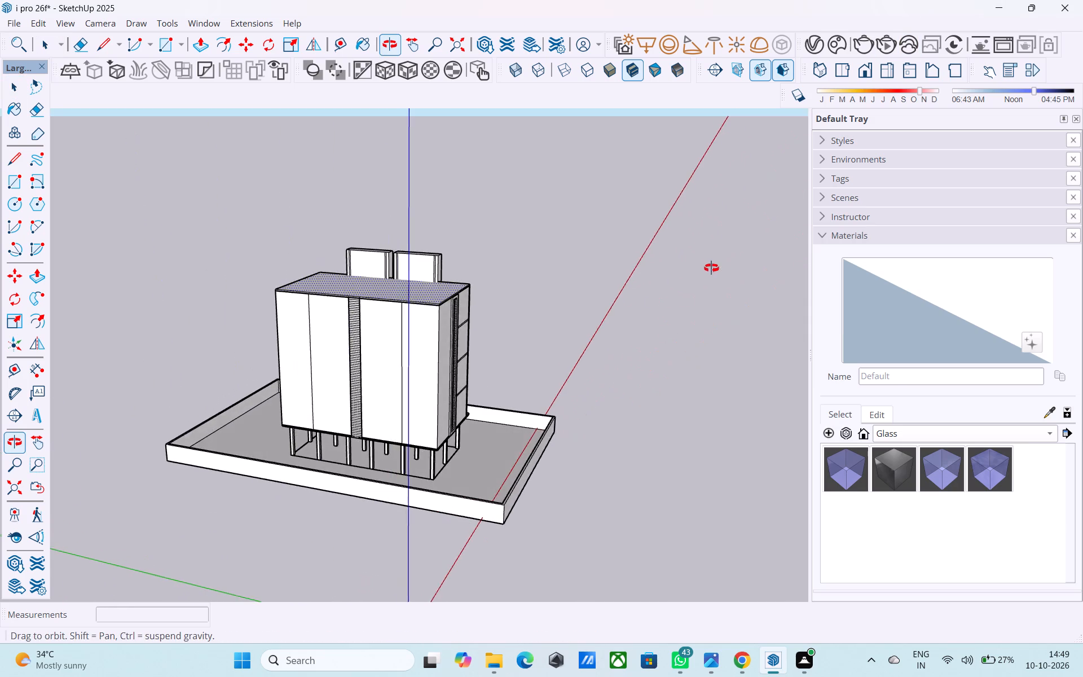
middle_drag(711, 268, 712, 268)
middle_drag(467, 321, 551, 342)
shift+middle_drag(510, 356, 618, 333)
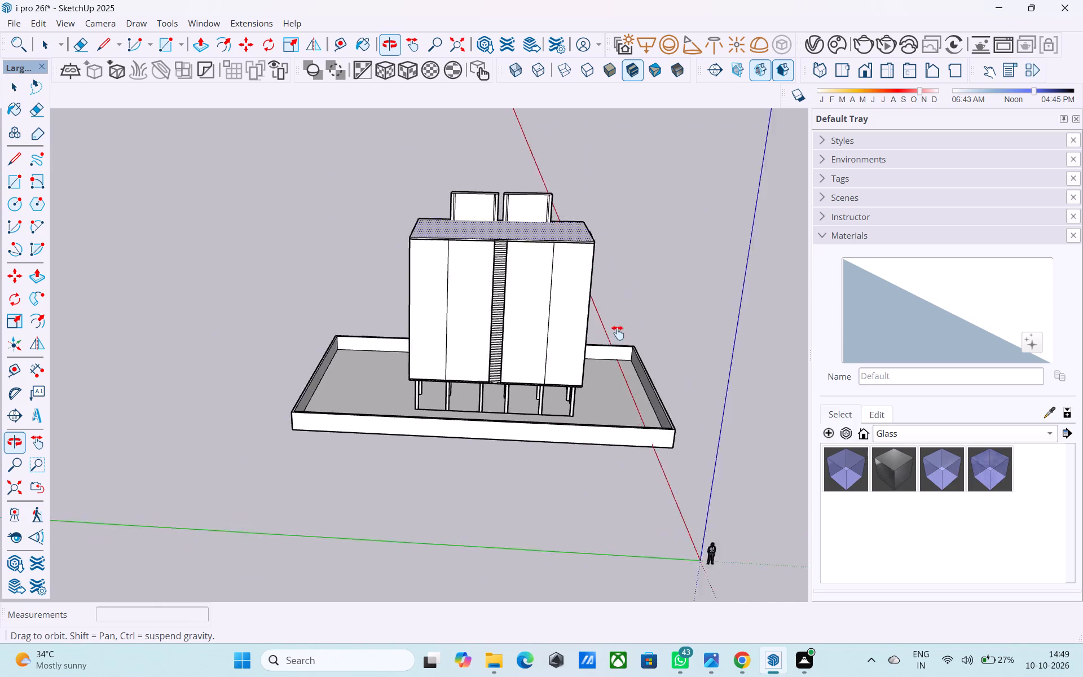
shift+middle_drag(618, 333, 626, 474)
middle_drag(527, 423, 567, 466)
Offset the outline of the ground face inside the boundary walls inward by 3'.
scroll(363, 476, up, 3)
click(384, 452)
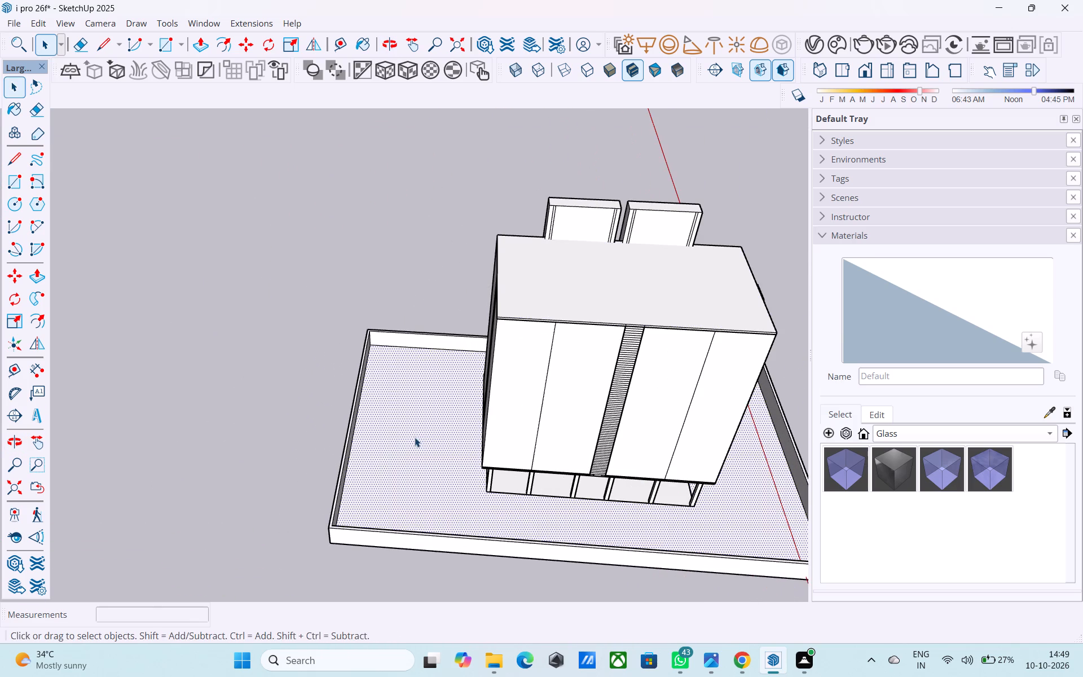
key(f)
click(415, 430)
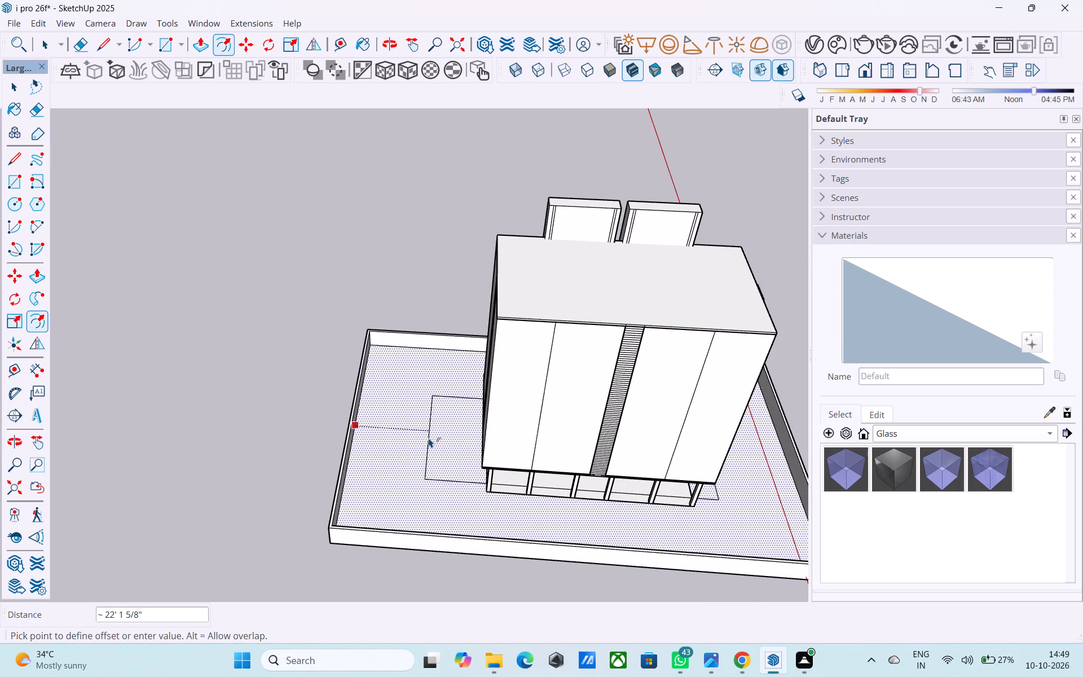
key(2)
key(BackSpace)
text(3')
key(Return)
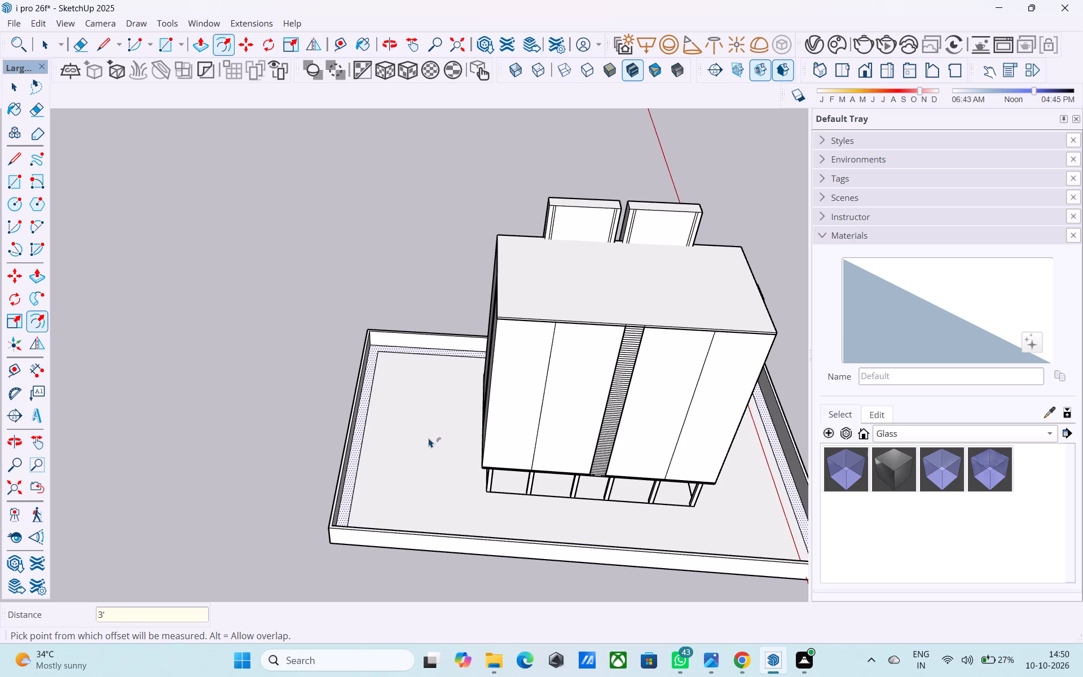
Offset the inner ground face's outline inward, starting from the border line just inside the boundary walls.
scroll(428, 438, down, 3)
middle_drag(435, 437, 435, 516)
middle_drag(433, 507, 429, 589)
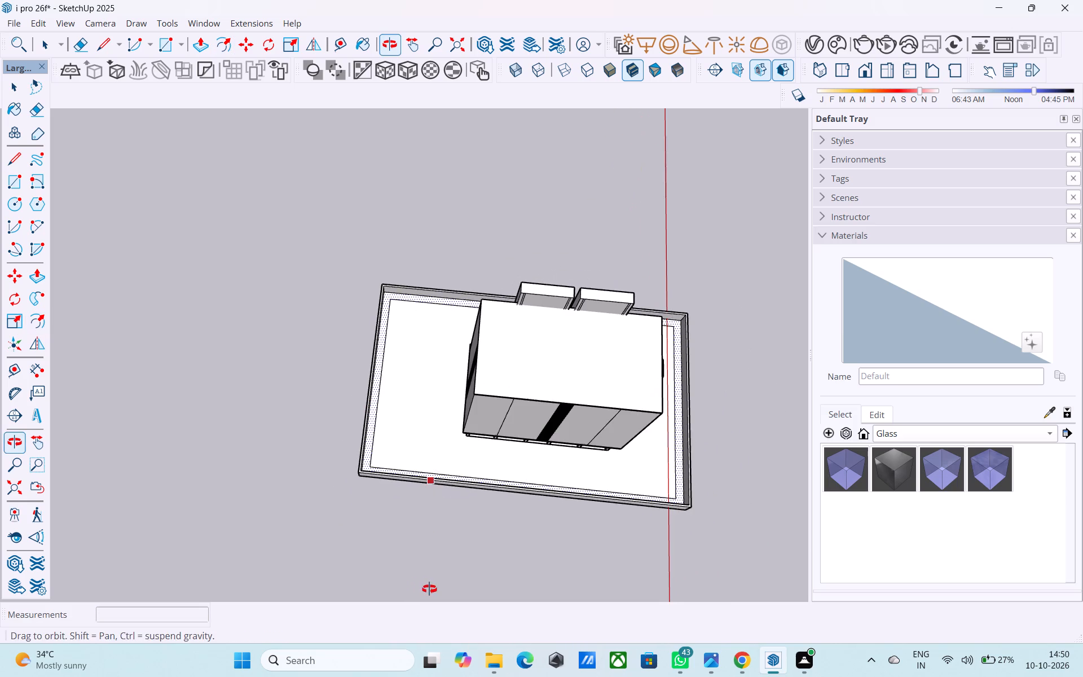
middle_drag(429, 589, 429, 582)
middle_drag(481, 504, 490, 604)
middle_drag(479, 549, 463, 578)
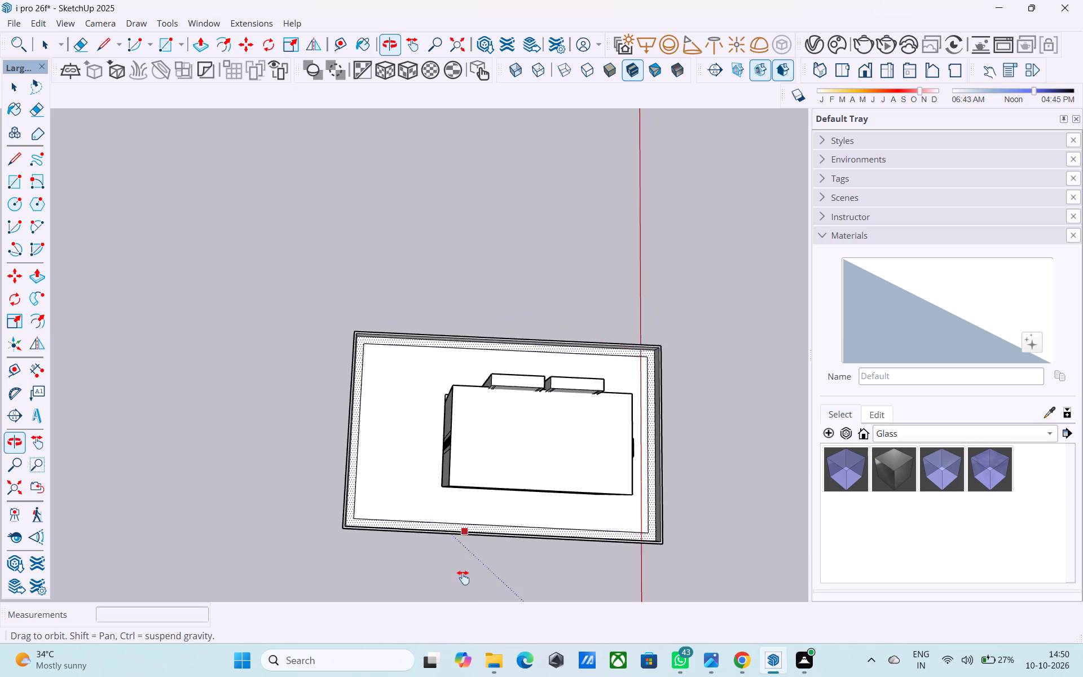
middle_drag(463, 578, 461, 575)
scroll(450, 525, up, 7)
key(space)
click(378, 452)
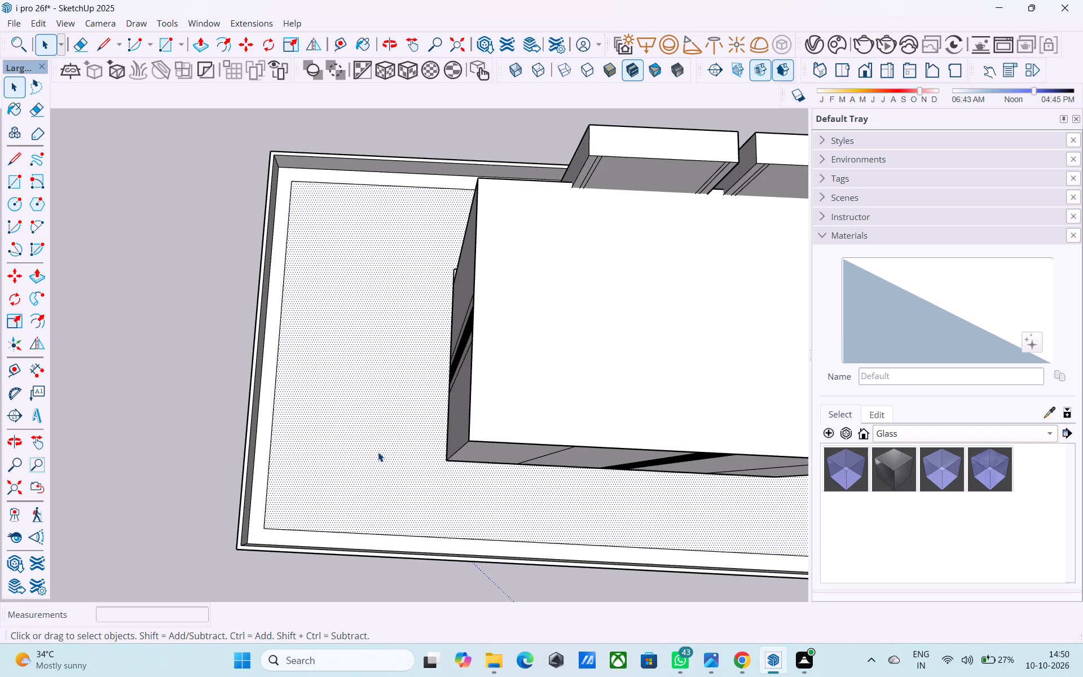
key(f)
click(378, 451)
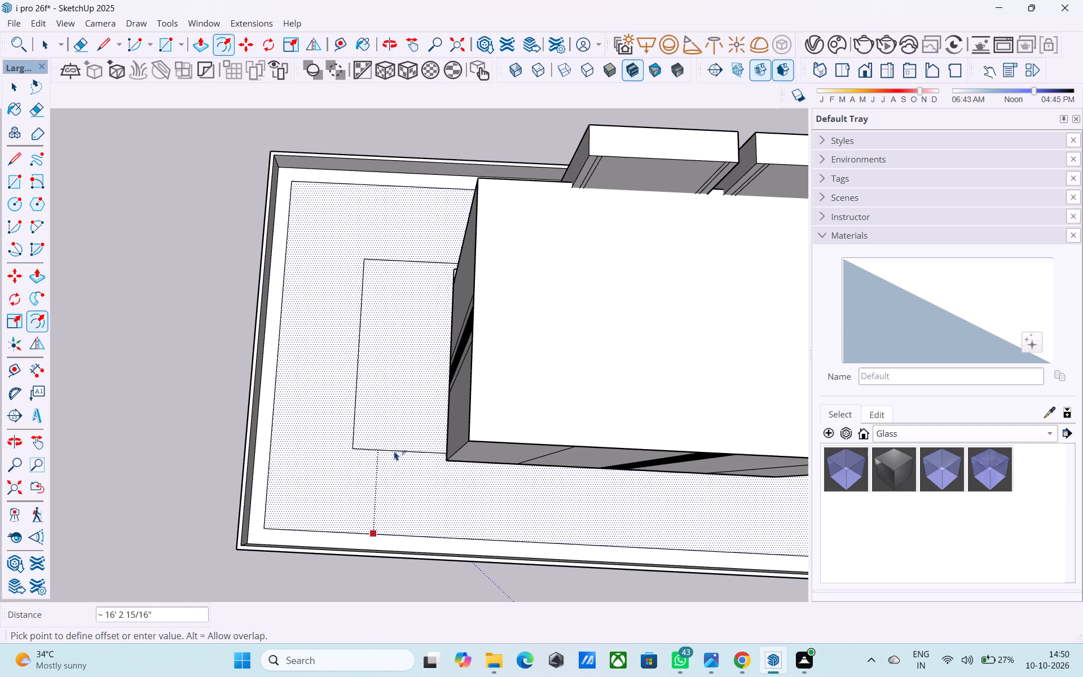
key(1)
key(BackSpace)
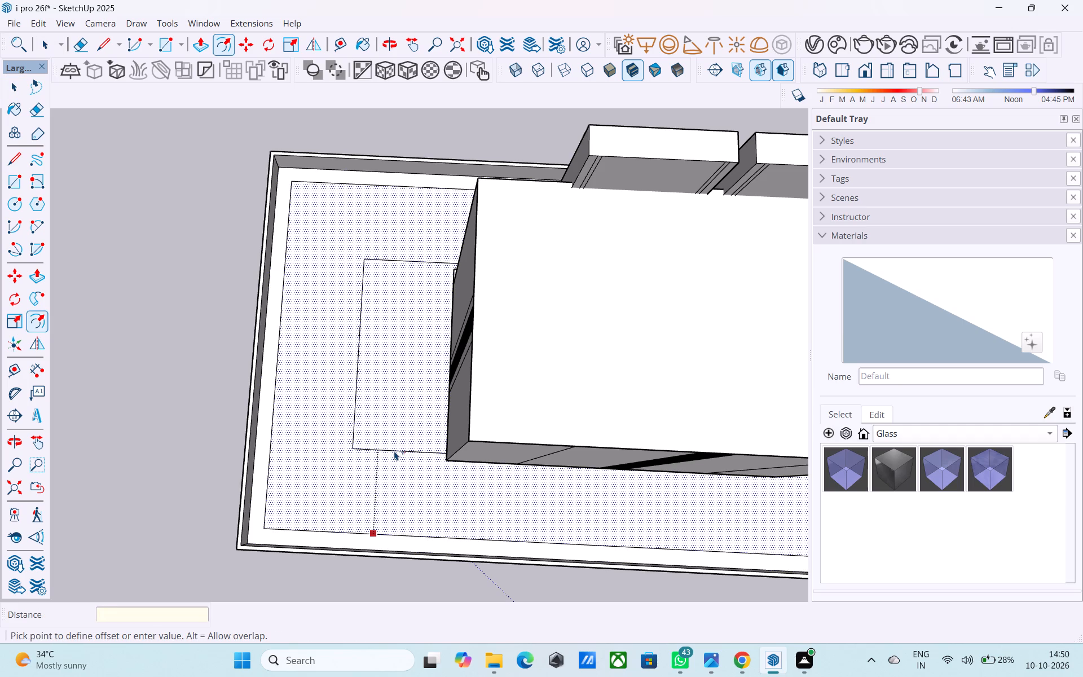
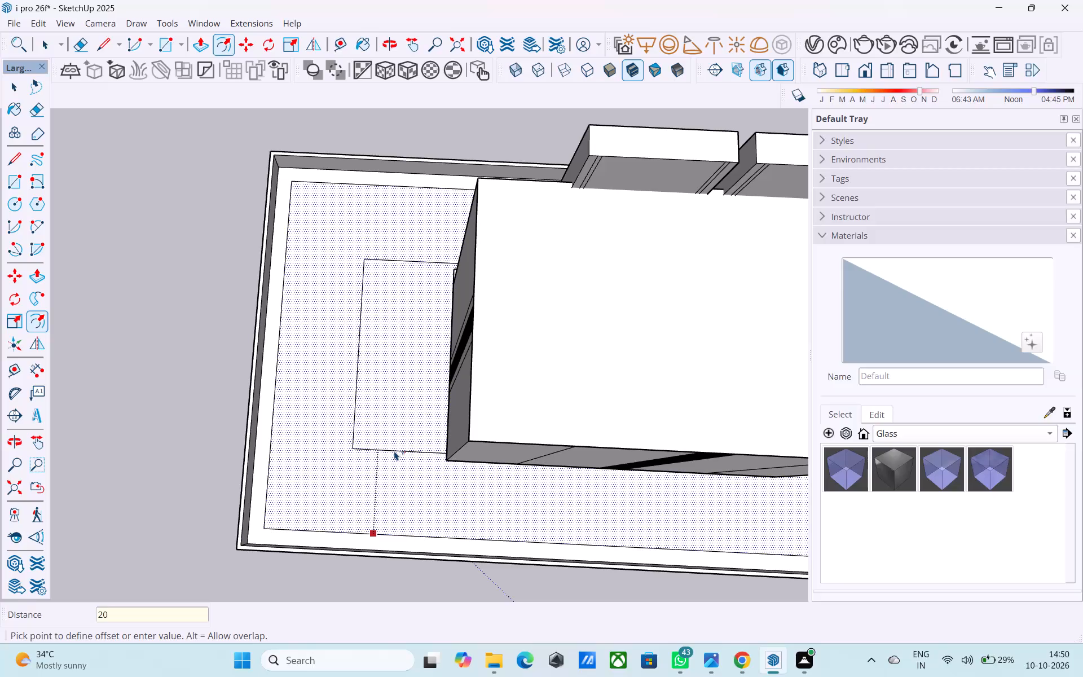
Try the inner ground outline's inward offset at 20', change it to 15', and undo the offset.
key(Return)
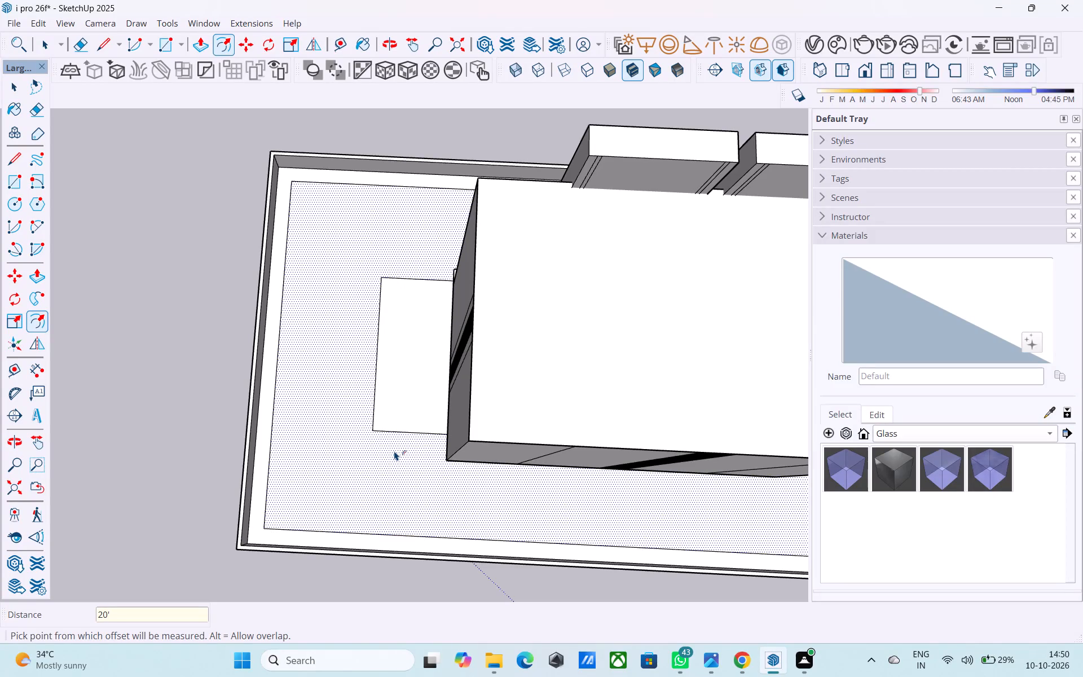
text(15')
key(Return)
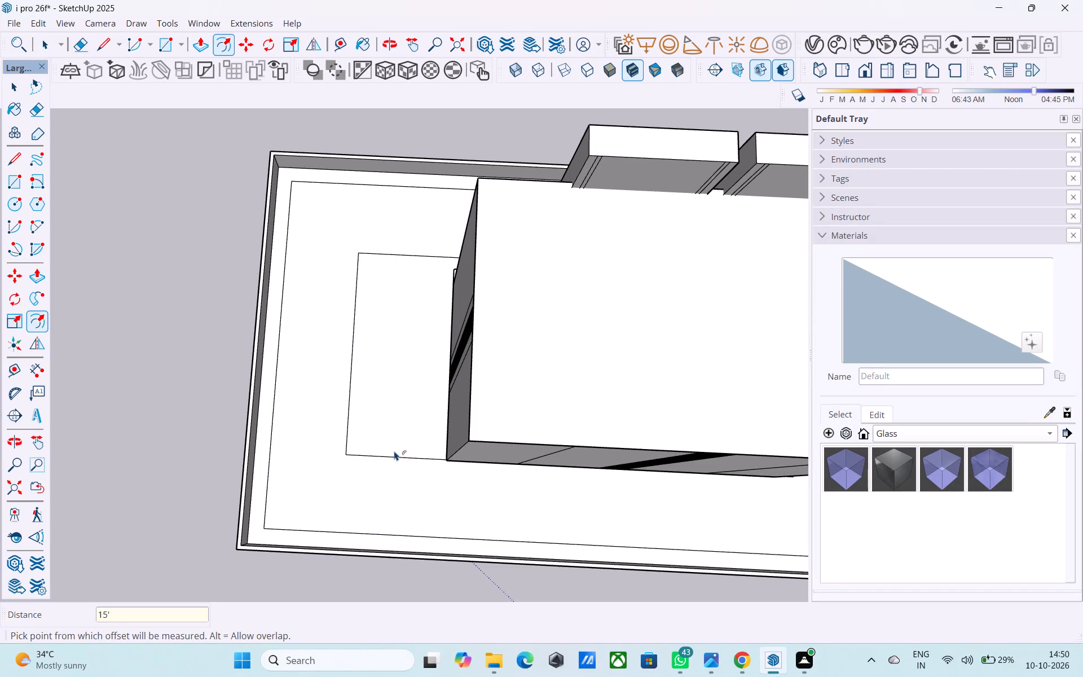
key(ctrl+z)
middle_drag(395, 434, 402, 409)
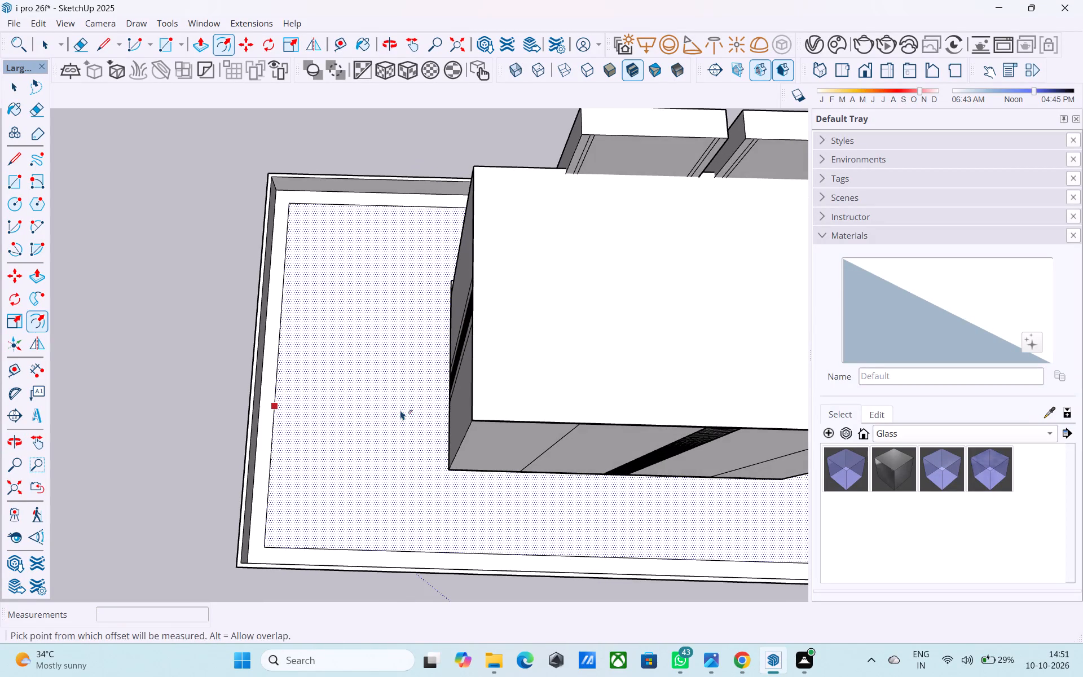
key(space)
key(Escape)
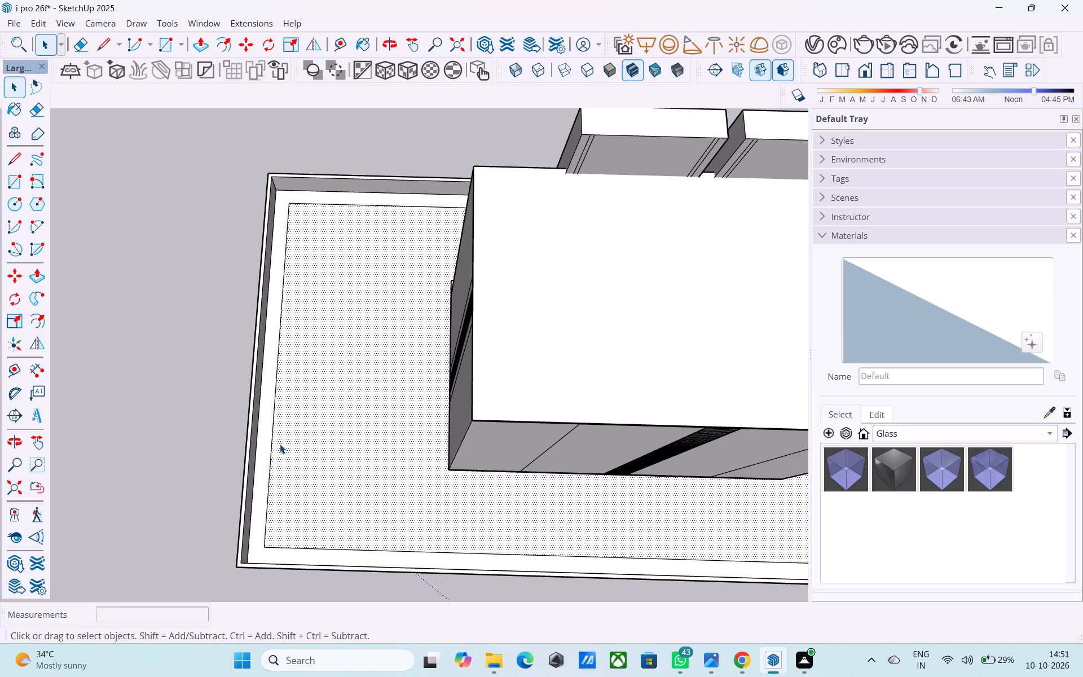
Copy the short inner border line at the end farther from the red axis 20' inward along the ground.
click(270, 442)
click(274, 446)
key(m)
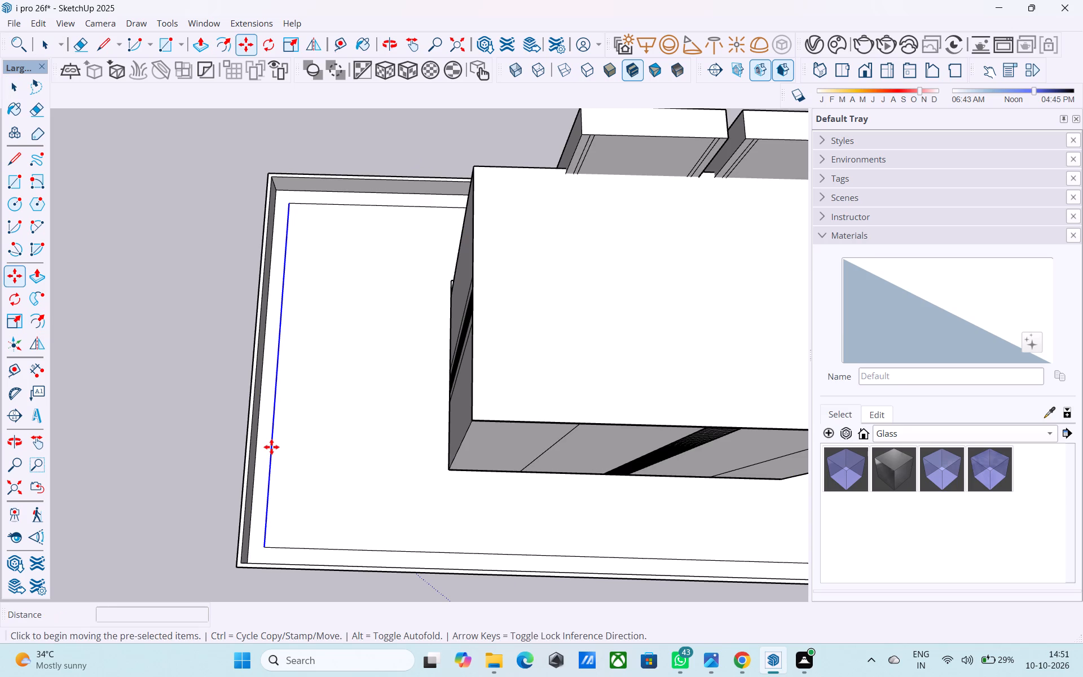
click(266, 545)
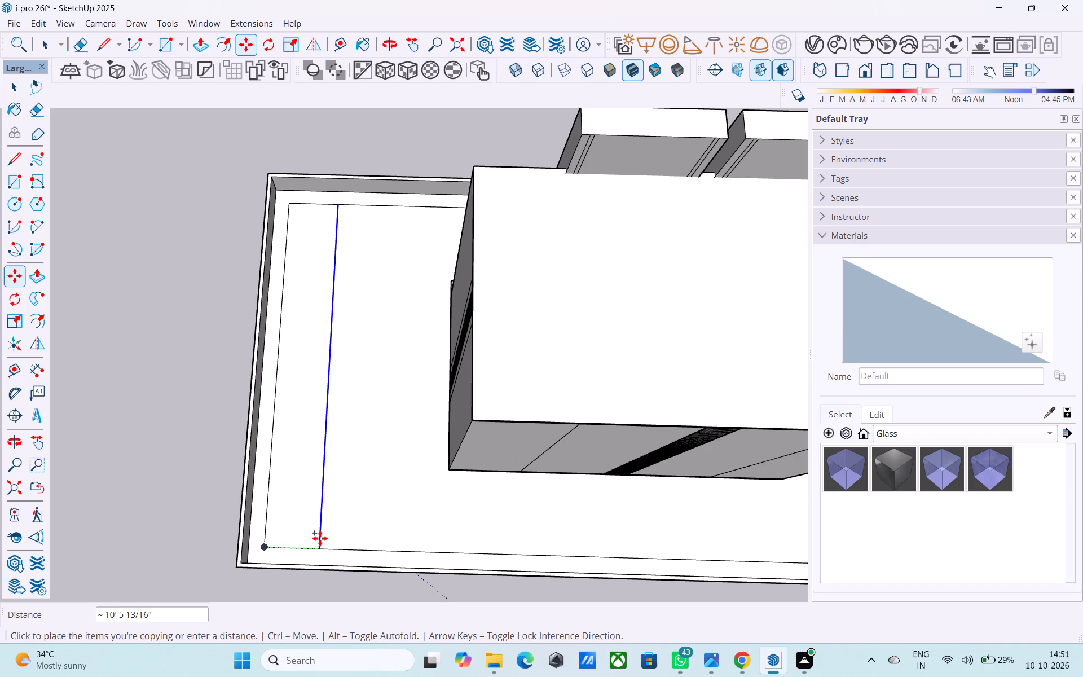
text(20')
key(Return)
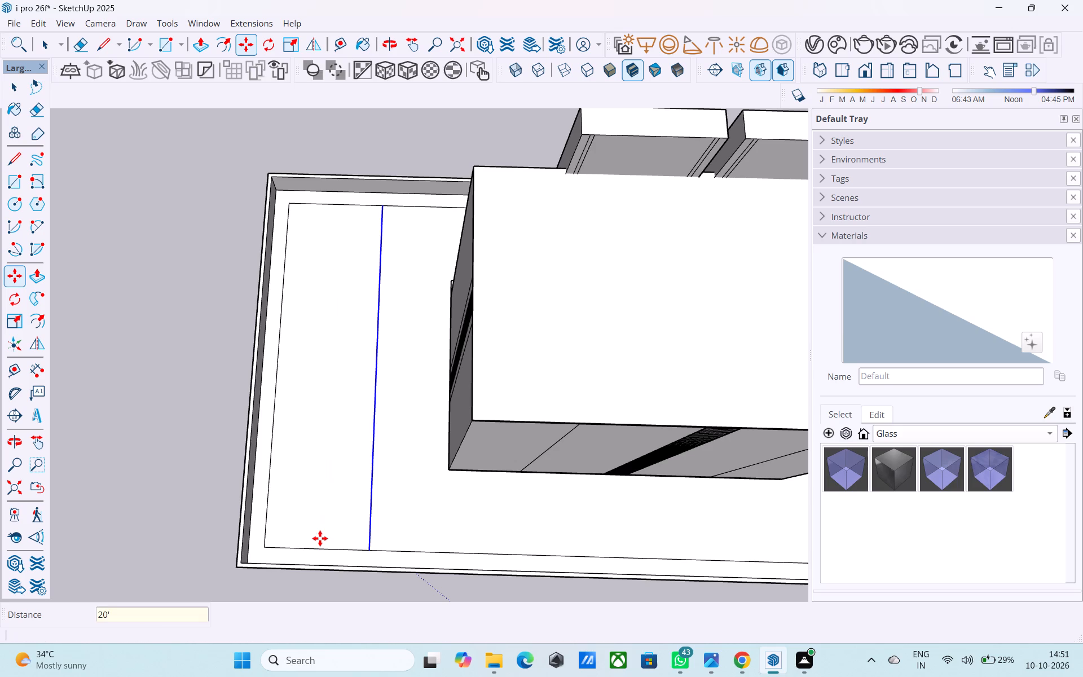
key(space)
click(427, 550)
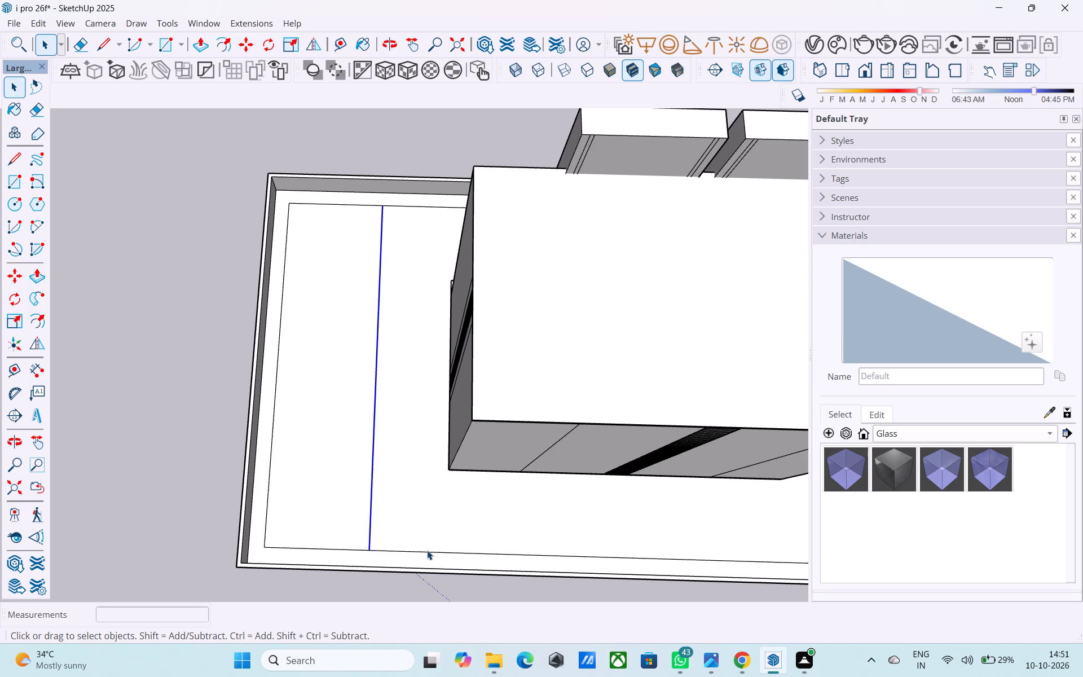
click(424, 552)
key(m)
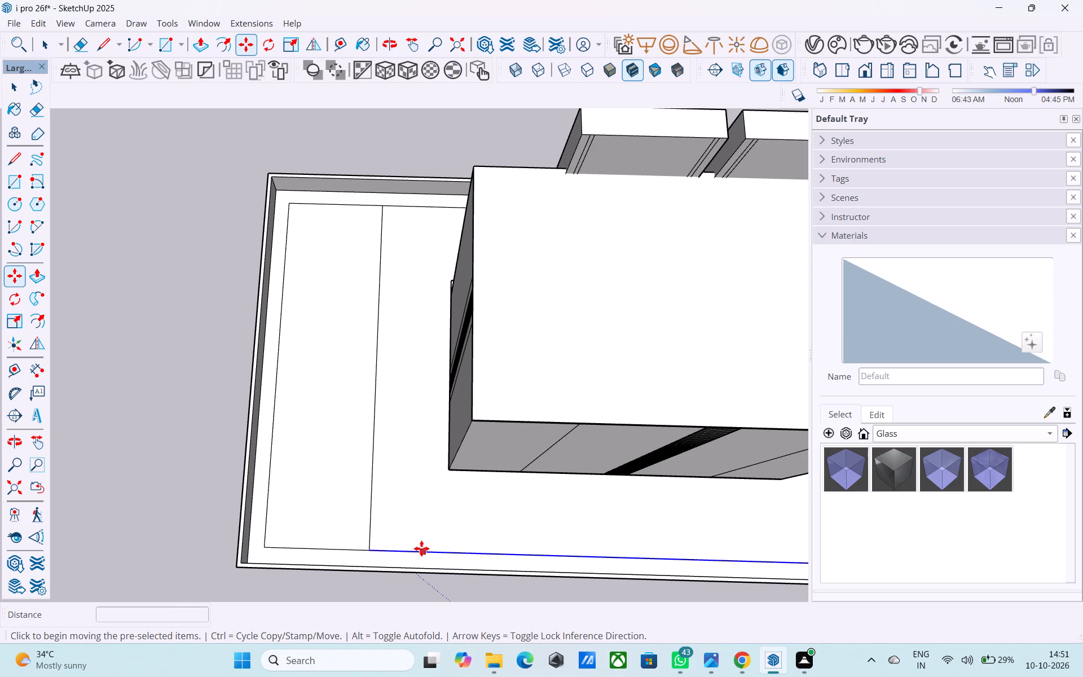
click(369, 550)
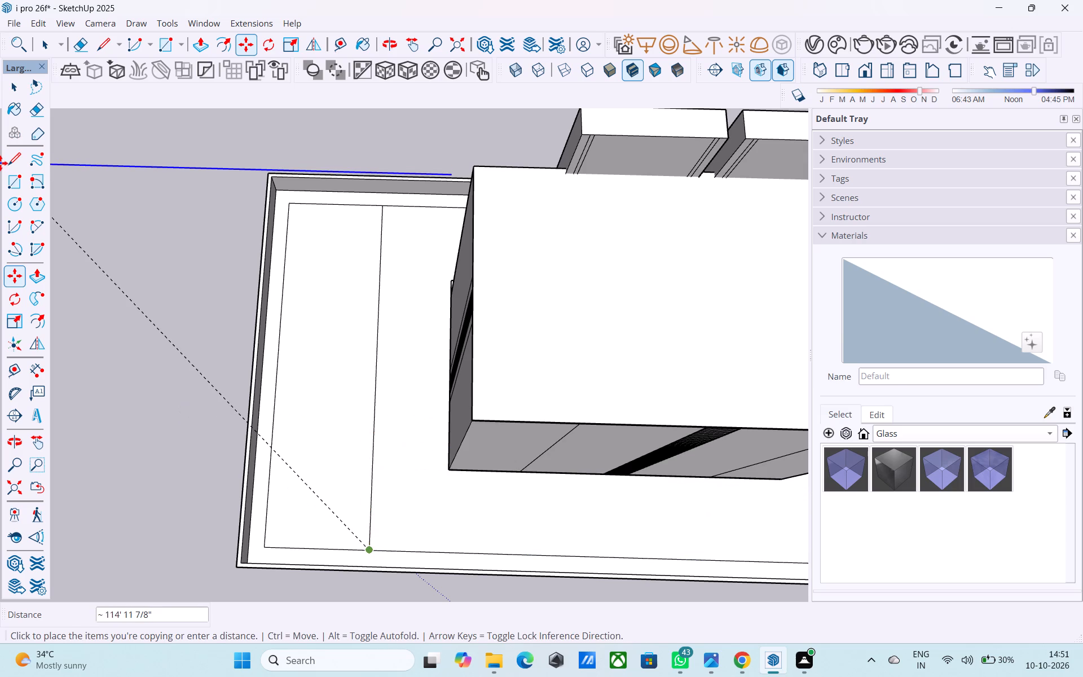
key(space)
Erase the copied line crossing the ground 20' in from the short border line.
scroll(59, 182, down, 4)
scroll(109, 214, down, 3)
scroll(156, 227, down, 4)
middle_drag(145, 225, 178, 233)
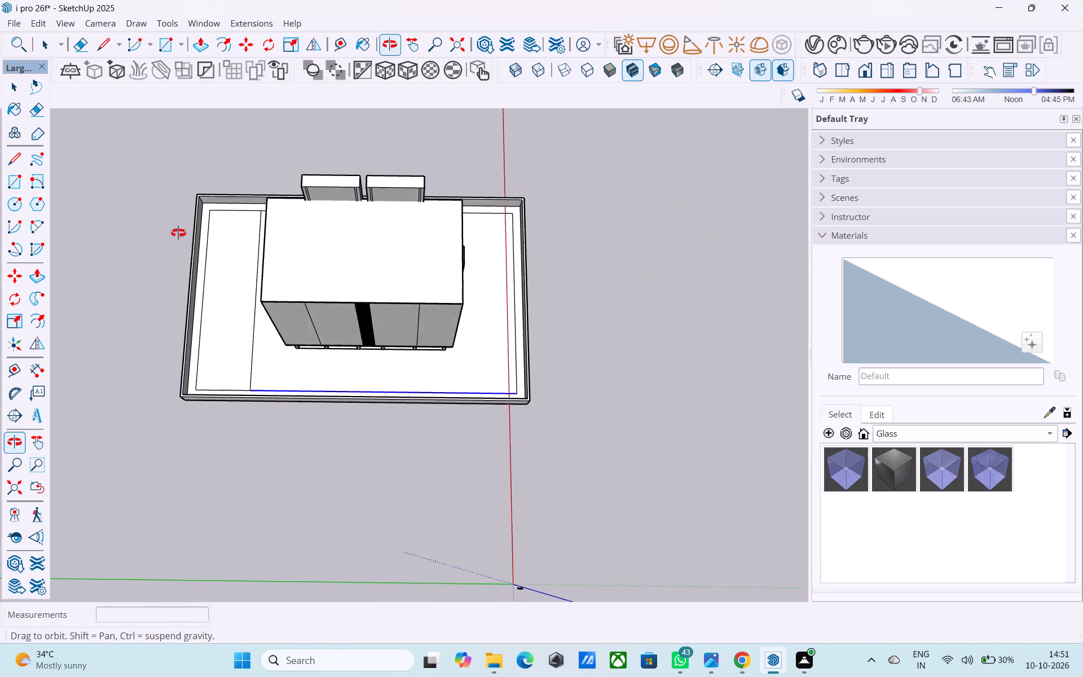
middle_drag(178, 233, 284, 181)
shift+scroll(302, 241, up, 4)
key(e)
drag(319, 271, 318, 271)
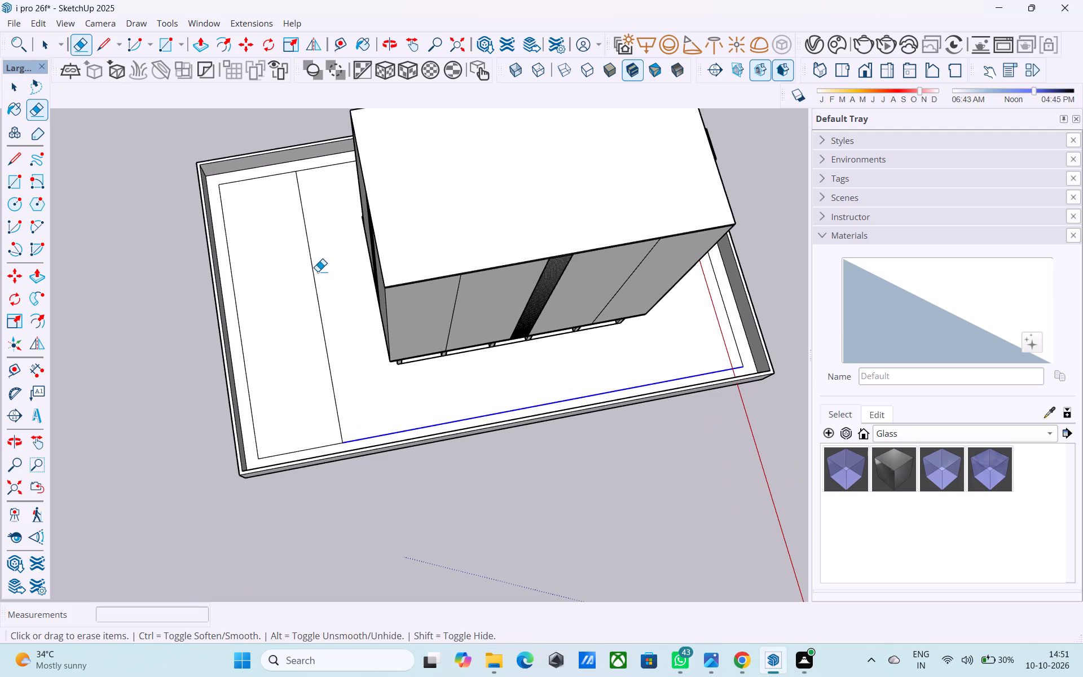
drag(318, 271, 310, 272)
Copy the short inner border line at the end farther from the red axis 10' inward.
scroll(305, 271, down, 3)
key(space)
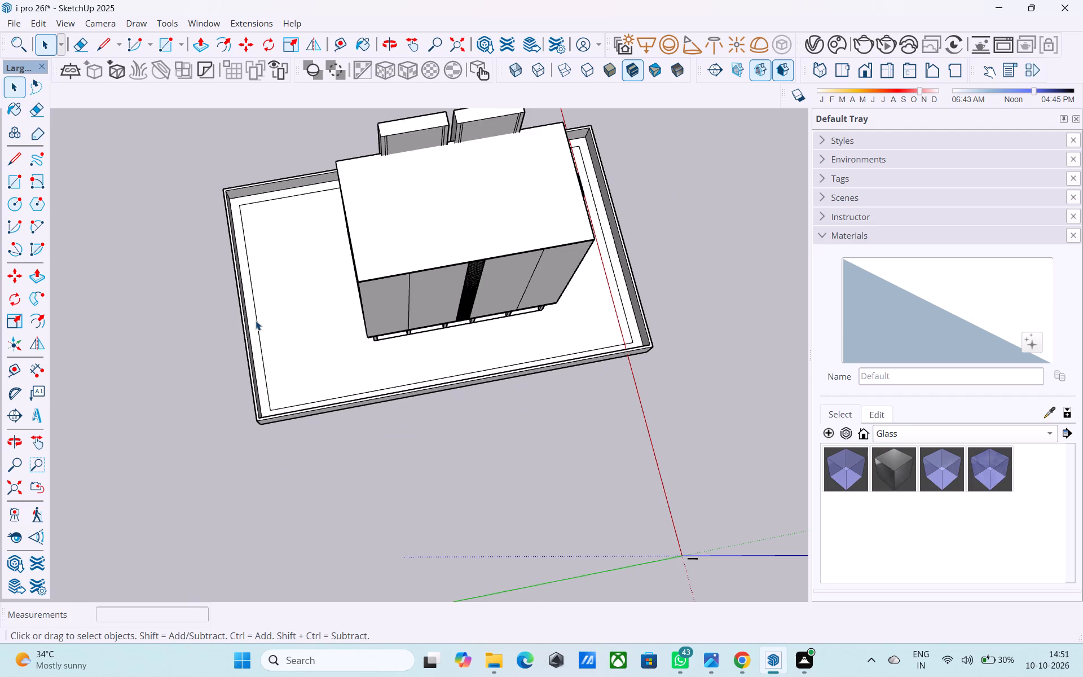
click(256, 320)
key(m)
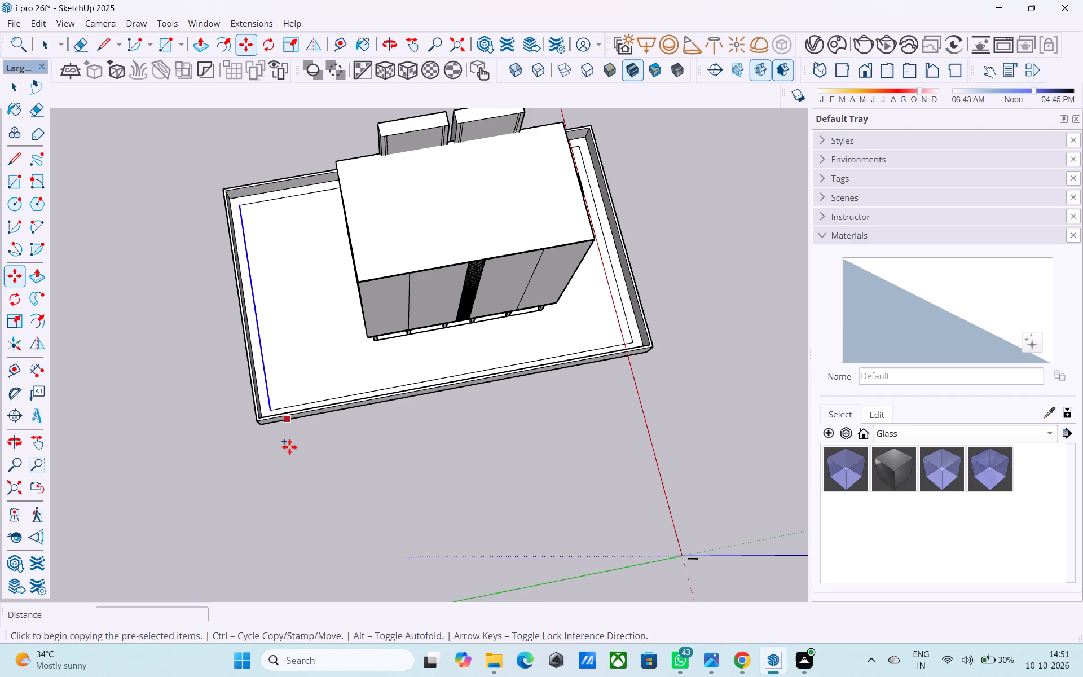
scroll(284, 439, up, 5)
click(263, 401)
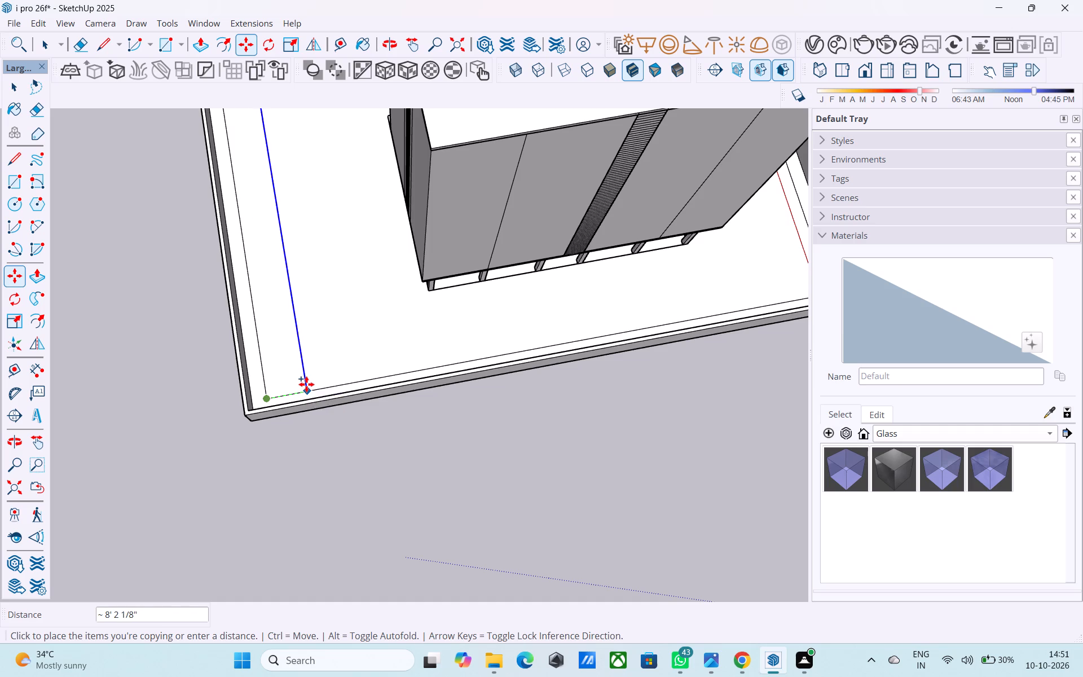
scroll(342, 455, down, 7)
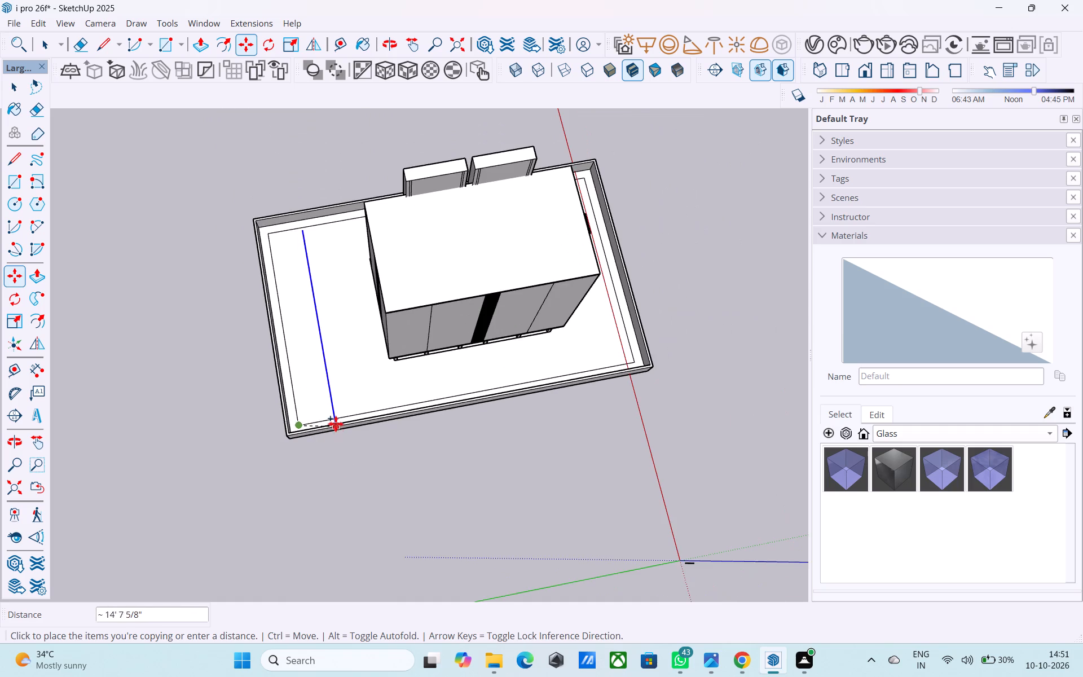
scroll(335, 423, up, 4)
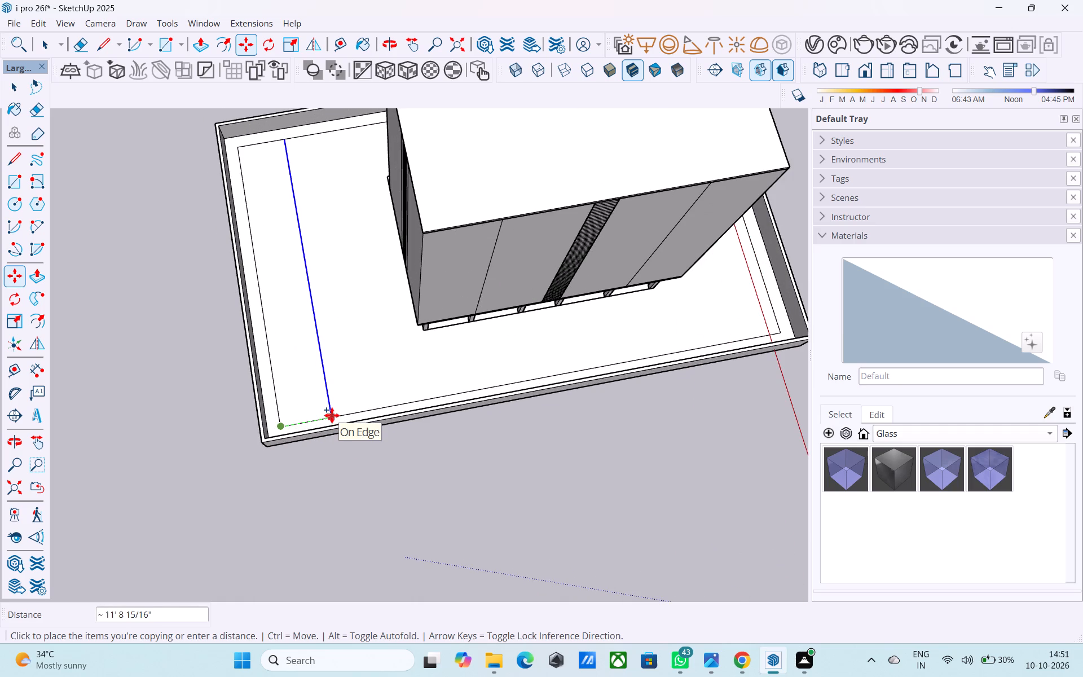
text(10')
key(Return)
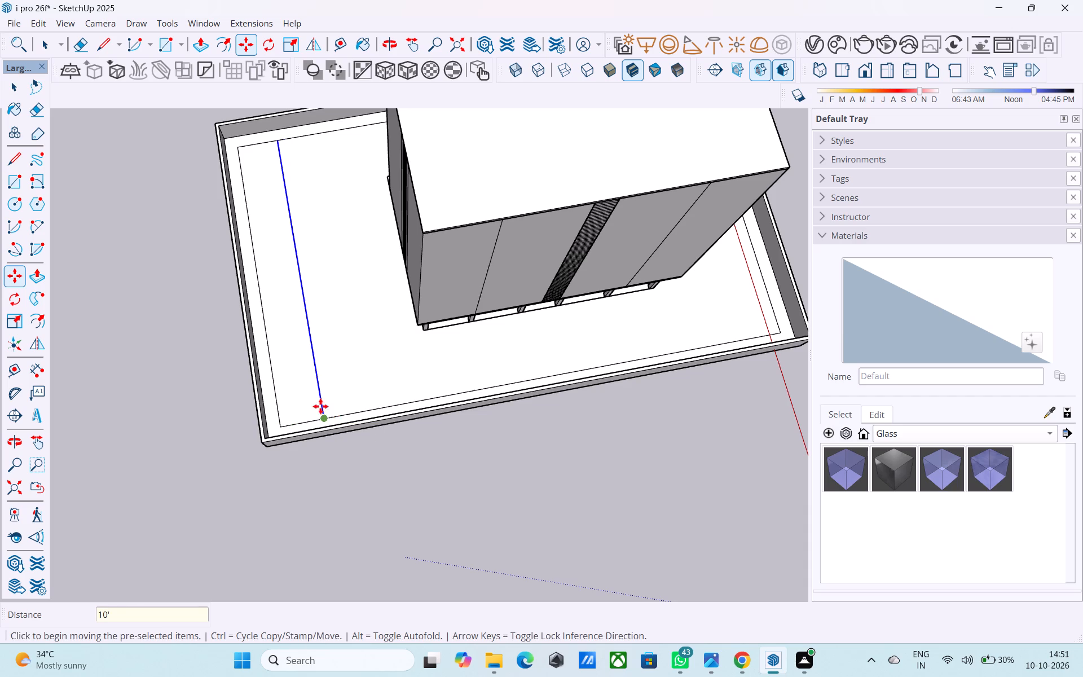
Copy the long border line behind the building inward, sliding it along the newly copied short line.
scroll(346, 412, up, 3)
key(space)
click(346, 414)
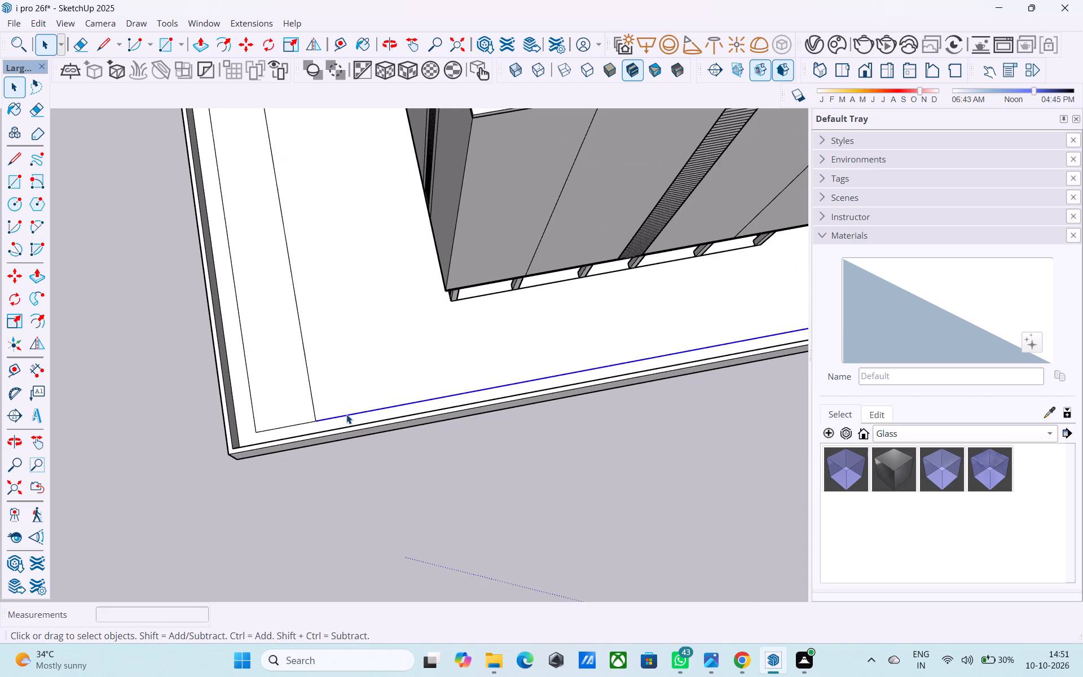
key(m)
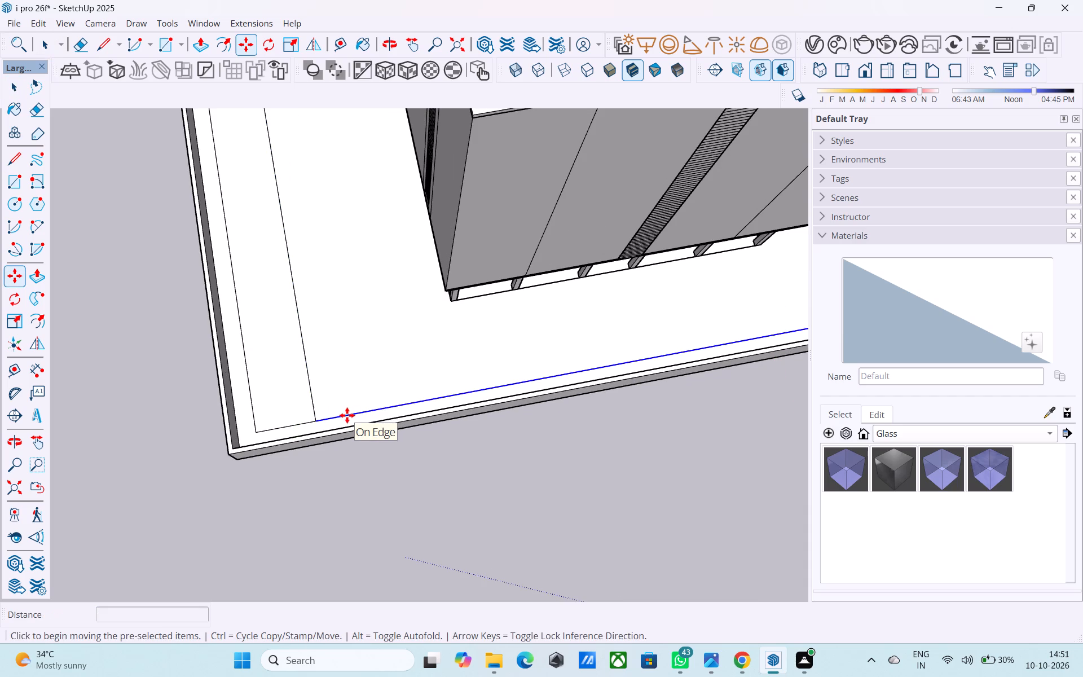
click(319, 422)
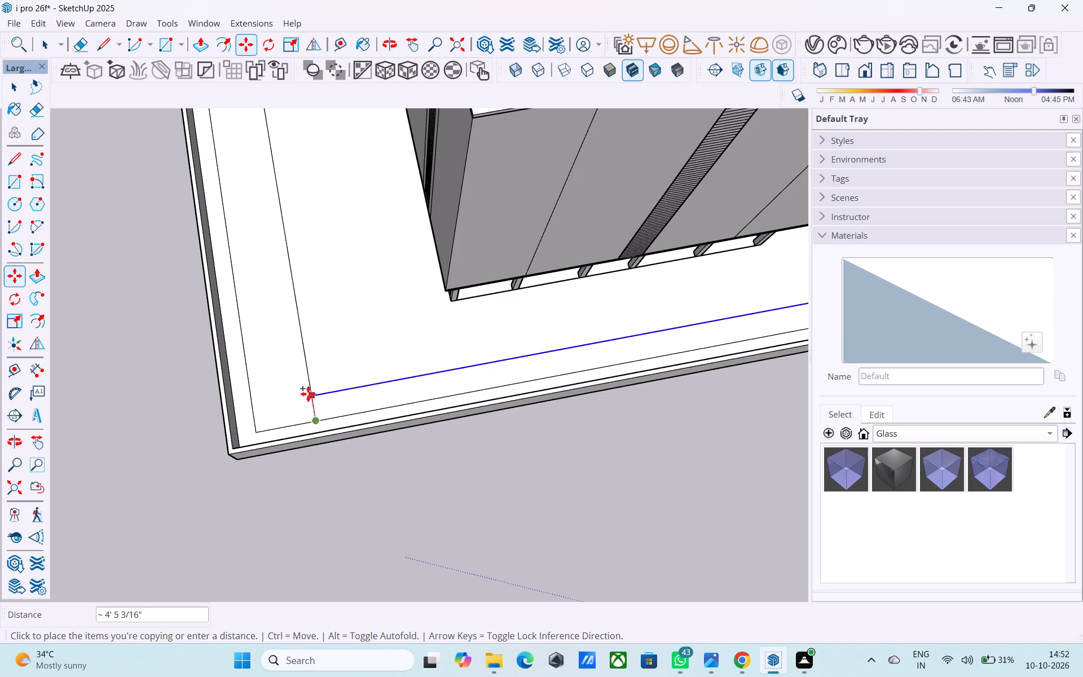
click(302, 361)
scroll(215, 443, down, 8)
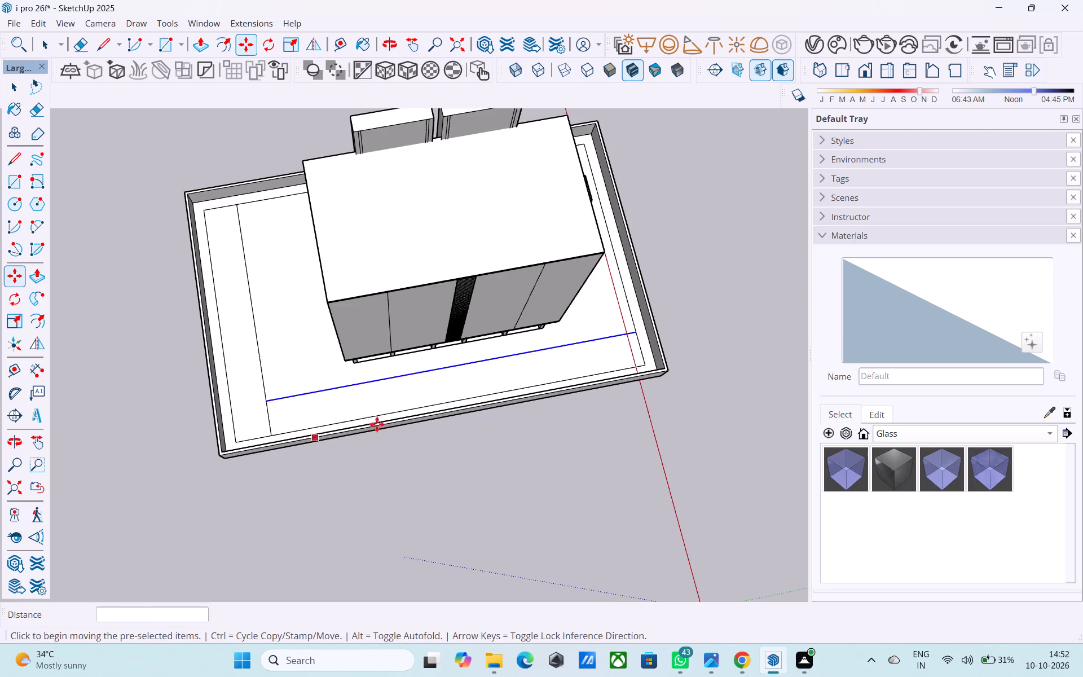
Copy the short border line at the red-axis end of the site 10' inward toward the building.
middle_drag(499, 399, 303, 379)
key(space)
click(648, 439)
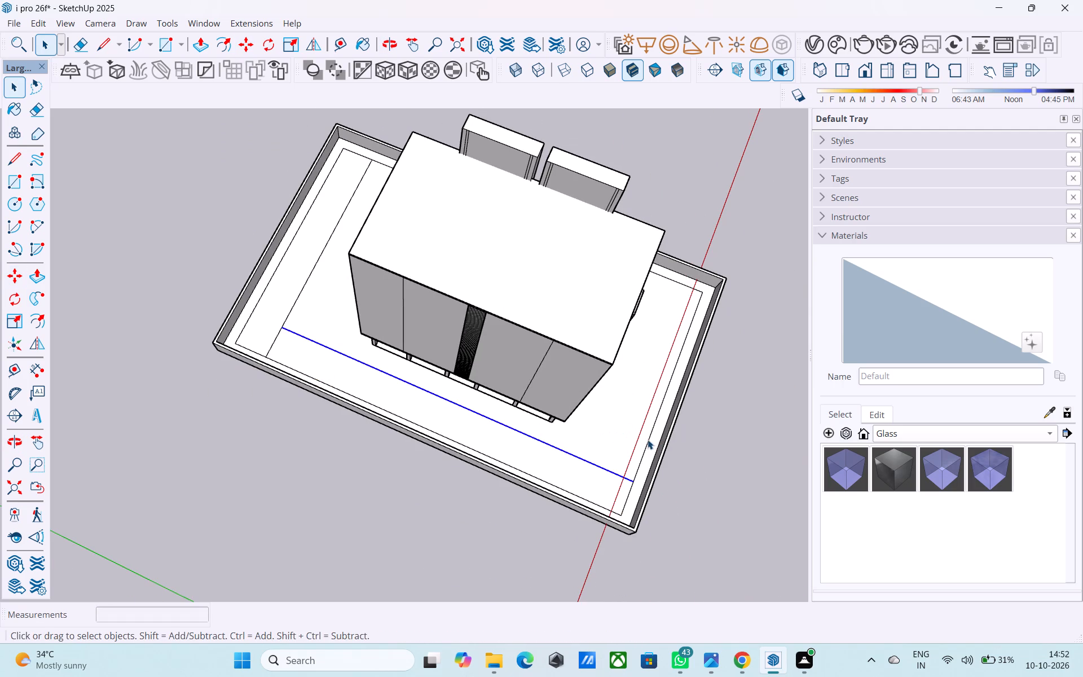
key(m)
scroll(644, 478, up, 3)
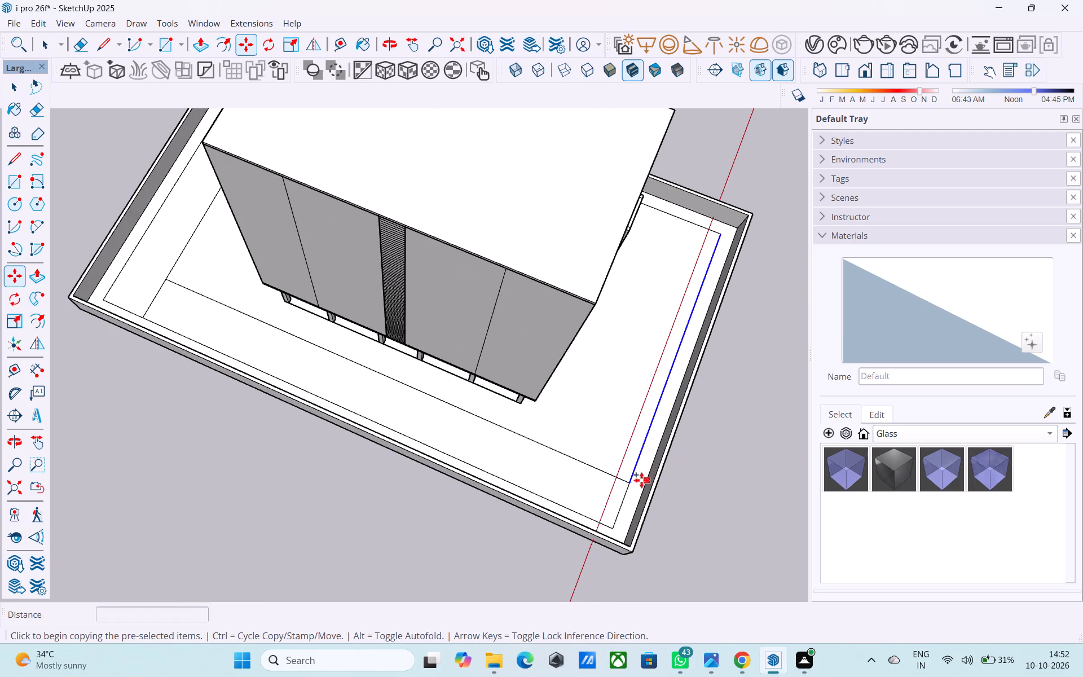
click(633, 485)
click(578, 462)
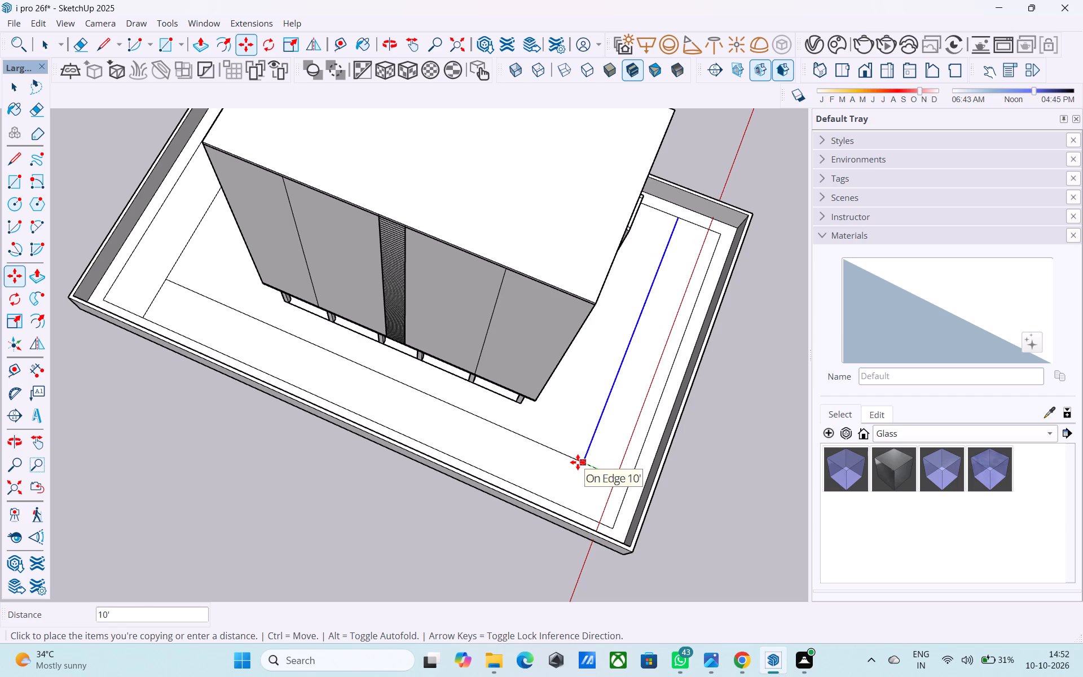
Copy the long border line in front of the two framed projections inward, parallel to the front wall.
middle_drag(680, 484, 277, 483)
scroll(263, 476, down, 4)
middle_drag(582, 475, 328, 316)
scroll(333, 314, down, 3)
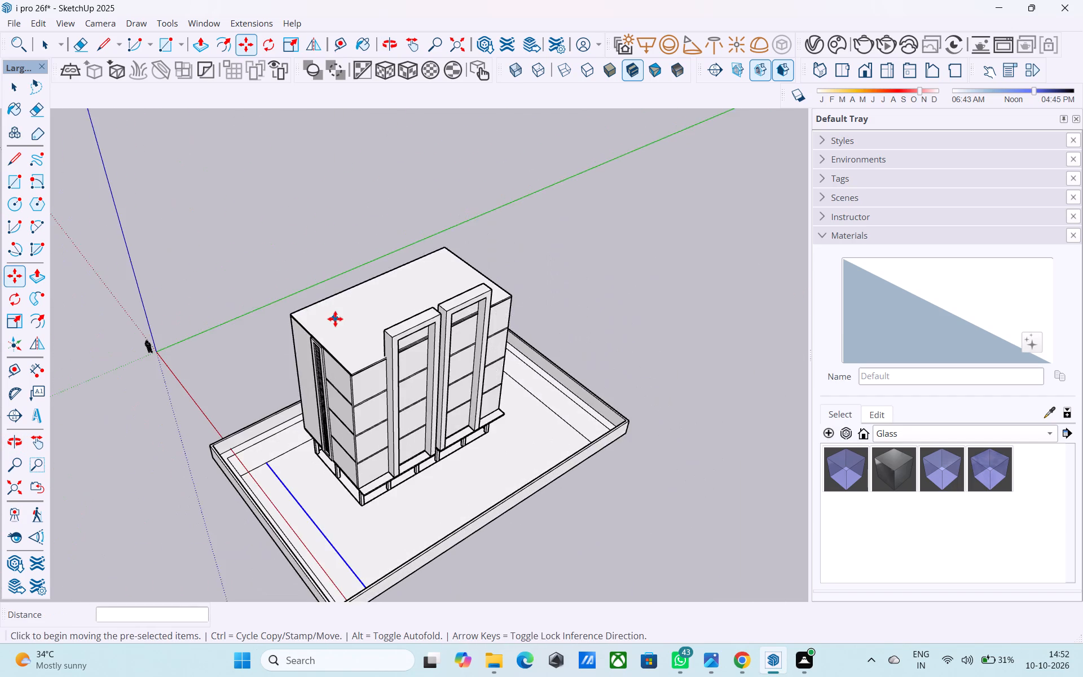
scroll(335, 319, down, 3)
key(space)
shift+middle_drag(384, 429, 445, 472)
scroll(429, 469, up, 2)
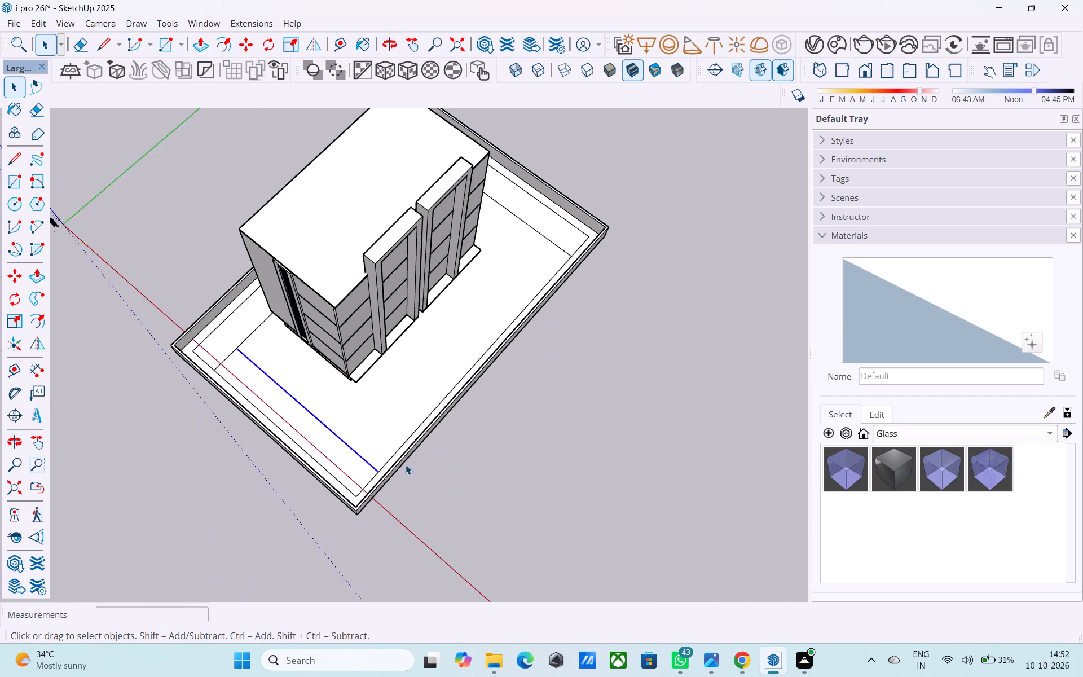
scroll(406, 465, up, 3)
middle_drag(373, 459, 438, 450)
scroll(438, 450, up, 5)
click(415, 438)
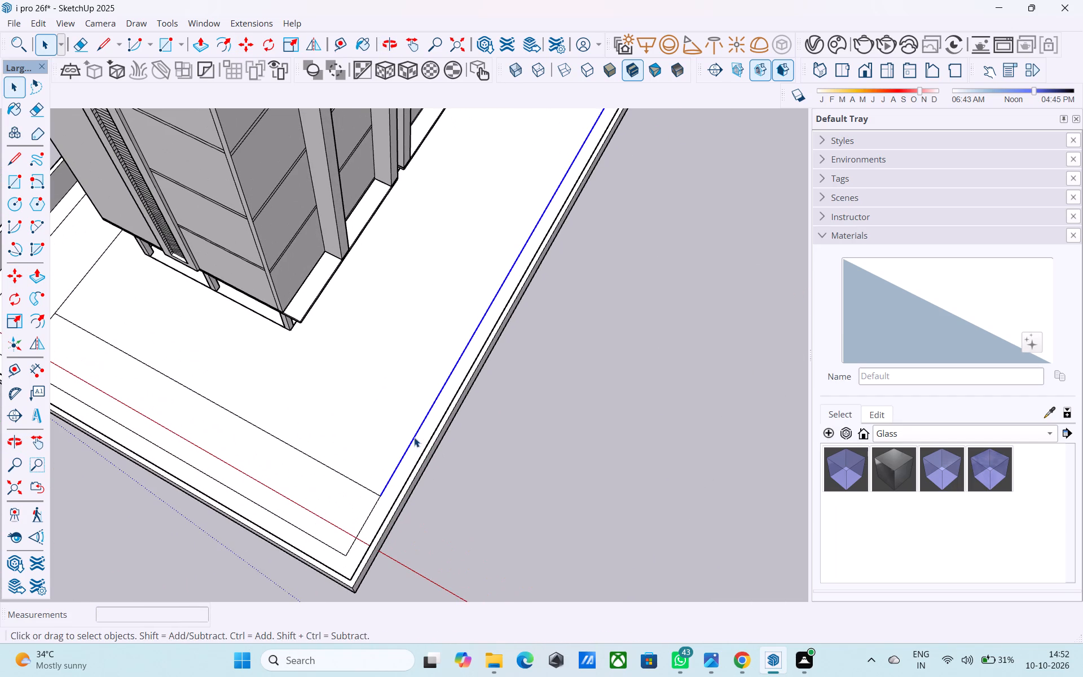
key(m)
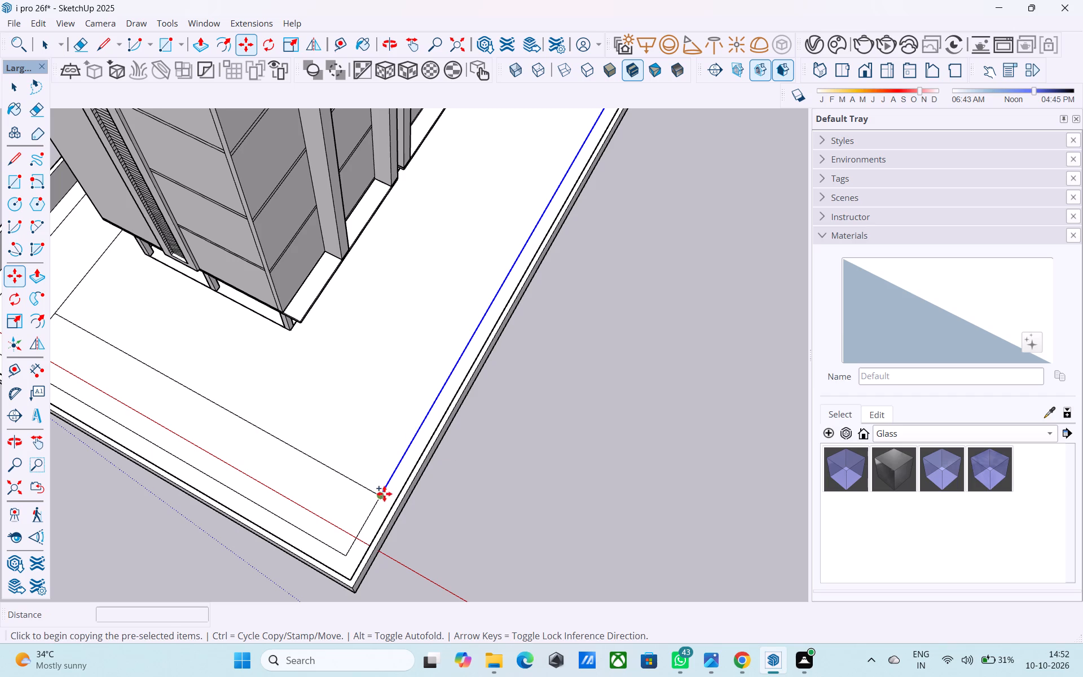
click(383, 494)
click(325, 463)
Erase the leftover line segments joining the copied lines to the border at all four corners, leaving a closed inner rectangle.
scroll(332, 527, down, 7)
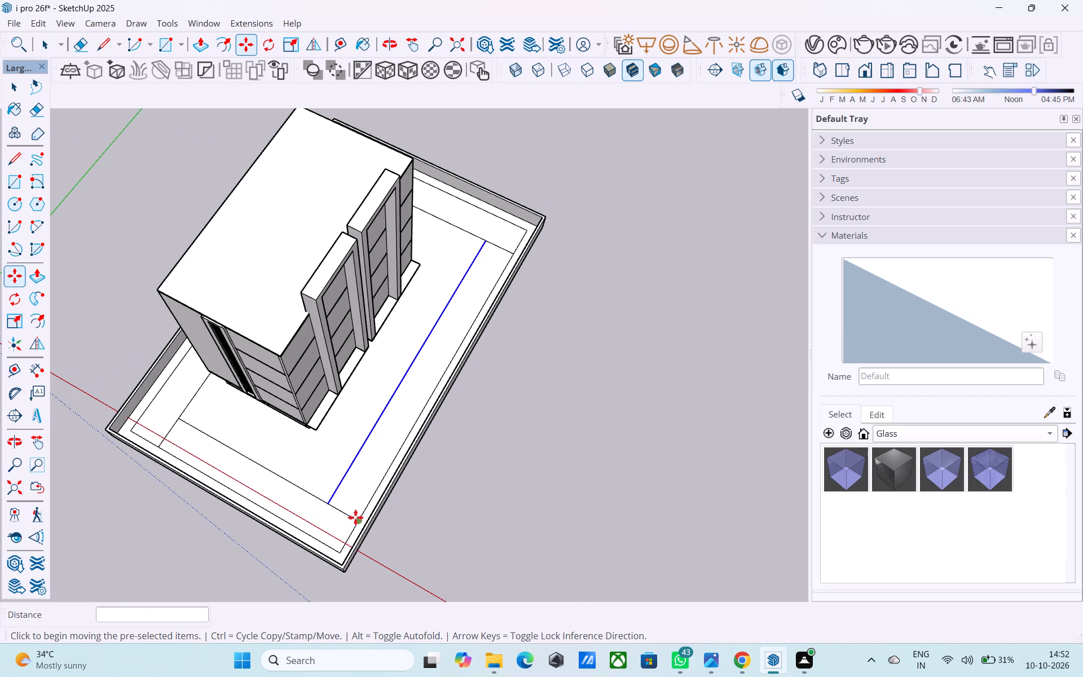
scroll(371, 493, up, 1)
key(e)
click(340, 515)
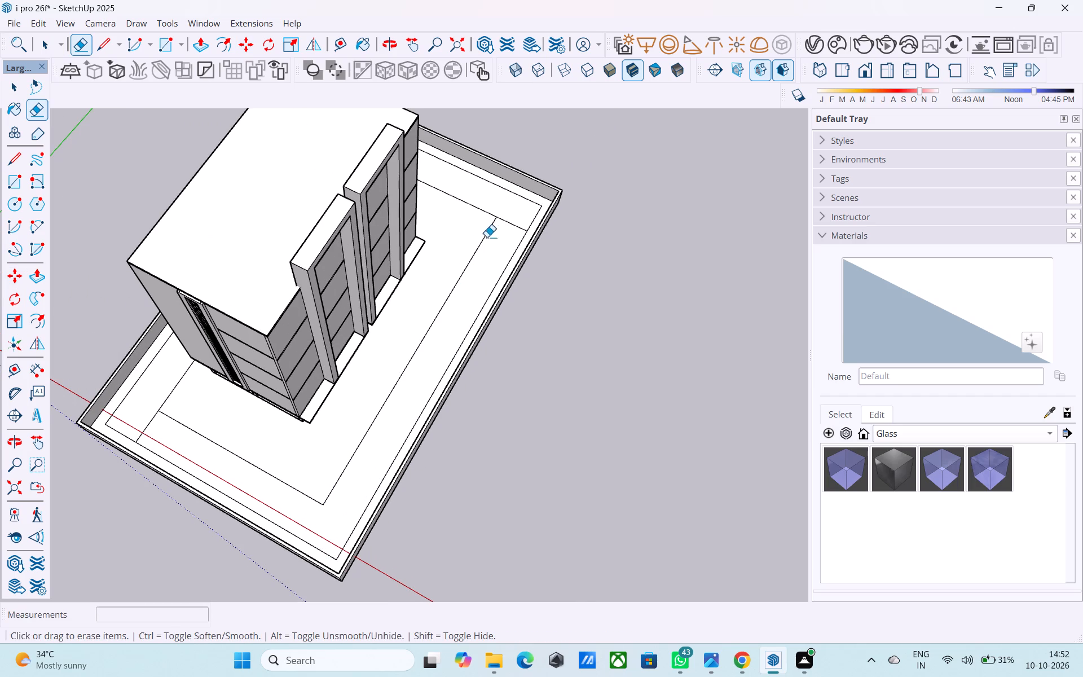
drag(512, 221, 512, 232)
middle_drag(371, 308, 610, 184)
scroll(388, 385, down, 4)
middle_drag(373, 393, 412, 374)
scroll(389, 377, up, 5)
click(340, 356)
scroll(309, 332, down, 3)
shift+middle_drag(312, 335, 426, 436)
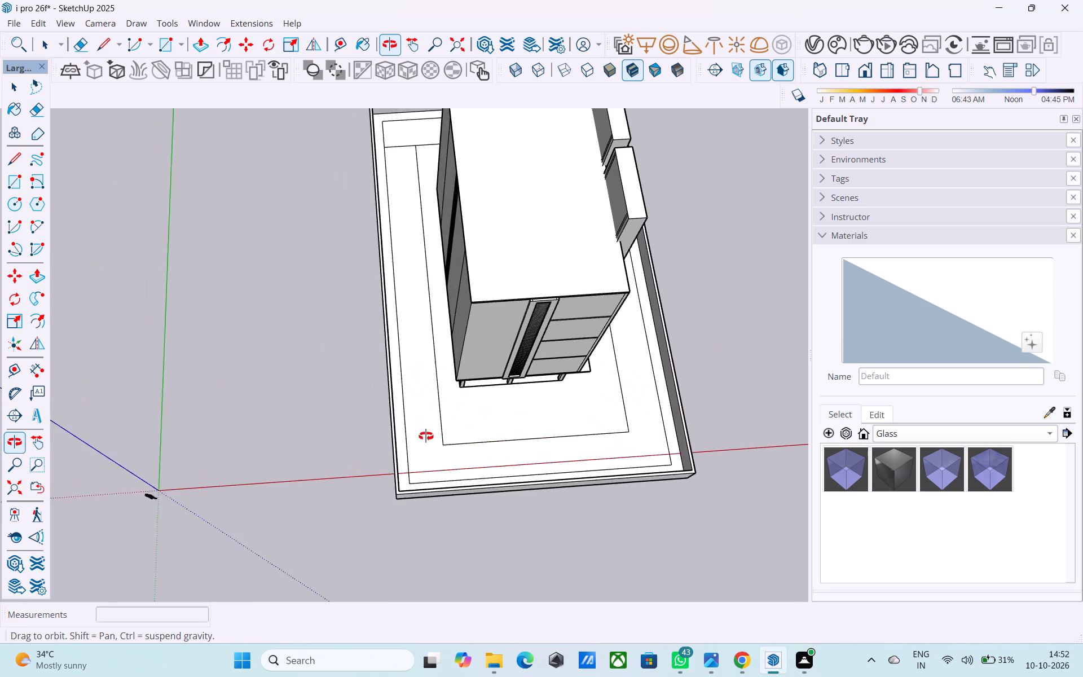
shift+middle_drag(426, 436, 631, 374)
shift+middle_drag(353, 250, 466, 278)
scroll(261, 309, up, 6)
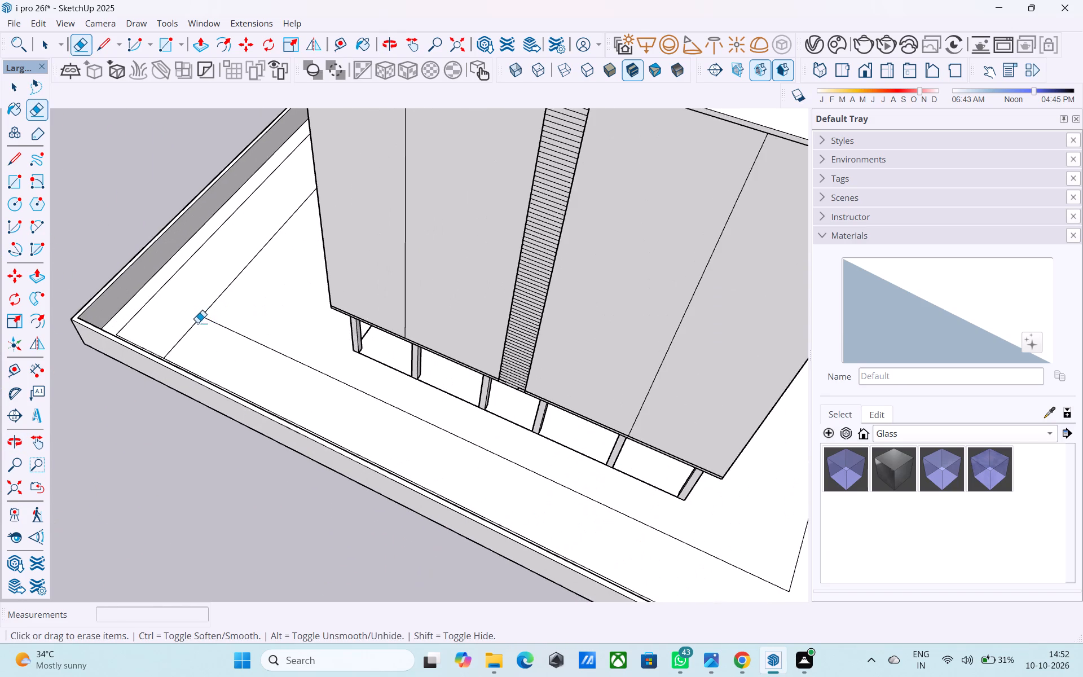
click(197, 323)
Examine the building, its columns and the banded ground inside the walls from lower angles on several sides.
scroll(190, 320, down, 3)
middle_drag(204, 328, 463, 164)
scroll(460, 166, up, 1)
scroll(441, 209, down, 4)
middle_drag(367, 266, 433, 251)
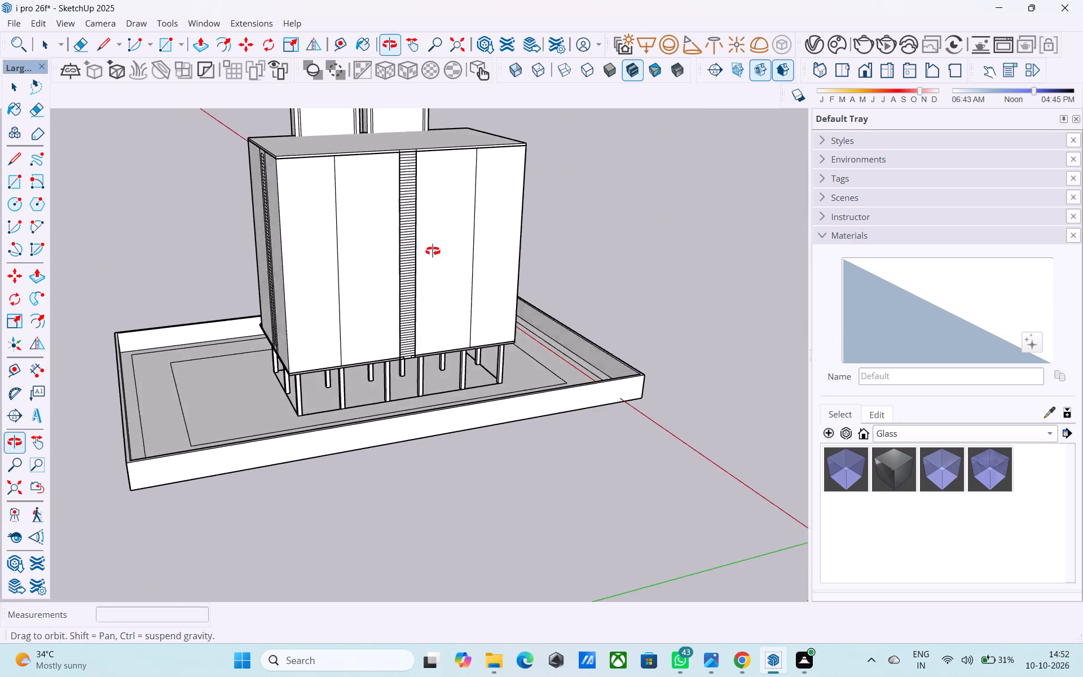
middle_drag(433, 251, 446, 254)
middle_drag(355, 285, 551, 231)
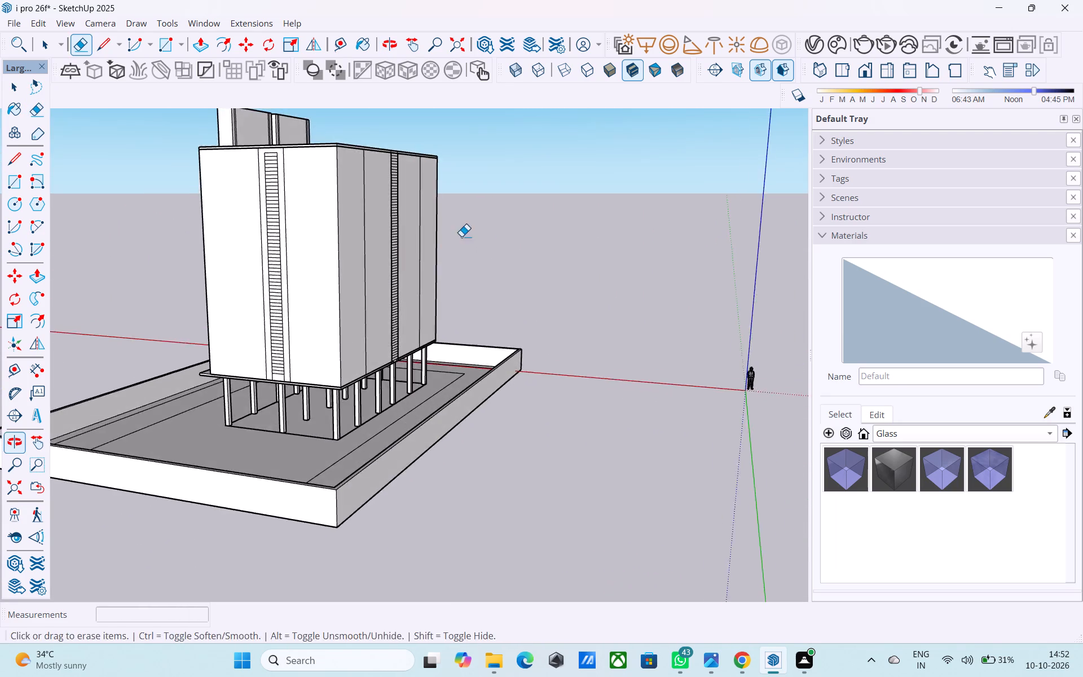
Pull the frame face around the slatted strip on the plain end wall outward 6".
scroll(456, 245, down, 3)
middle_drag(401, 262, 633, 199)
middle_drag(364, 213, 346, 279)
scroll(382, 197, up, 8)
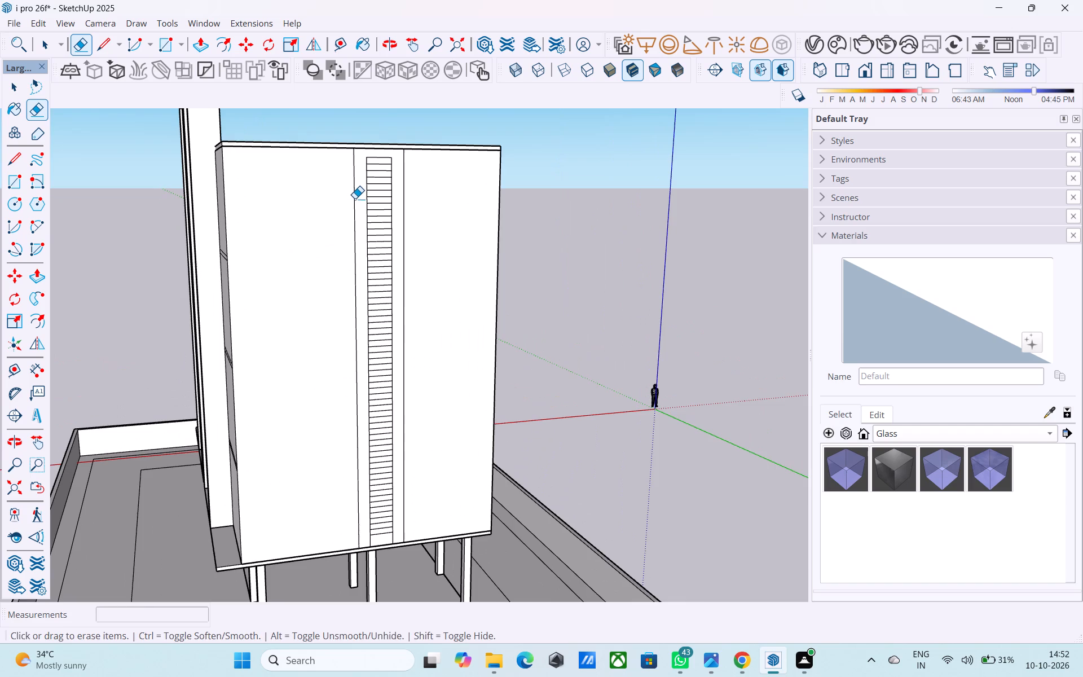
middle_drag(355, 199, 345, 294)
scroll(345, 293, up, 3)
scroll(365, 245, up, 1)
key(space)
click(349, 250)
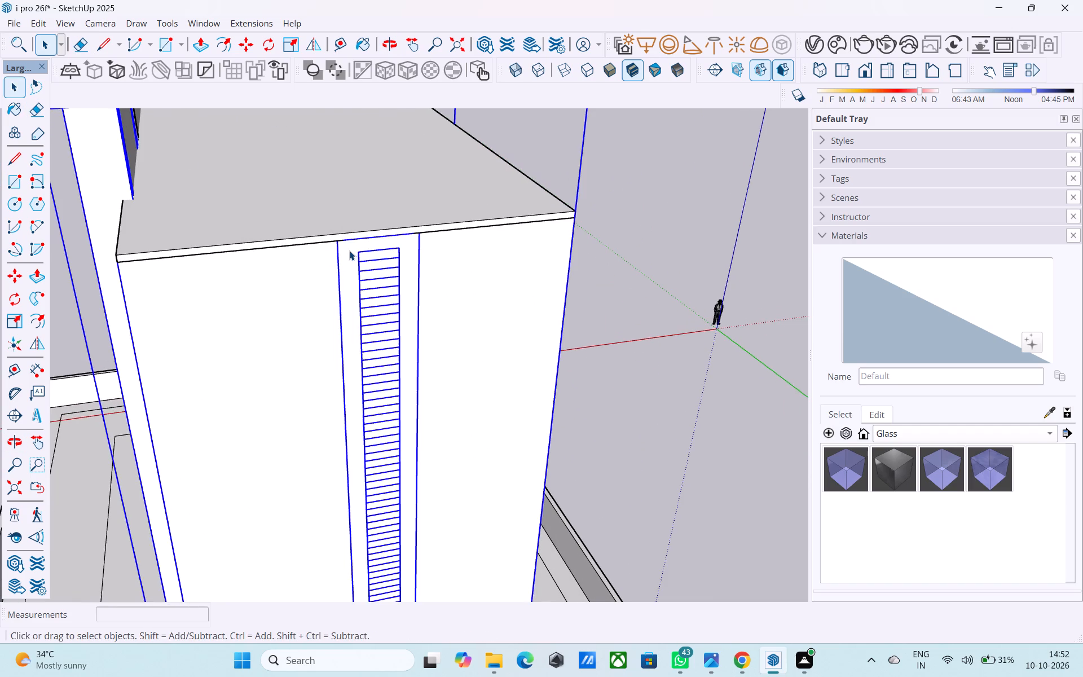
double_click(349, 250)
click(348, 251)
click(348, 251)
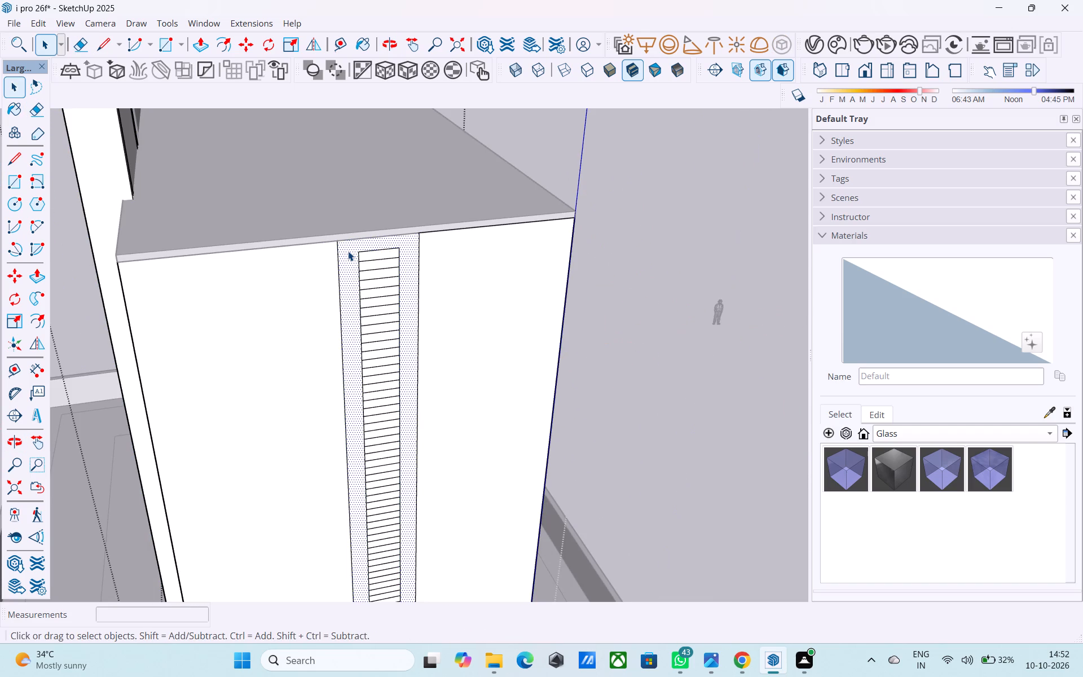
key(p)
click(347, 250)
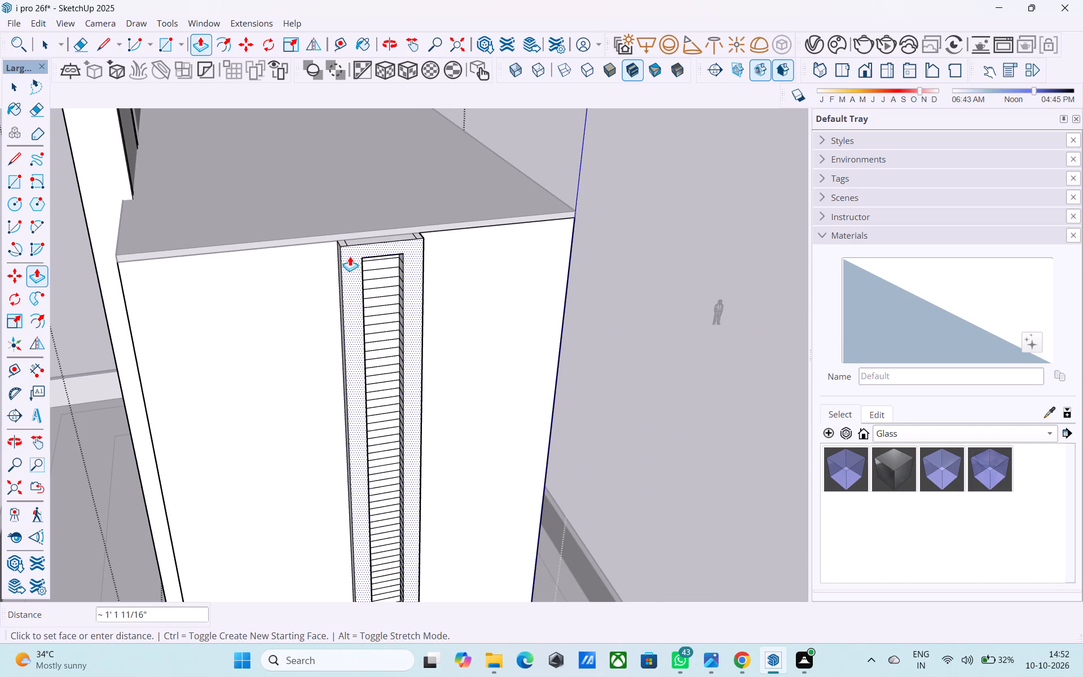
key(6)
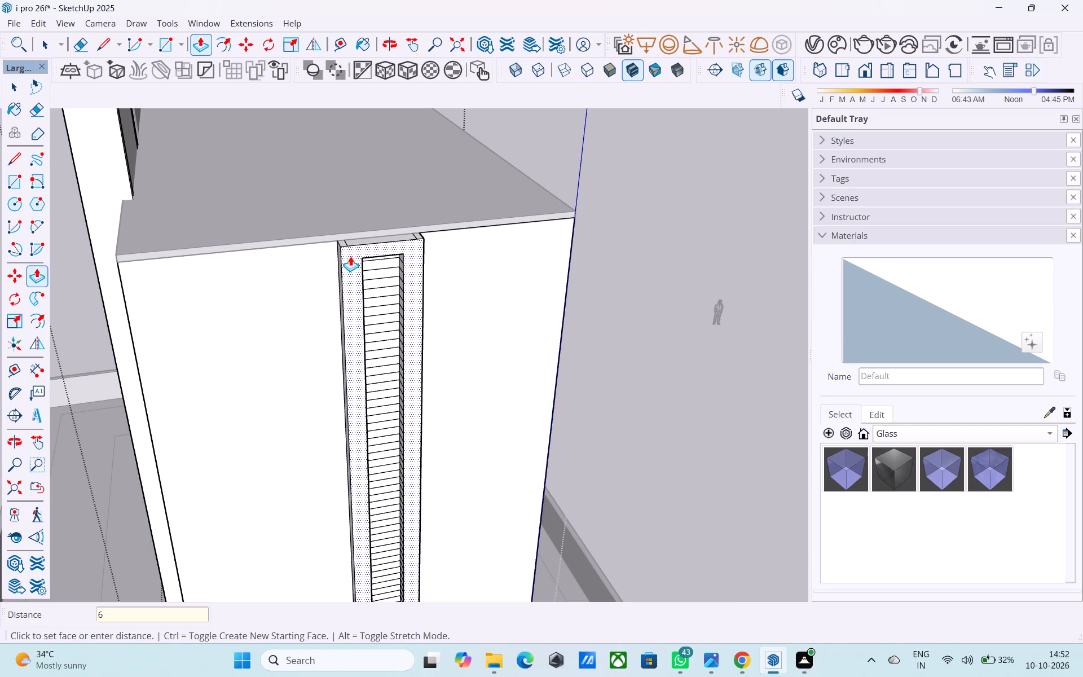
key(shift+quotedbl)
key(Return)
Examine the raised frame and the block's other walls, and close the open group.
scroll(360, 245, down, 6)
middle_drag(479, 239, 186, 270)
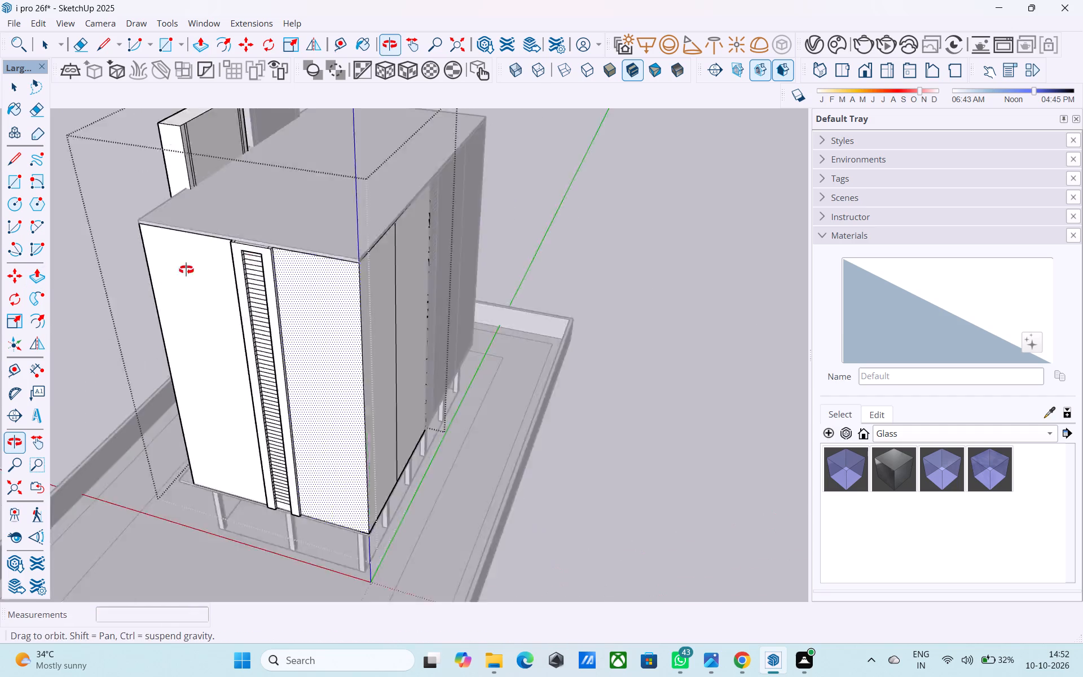
middle_drag(186, 270, 124, 275)
middle_drag(432, 218, 87, 222)
middle_drag(406, 228, 682, 187)
middle_drag(232, 277, 492, 226)
middle_drag(303, 256, 41, 319)
middle_drag(383, 266, 94, 294)
middle_drag(466, 266, 169, 262)
scroll(169, 261, down, 2)
key(space)
click(169, 259)
On the end wall with horizontal band lines, open the strip's group and pull its second slat from the bottom outward 3".
scroll(577, 362, up, 2)
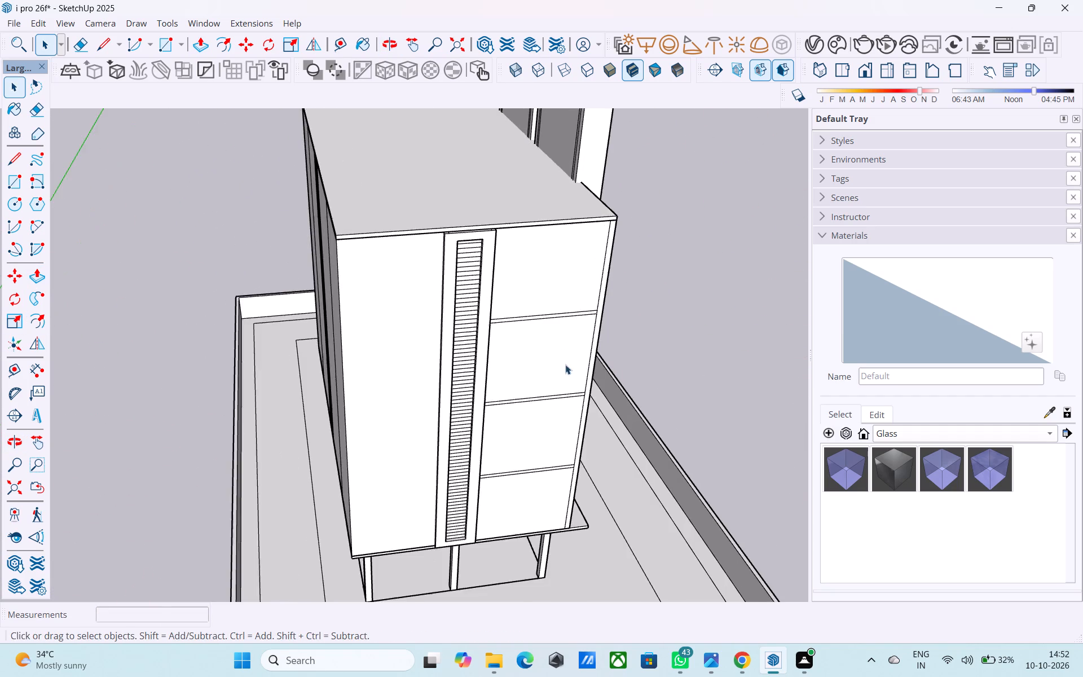
scroll(565, 364, up, 3)
middle_drag(463, 424, 443, 320)
scroll(444, 338, up, 4)
shift+middle_drag(399, 459, 392, 344)
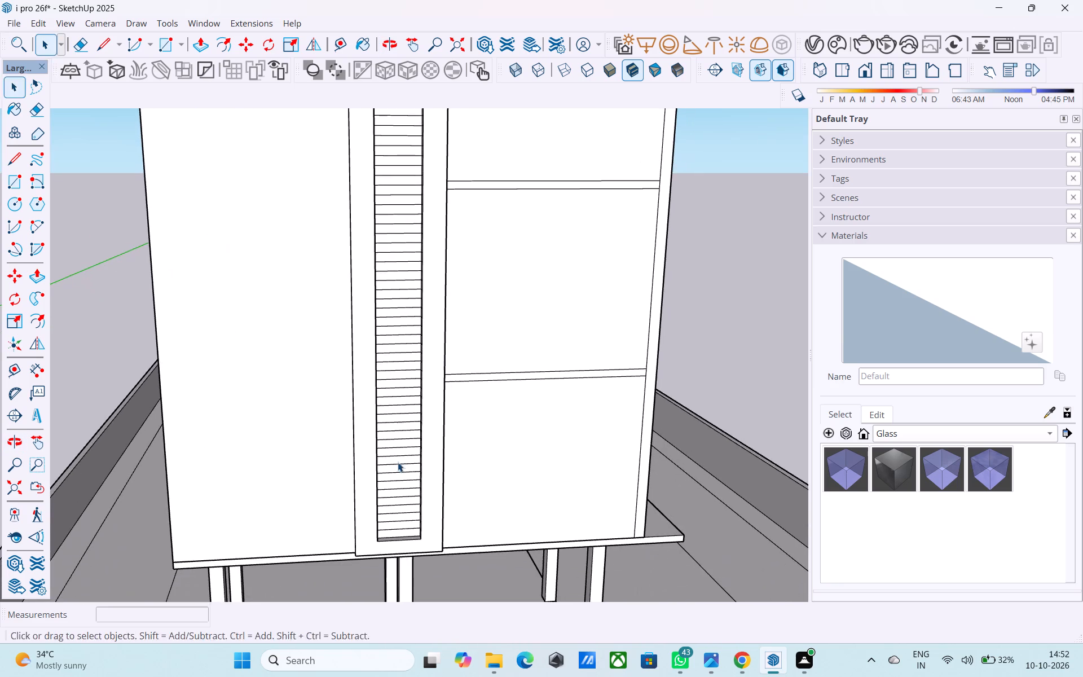
middle_drag(398, 463, 370, 449)
scroll(368, 466, up, 3)
double_click(369, 467)
middle_drag(371, 468, 347, 338)
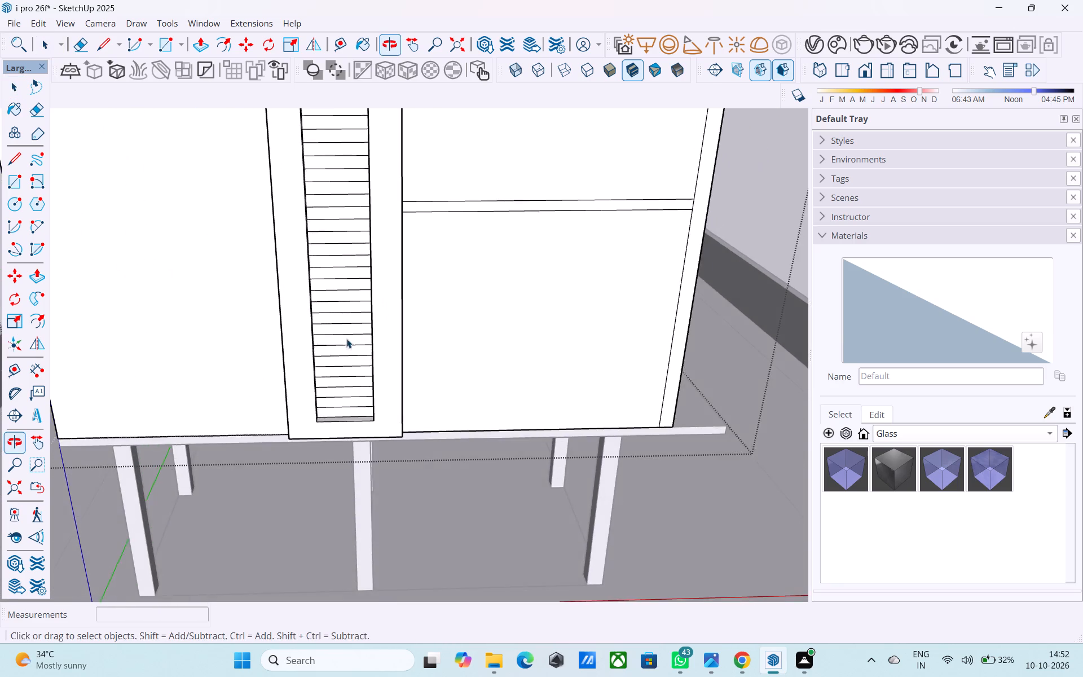
scroll(351, 397, up, 6)
click(345, 417)
click(344, 397)
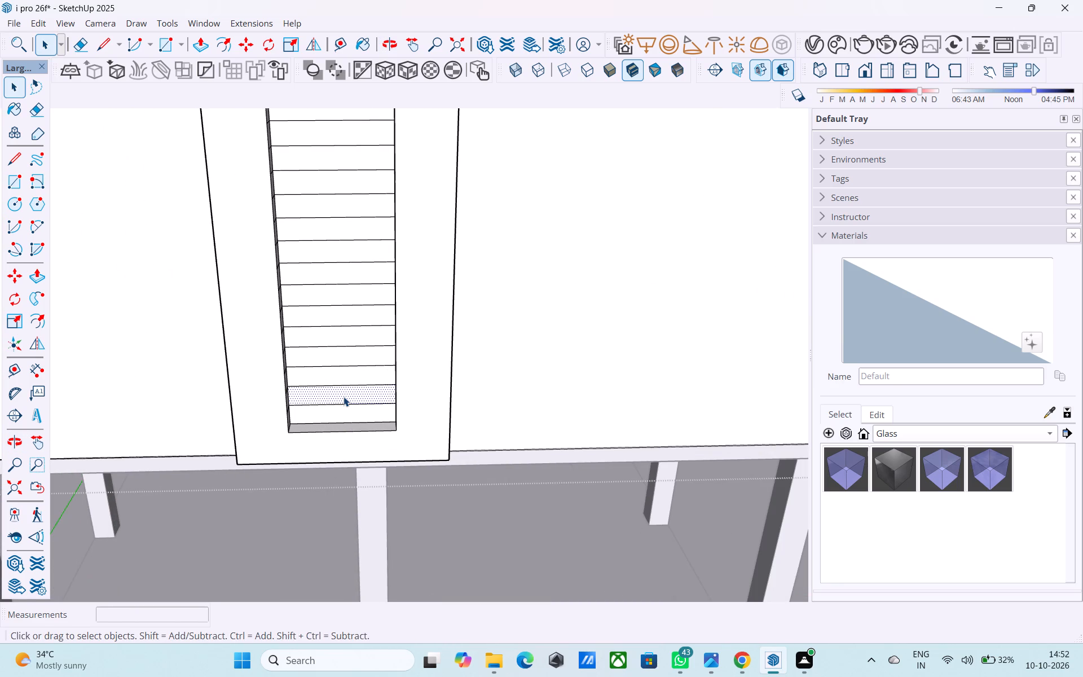
key(p)
click(344, 393)
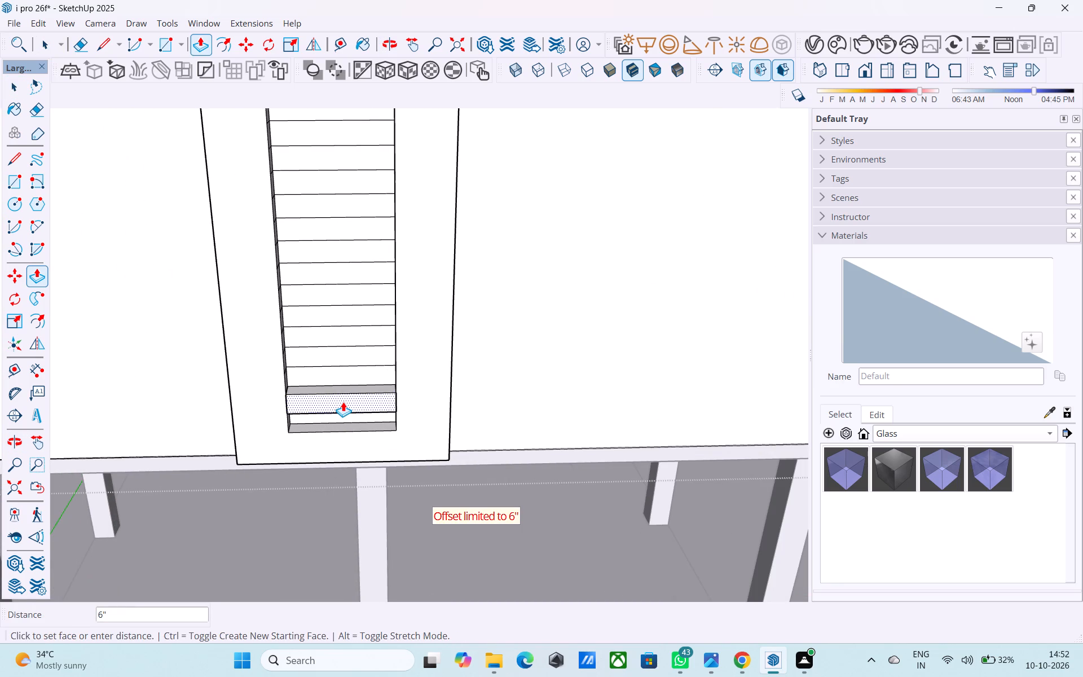
key(3)
key(shift+quotedbl)
key(Return)
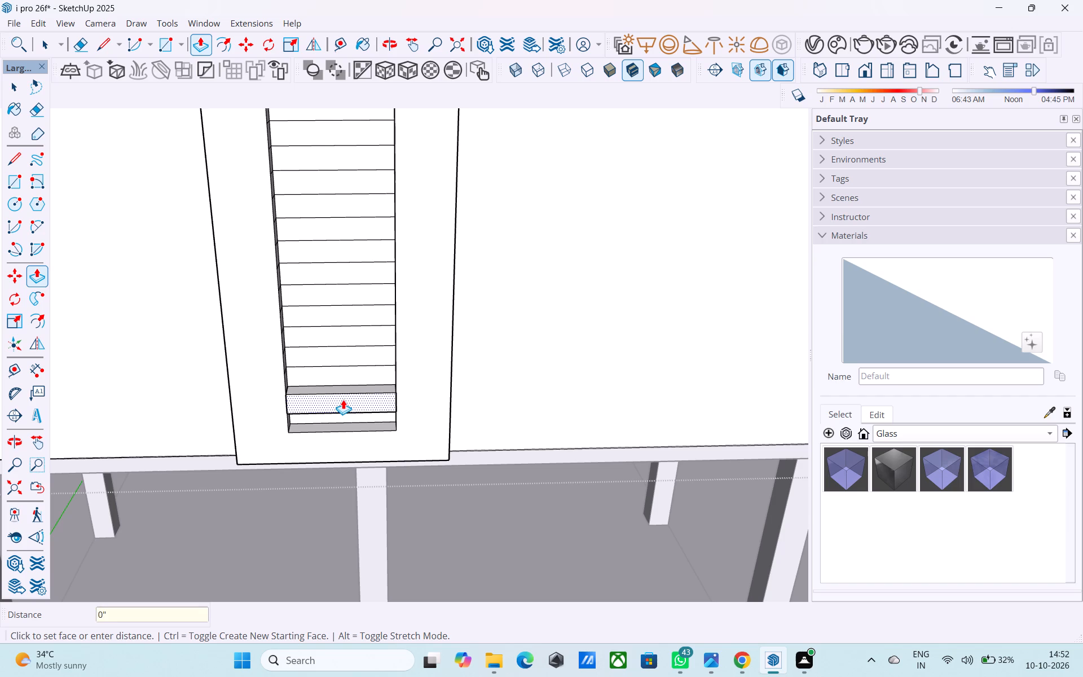
Repeat the 3" outward pull on every other slat above it in the lower part of the strip.
click(343, 354)
click(343, 354)
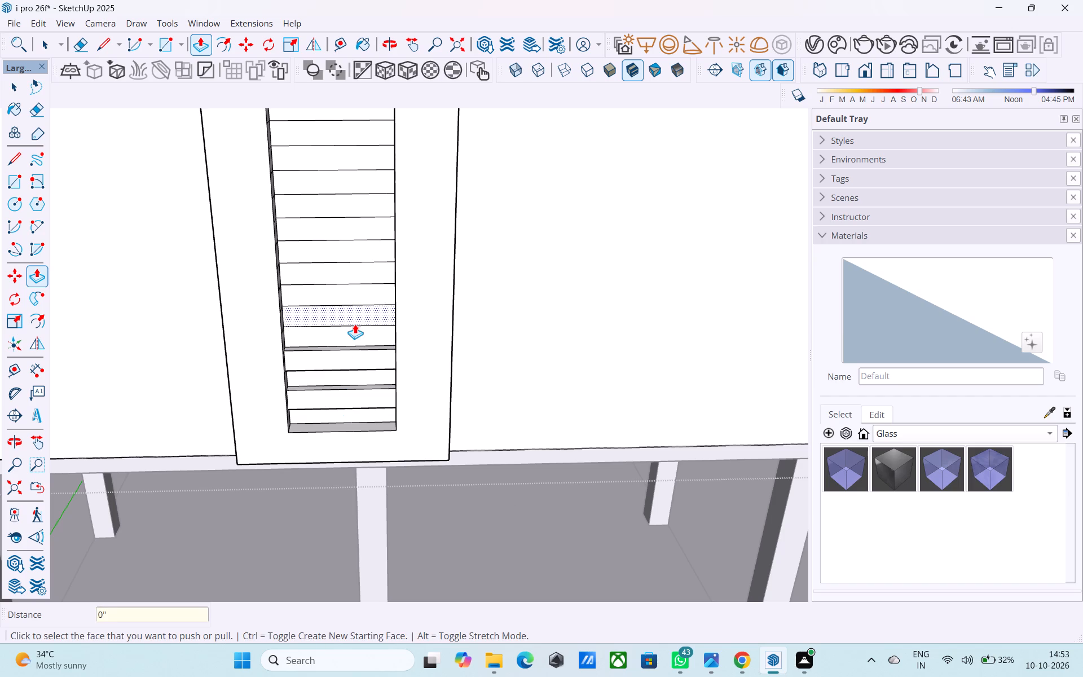
double_click(353, 323)
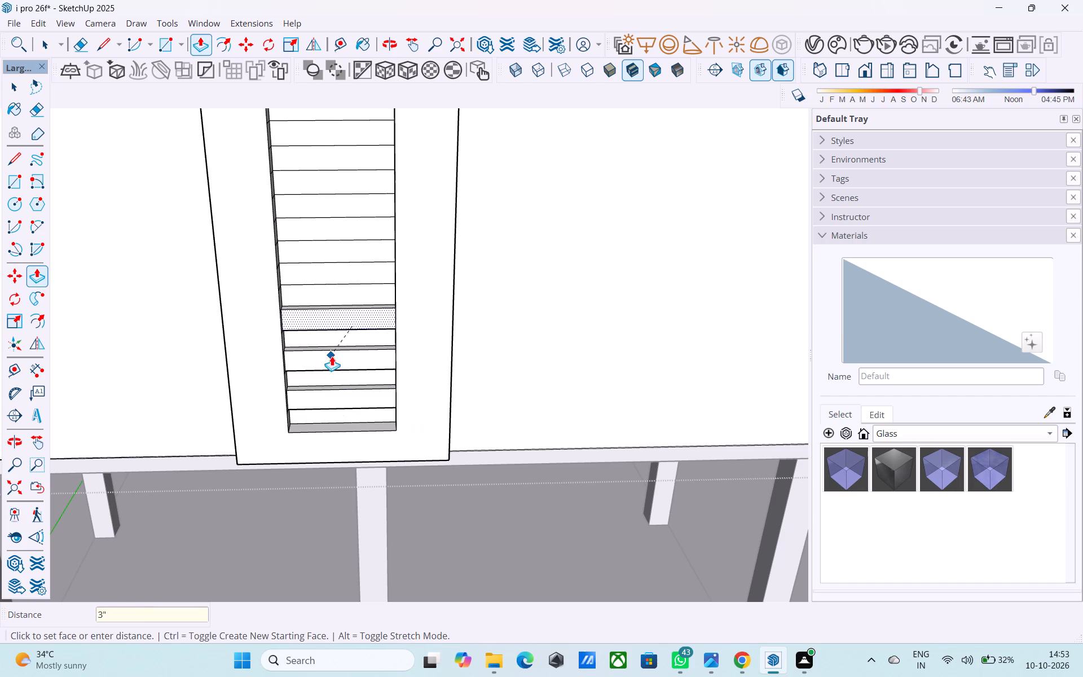
click(332, 356)
double_click(323, 271)
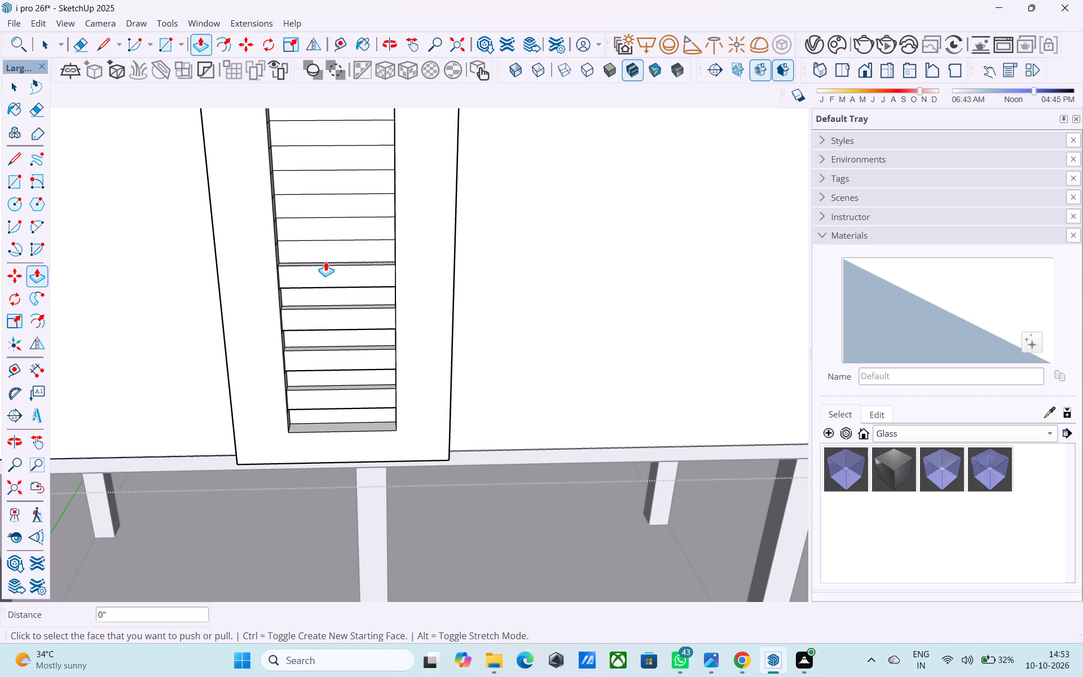
middle_drag(325, 261, 304, 477)
scroll(308, 410, up, 4)
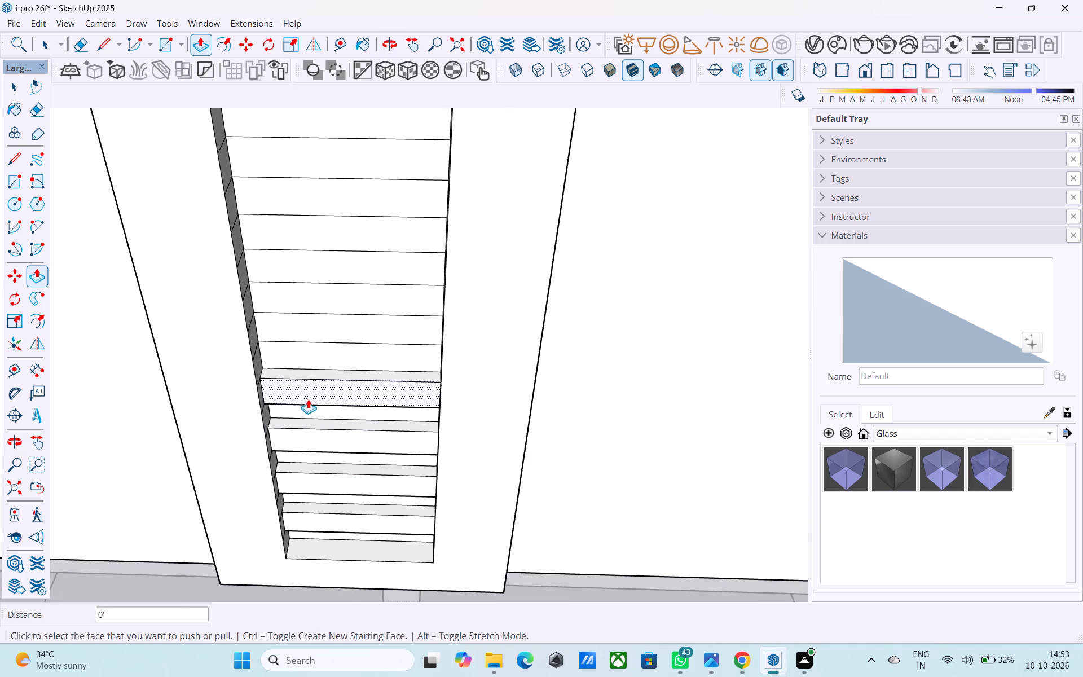
double_click(307, 328)
middle_drag(307, 324, 291, 417)
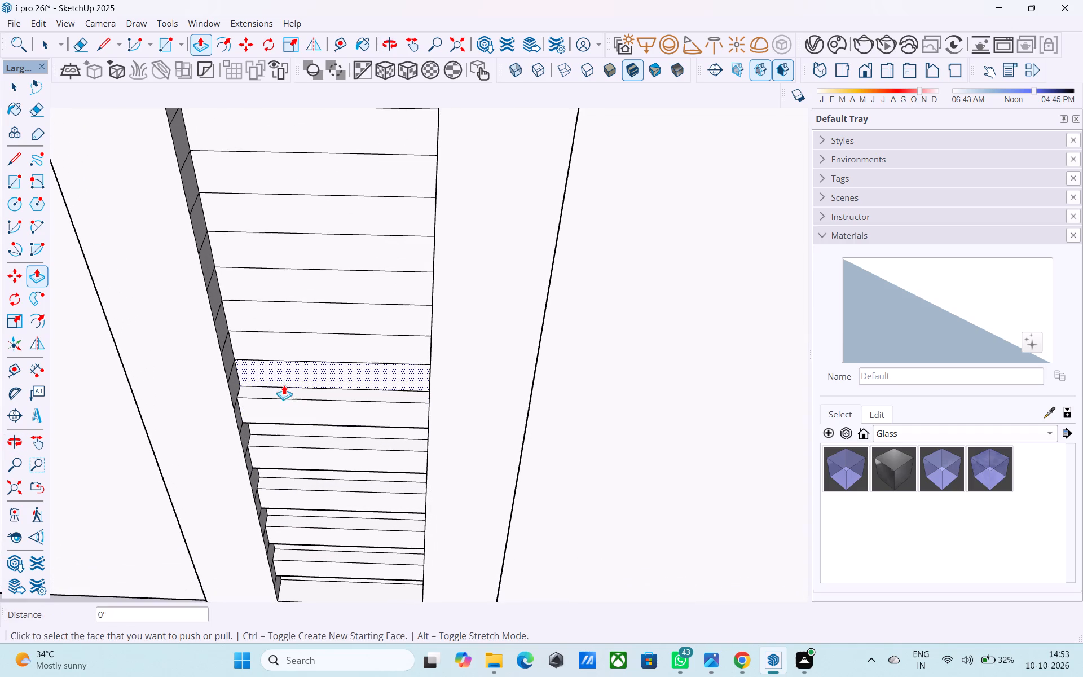
double_click(288, 347)
middle_drag(289, 341, 288, 402)
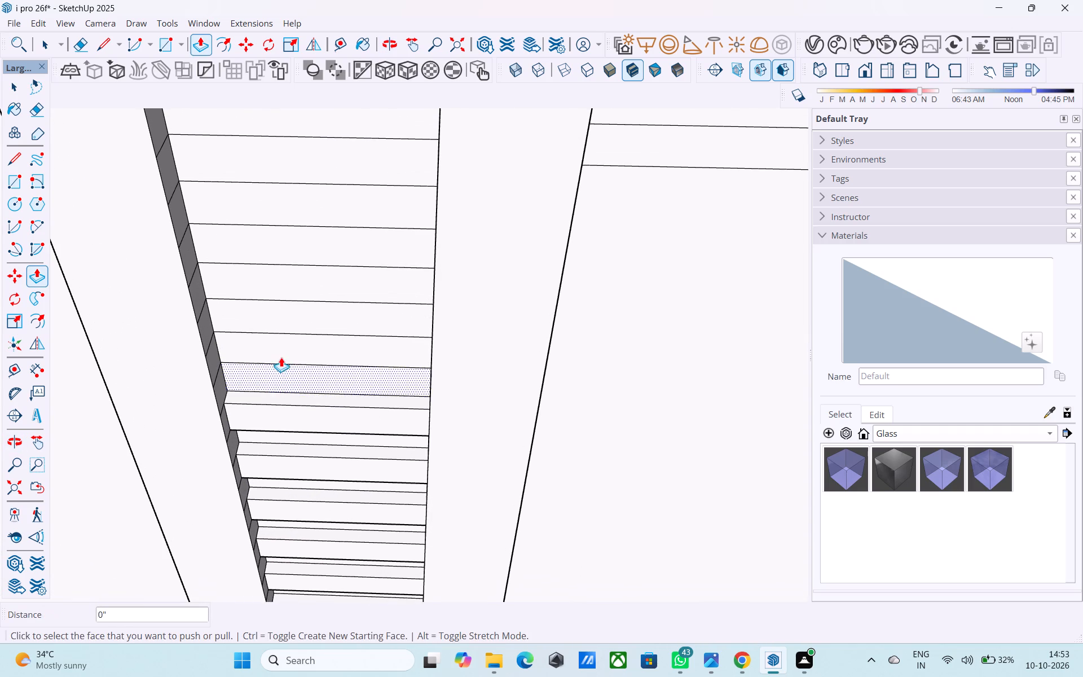
double_click(283, 345)
middle_drag(283, 323, 286, 390)
double_click(280, 338)
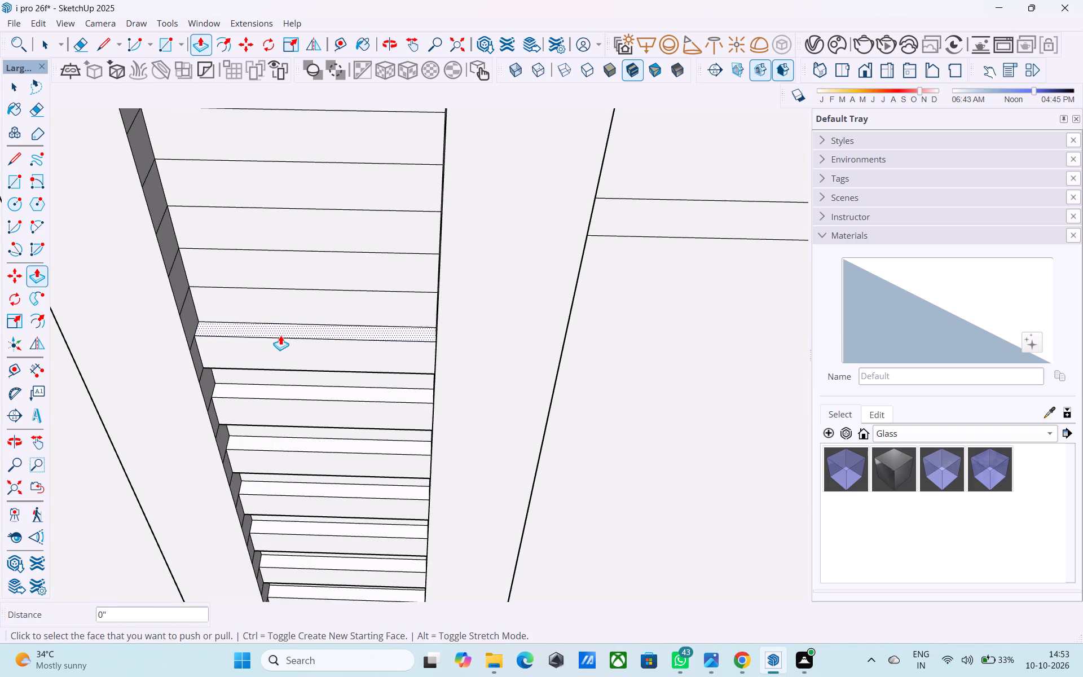
Continue up the strip, pulling the next run of alternate slats outward 3" and leaving the ones between recessed.
shift+middle_drag(280, 335, 285, 433)
double_click(280, 363)
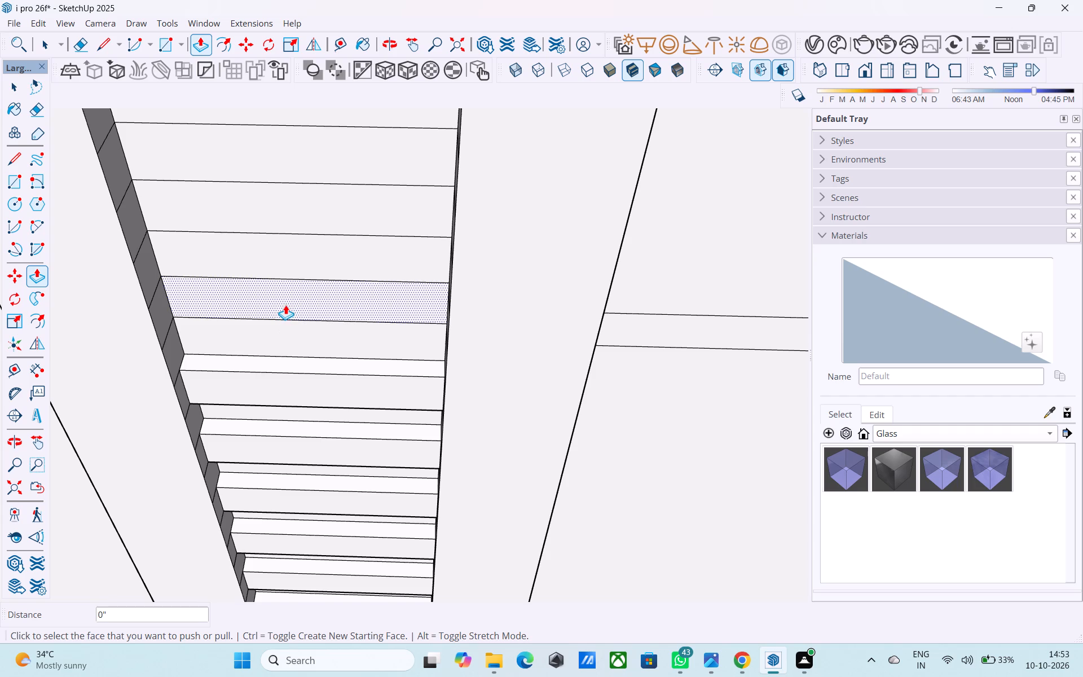
double_click(290, 305)
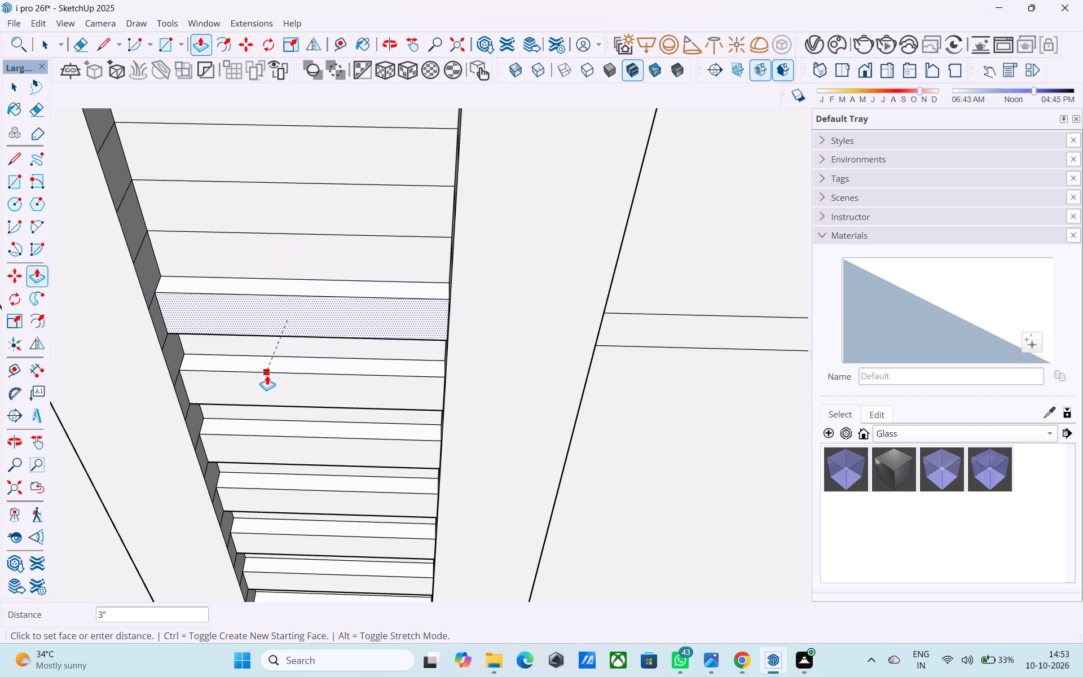
click(267, 375)
double_click(254, 217)
shift+middle_drag(270, 236, 280, 423)
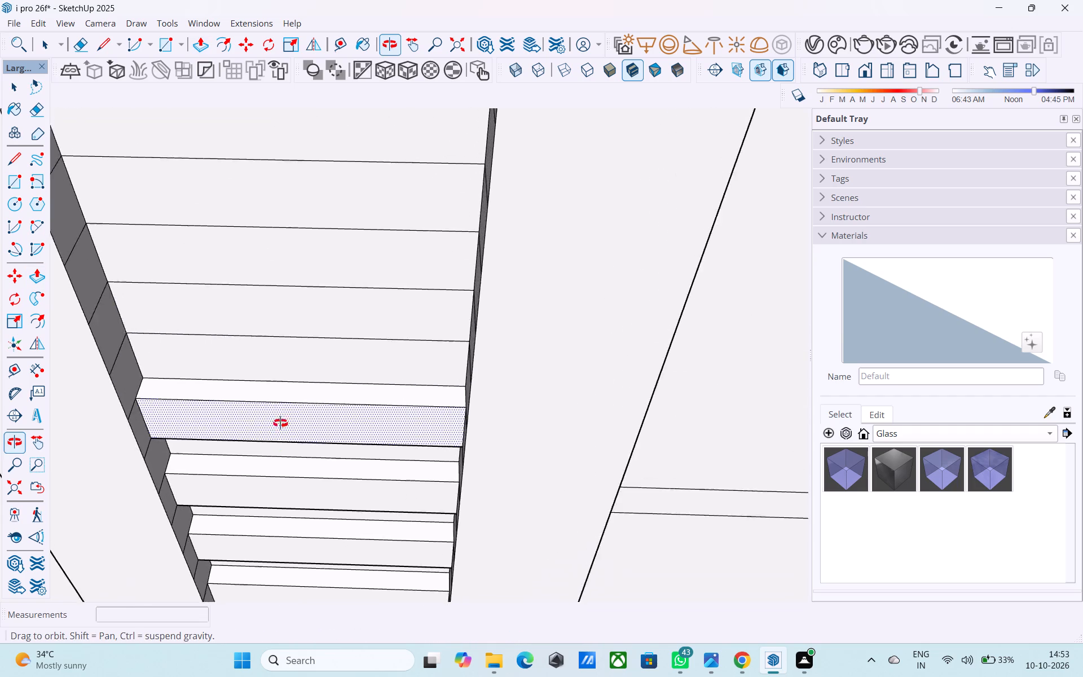
shift+middle_drag(280, 423, 289, 293)
double_click(286, 292)
shift+middle_drag(284, 285, 292, 421)
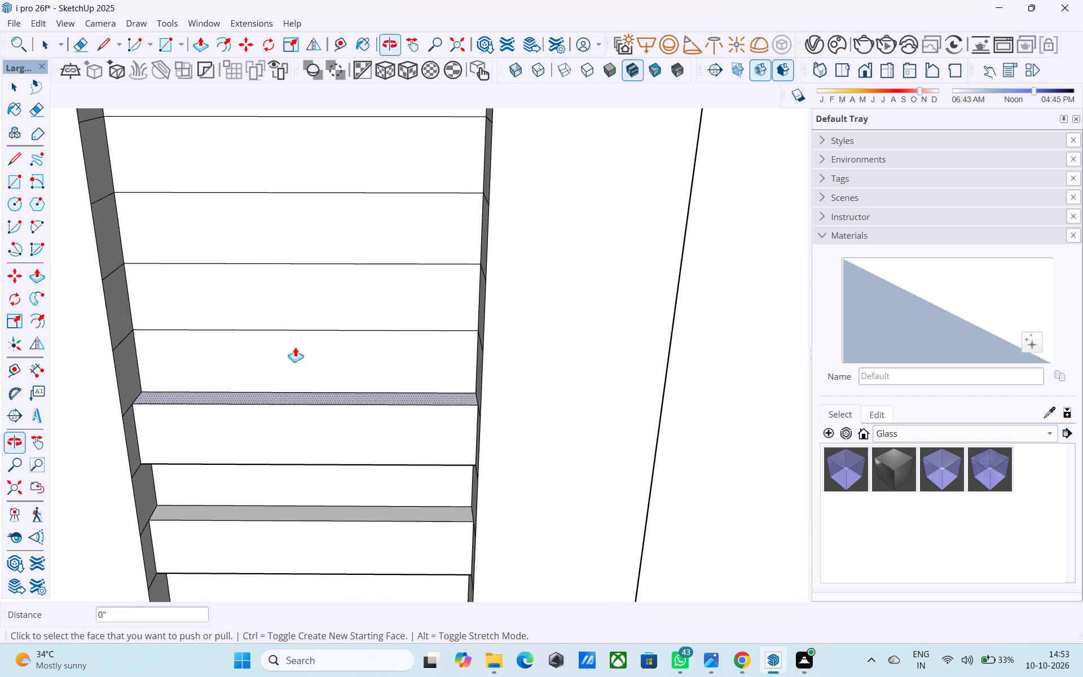
double_click(297, 298)
shift+middle_drag(297, 298, 298, 431)
double_click(270, 290)
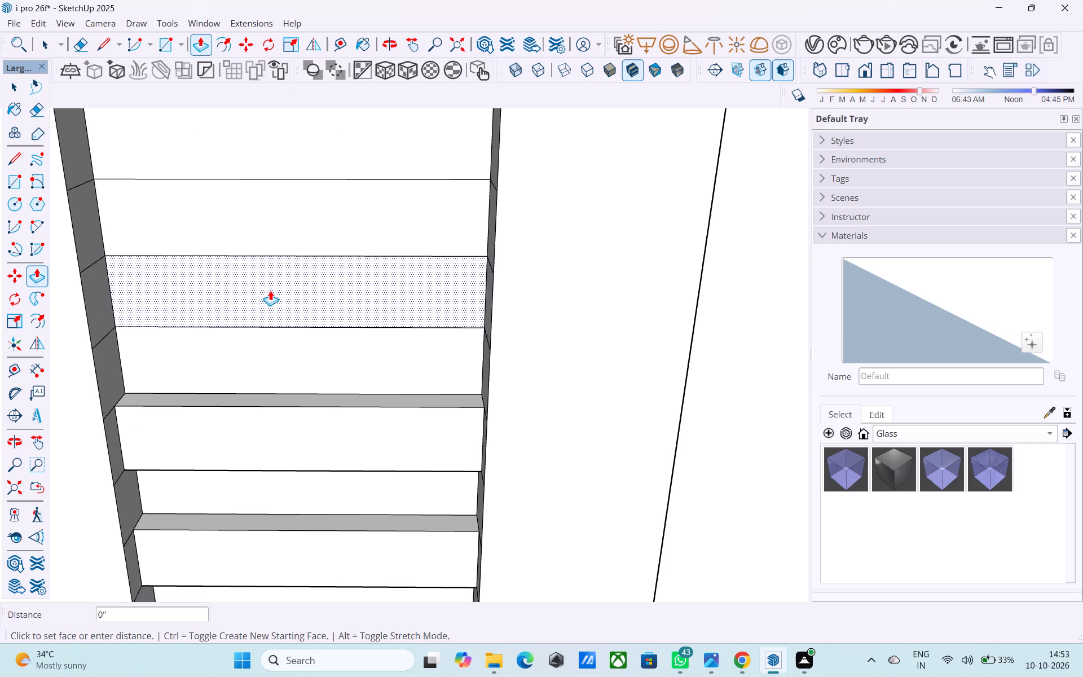
middle_drag(270, 291, 292, 512)
double_click(295, 380)
Pull the following alternate slats higher up the same strip outward 3".
scroll(301, 328, down, 1)
middle_drag(305, 336, 307, 357)
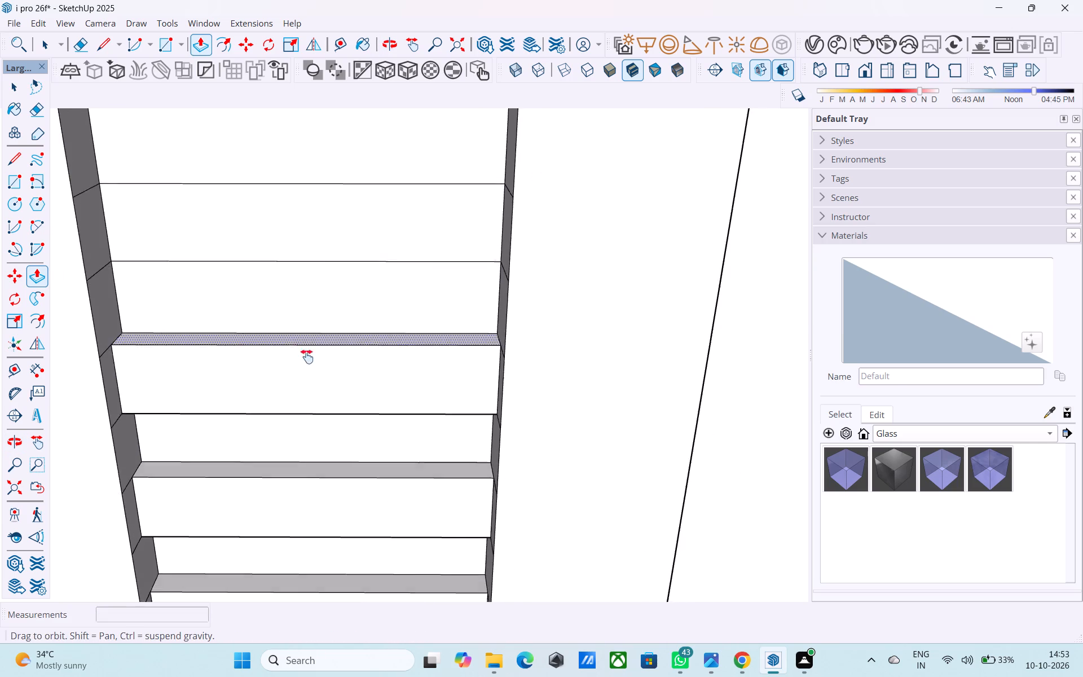
middle_drag(307, 357, 310, 498)
double_click(297, 387)
scroll(294, 361, down, 2)
middle_drag(294, 361, 294, 473)
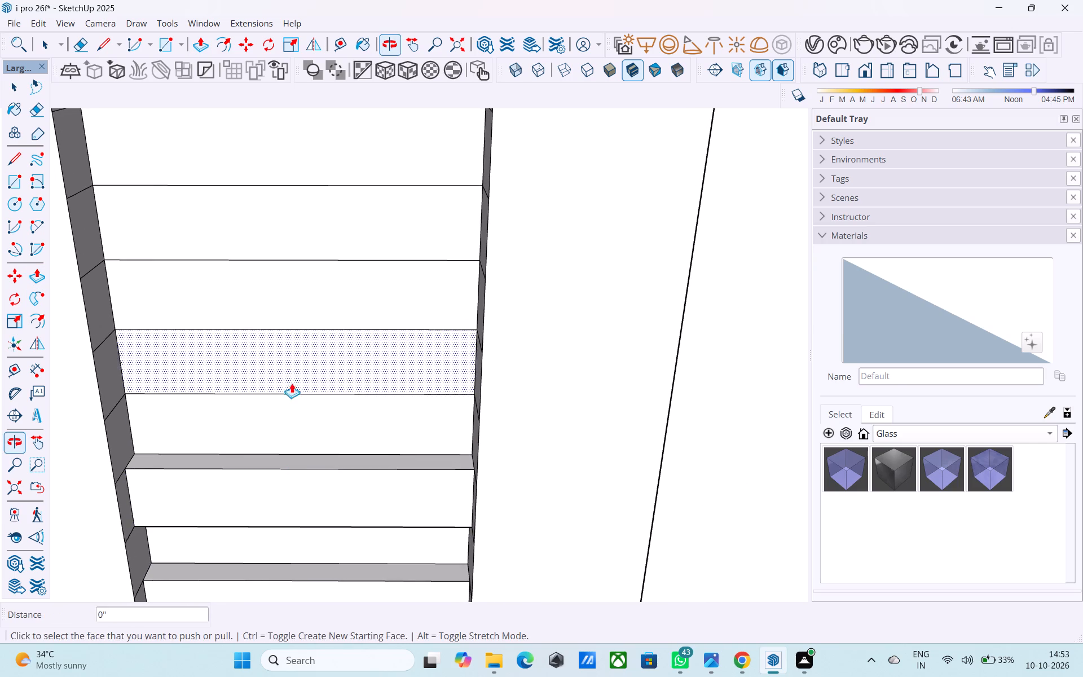
double_click(292, 362)
shift+middle_drag(296, 355, 300, 489)
double_click(302, 361)
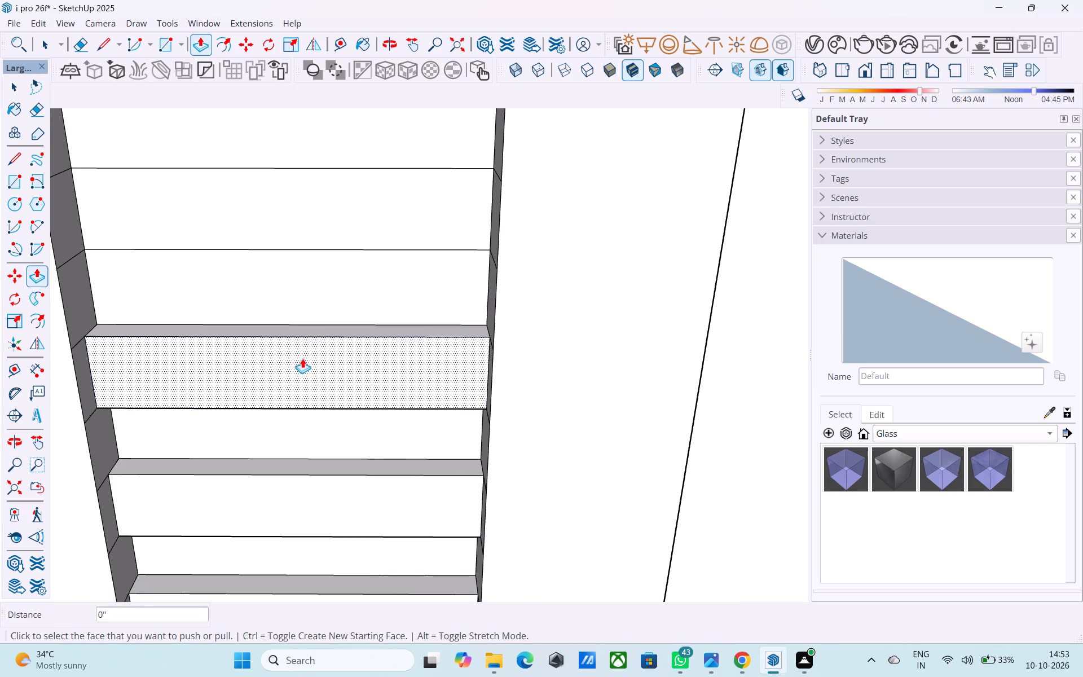
shift+middle_drag(302, 361, 293, 467)
double_click(289, 355)
scroll(290, 347, down, 4)
shift+middle_drag(290, 356, 289, 500)
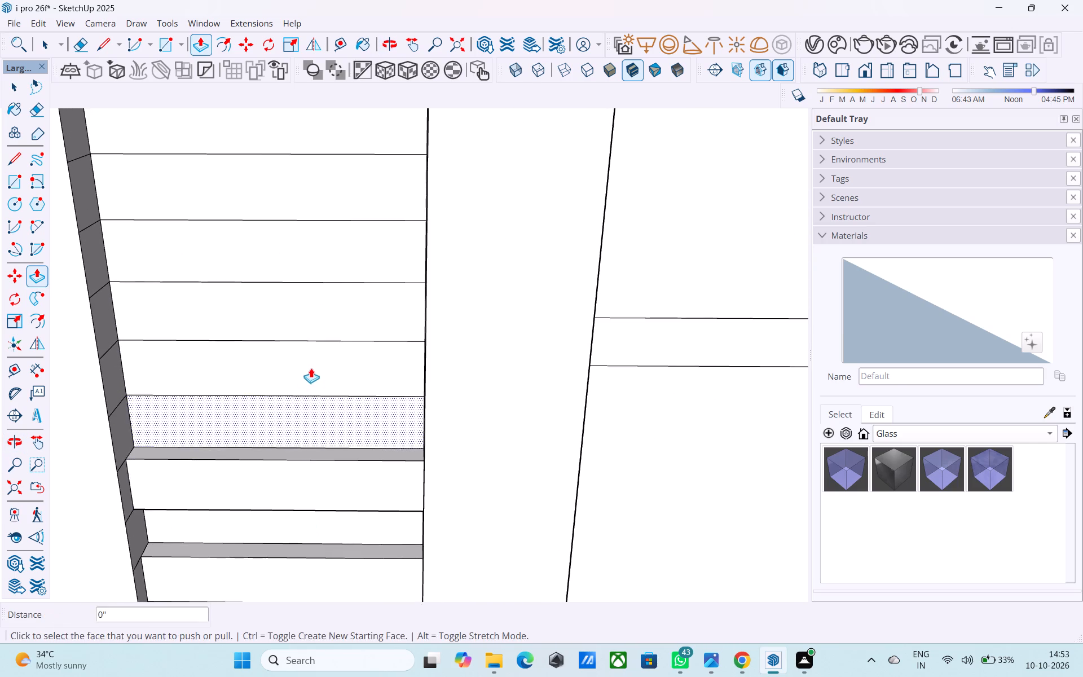
double_click(311, 366)
Extend the alternating 3" slat projections further up the strip from the last projecting slat.
scroll(314, 361, down, 1)
middle_drag(314, 365, 316, 515)
double_click(315, 414)
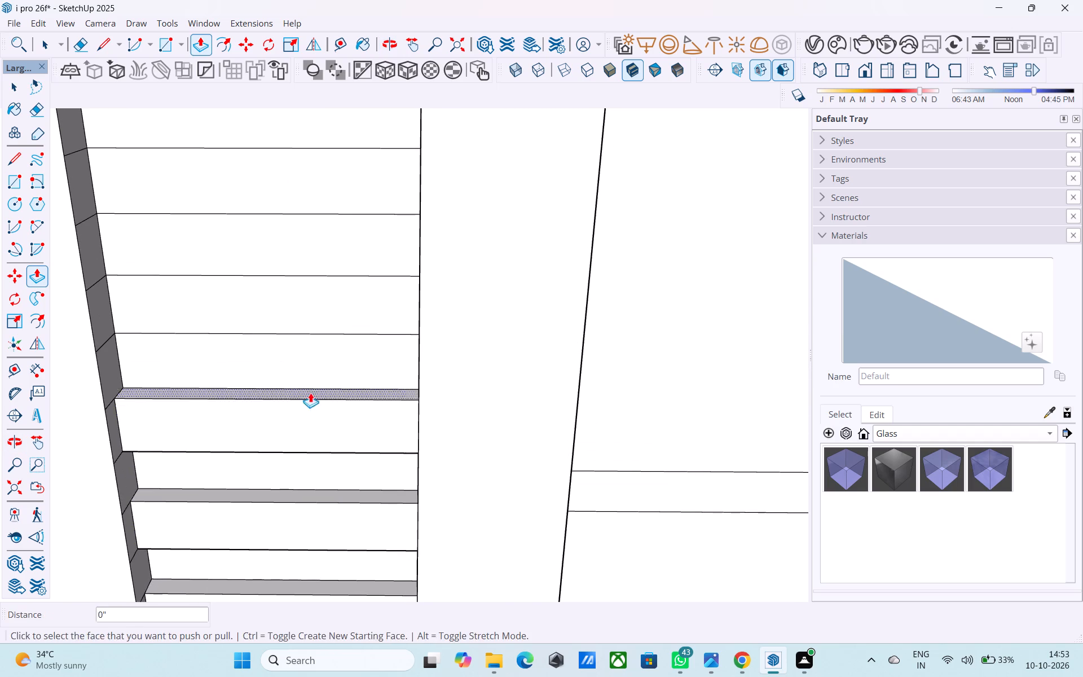
middle_drag(318, 359, 310, 483)
double_click(299, 428)
middle_drag(297, 408, 323, 535)
double_click(340, 434)
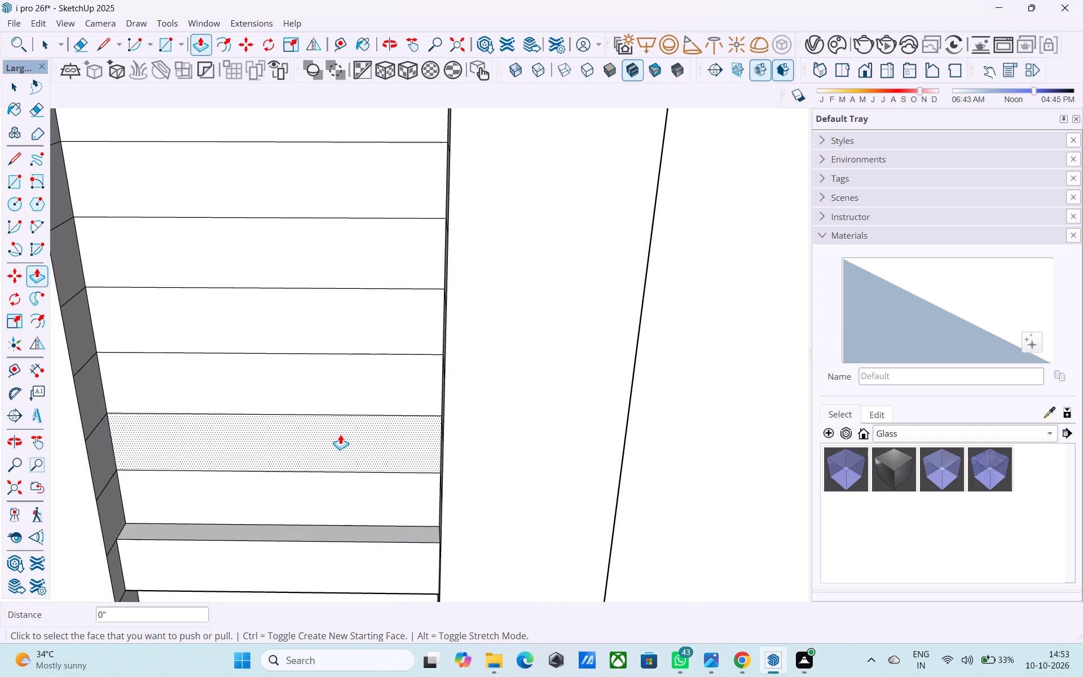
middle_drag(323, 408, 346, 536)
double_click(310, 438)
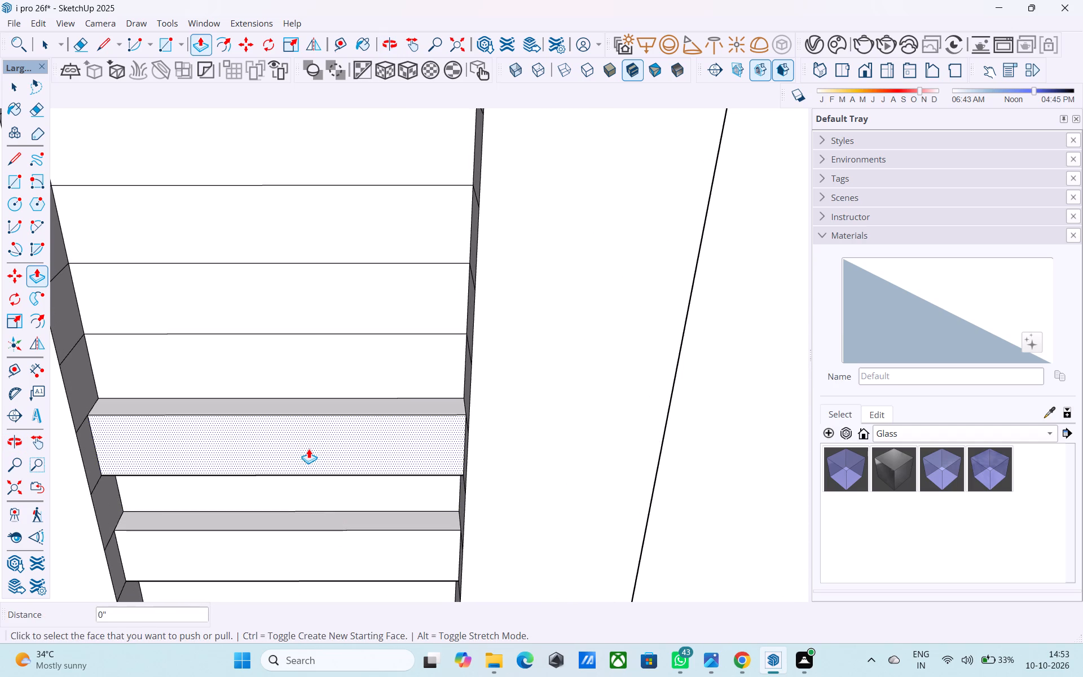
scroll(311, 404, down, 2)
shift+middle_drag(311, 404, 314, 430)
double_click(309, 415)
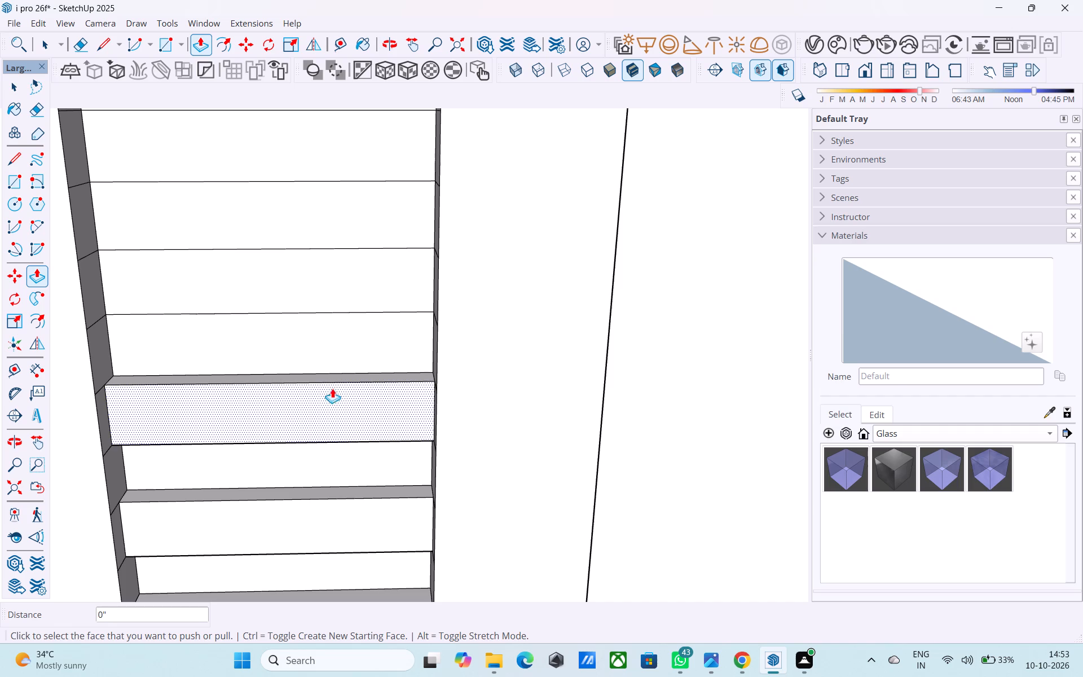
Continue pulling every other slat further up the strip outward by the same 3", leaving the slats between recessed.
shift+middle_drag(329, 368, 354, 478)
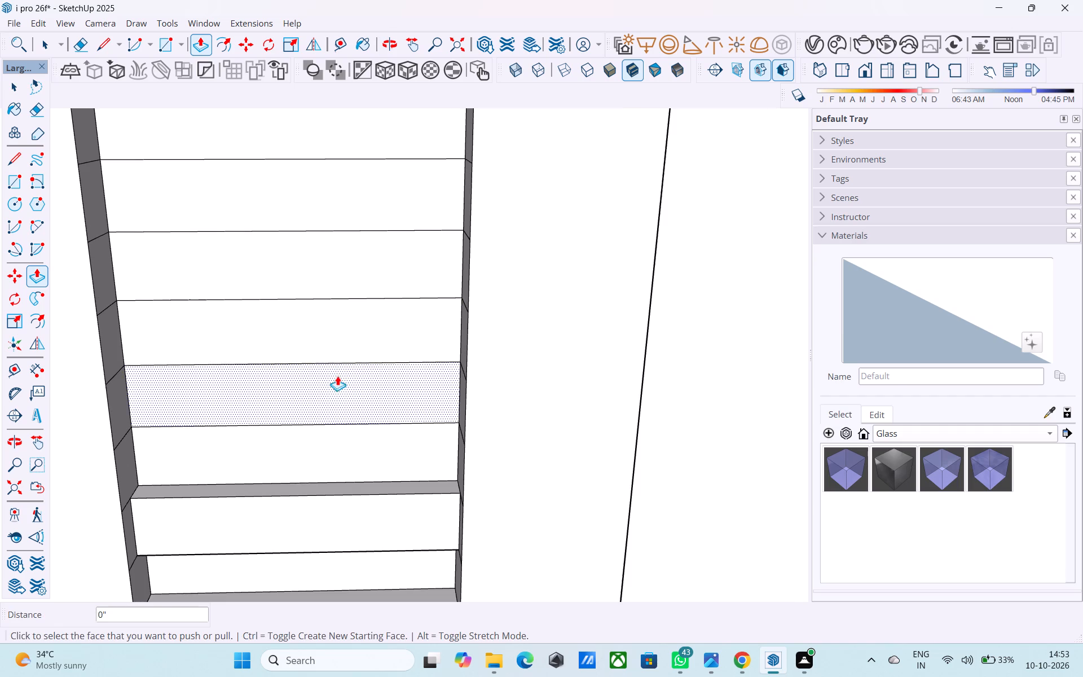
double_click(338, 383)
shift+middle_drag(342, 353, 362, 549)
double_click(366, 471)
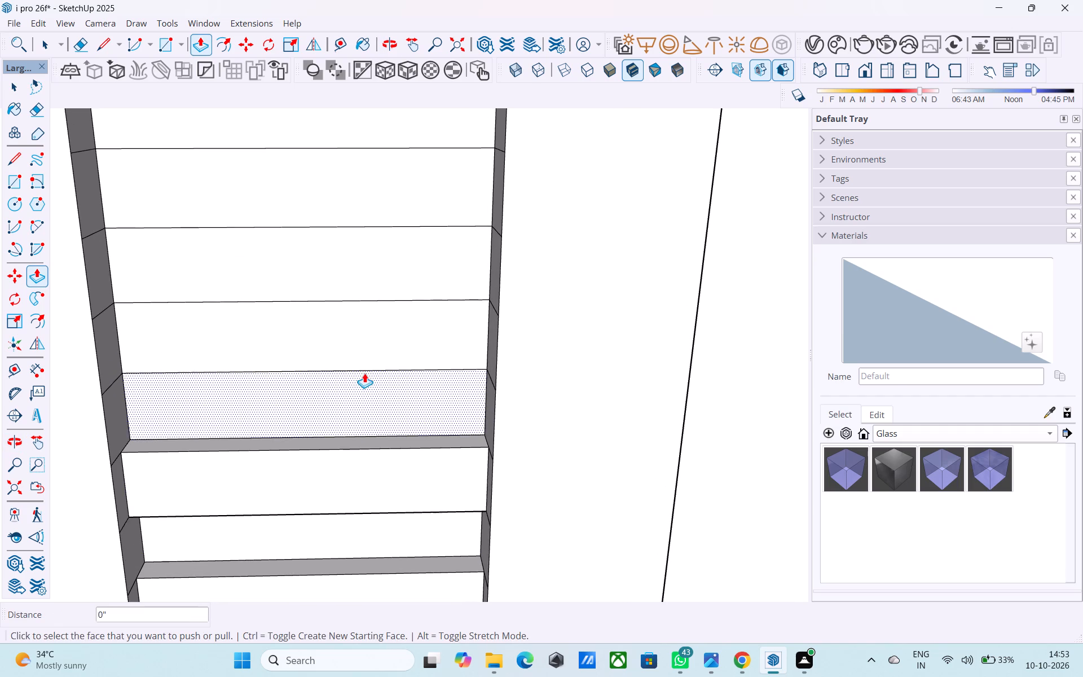
double_click(363, 358)
scroll(362, 355, down, 3)
shift+middle_drag(362, 358, 371, 542)
double_click(371, 416)
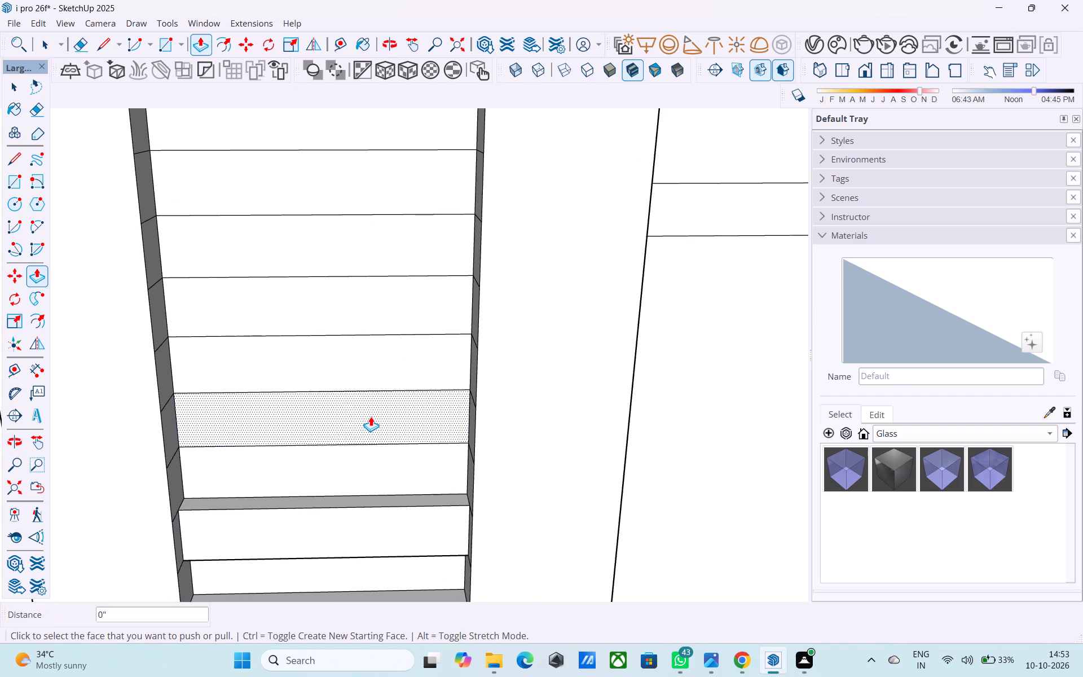
middle_drag(368, 408, 380, 571)
double_click(358, 429)
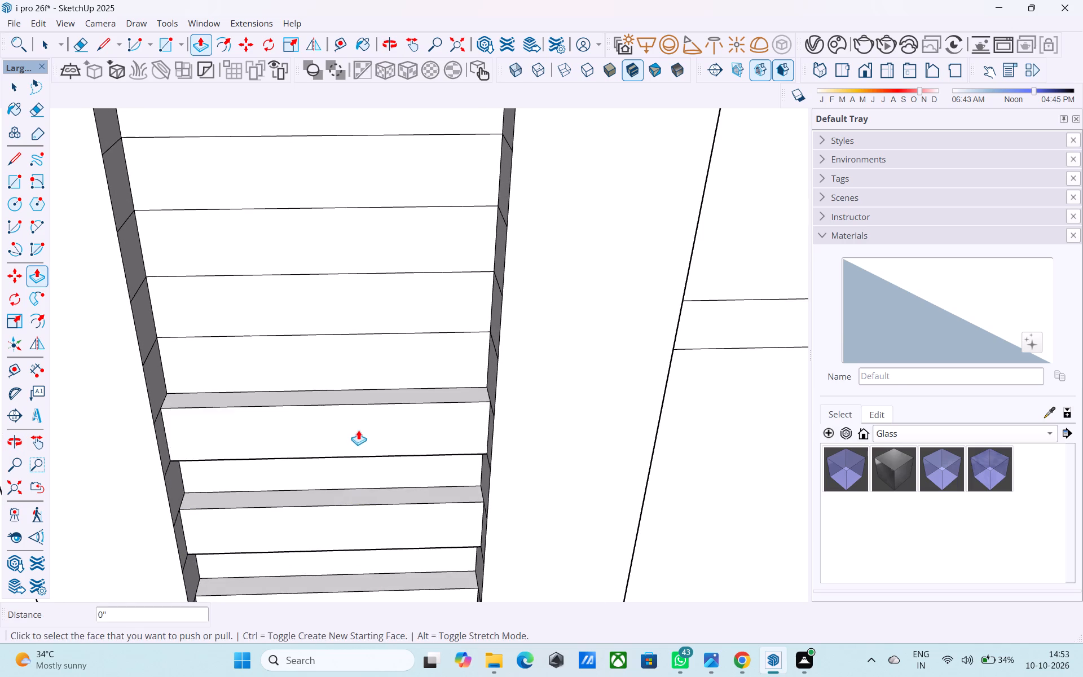
Repeat the 3" outward pull on the next alternate slats in the upper part of the strip.
middle_drag(382, 477, 409, 567)
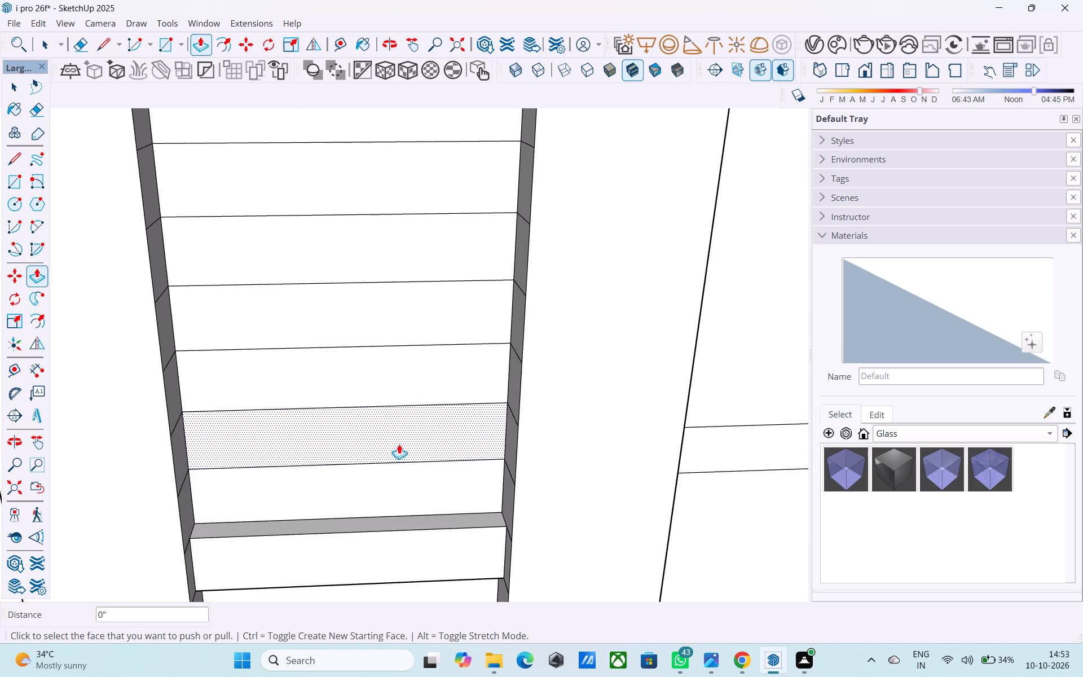
double_click(399, 443)
shift+middle_drag(398, 444, 407, 567)
double_click(422, 429)
shift+middle_drag(416, 424, 417, 512)
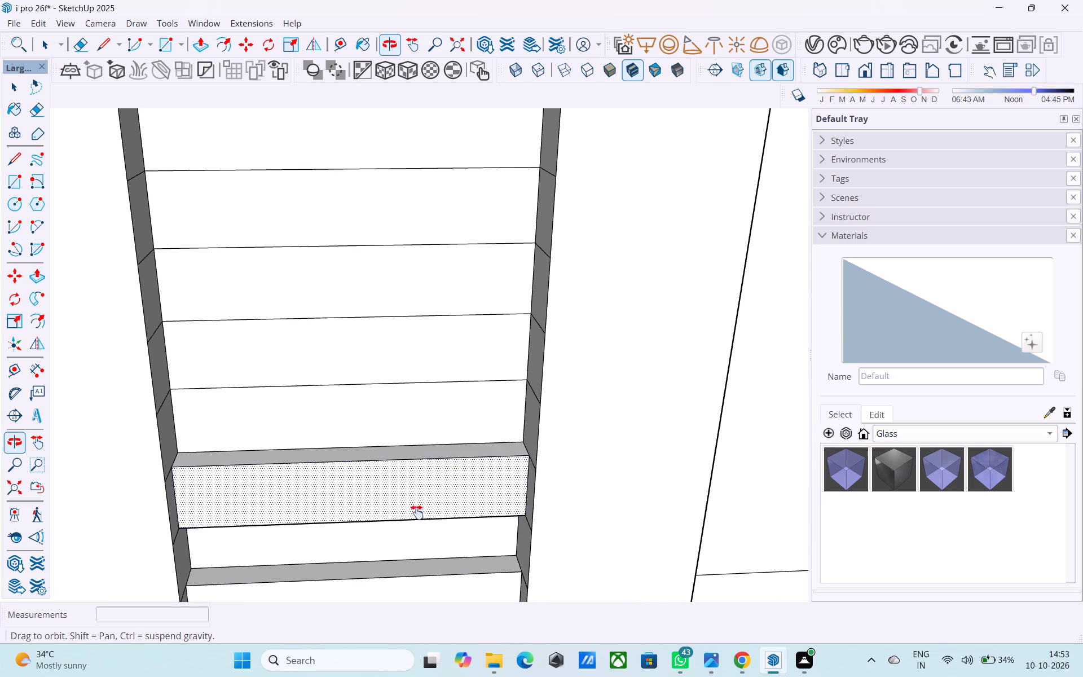
shift+middle_drag(417, 512, 422, 582)
double_click(424, 493)
middle_drag(424, 438, 424, 566)
double_click(410, 478)
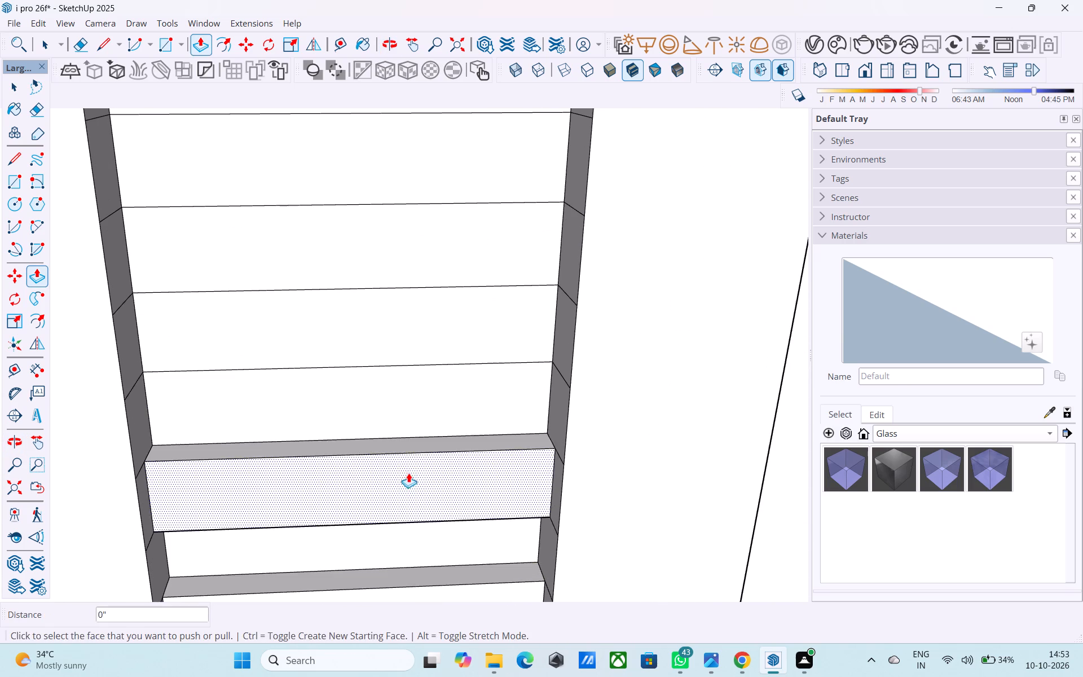
middle_drag(408, 460, 412, 613)
double_click(387, 494)
Pull the remaining alternate slats outward up to and including the topmost one, matching the projecting slats below.
middle_drag(403, 458, 404, 587)
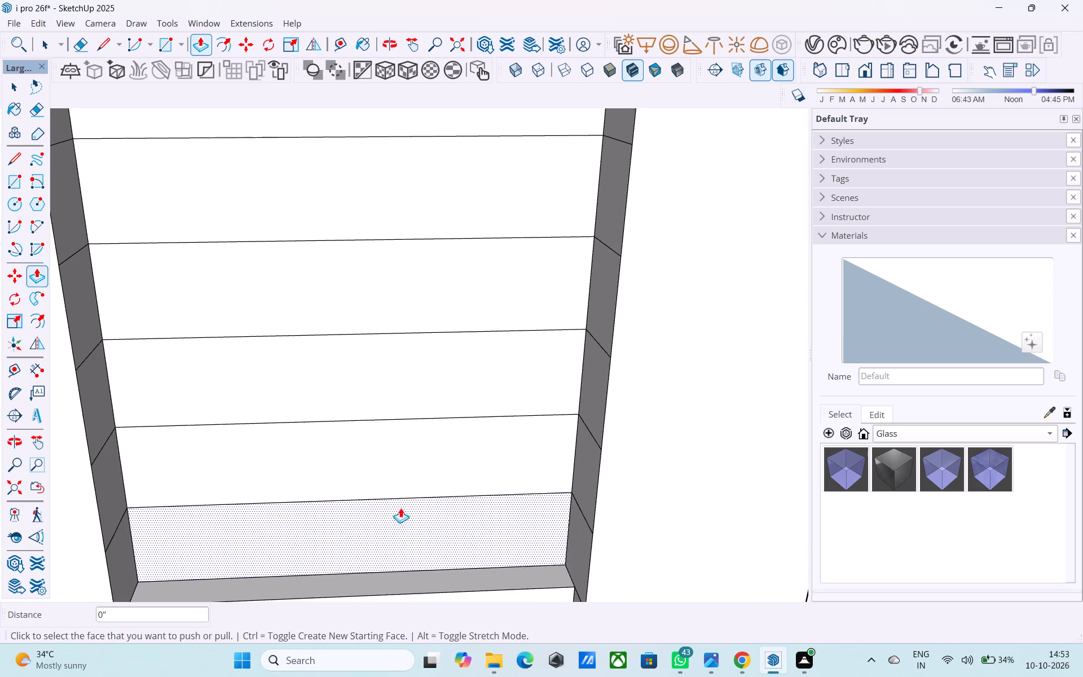
double_click(402, 493)
shift+middle_drag(401, 462, 397, 595)
double_click(397, 454)
scroll(397, 452, down, 3)
middle_drag(397, 452, 395, 547)
scroll(381, 519, down, 10)
middle_drag(381, 517, 386, 533)
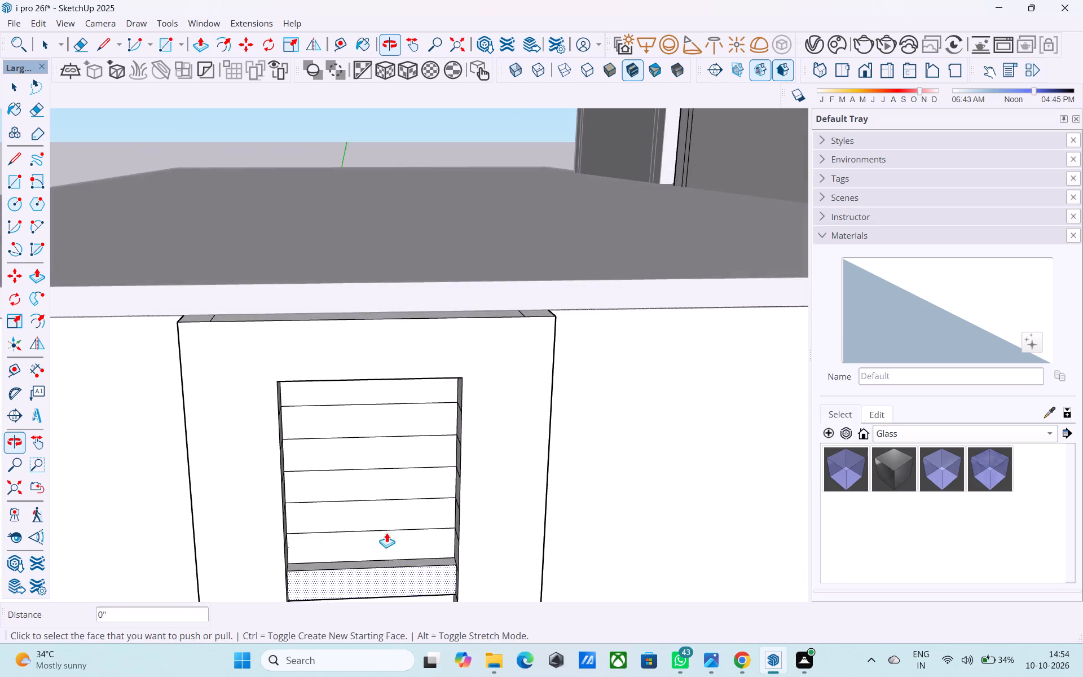
scroll(386, 531, up, 5)
double_click(383, 516)
double_click(394, 419)
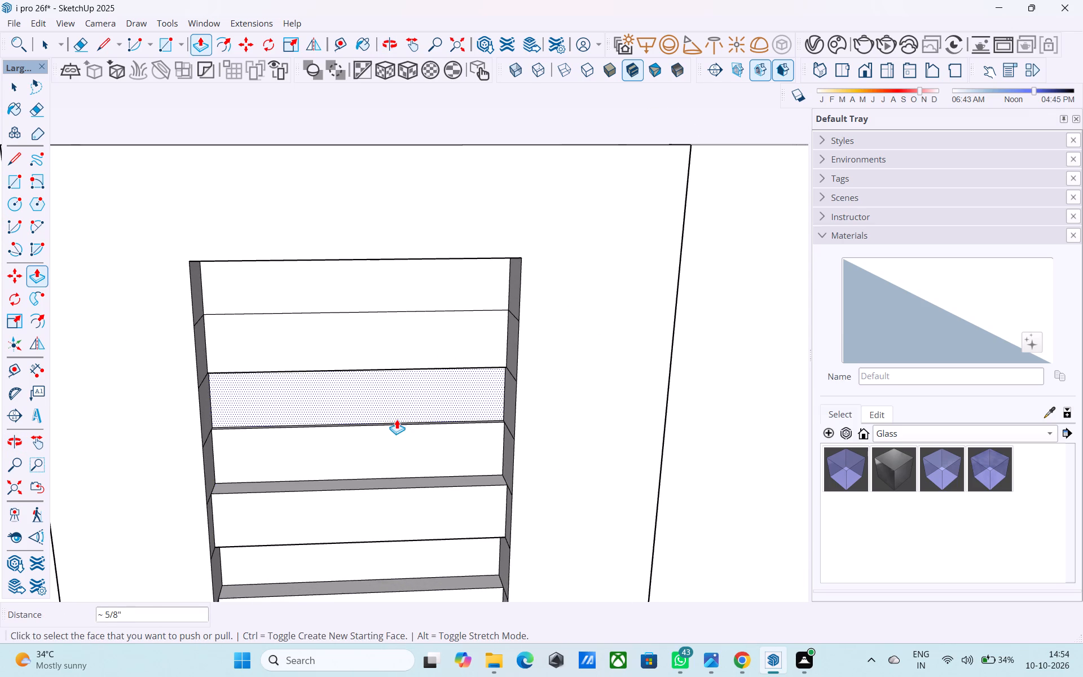
click(395, 406)
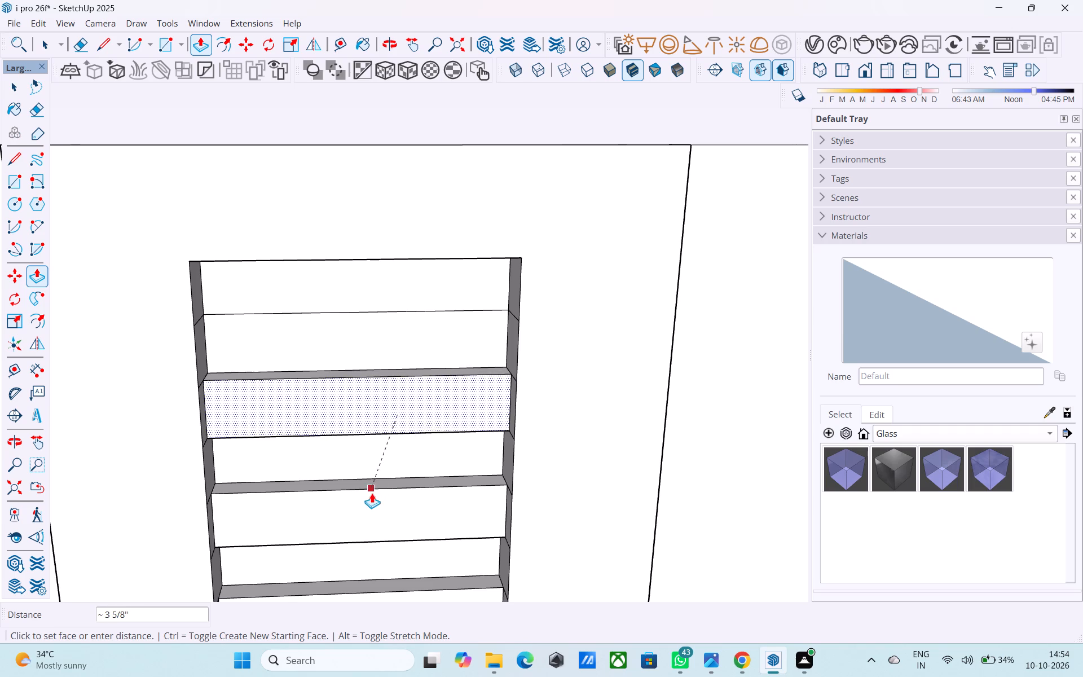
click(372, 493)
double_click(372, 294)
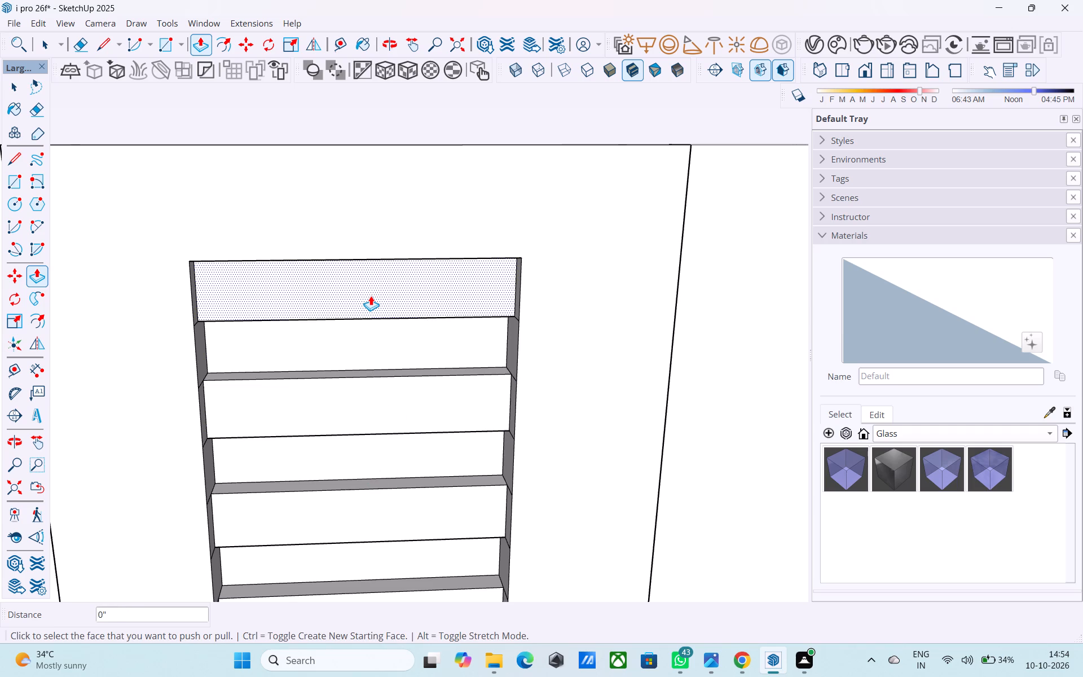
Switch the material library from Glass to Solid Colors and find the orange and brown shades.
scroll(384, 283, down, 14)
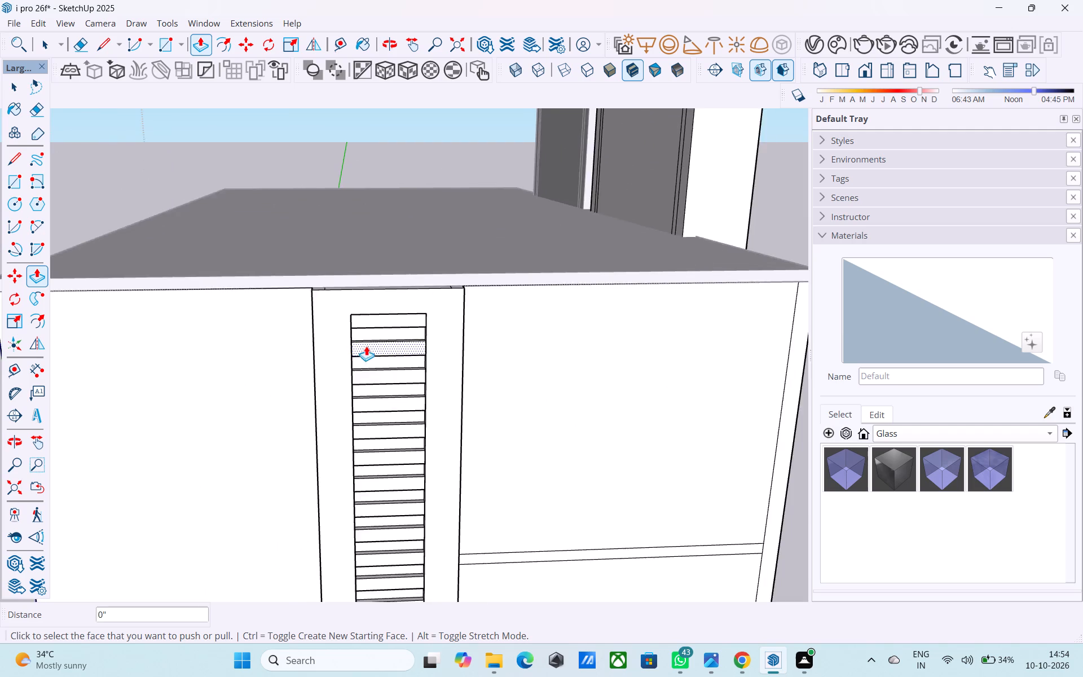
scroll(366, 346, down, 9)
middle_drag(433, 380, 382, 357)
scroll(367, 350, up, 1)
scroll(354, 343, down, 7)
middle_drag(376, 370, 367, 371)
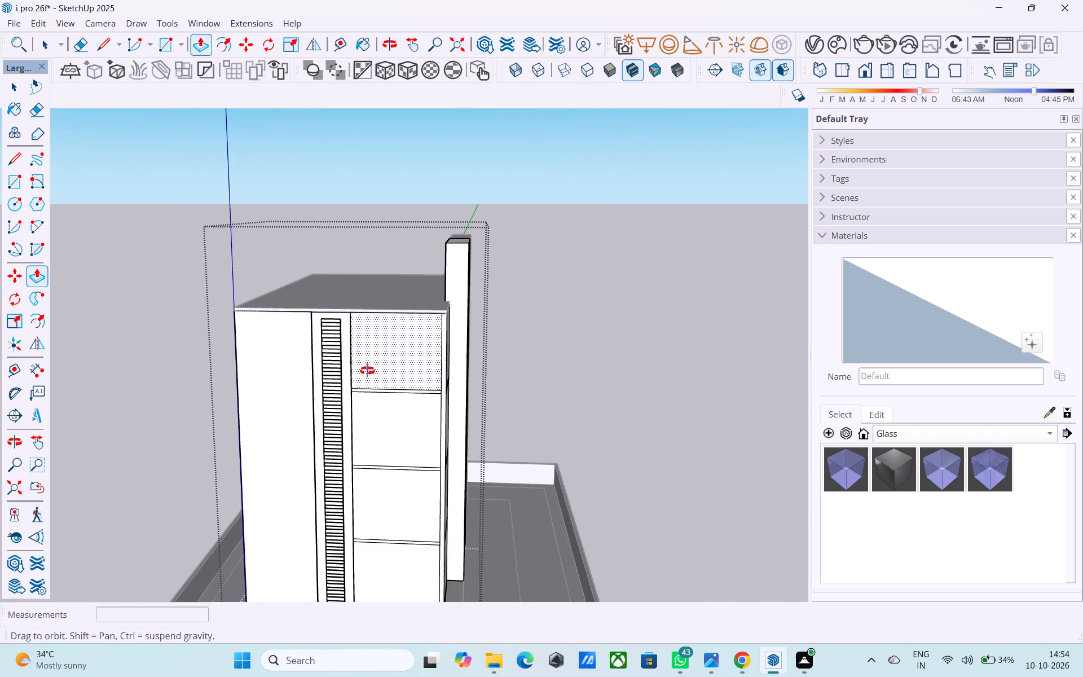
middle_drag(367, 371, 362, 371)
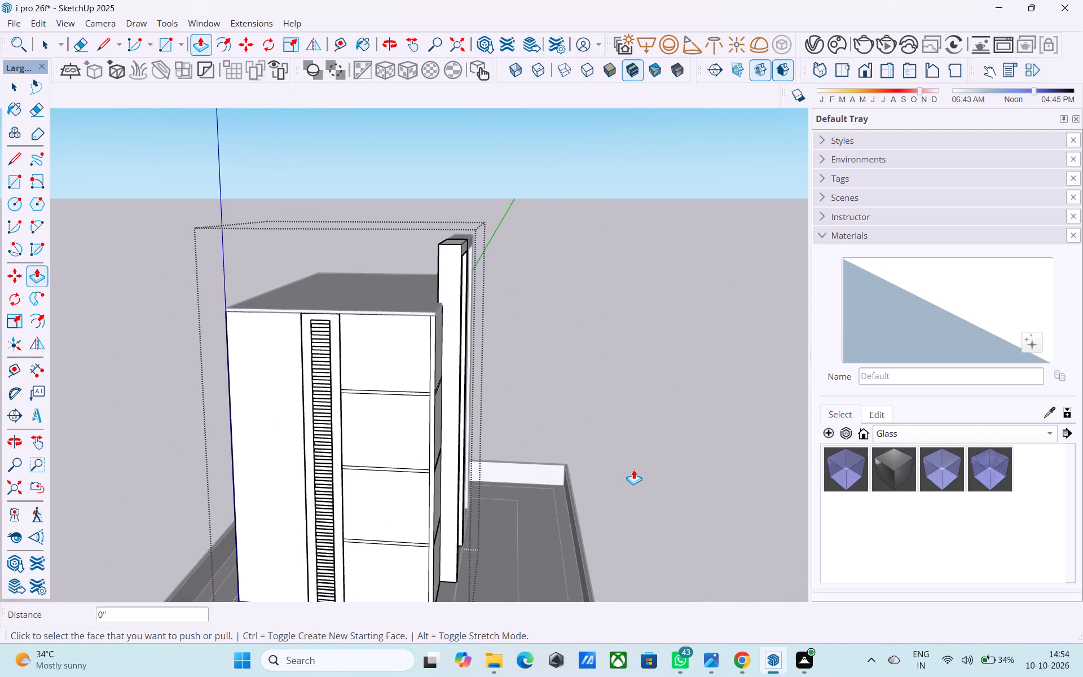
scroll(626, 458, down, 3)
scroll(432, 450, up, 1)
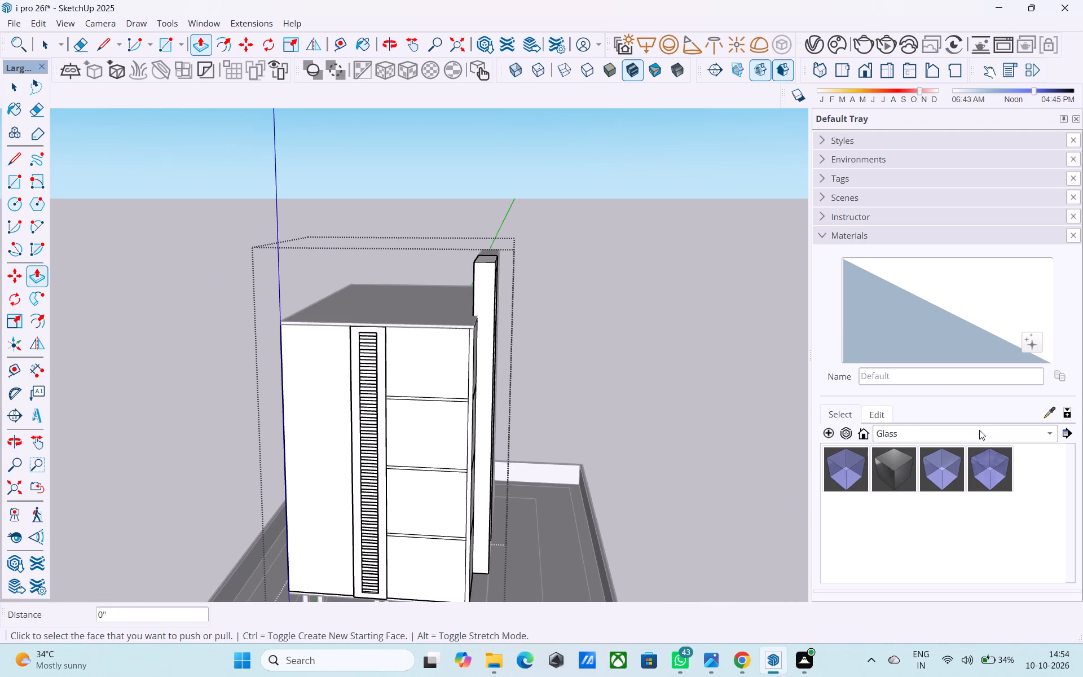
click(979, 432)
click(943, 512)
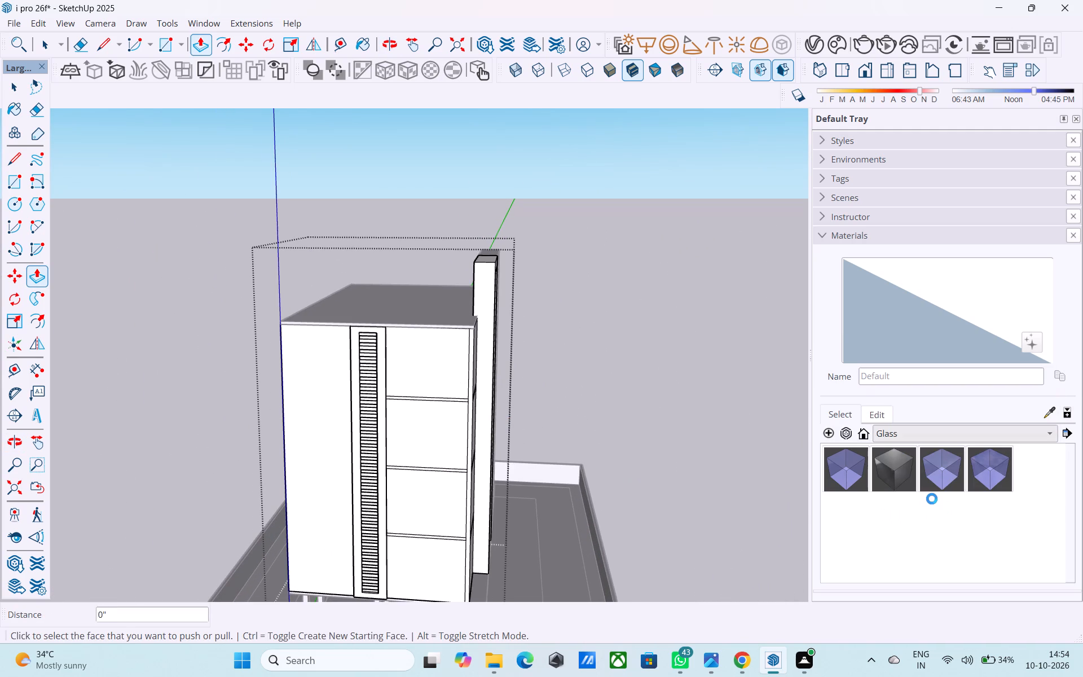
scroll(885, 491, down, 1)
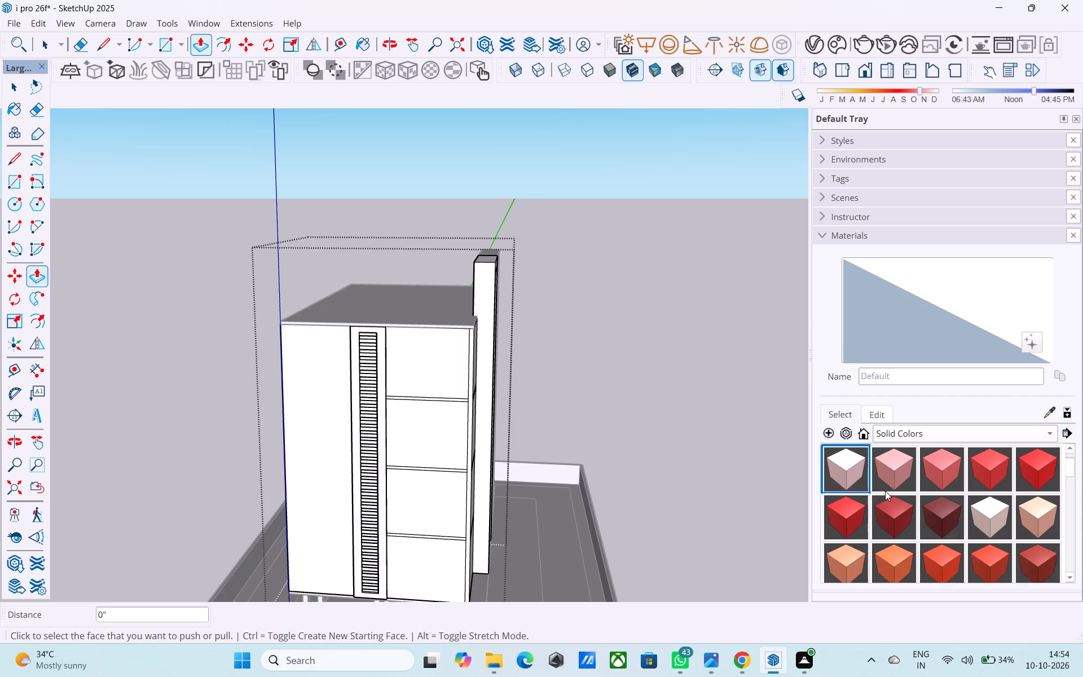
scroll(885, 493, down, 4)
scroll(885, 493, up, 2)
scroll(885, 493, down, 1)
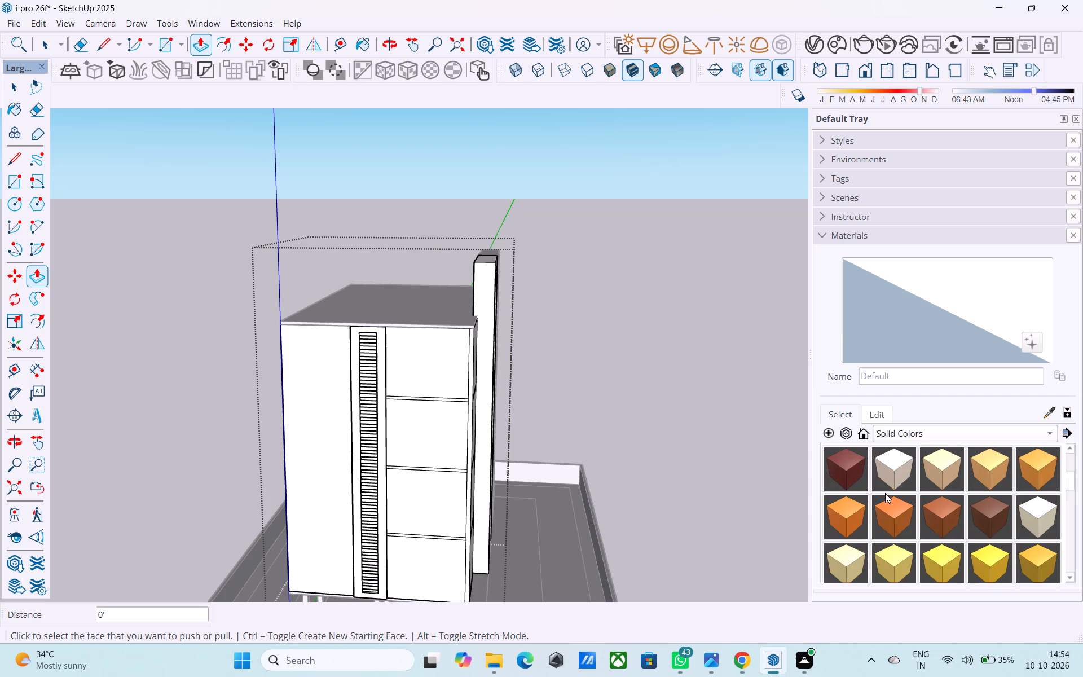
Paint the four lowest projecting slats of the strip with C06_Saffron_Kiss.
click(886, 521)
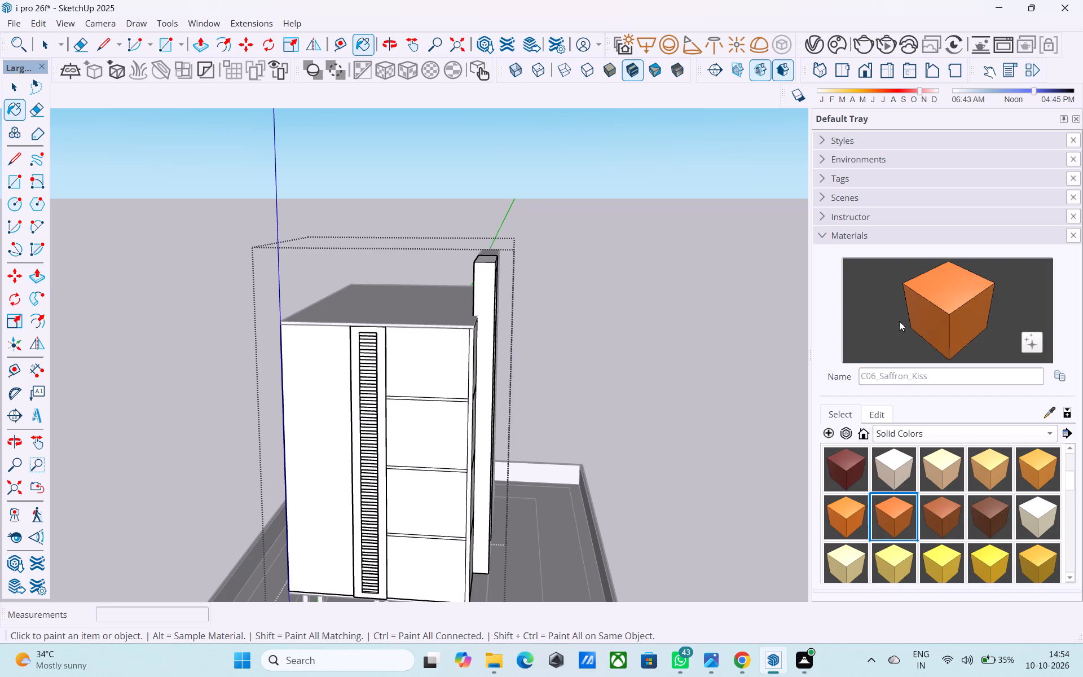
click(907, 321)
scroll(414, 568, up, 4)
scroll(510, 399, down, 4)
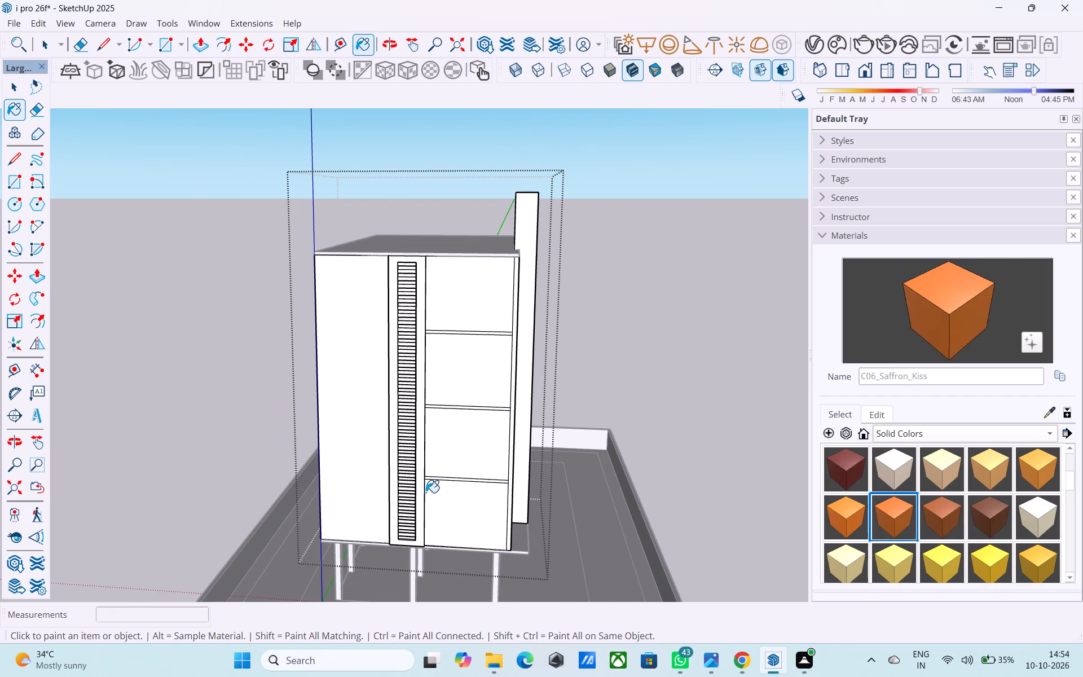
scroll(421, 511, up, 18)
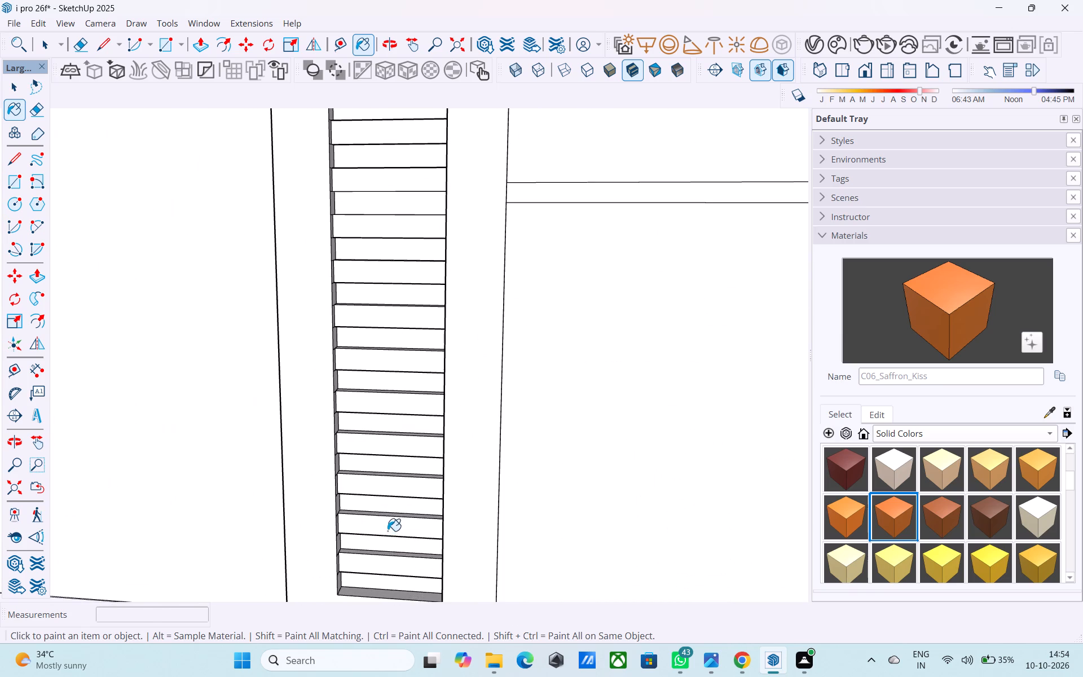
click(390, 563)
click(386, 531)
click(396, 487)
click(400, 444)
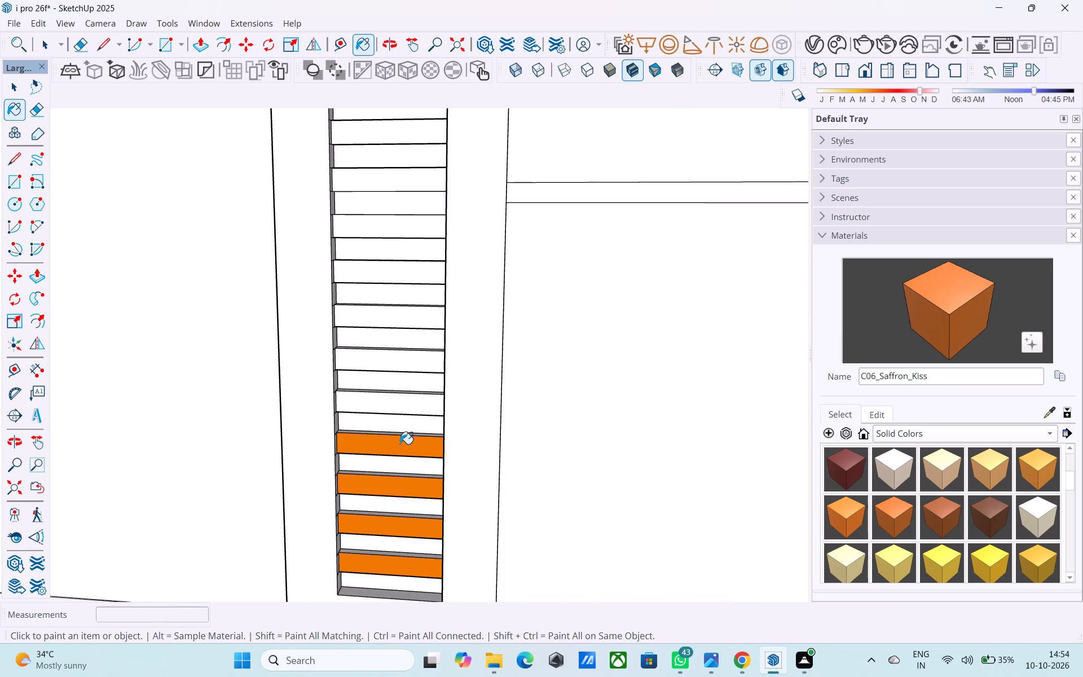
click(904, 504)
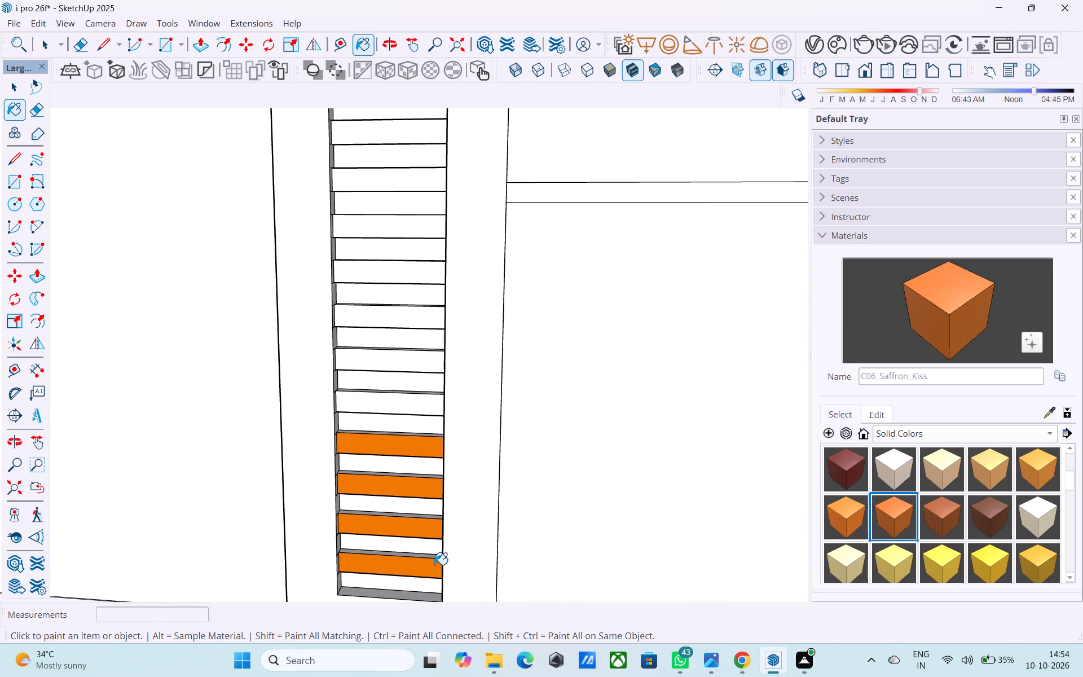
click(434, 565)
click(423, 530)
Paint the seven lowest projecting slats with C07_Caramel_Shine, covering the saffron ones as well.
click(948, 509)
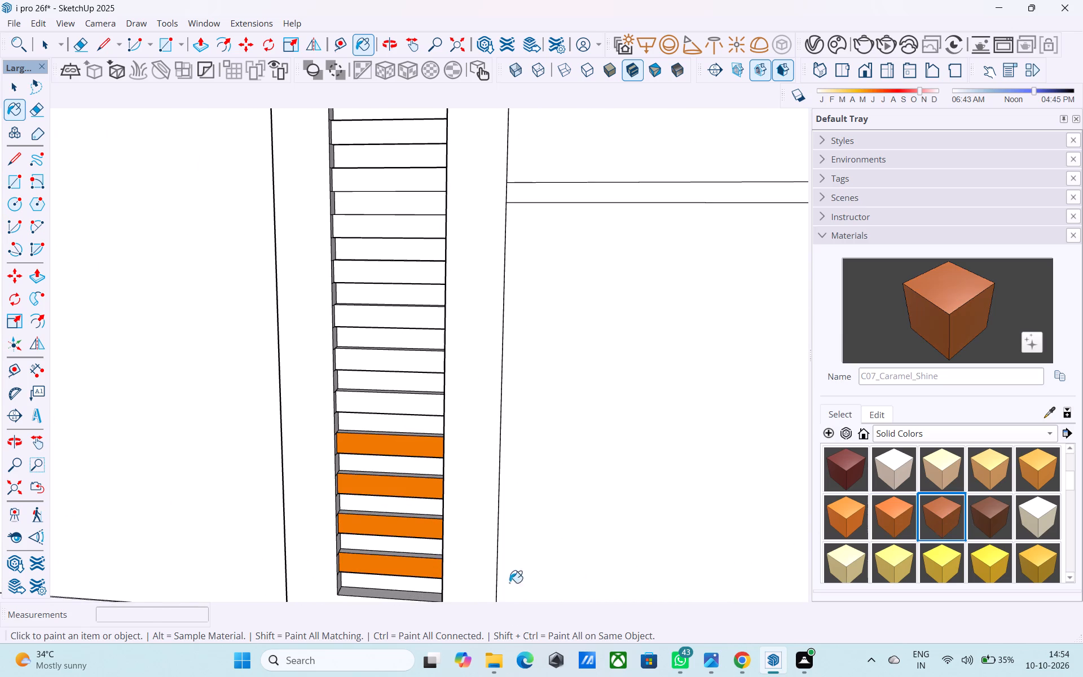
click(394, 564)
click(391, 529)
click(403, 491)
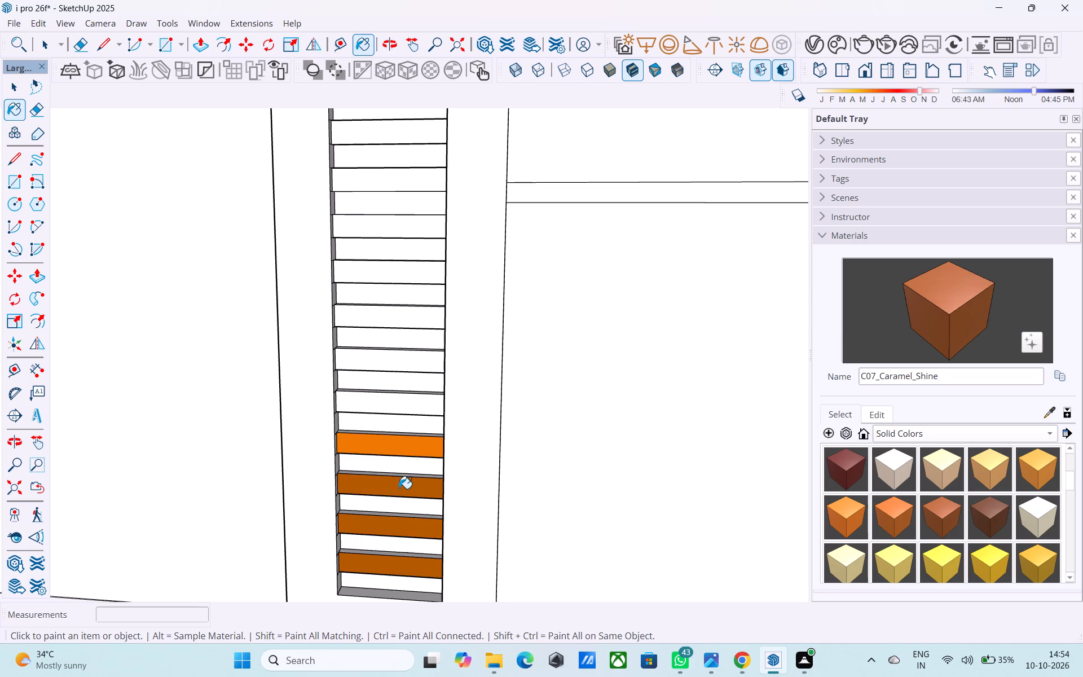
click(398, 399)
click(411, 354)
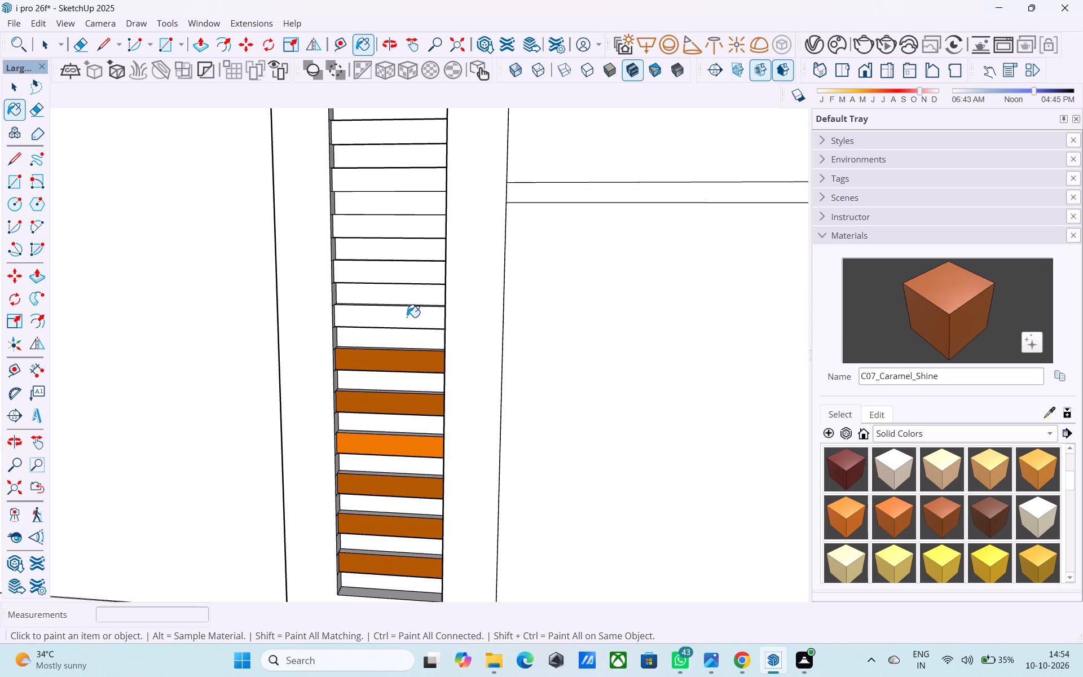
click(407, 318)
scroll(406, 317, down, 1)
shift+middle_drag(406, 317, 412, 375)
click(422, 491)
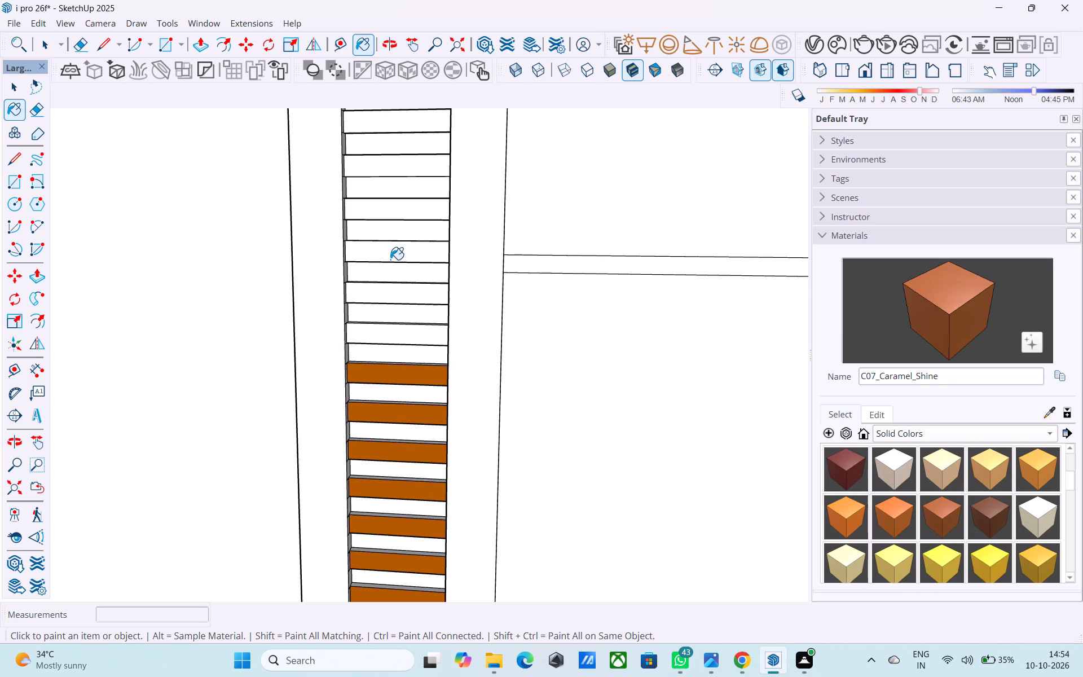
Paint the next six projecting slats up the strip with C07_Caramel_Shine, undoing any colour applied to a recessed slat.
click(413, 333)
click(416, 283)
click(414, 290)
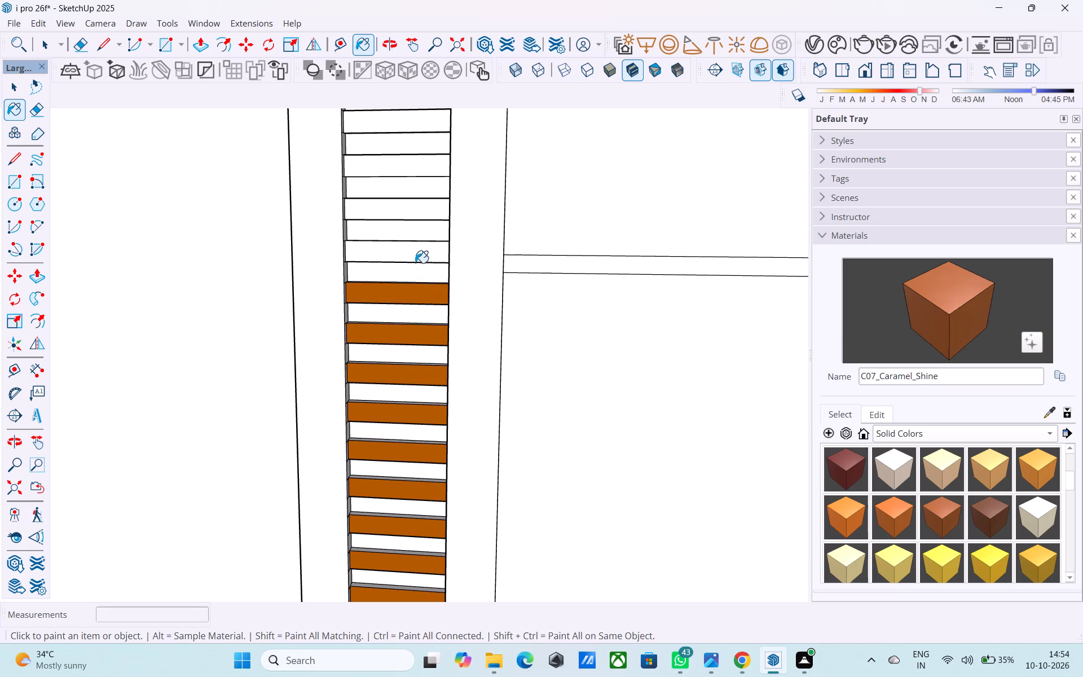
click(416, 259)
middle_drag(383, 252, 385, 327)
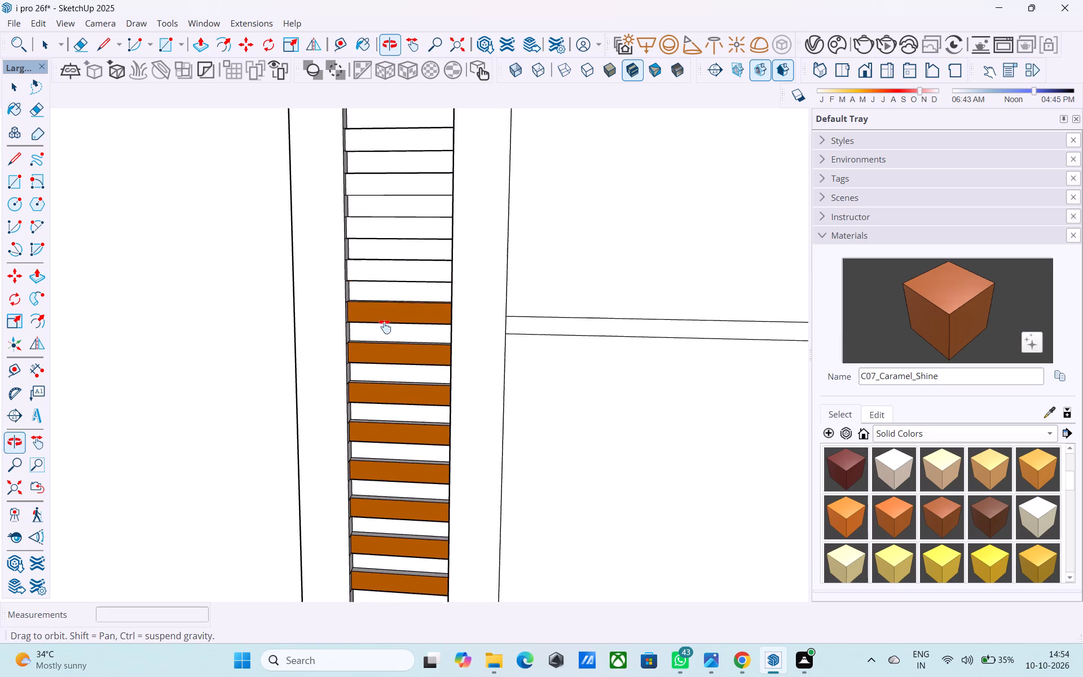
middle_drag(385, 327, 379, 344)
scroll(377, 325, up, 2)
click(390, 300)
middle_drag(389, 293, 391, 355)
click(392, 315)
middle_drag(389, 285, 367, 370)
click(362, 336)
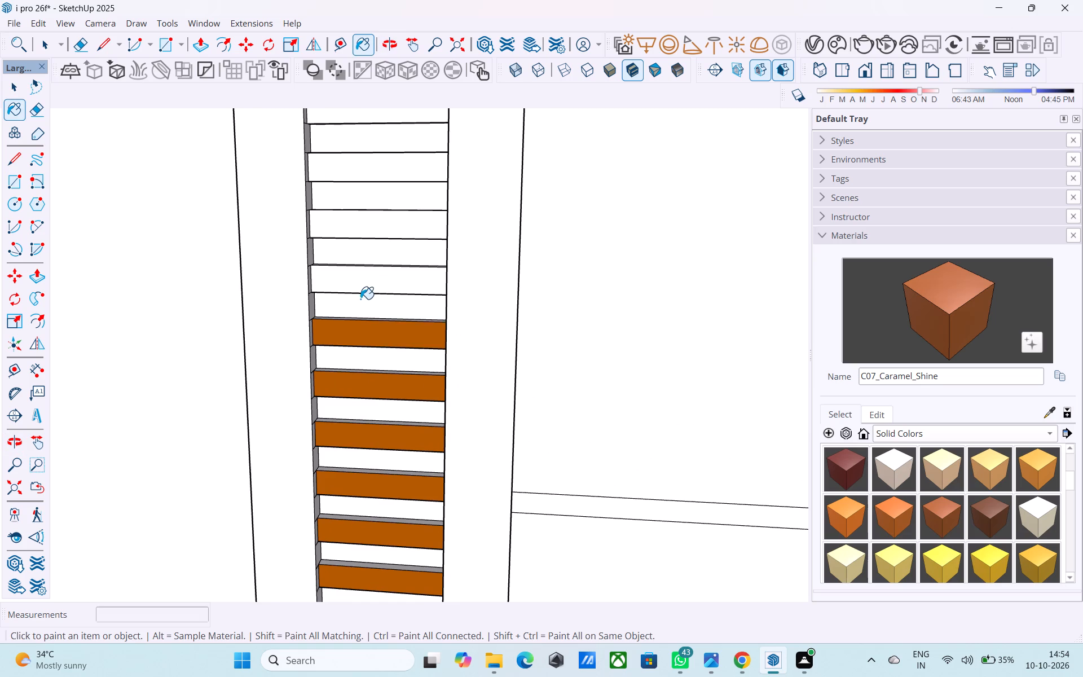
click(360, 299)
key(ctrl+z)
Paint the following two projecting slats with C07_Caramel_Shine and undo the stray fill on the recessed slat above them.
shift+middle_drag(360, 297, 357, 374)
click(354, 354)
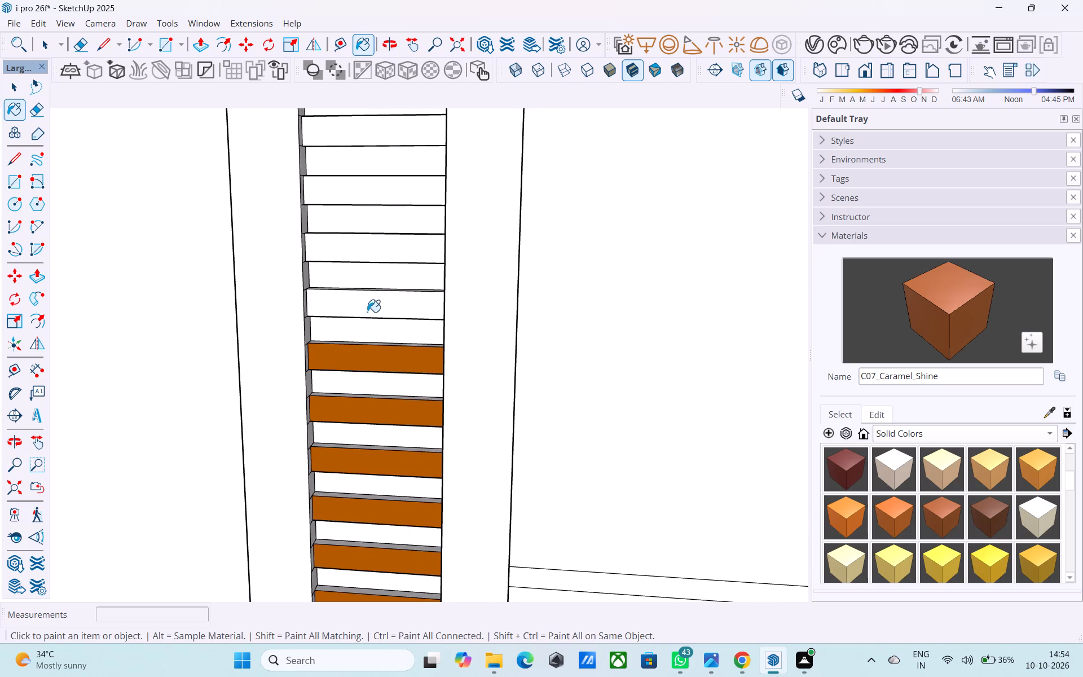
click(367, 305)
shift+middle_drag(368, 306, 327, 467)
scroll(321, 443, up, 1)
click(323, 427)
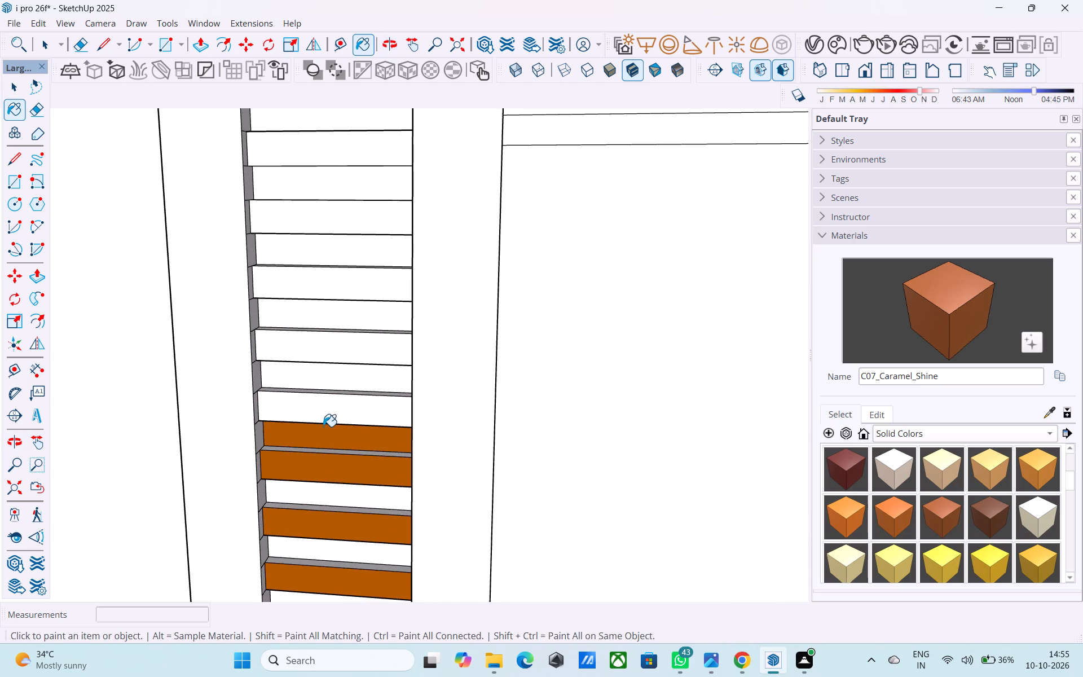
key(ctrl+z)
scroll(178, 171, up, 1)
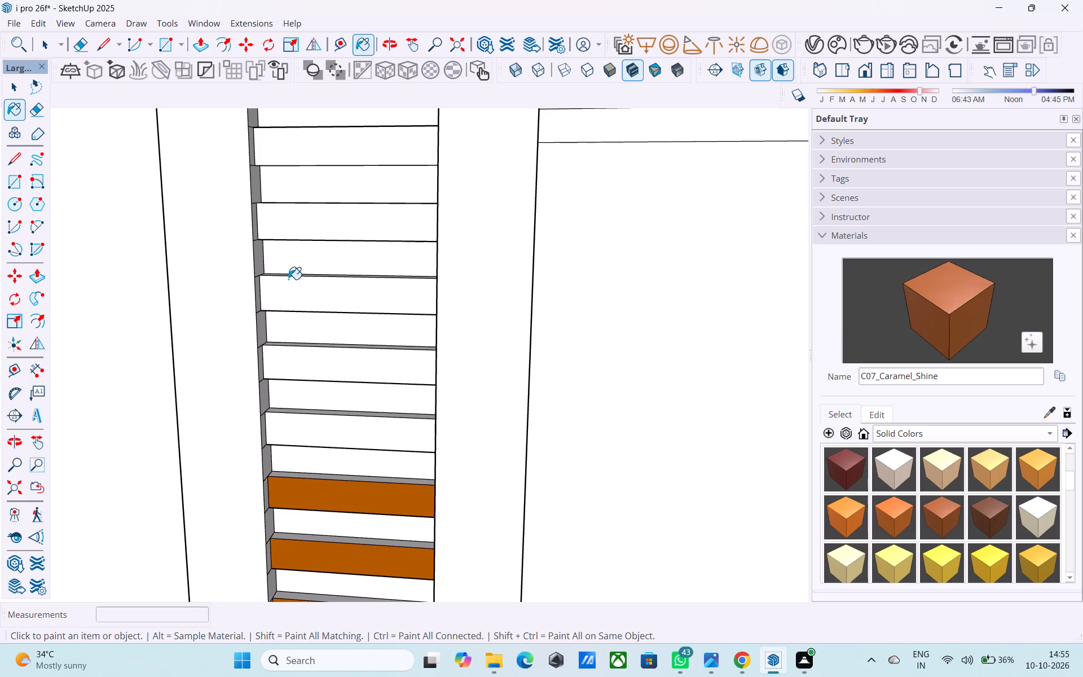
Paint the next six projecting slats up the strip with C07_Caramel_Shine, leaving the recessed slats between them white.
scroll(315, 255, up, 1)
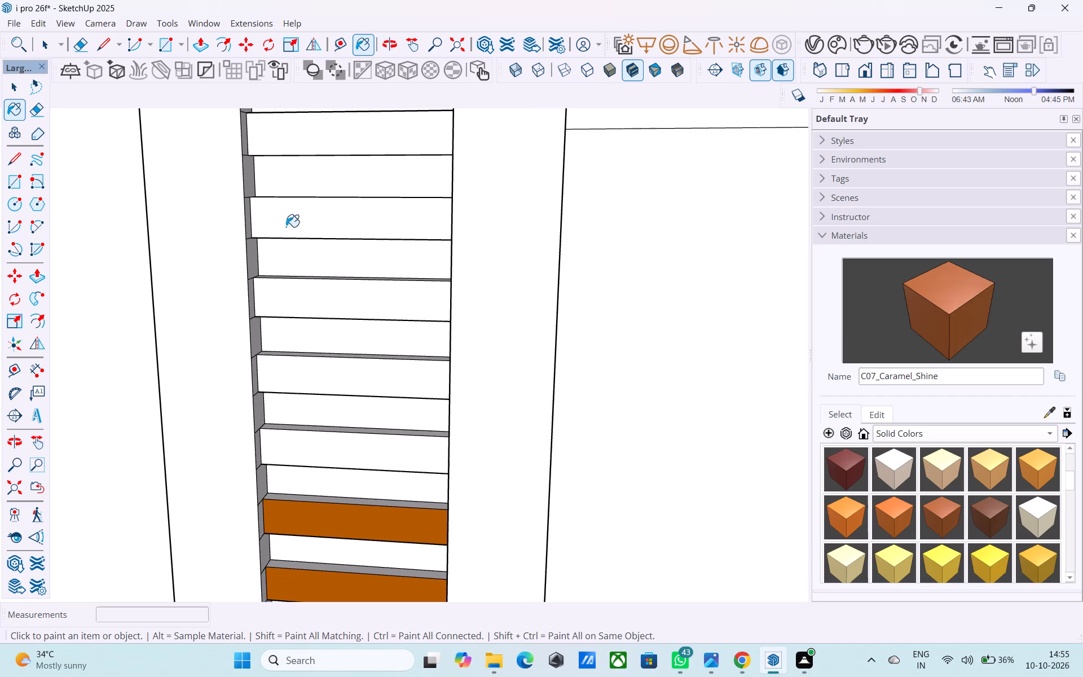
click(356, 452)
click(348, 384)
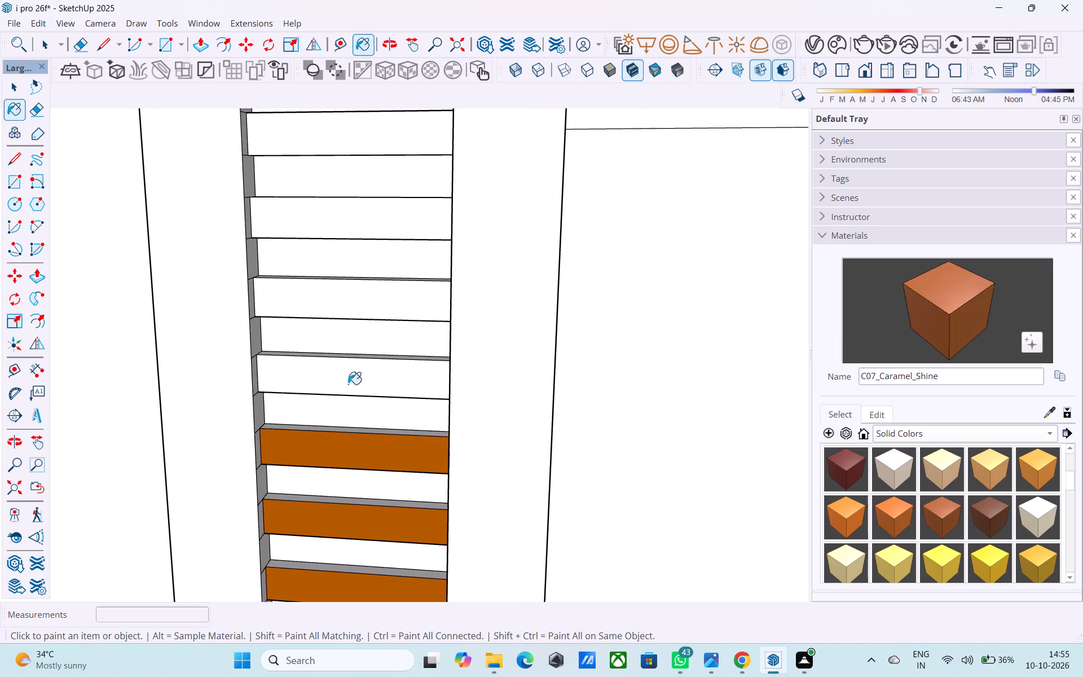
click(332, 305)
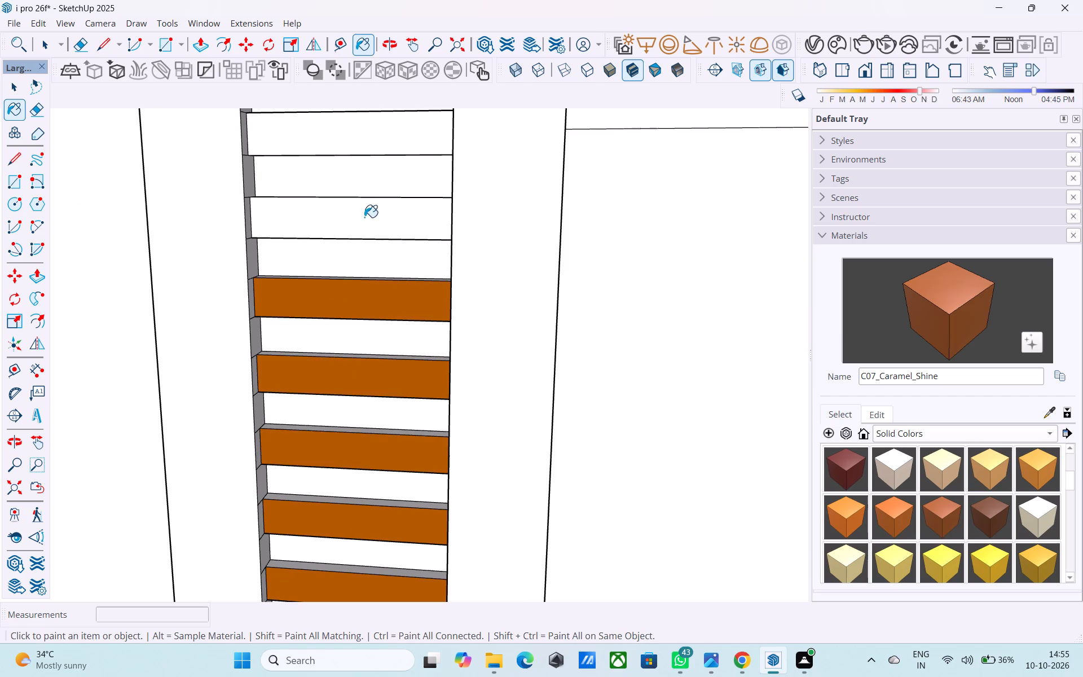
click(364, 217)
scroll(258, 350, down, 4)
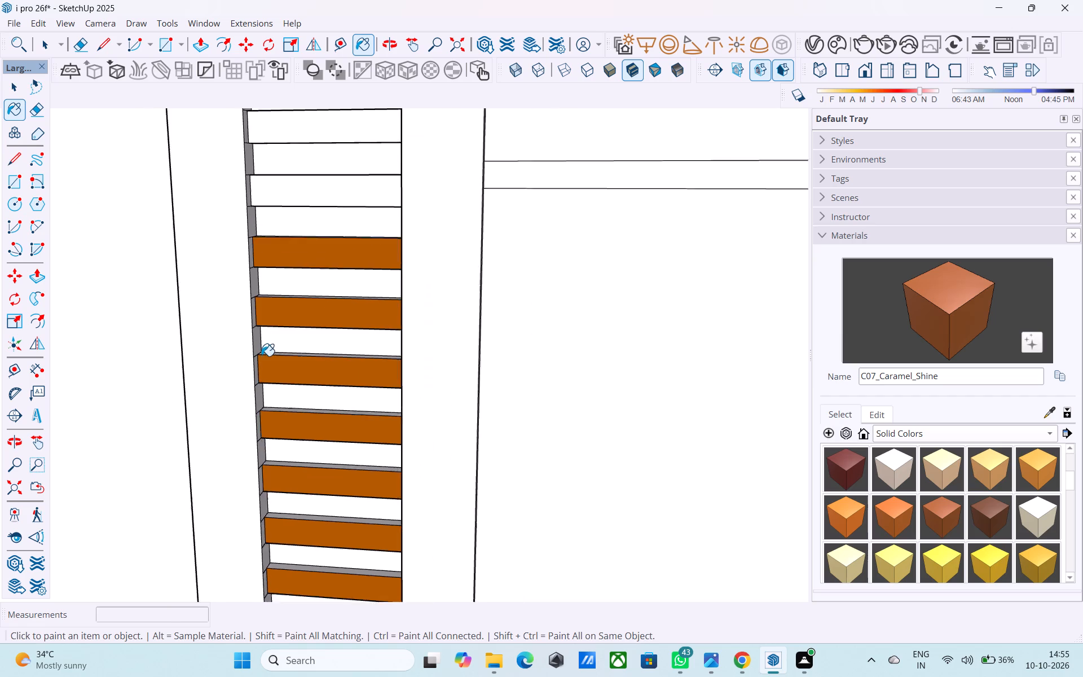
scroll(261, 356, down, 2)
scroll(312, 266, up, 2)
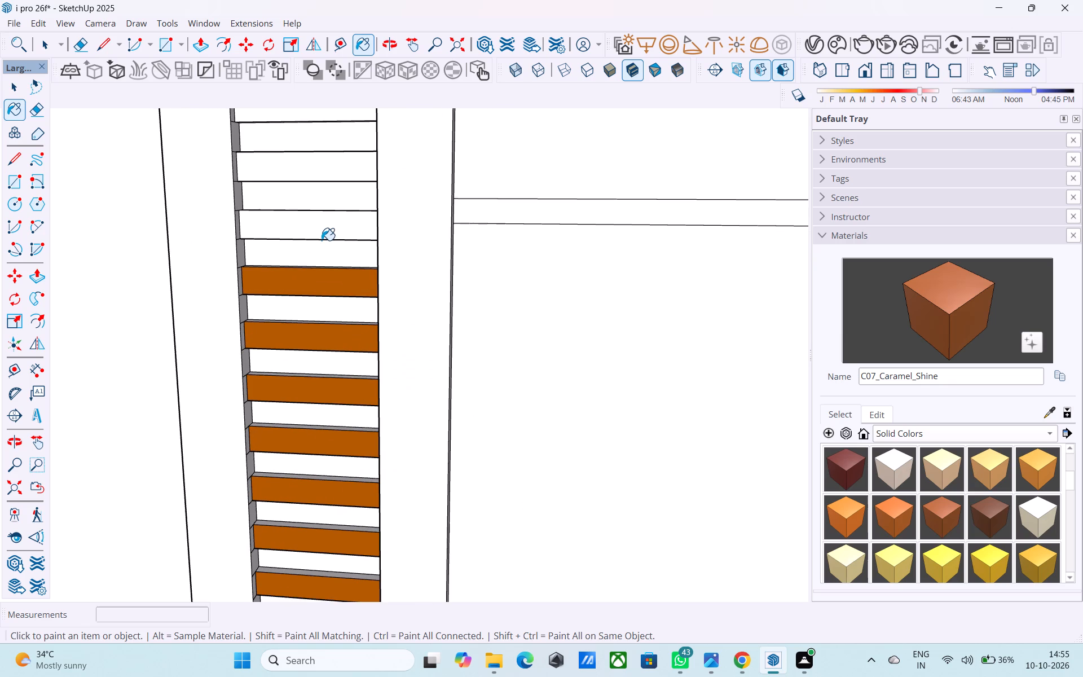
click(310, 222)
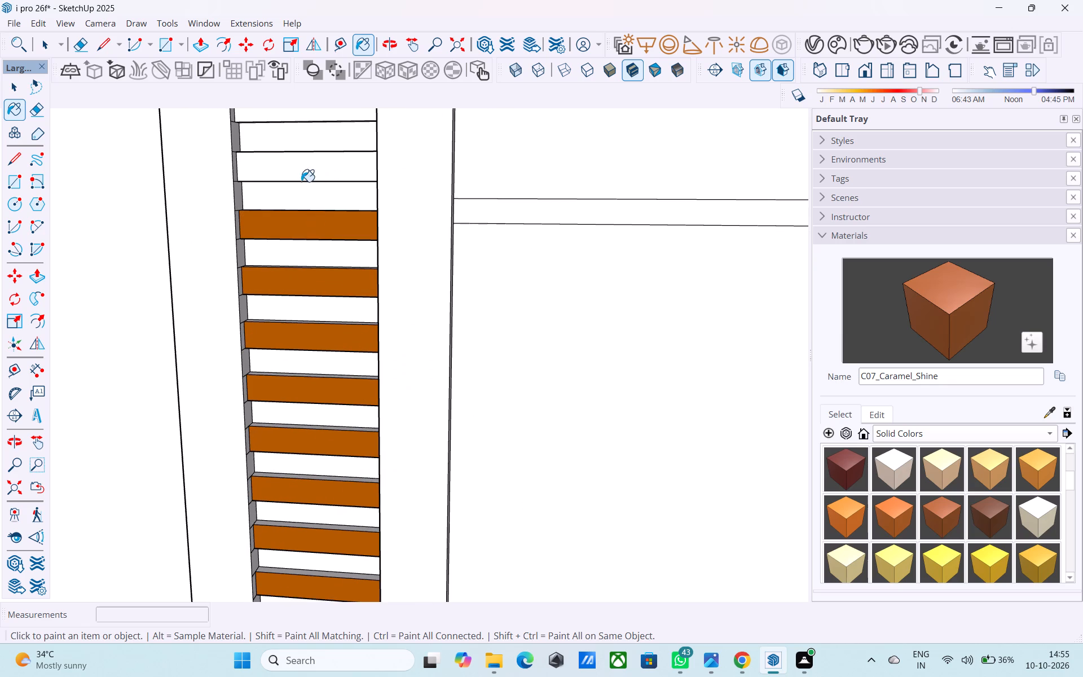
click(315, 162)
Paint the following ten projecting slats up the strip with C07_Caramel_Shine, skipping each recessed slat.
scroll(349, 318, down, 5)
scroll(354, 369, up, 1)
scroll(315, 259, down, 2)
scroll(327, 402, up, 1)
scroll(326, 401, down, 4)
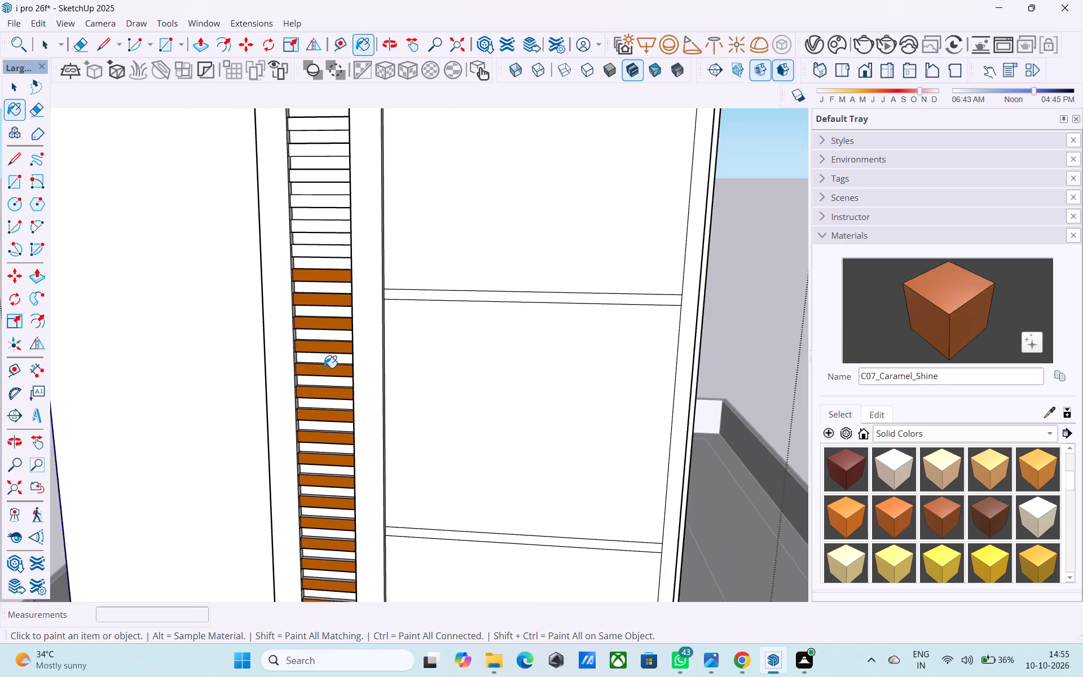
scroll(316, 385, down, 3)
shift+middle_drag(314, 383, 341, 491)
scroll(340, 411, up, 3)
click(344, 393)
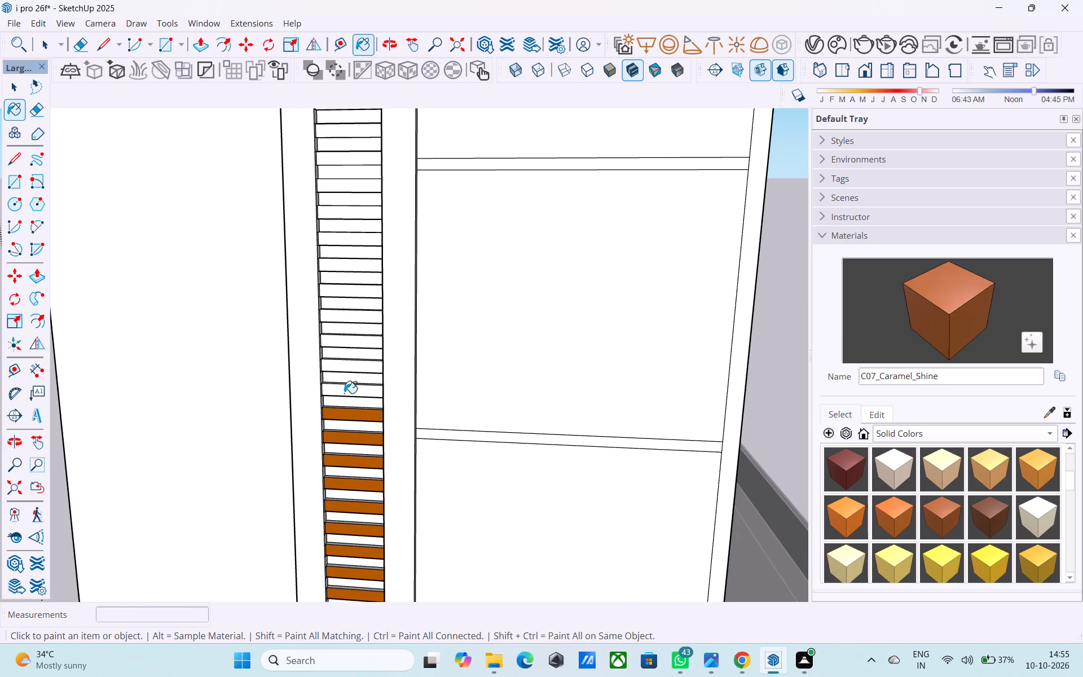
click(347, 367)
click(338, 342)
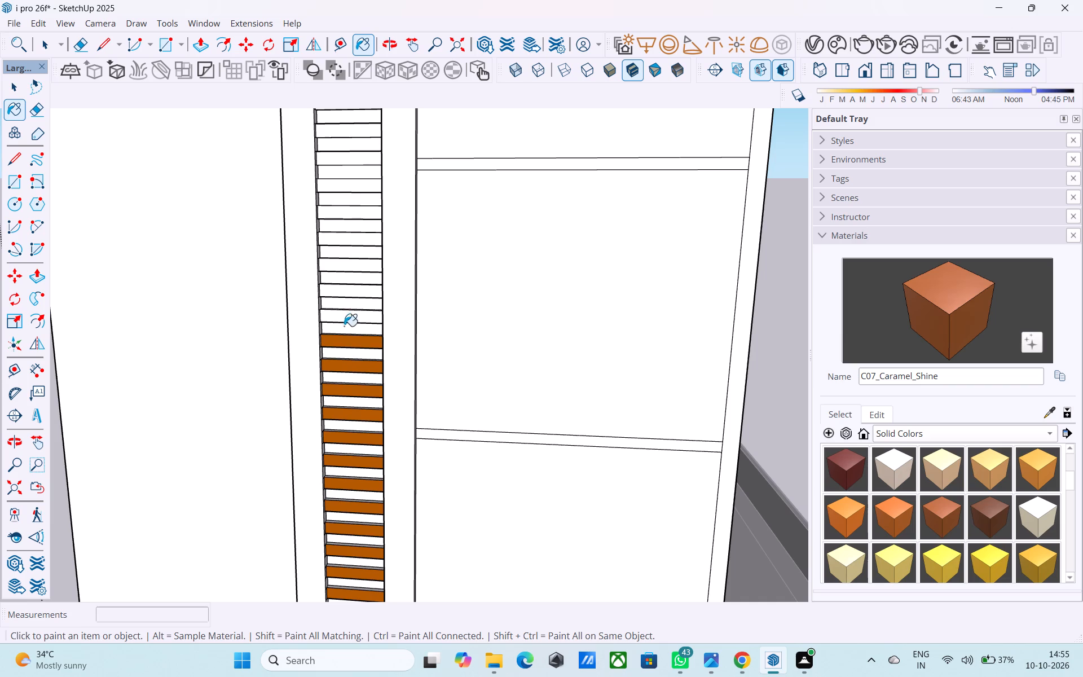
click(347, 320)
click(348, 292)
click(355, 265)
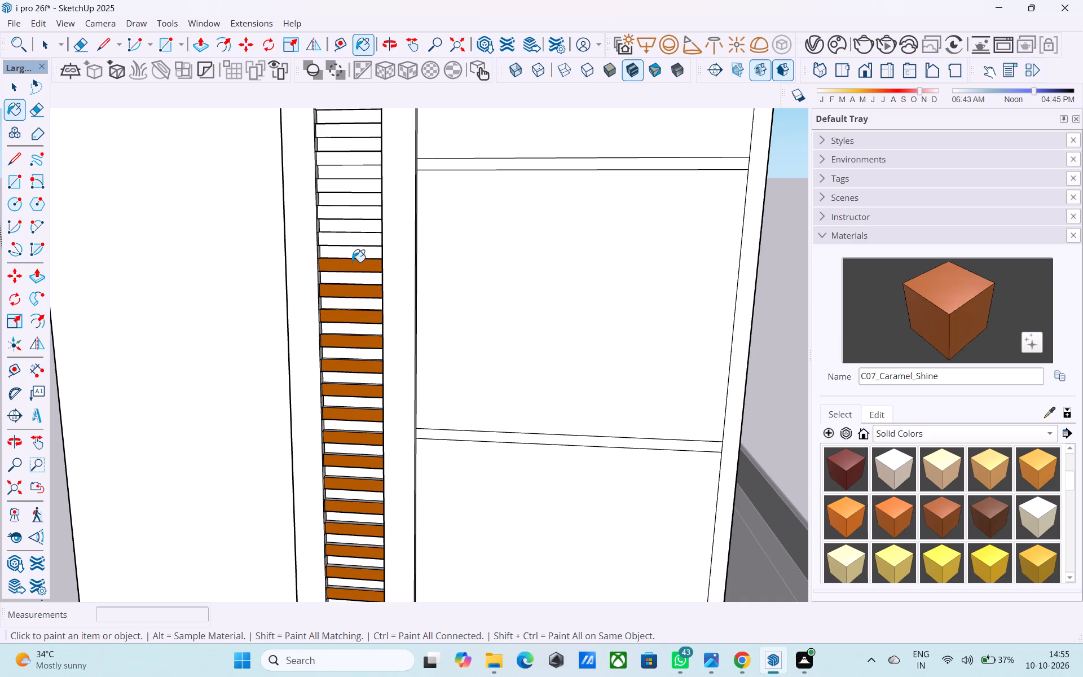
click(346, 238)
click(340, 212)
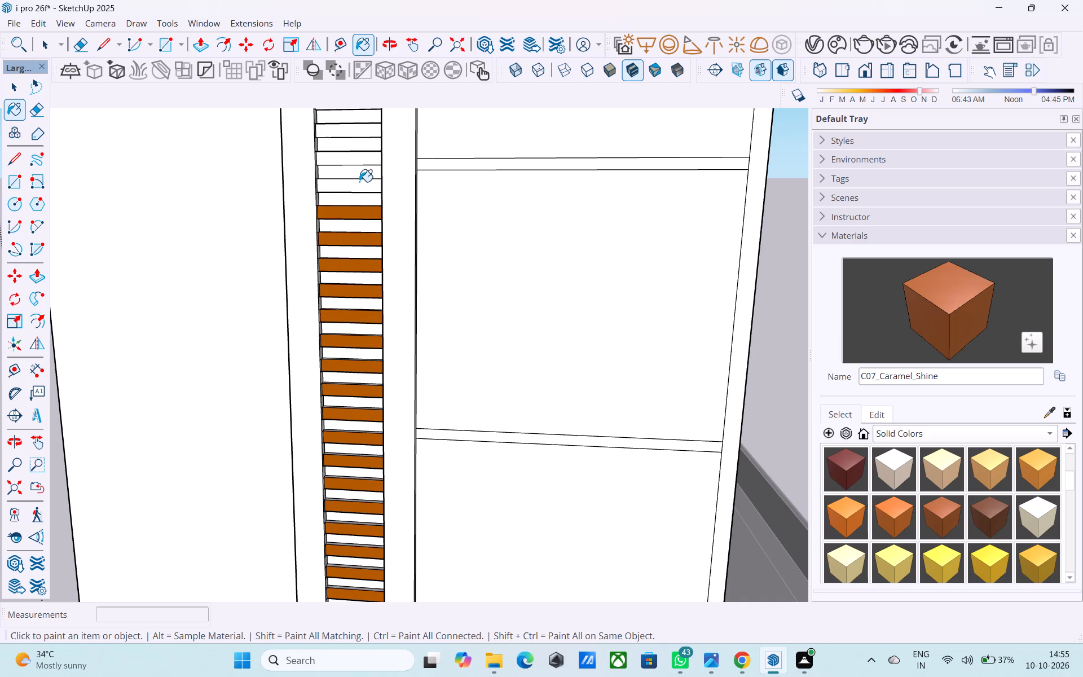
click(359, 187)
click(359, 161)
Paint the five topmost projecting slats of the strip with C07_Caramel_Shine, working down from the frame's upper edge.
scroll(321, 321, down, 4)
scroll(318, 221, down, 3)
middle_drag(332, 293, 346, 437)
scroll(351, 329, up, 12)
middle_drag(319, 308, 319, 286)
scroll(319, 308, up, 2)
click(298, 232)
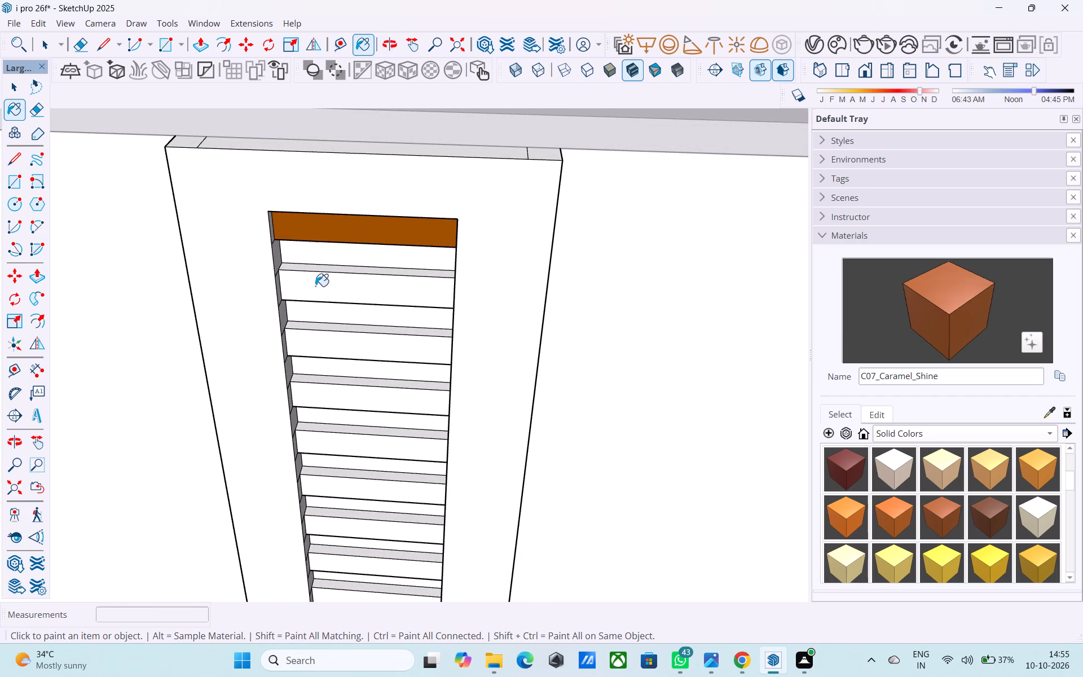
click(318, 292)
click(336, 345)
scroll(334, 342, down, 1)
middle_drag(333, 349, 336, 301)
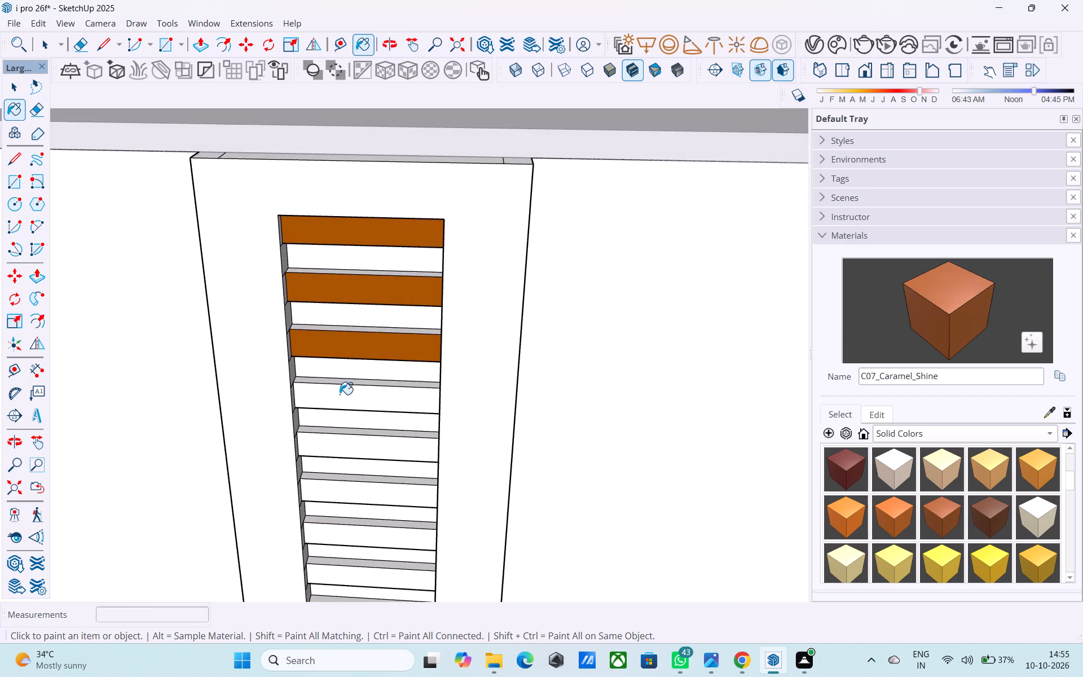
click(340, 394)
scroll(334, 299, down, 4)
scroll(353, 380, up, 2)
click(346, 407)
Paint the last four unpainted projecting slats in the strip's upper part with C07_Caramel_Shine.
scroll(340, 316, down, 5)
scroll(330, 392, up, 3)
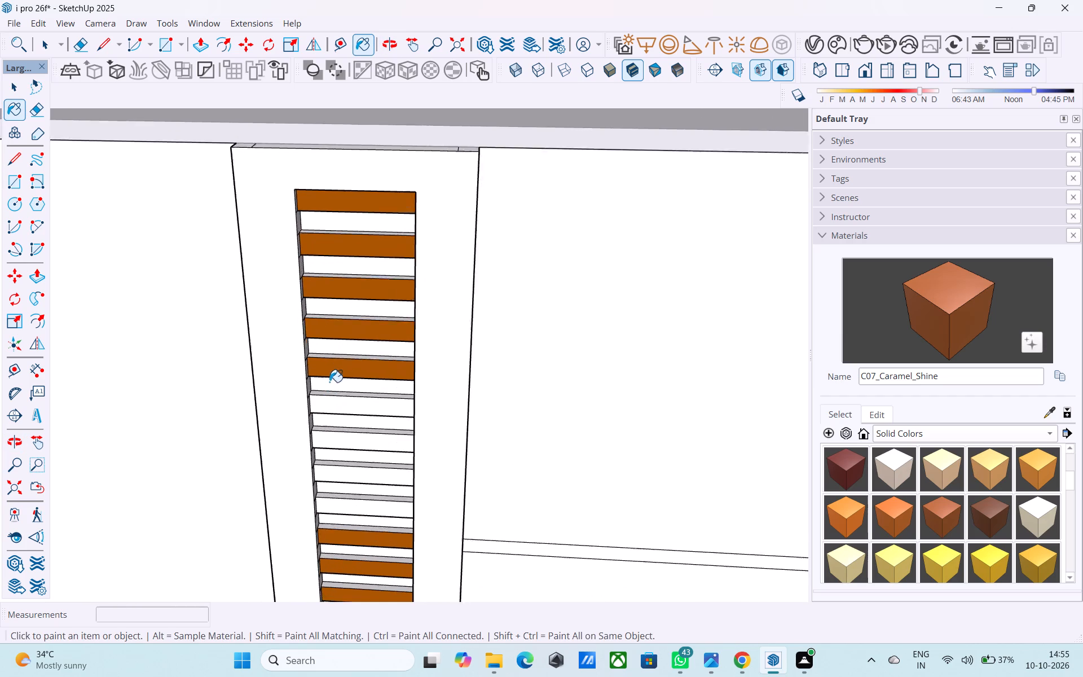
scroll(329, 382, up, 1)
click(342, 408)
scroll(297, 357, down, 5)
scroll(320, 423, up, 3)
click(332, 414)
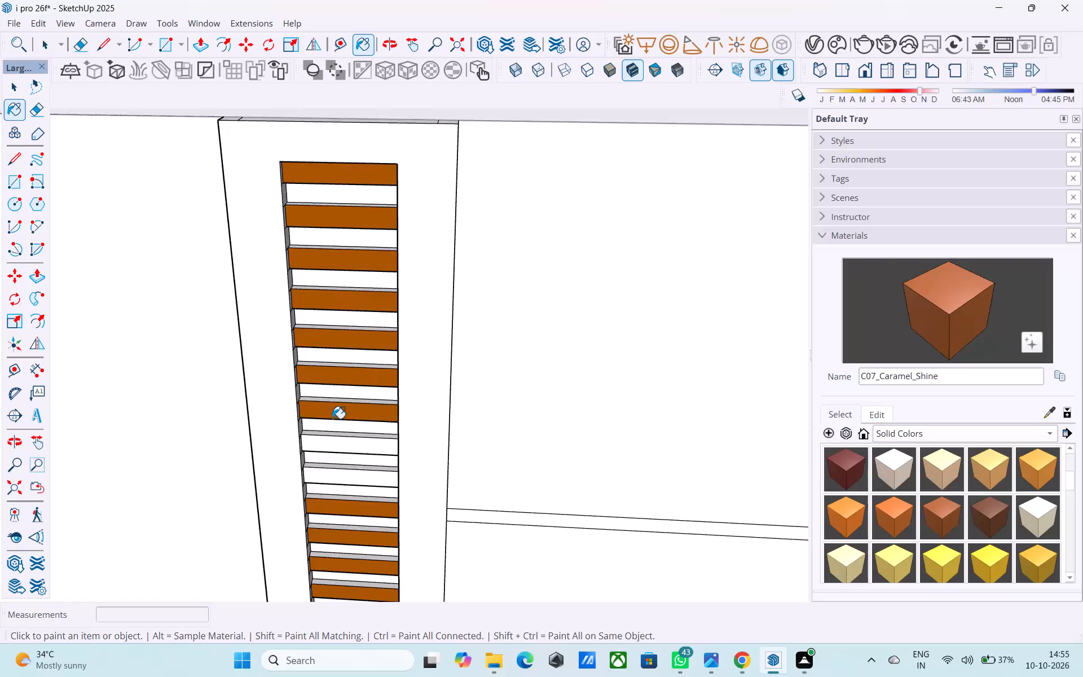
scroll(332, 419, up, 5)
click(333, 462)
click(344, 525)
Inspect the painted slat strip and the building's facades from several angles, closing the block's group.
scroll(340, 523, down, 2)
middle_drag(340, 524, 328, 367)
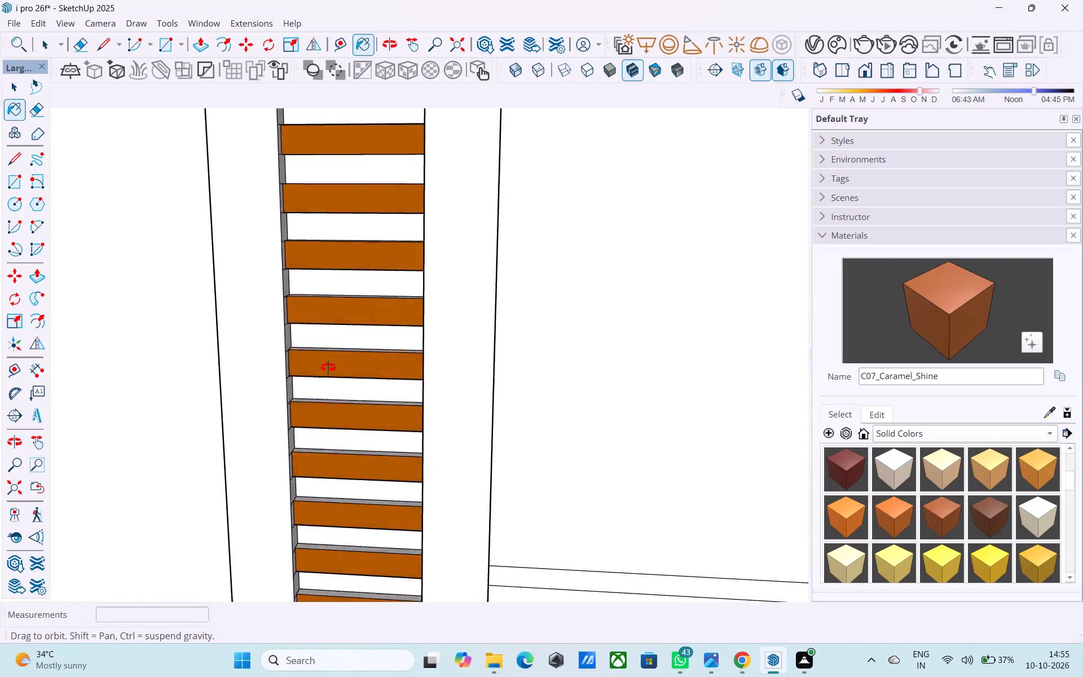
middle_drag(328, 367, 328, 364)
scroll(331, 380, down, 20)
scroll(331, 380, down, 1)
middle_click(380, 450)
scroll(341, 414, down, 5)
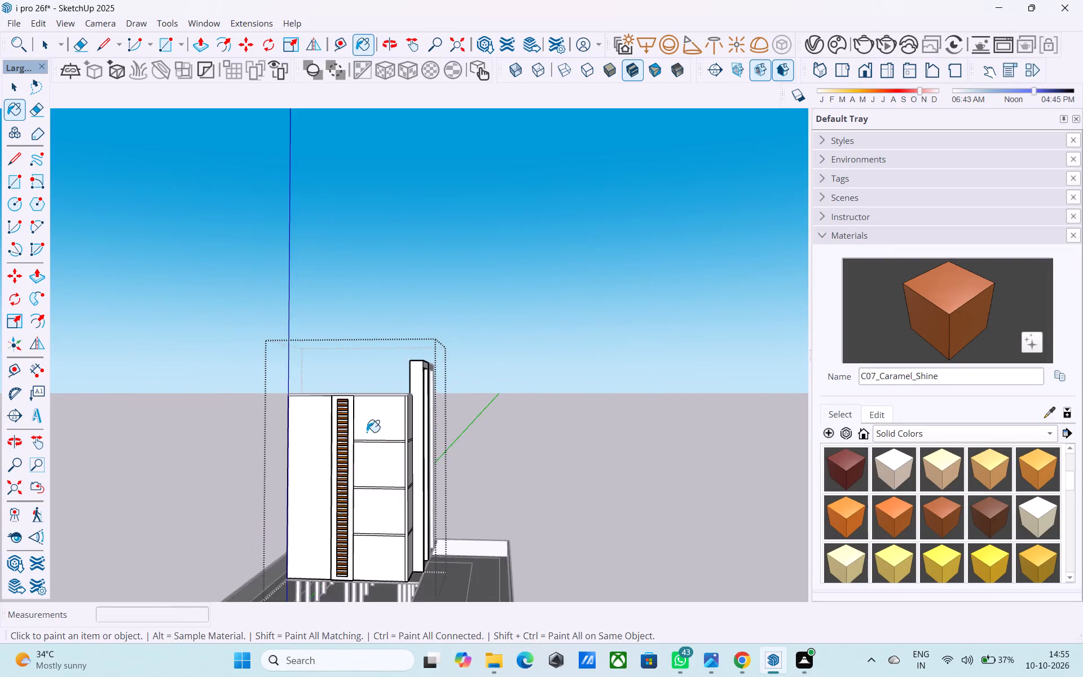
middle_drag(367, 432, 250, 464)
scroll(319, 439, up, 6)
scroll(306, 447, down, 5)
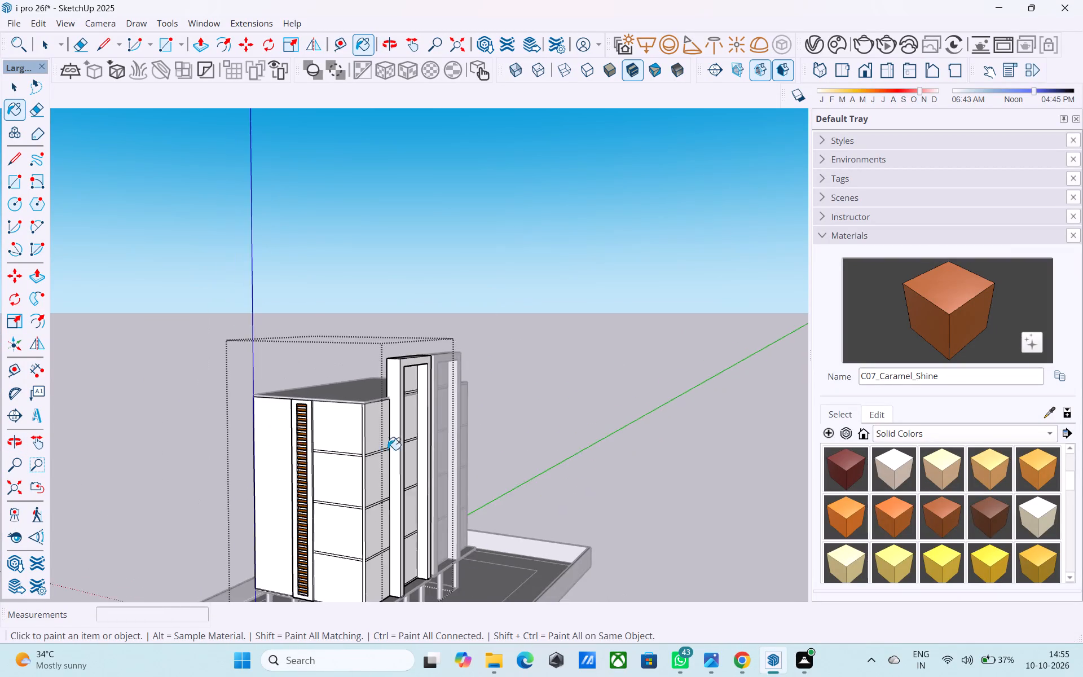
middle_drag(388, 450, 464, 423)
middle_drag(457, 427, 403, 436)
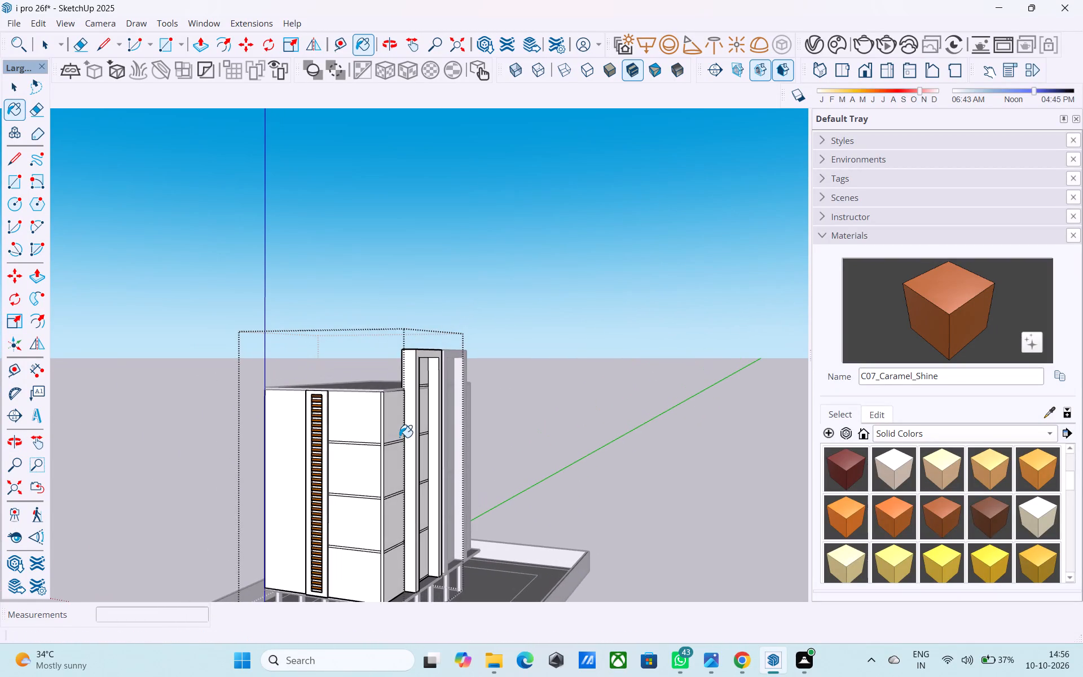
scroll(360, 445, up, 3)
scroll(359, 396, down, 2)
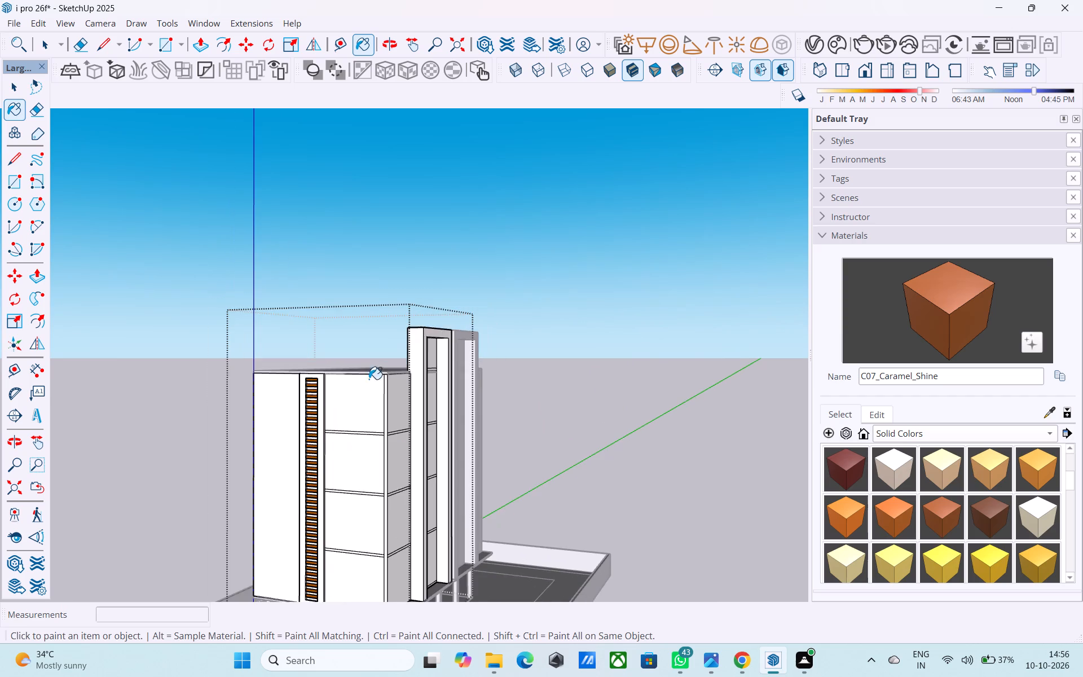
scroll(352, 402, down, 2)
shift+middle_drag(348, 410, 366, 335)
scroll(372, 356, up, 10)
scroll(356, 412, down, 1)
shift+middle_drag(356, 417, 360, 387)
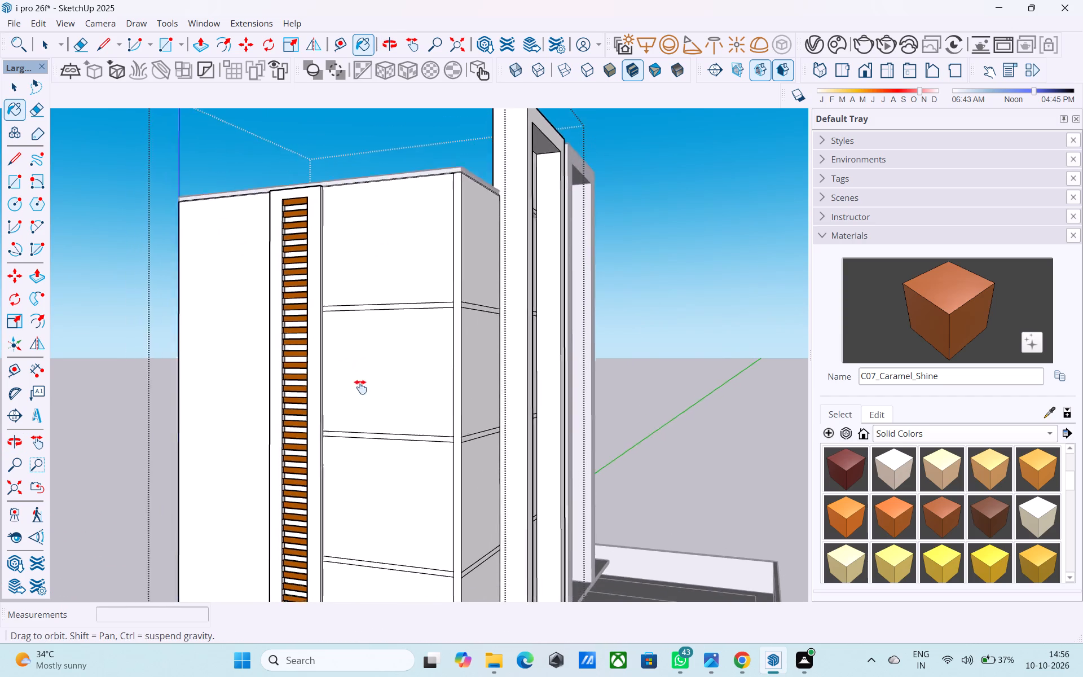
shift+middle_drag(360, 387, 334, 396)
scroll(337, 393, down, 3)
shift+middle_drag(345, 399, 361, 322)
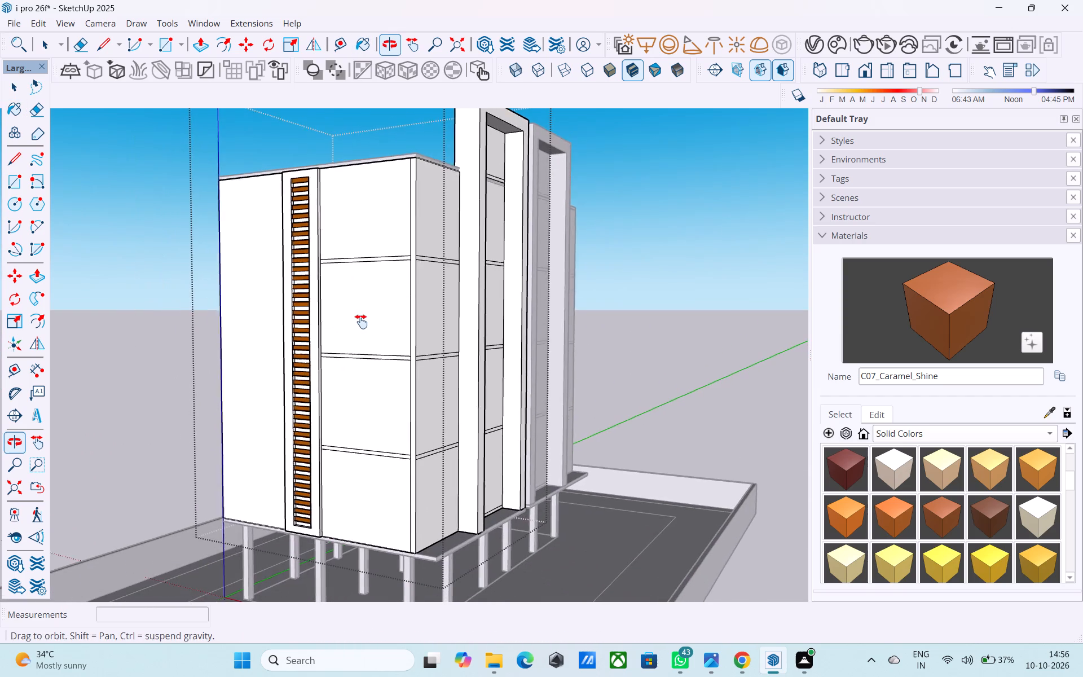
shift+middle_drag(361, 322, 257, 346)
middle_drag(291, 363, 577, 376)
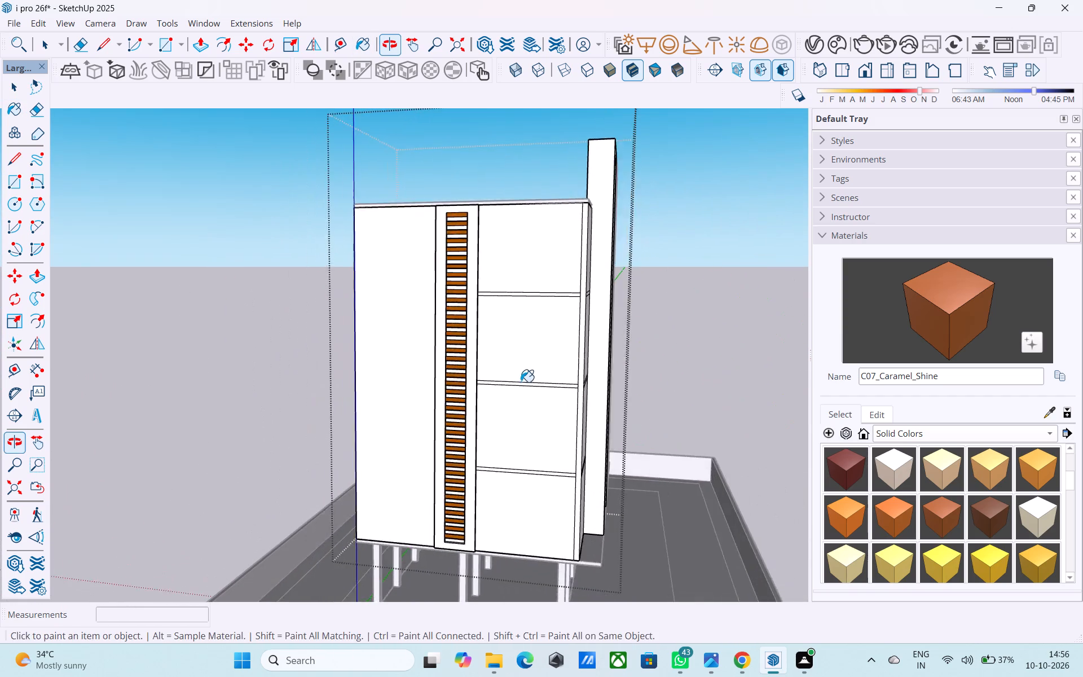
scroll(521, 382, up, 4)
middle_drag(424, 395, 298, 434)
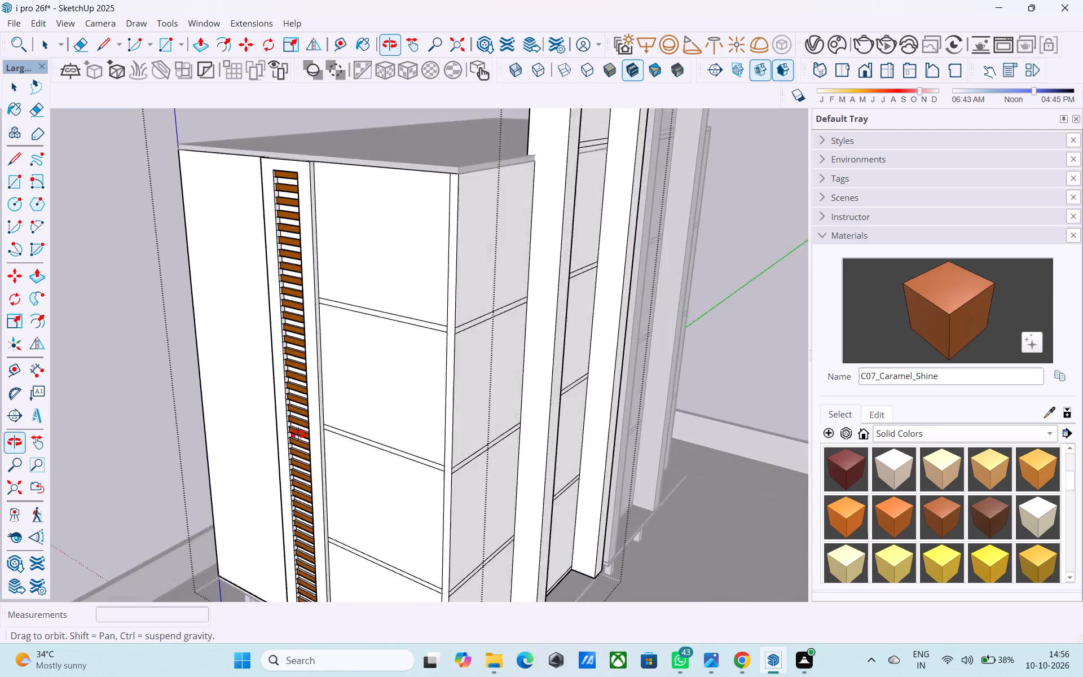
middle_drag(298, 434, 297, 434)
scroll(284, 433, down, 2)
shift+middle_drag(297, 426, 633, 402)
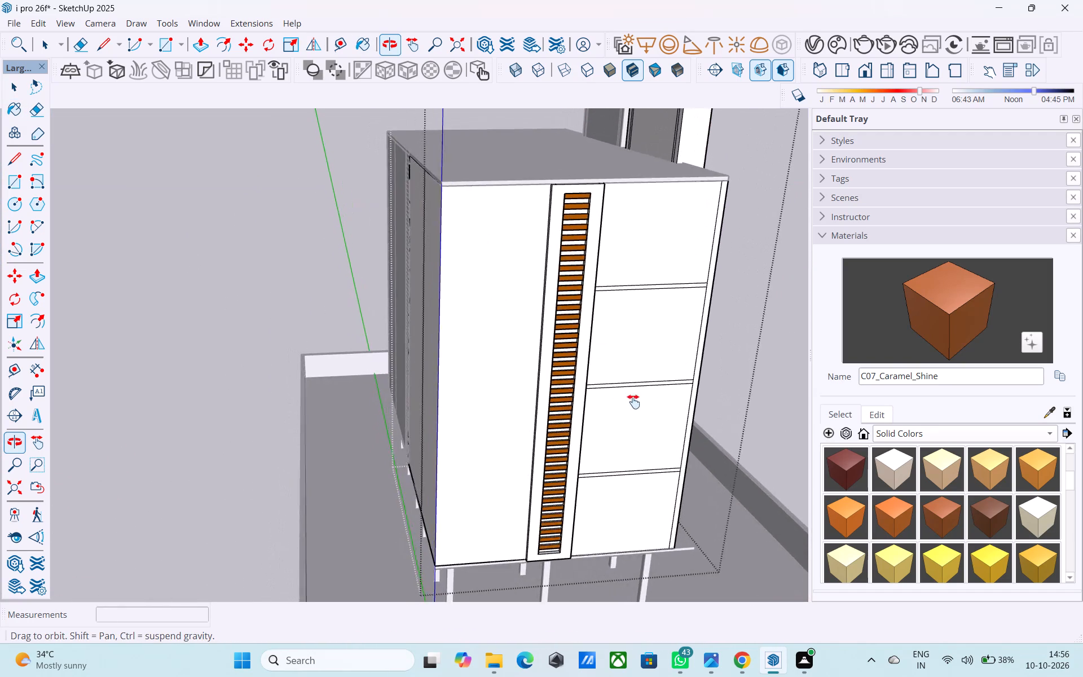
shift+middle_drag(633, 402, 509, 348)
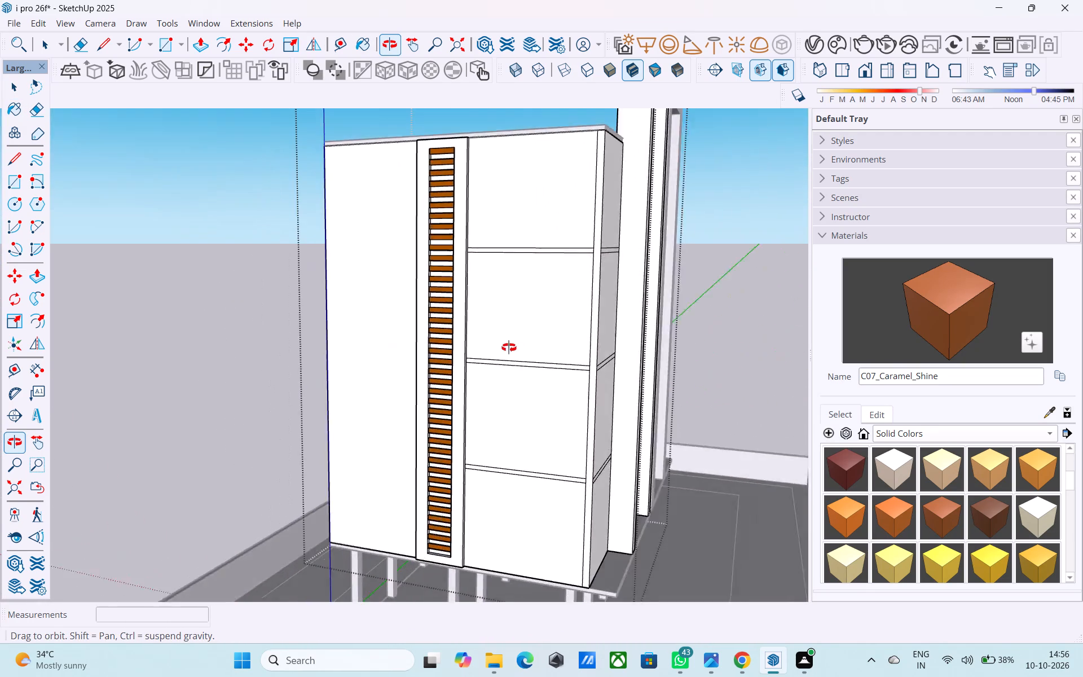
shift+middle_drag(509, 348, 408, 366)
scroll(307, 377, up, 1)
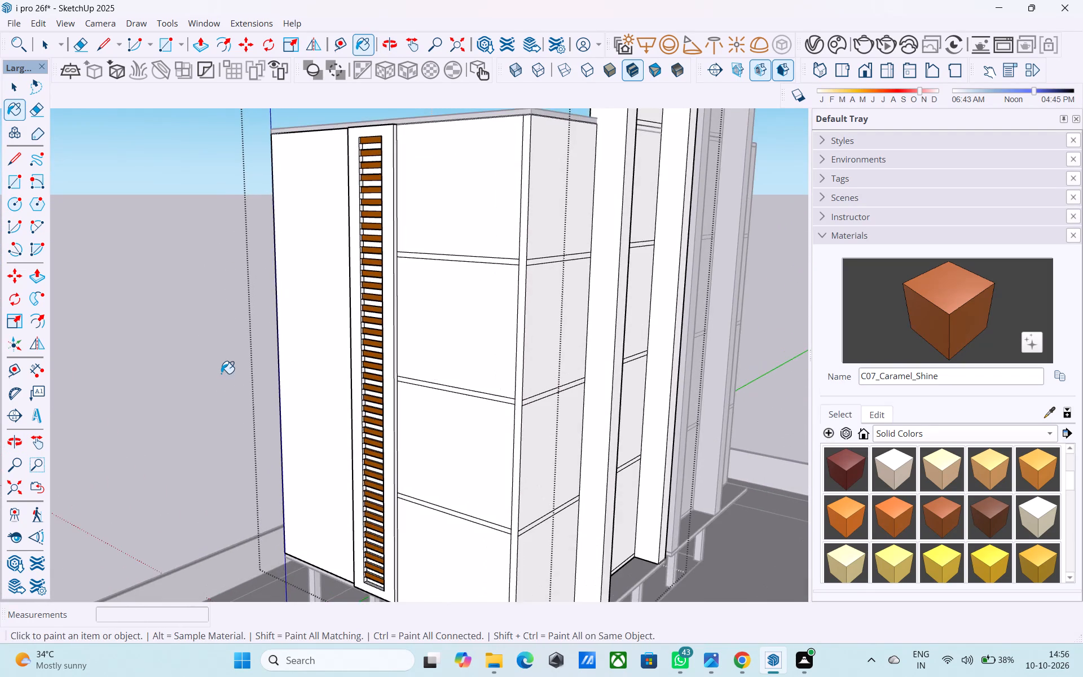
scroll(222, 372, down, 5)
key(space)
click(220, 371)
middle_drag(355, 362, 261, 359)
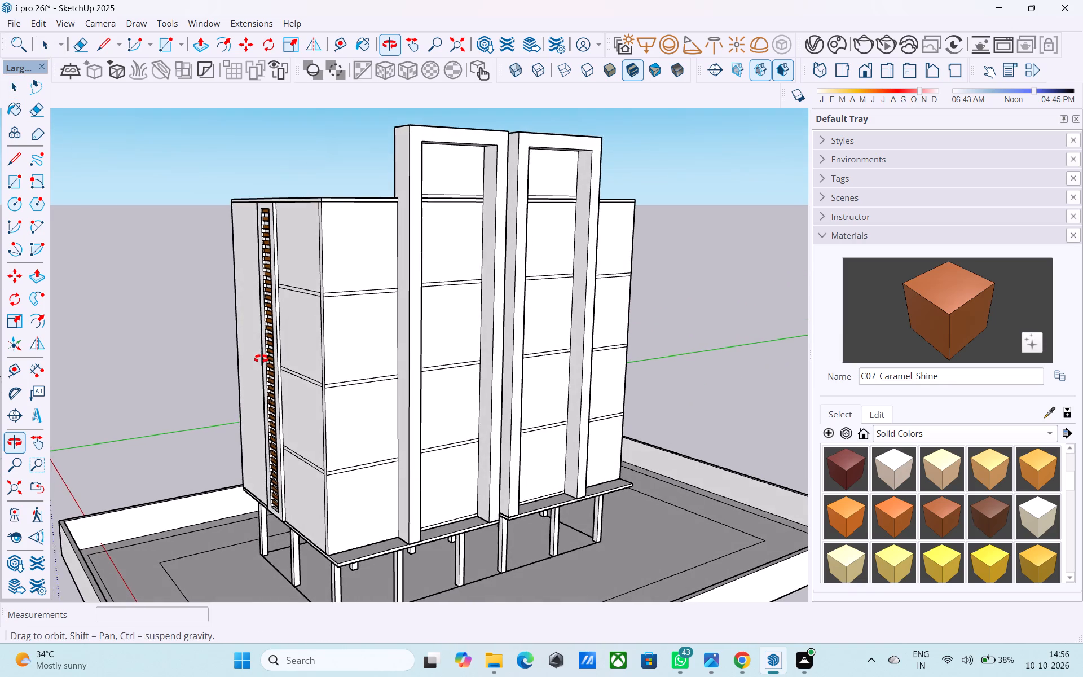
middle_drag(261, 359, 245, 364)
Save the model, purging its unused items.
key(ctrl+s)
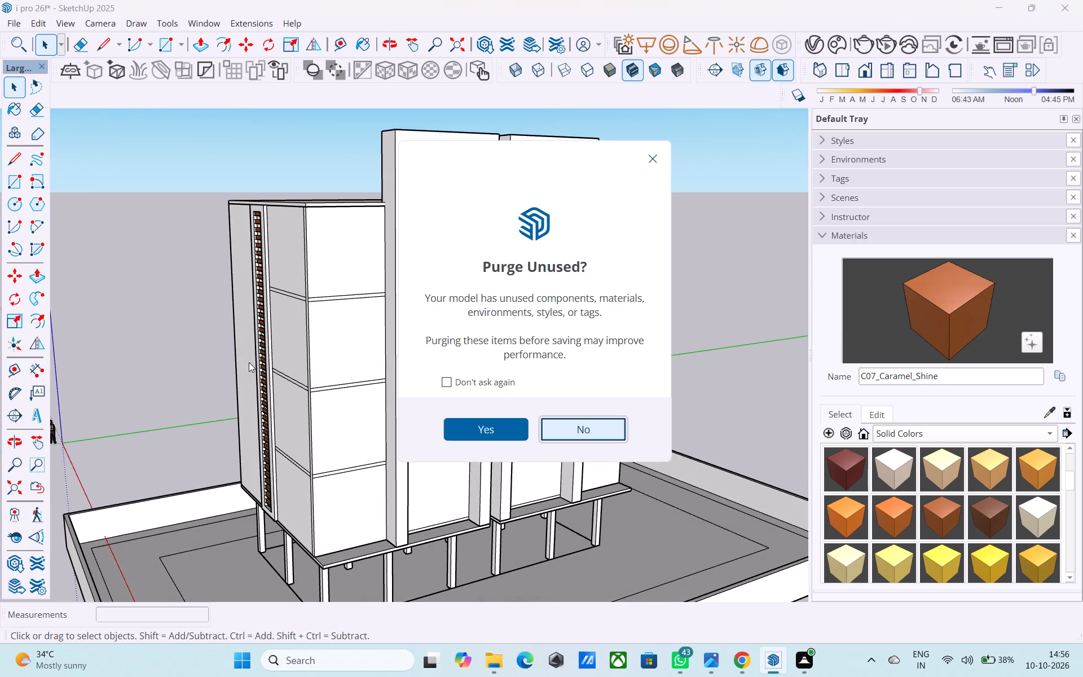
click(455, 421)
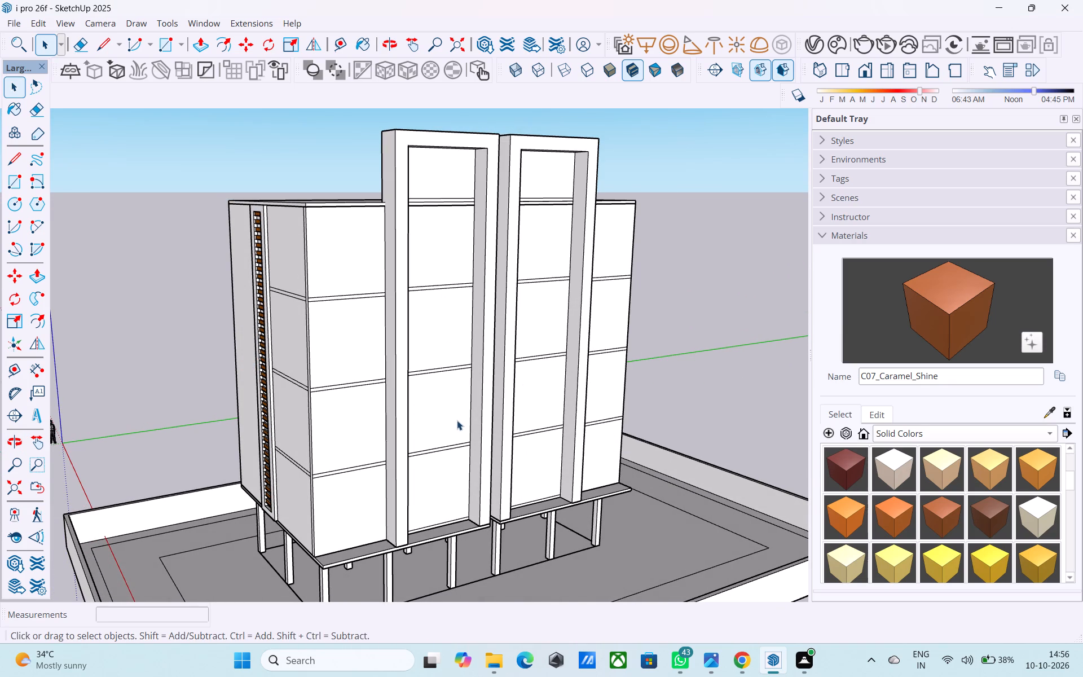
Open the group of the block whose end-wall slats are still flat, ready for Push/Pull at the strip's foot.
scroll(458, 427, down, 2)
middle_drag(459, 429, 312, 427)
scroll(447, 388, up, 1)
middle_drag(447, 388, 247, 396)
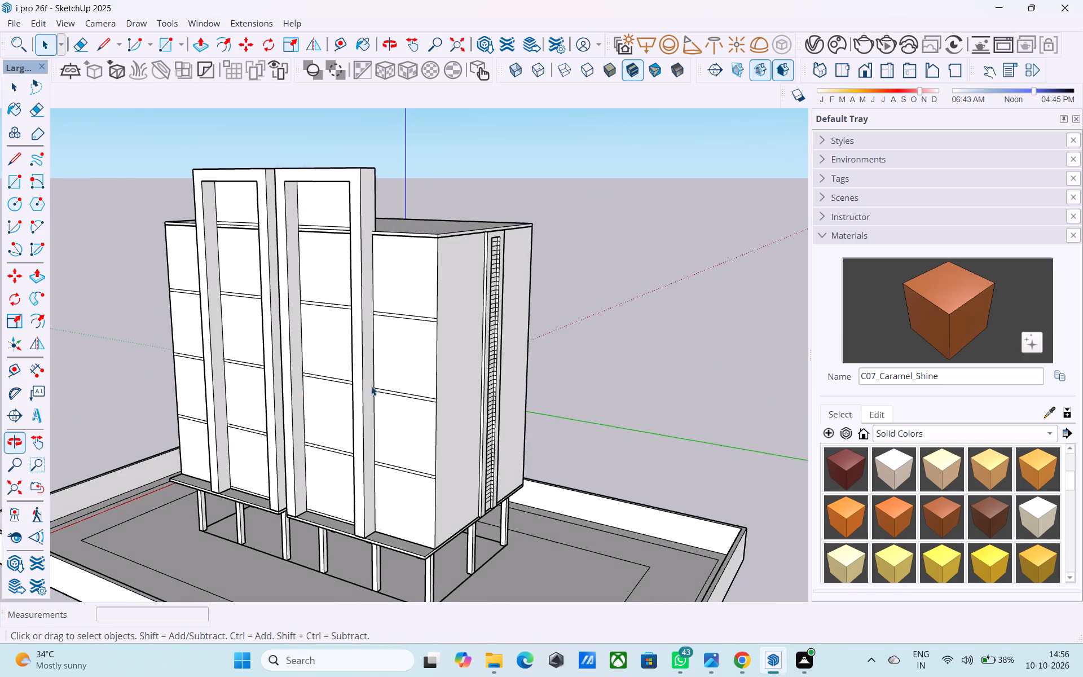
middle_drag(383, 375, 239, 368)
scroll(315, 371, up, 2)
double_click(421, 360)
middle_drag(425, 363, 389, 368)
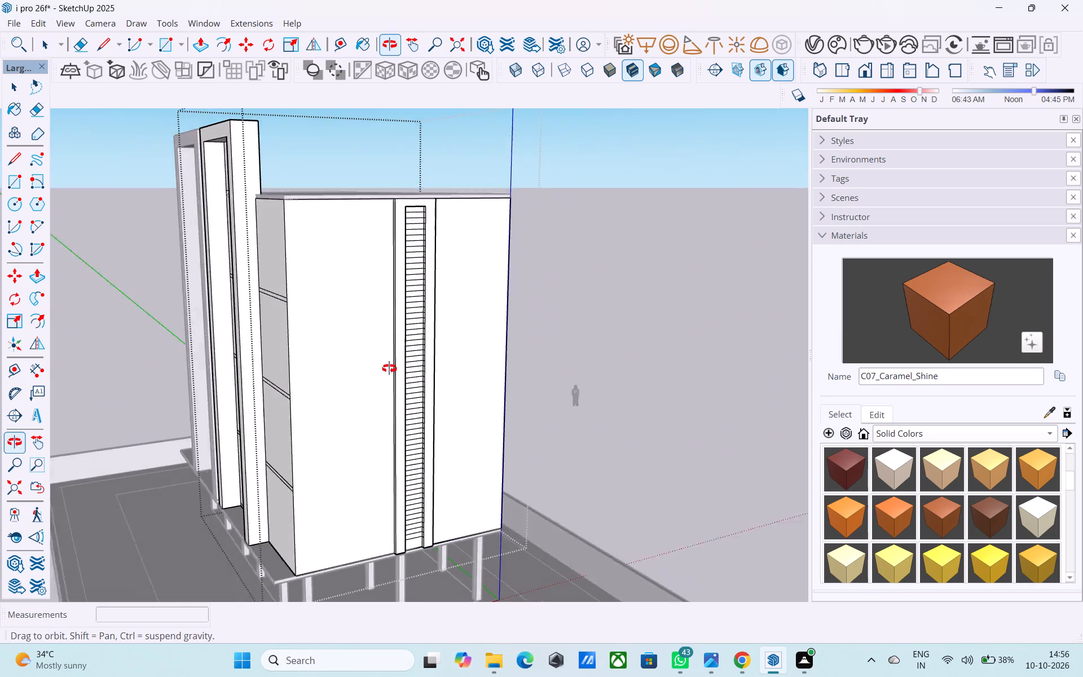
middle_drag(389, 368, 336, 362)
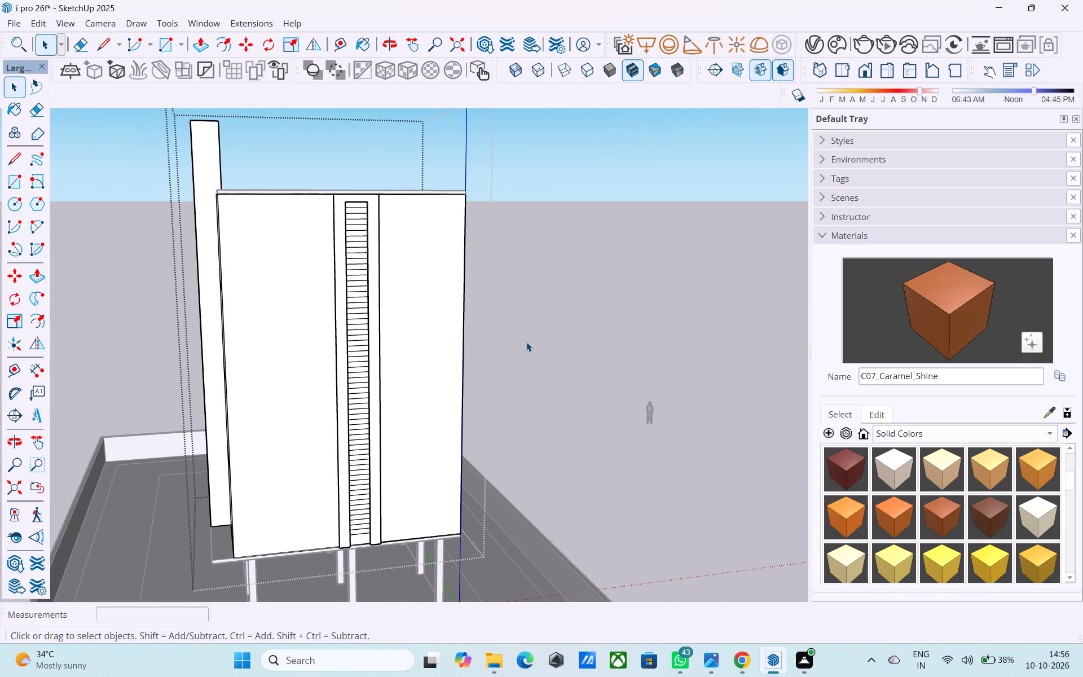
key(p)
scroll(376, 518, up, 4)
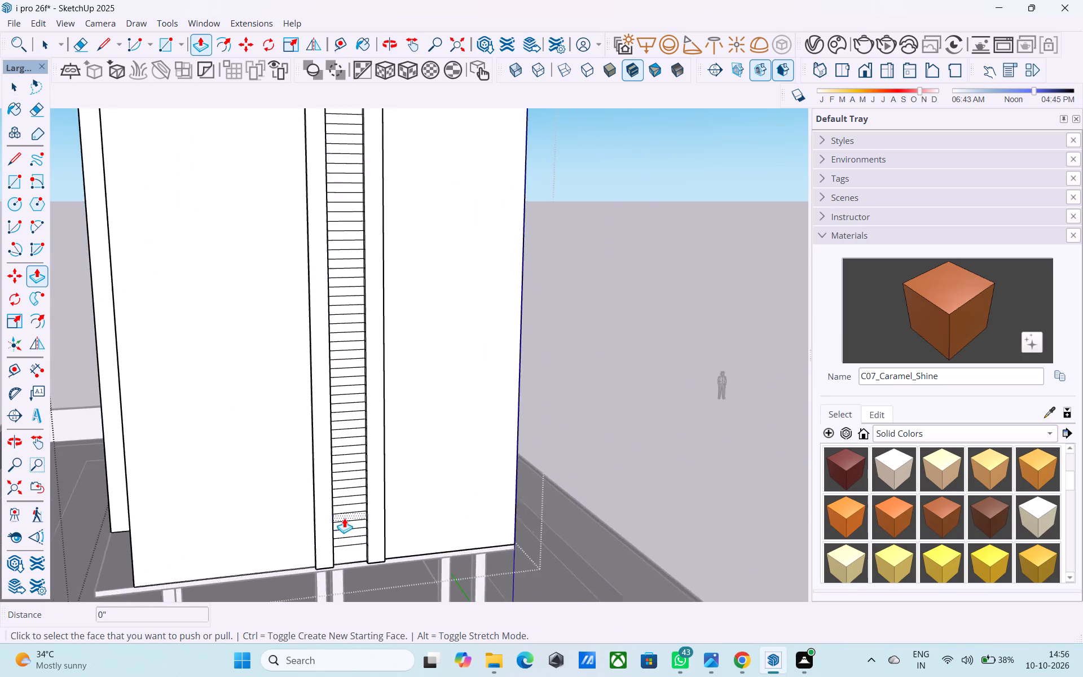
scroll(344, 518, up, 13)
middle_drag(363, 534, 327, 466)
scroll(319, 446, down, 6)
scroll(327, 493, up, 5)
middle_drag(325, 490, 323, 491)
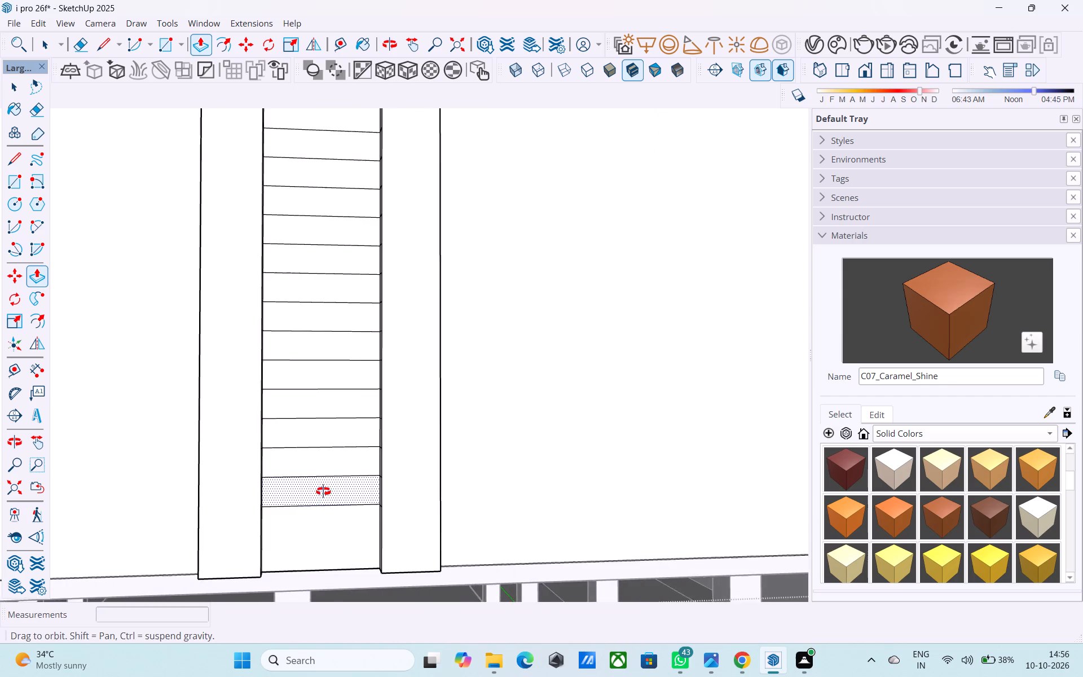
middle_drag(323, 491, 305, 492)
scroll(302, 483, up, 2)
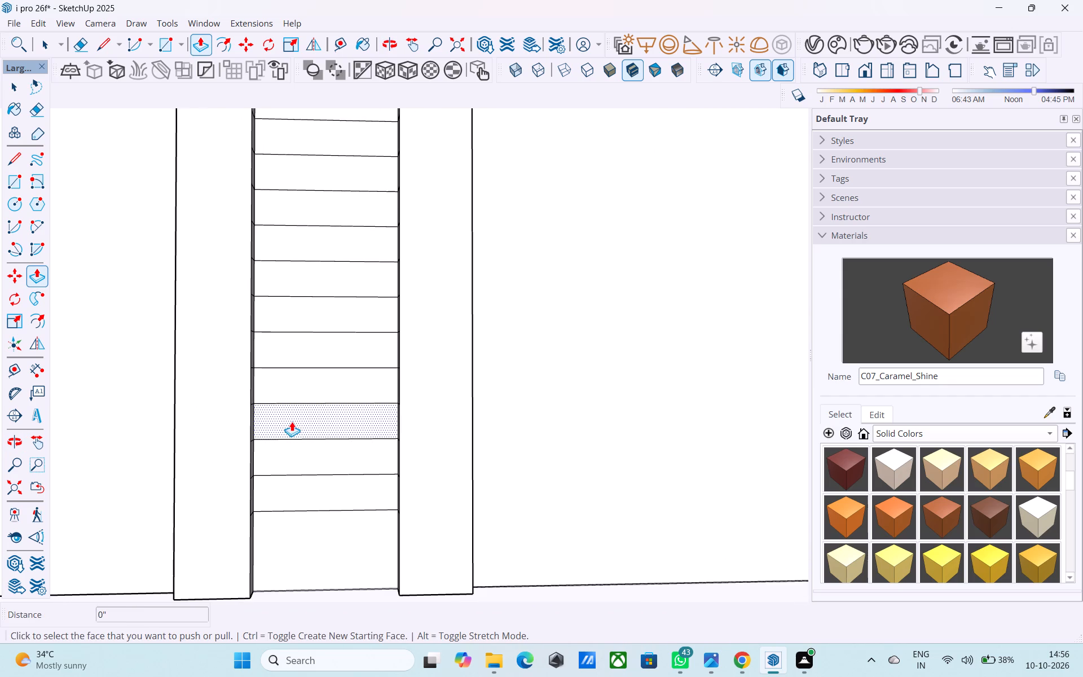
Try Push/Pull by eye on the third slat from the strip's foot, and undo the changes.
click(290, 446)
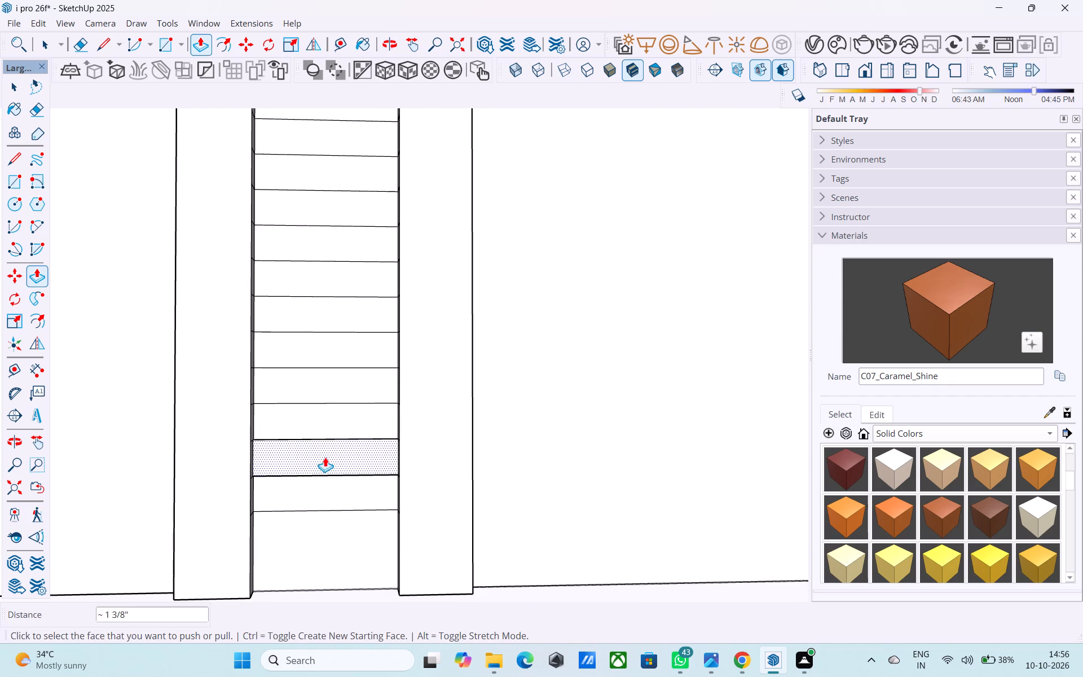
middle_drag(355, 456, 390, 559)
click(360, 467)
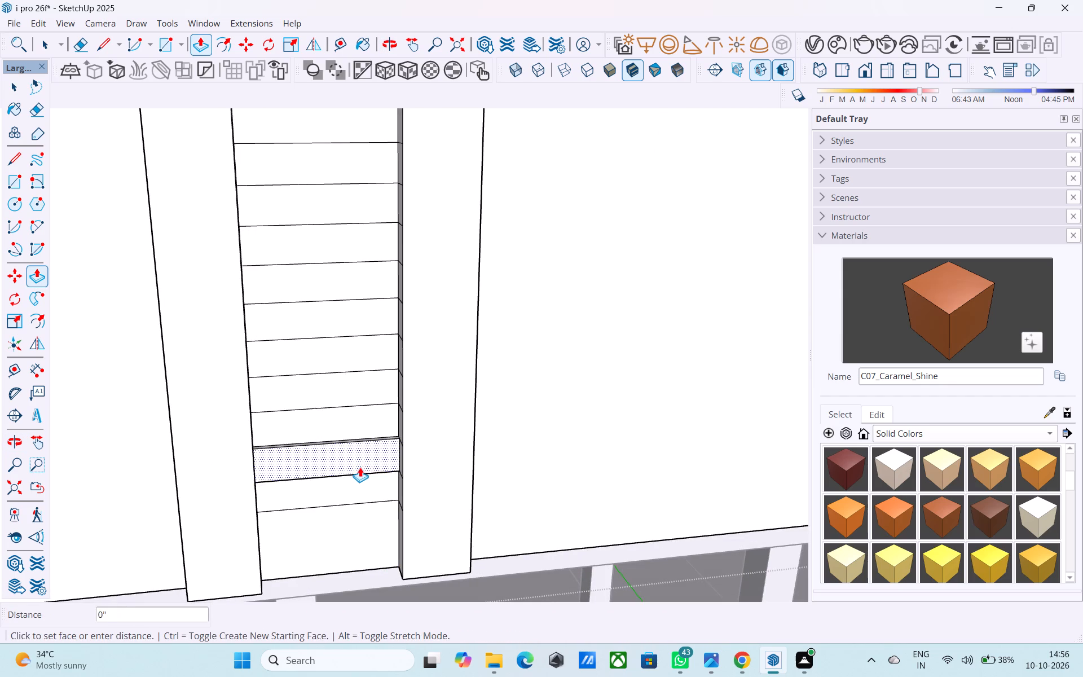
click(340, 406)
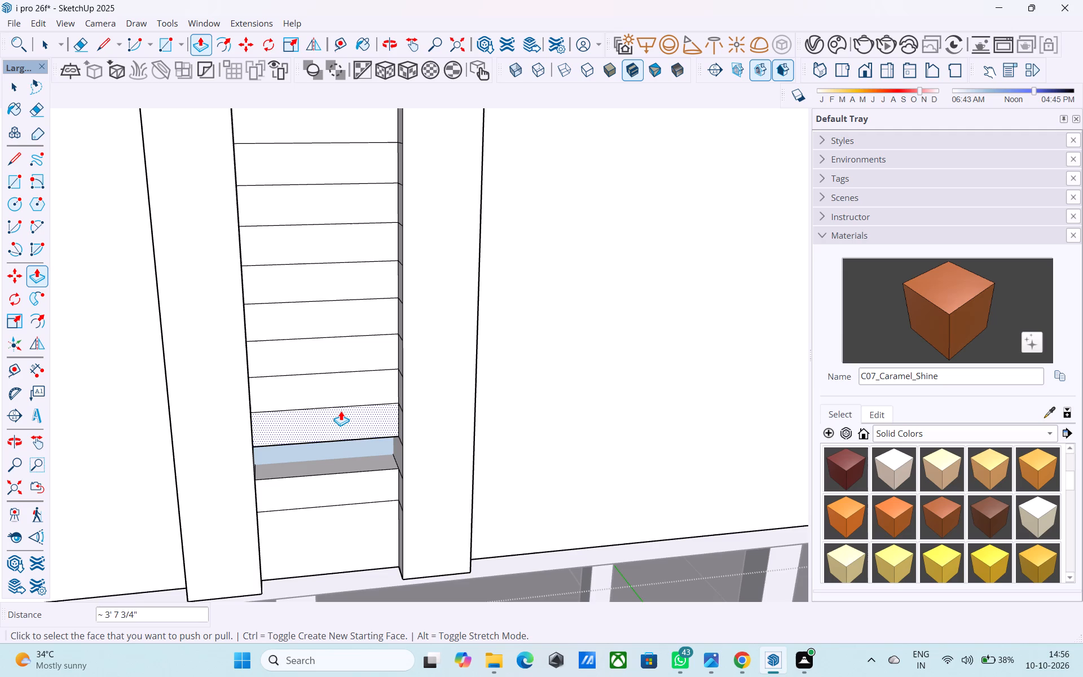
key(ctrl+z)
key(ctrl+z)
Pull the third slat from the strip's foot out 3", and repeat this on the next three alternate slats above.
click(339, 445)
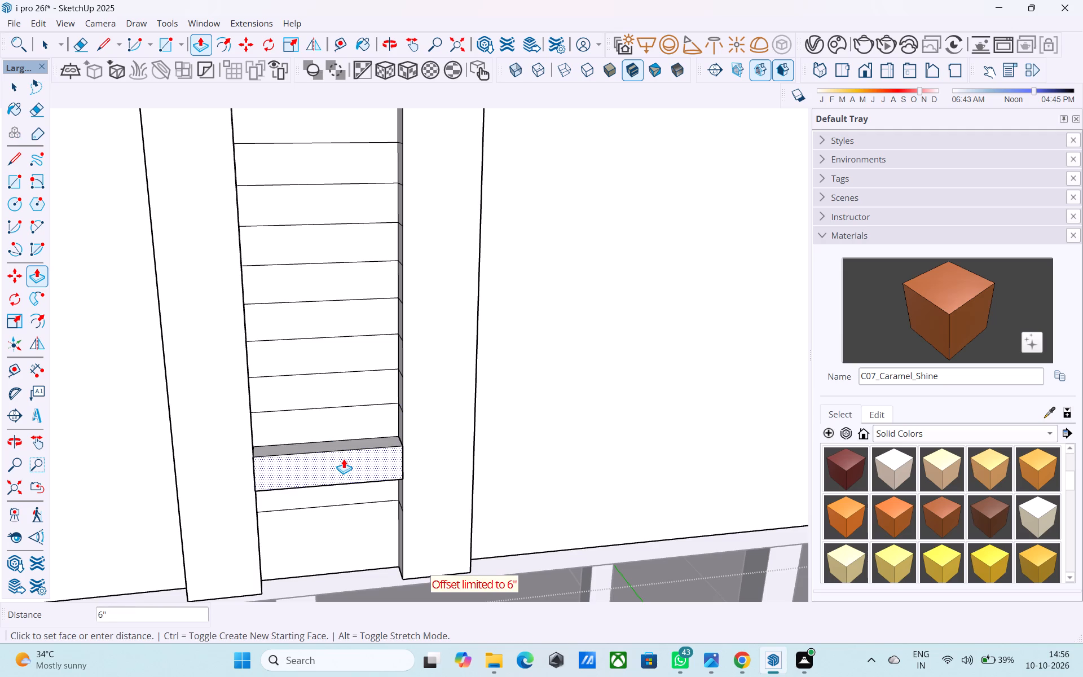
key(3)
key(shift+quotedbl)
key(Return)
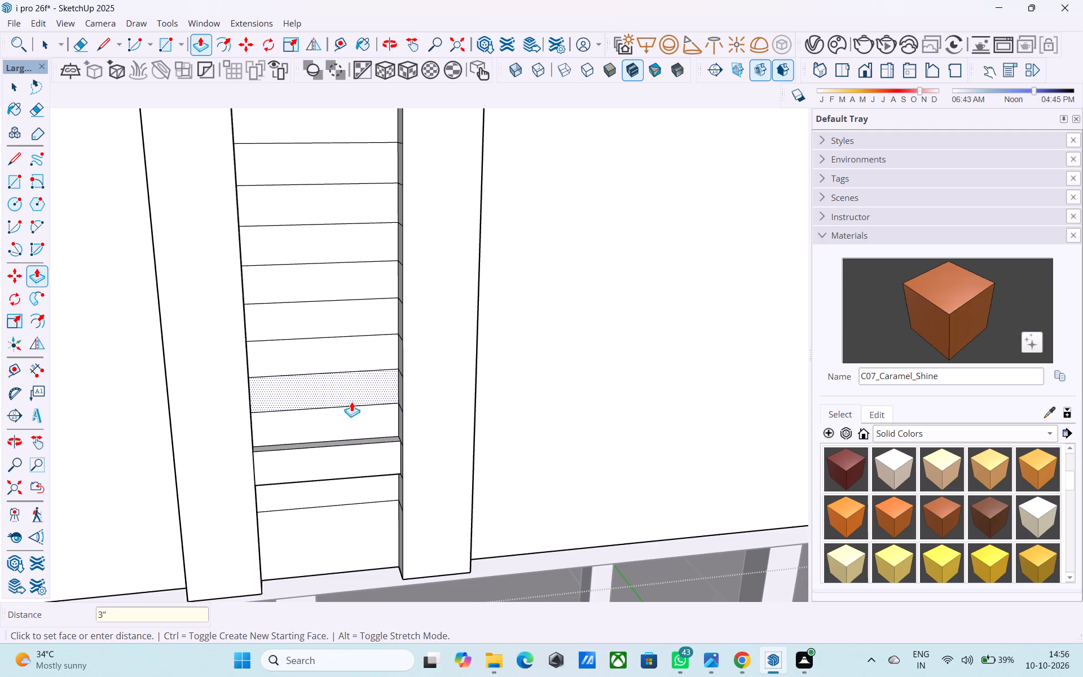
double_click(346, 389)
double_click(333, 328)
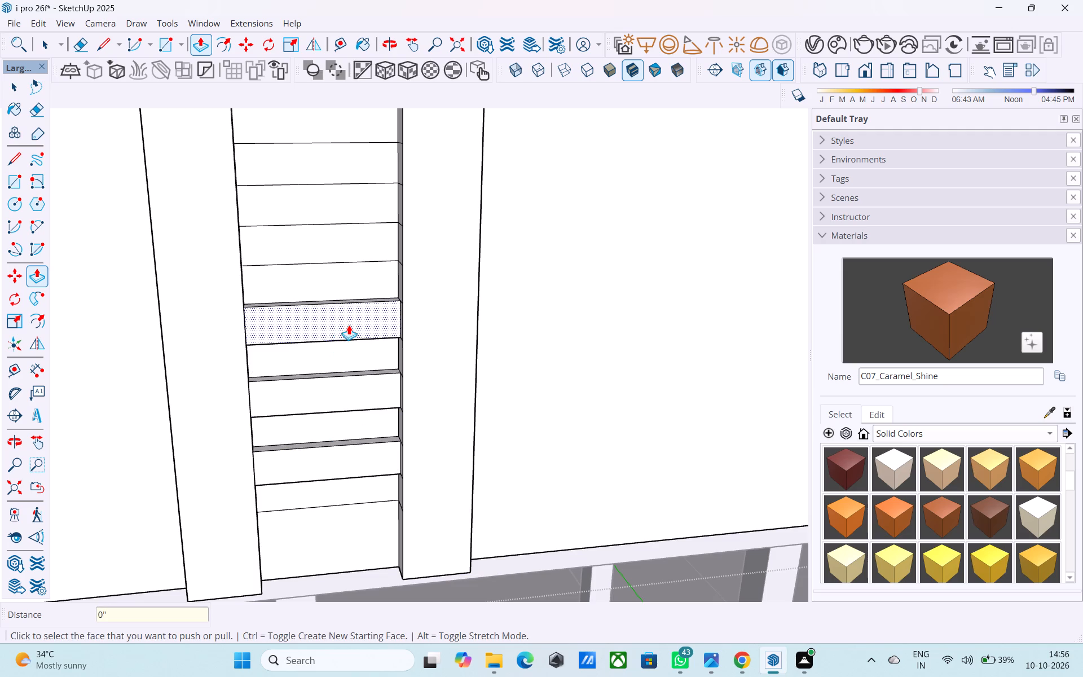
double_click(311, 248)
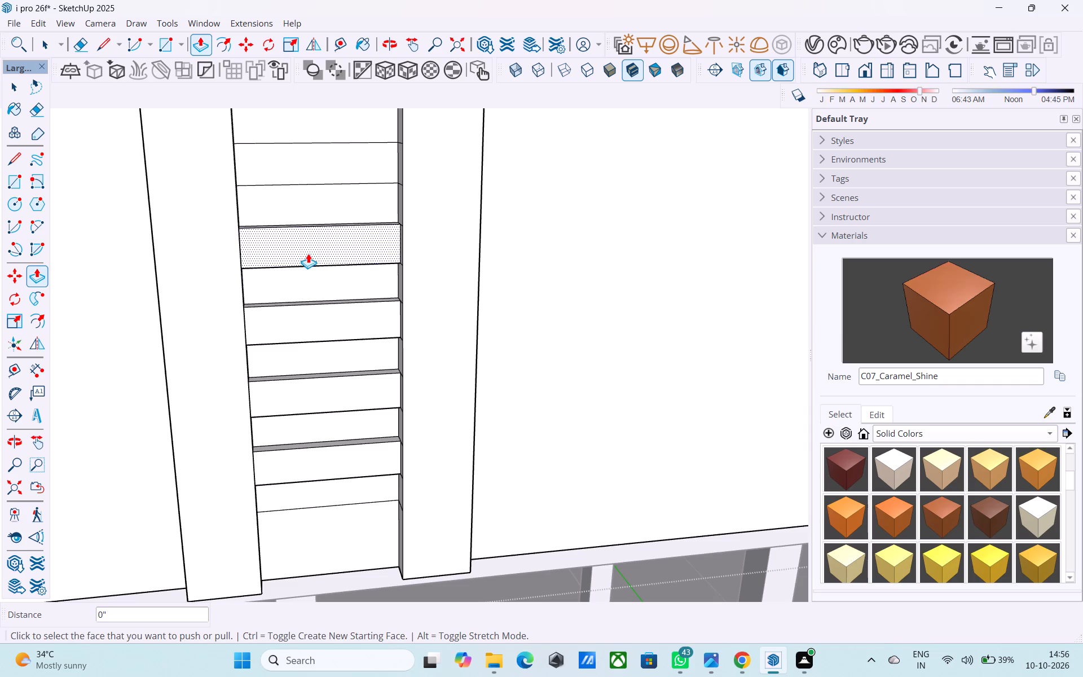
Repeat the 3" pull on the next three alternate slats, continuing up the strip.
scroll(304, 253, down, 3)
shift+middle_drag(301, 244, 301, 323)
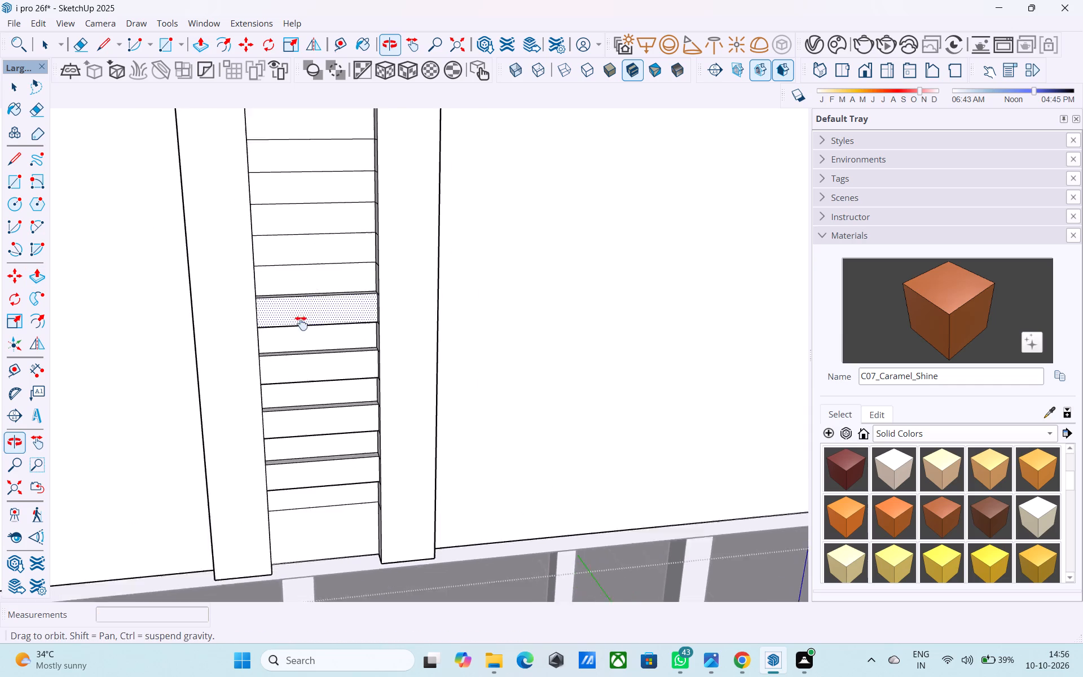
shift+middle_drag(301, 323, 301, 393)
scroll(301, 393, up, 4)
double_click(322, 318)
double_click(323, 235)
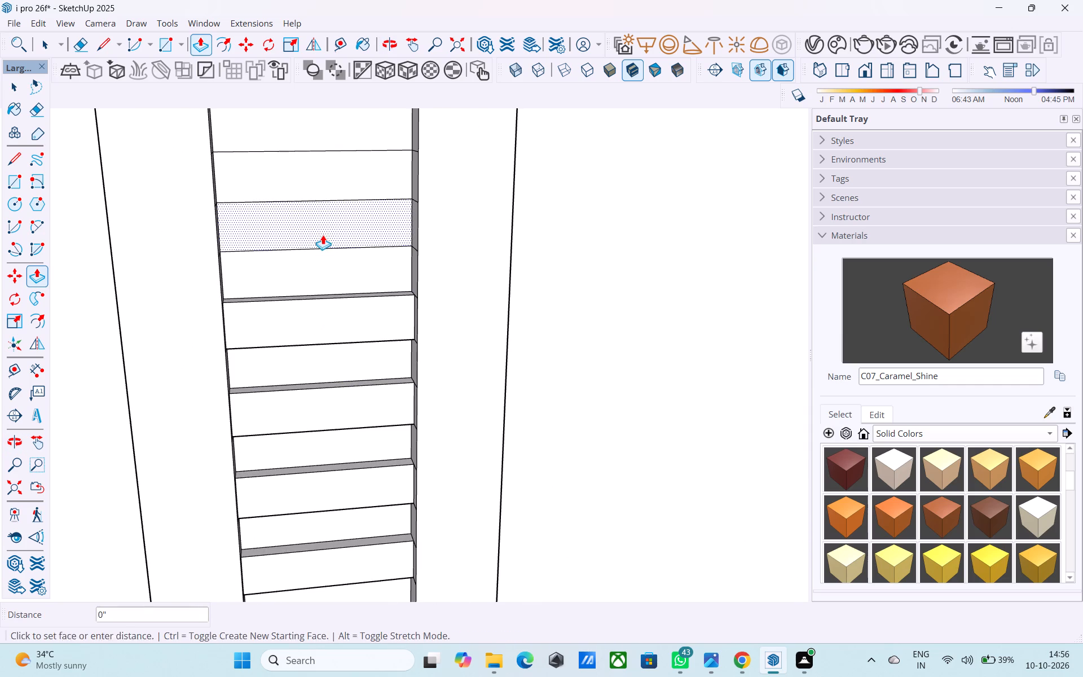
shift+middle_drag(320, 248, 316, 406)
double_click(318, 292)
Pull four more alternate slats out 3", working upward from the last projecting one.
scroll(307, 262, up, 1)
middle_drag(306, 261, 315, 280)
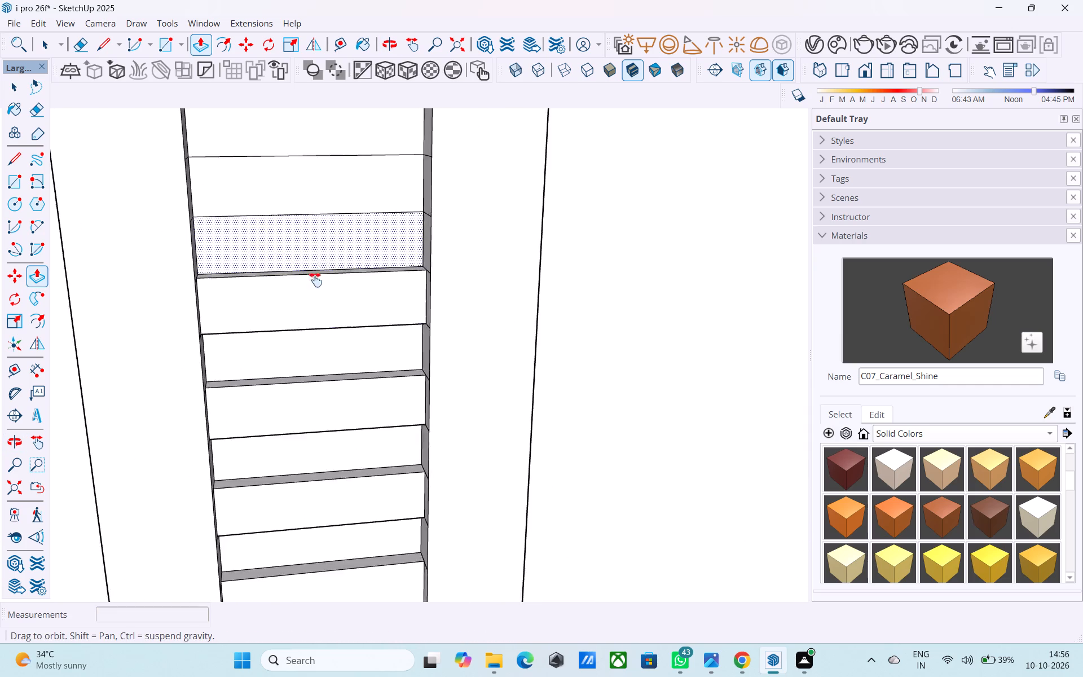
middle_drag(315, 280, 296, 392)
double_click(283, 315)
middle_drag(267, 276, 245, 402)
double_click(225, 337)
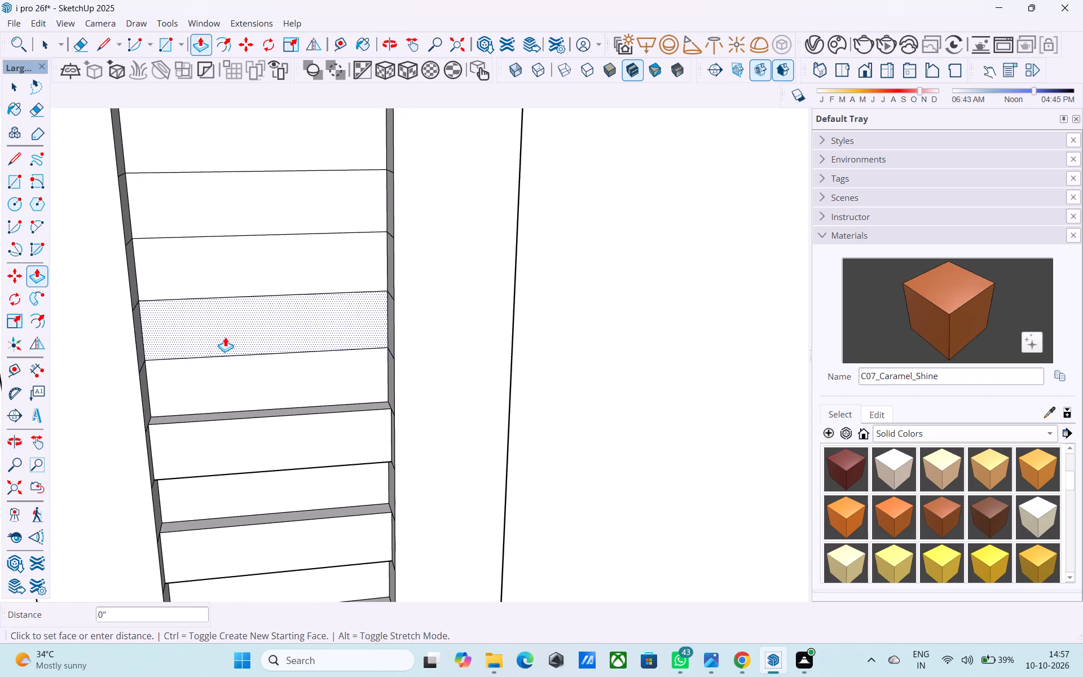
middle_drag(252, 306, 251, 445)
double_click(246, 347)
scroll(228, 322, down, 3)
middle_drag(226, 322, 262, 434)
double_click(267, 368)
click(264, 426)
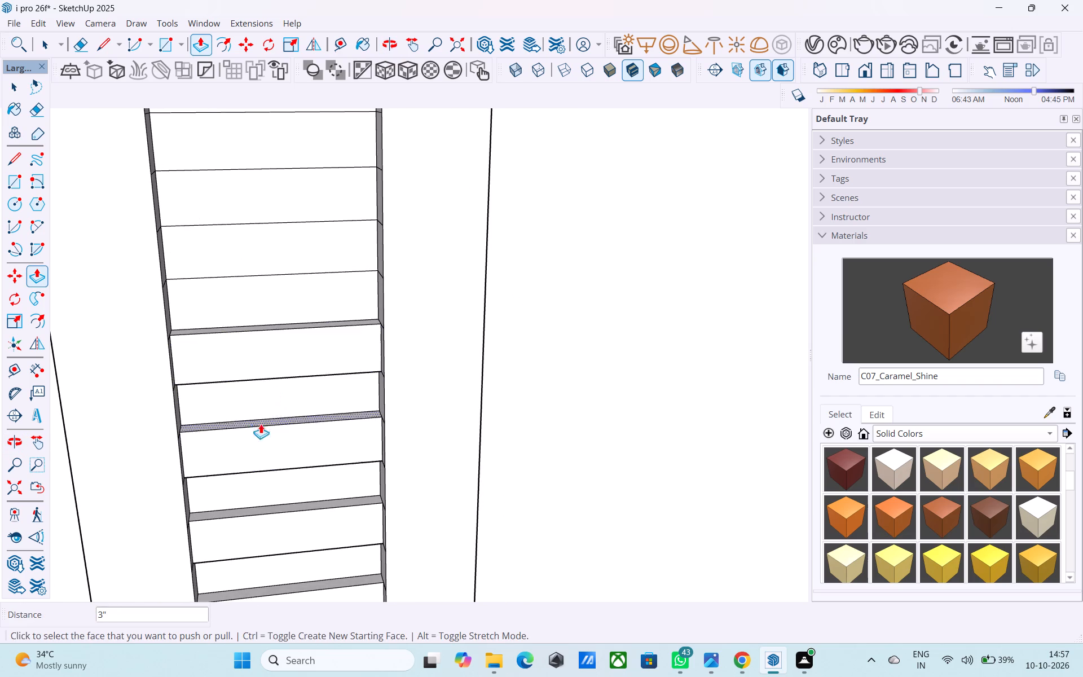
Pull the next five alternate slats out 3", continuing up the strip between the frame posts.
shift+middle_drag(252, 361, 290, 475)
shift+scroll(252, 361, up, 1)
double_click(296, 368)
shift+middle_drag(262, 315, 278, 435)
double_click(301, 376)
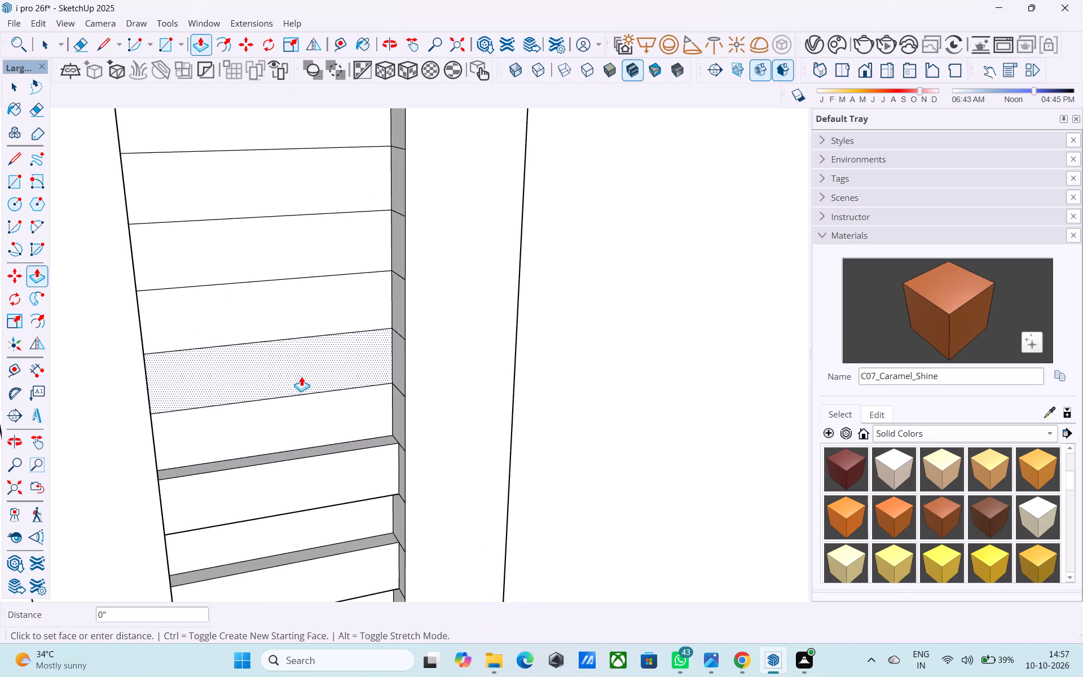
middle_drag(290, 357, 328, 454)
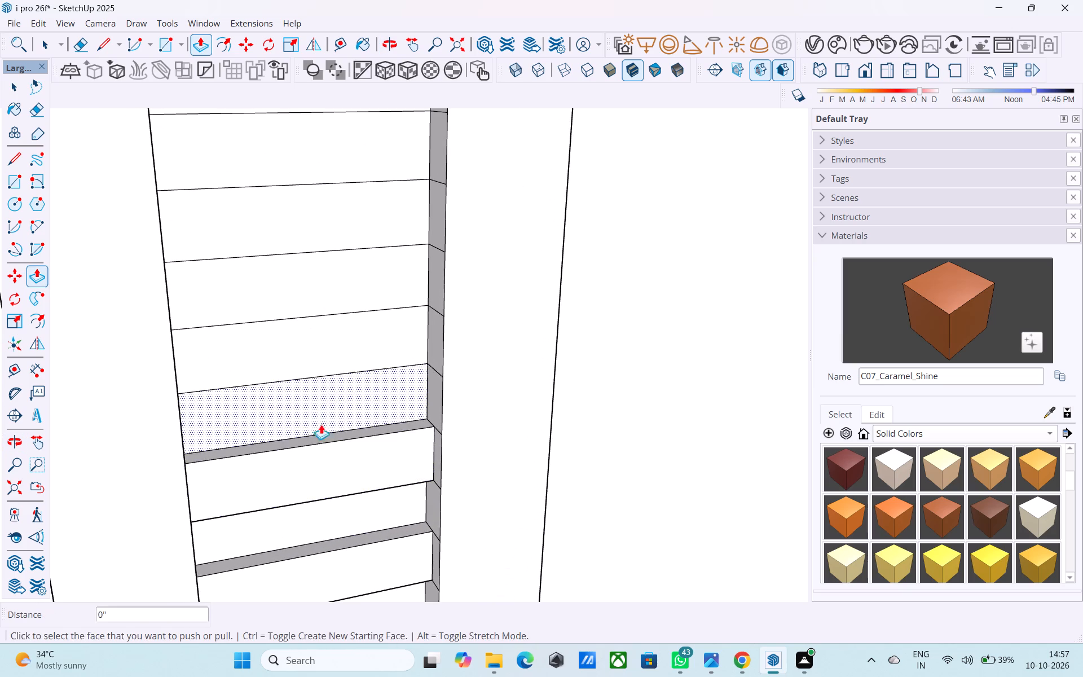
double_click(315, 365)
shift+middle_drag(304, 350, 316, 499)
scroll(315, 498, up, 1)
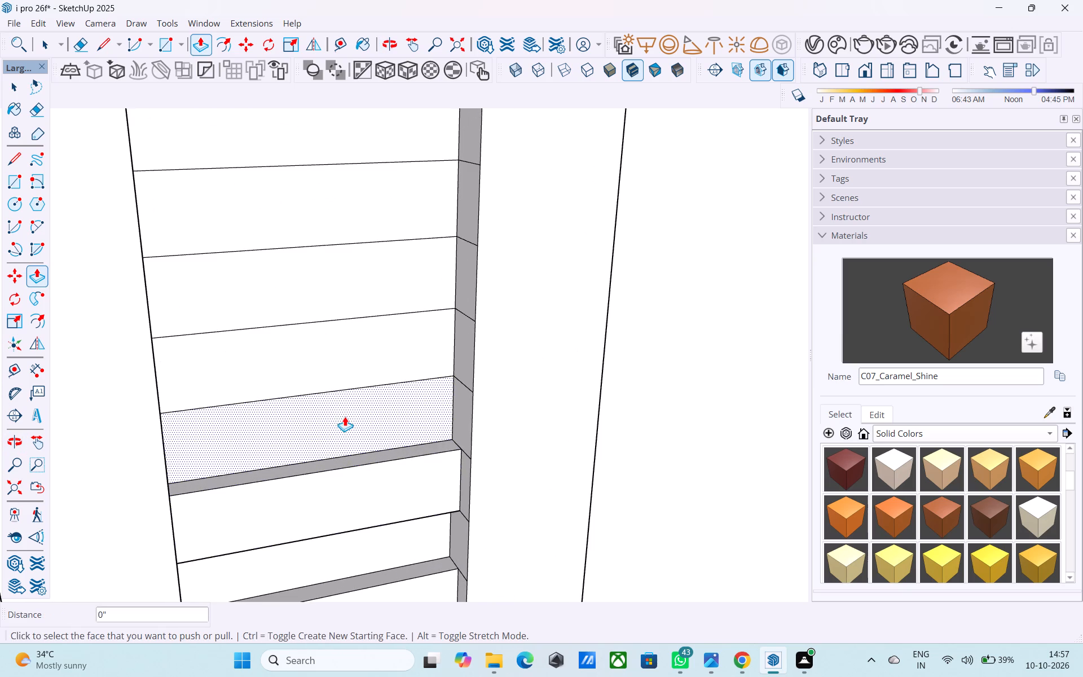
double_click(314, 374)
shift+middle_drag(312, 372, 338, 460)
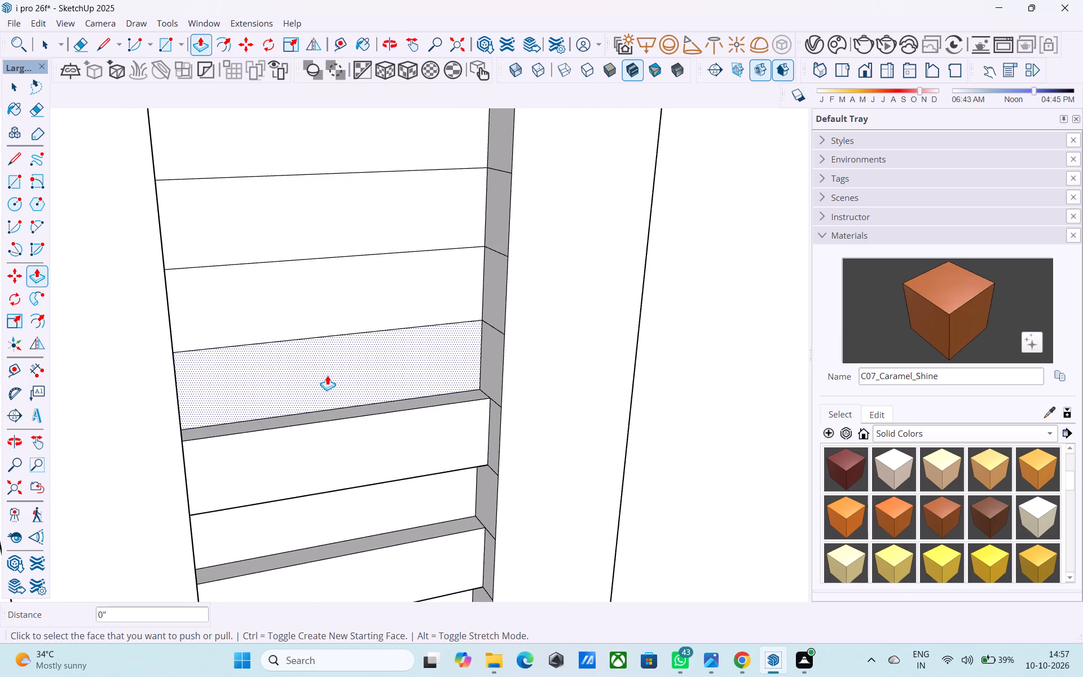
double_click(337, 318)
shift+middle_drag(336, 296, 361, 435)
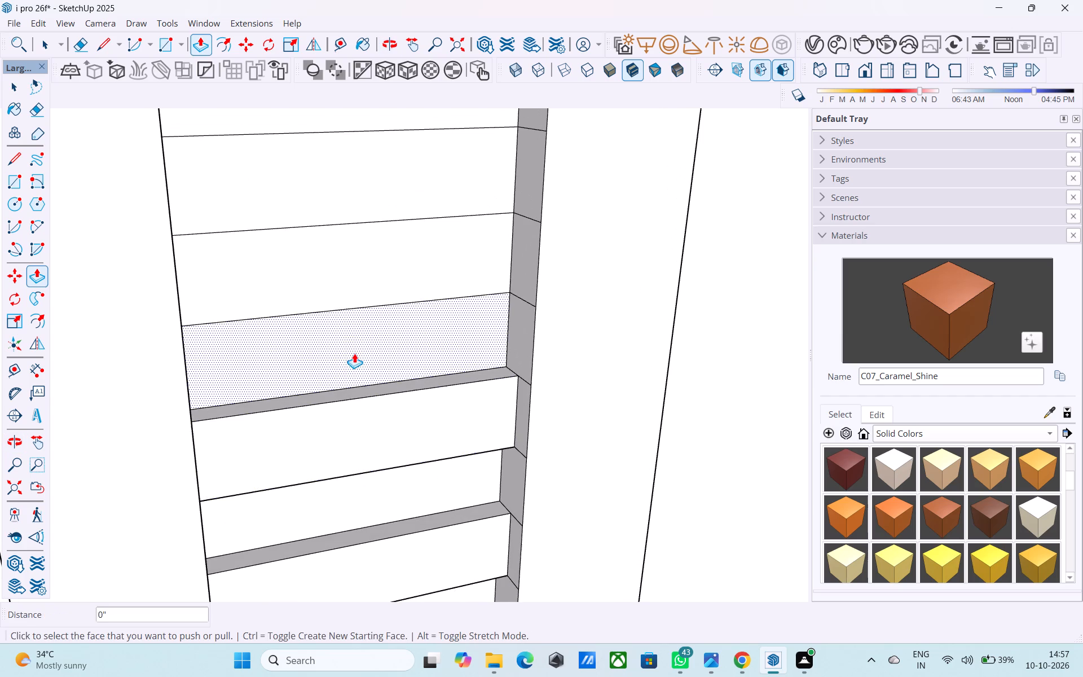
Pull the next alternate slat above out 6", flush with the frame posts.
double_click(354, 275)
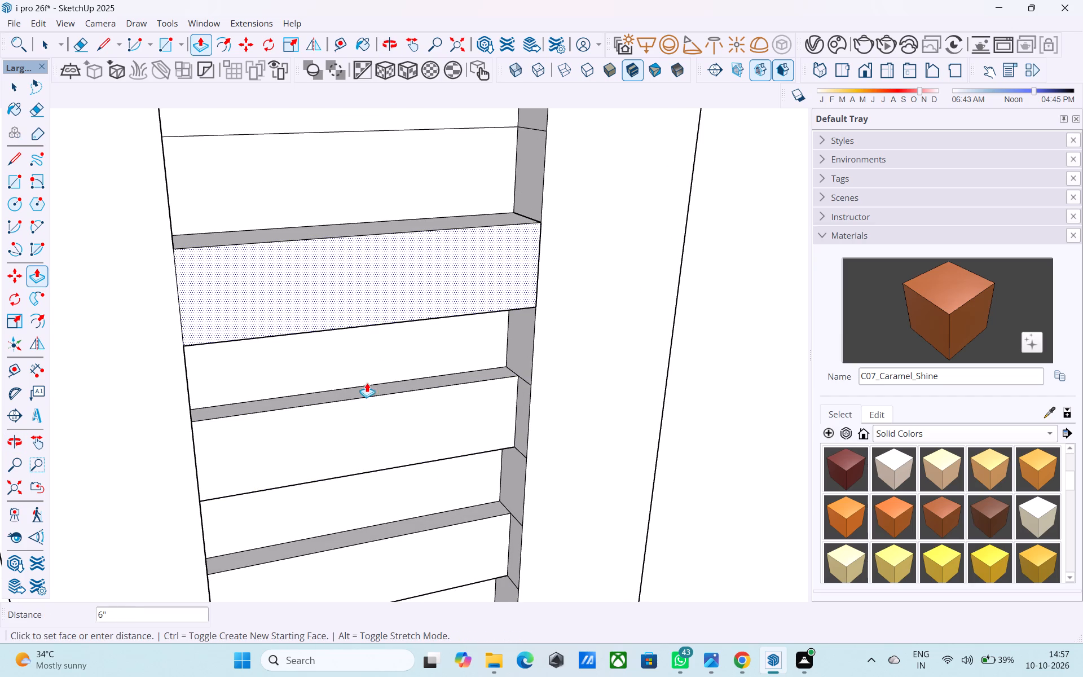
click(372, 296)
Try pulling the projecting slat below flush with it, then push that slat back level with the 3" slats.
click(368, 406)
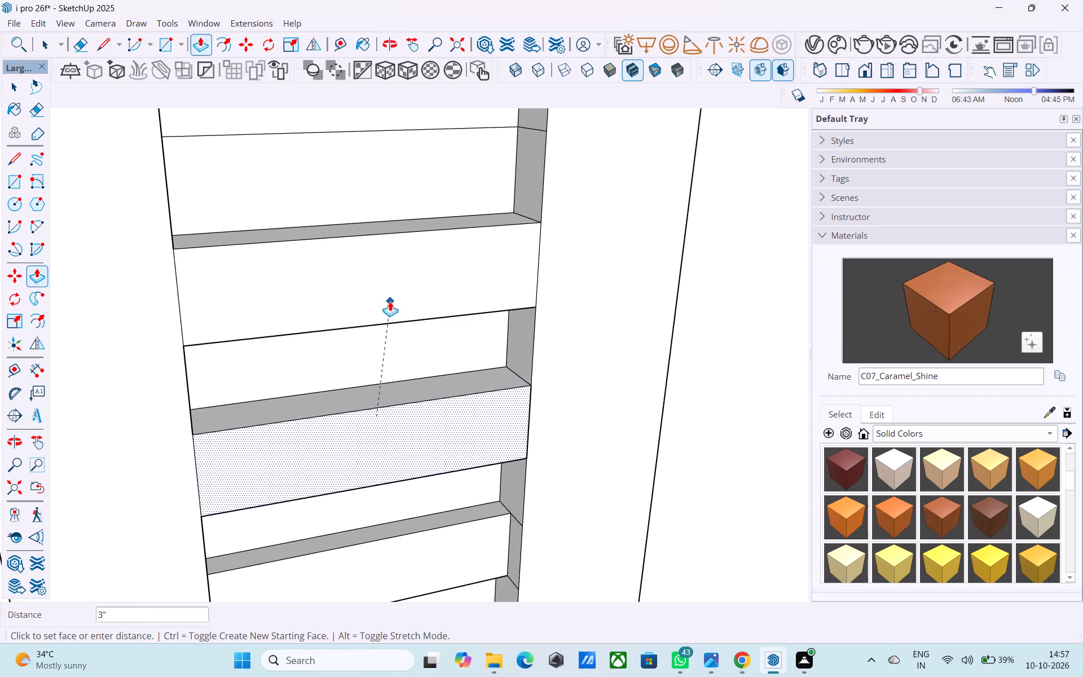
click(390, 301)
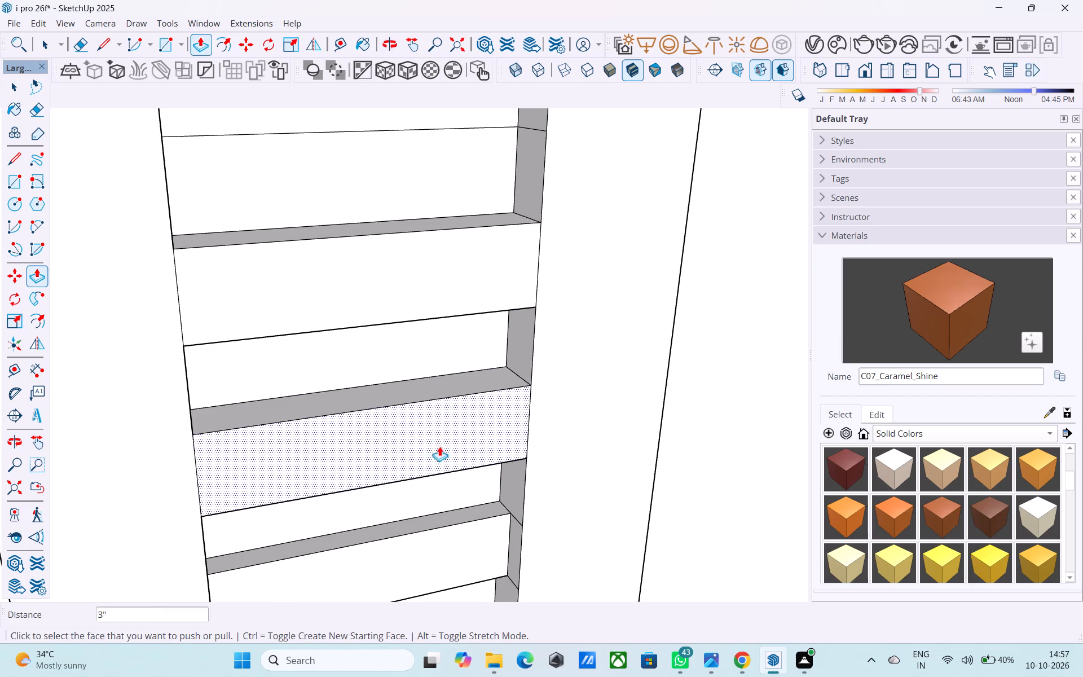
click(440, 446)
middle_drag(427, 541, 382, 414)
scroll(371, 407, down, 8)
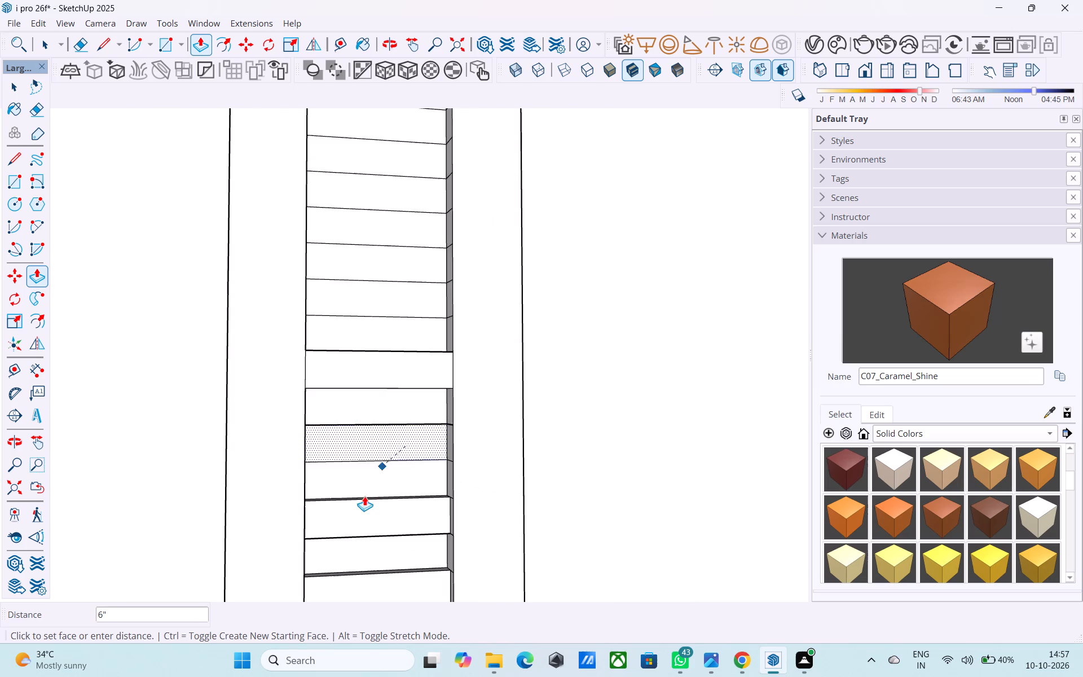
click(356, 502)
Push the topmost projecting slat back 3" so it is level with the projecting slats below.
shift+middle_drag(389, 402, 402, 570)
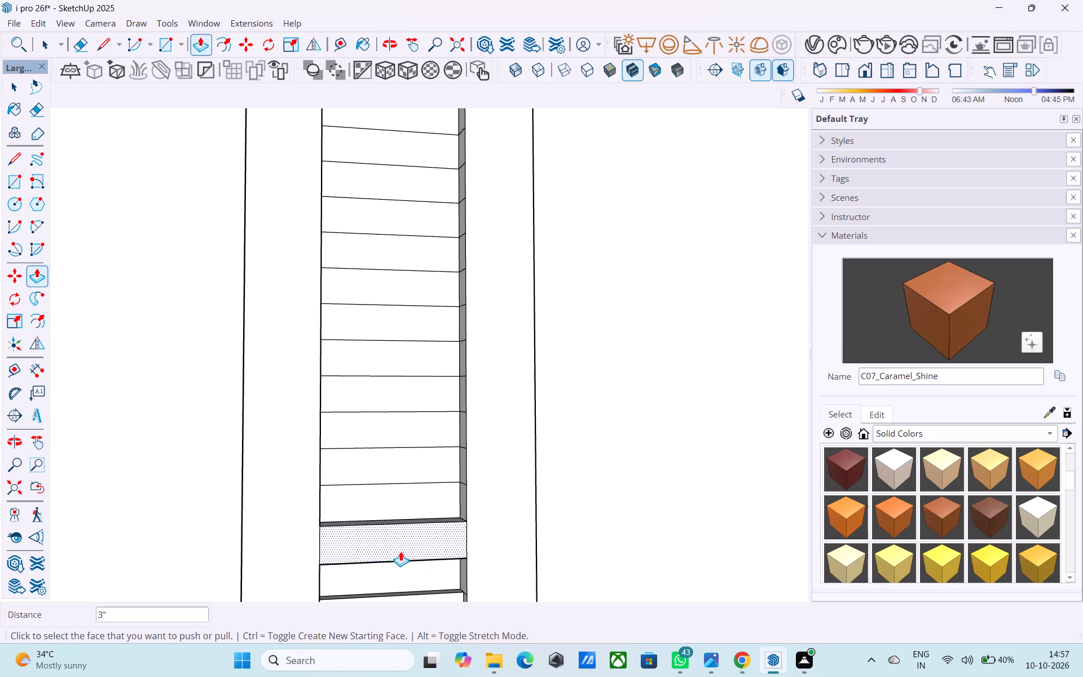
click(400, 551)
scroll(389, 493, down, 2)
shift+middle_drag(387, 486, 385, 423)
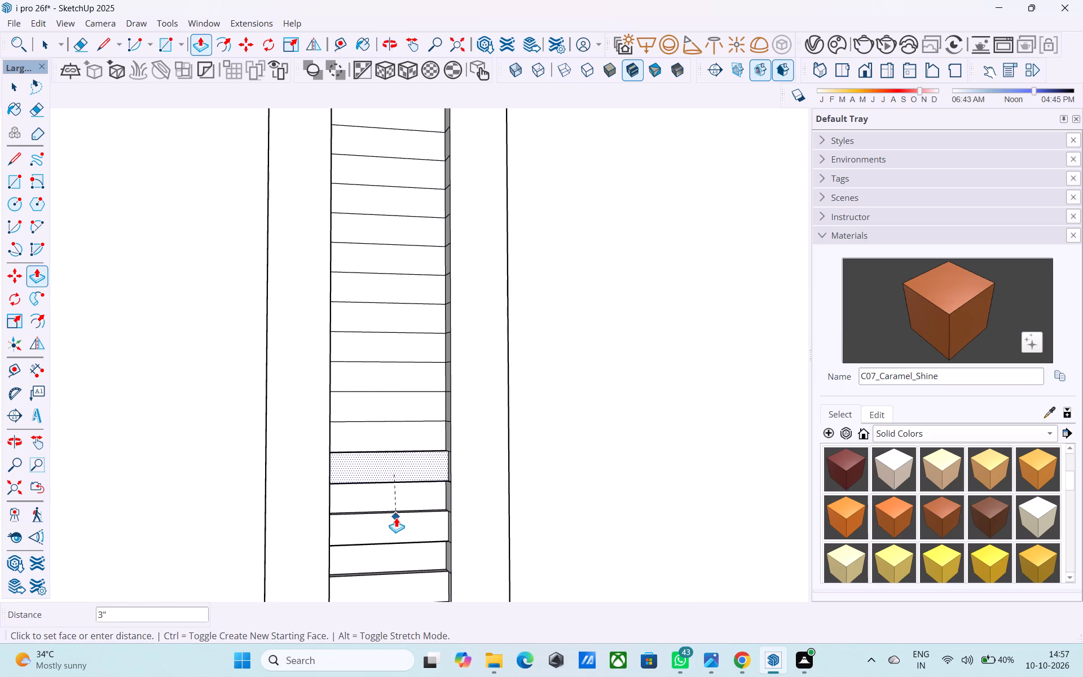
click(396, 517)
Pull out the next alternate slat above and align its face with the 3" projecting slats below.
double_click(406, 408)
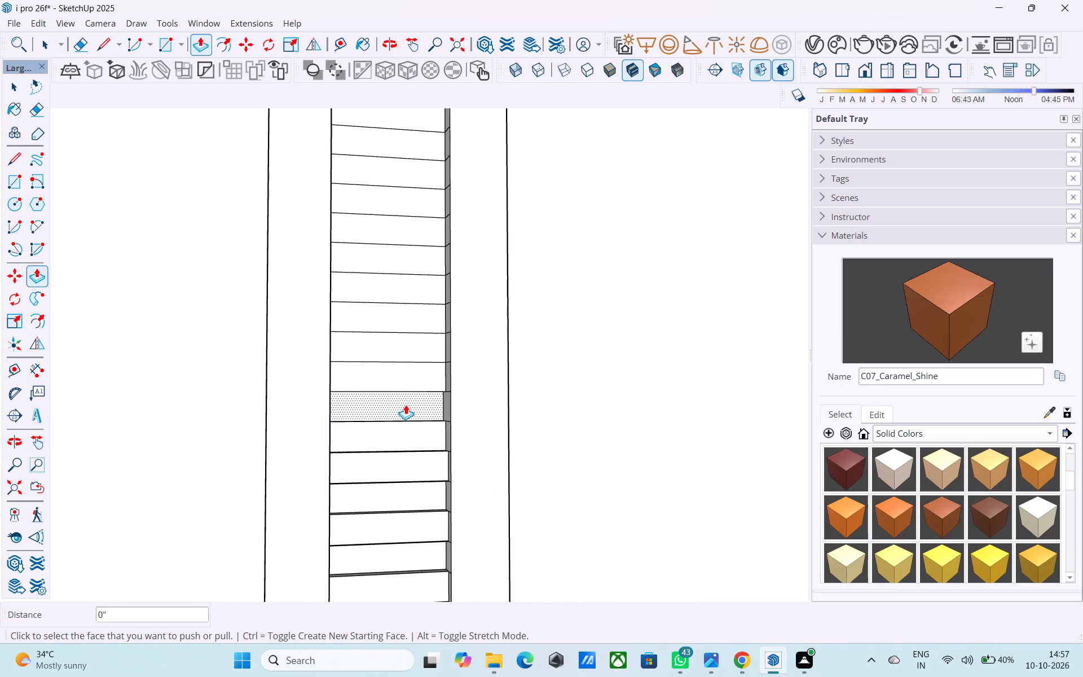
click(434, 414)
click(417, 456)
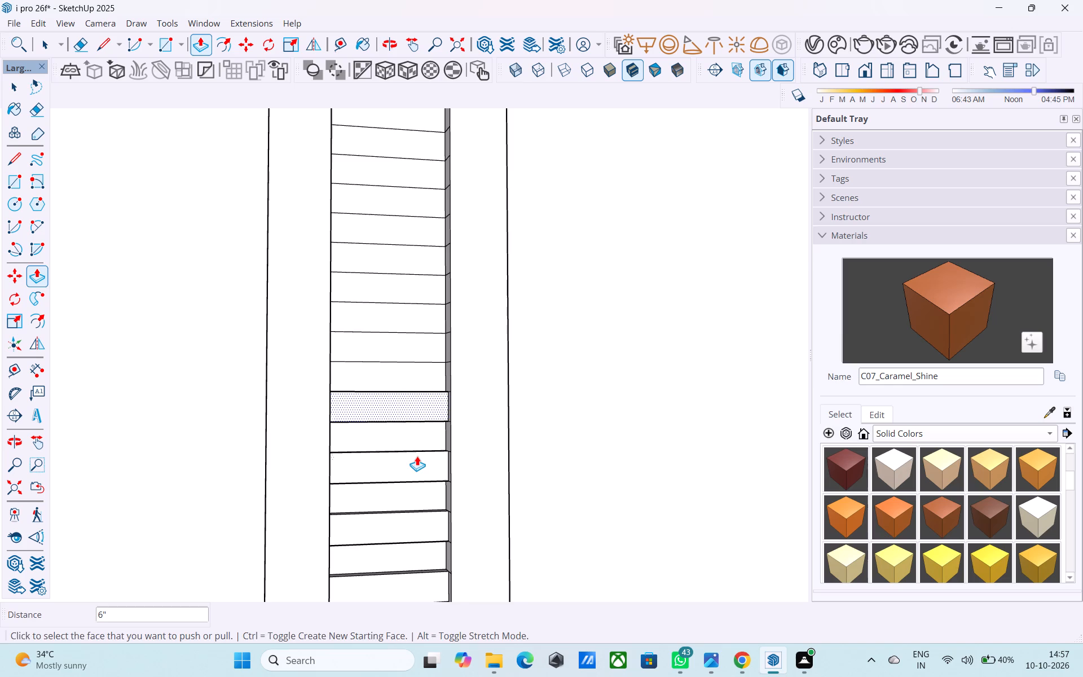
Pull out the next alternate slat above and align its face with the projecting slats below.
shift+middle_drag(414, 447, 402, 577)
shift+middle_drag(414, 513, 632, 478)
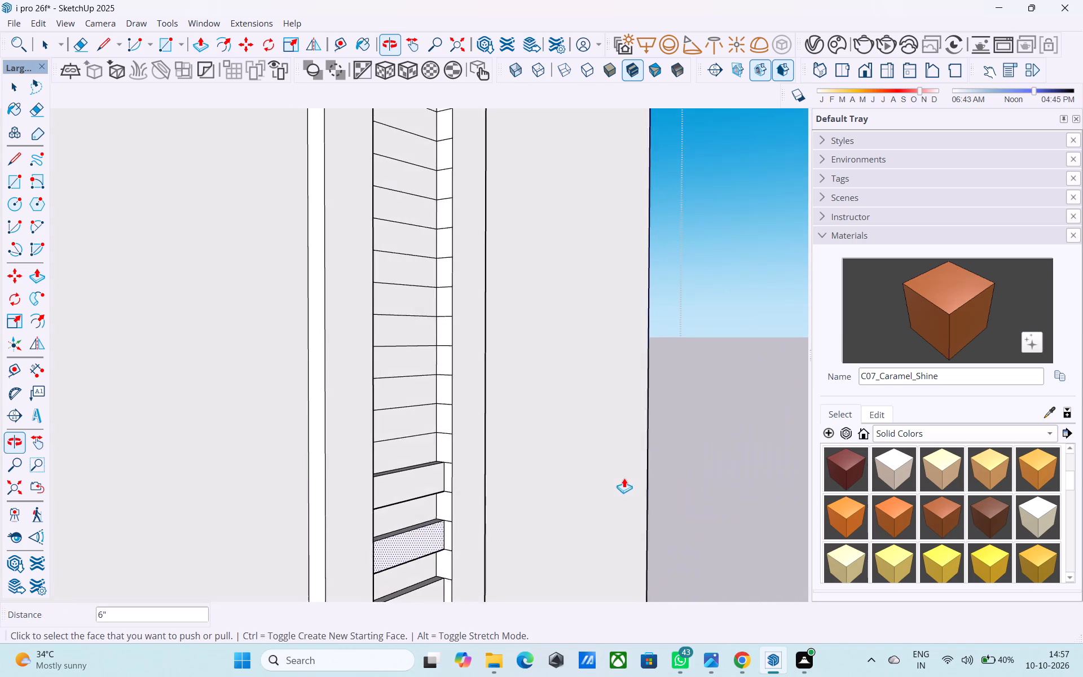
shift+middle_drag(461, 498, 488, 485)
double_click(437, 402)
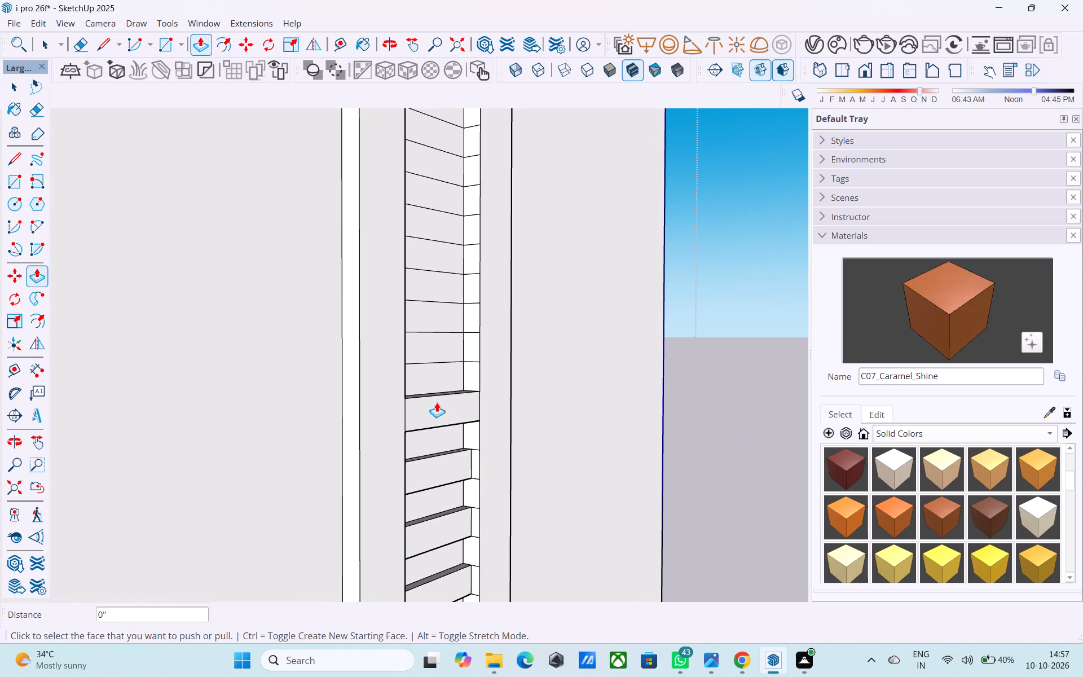
click(440, 408)
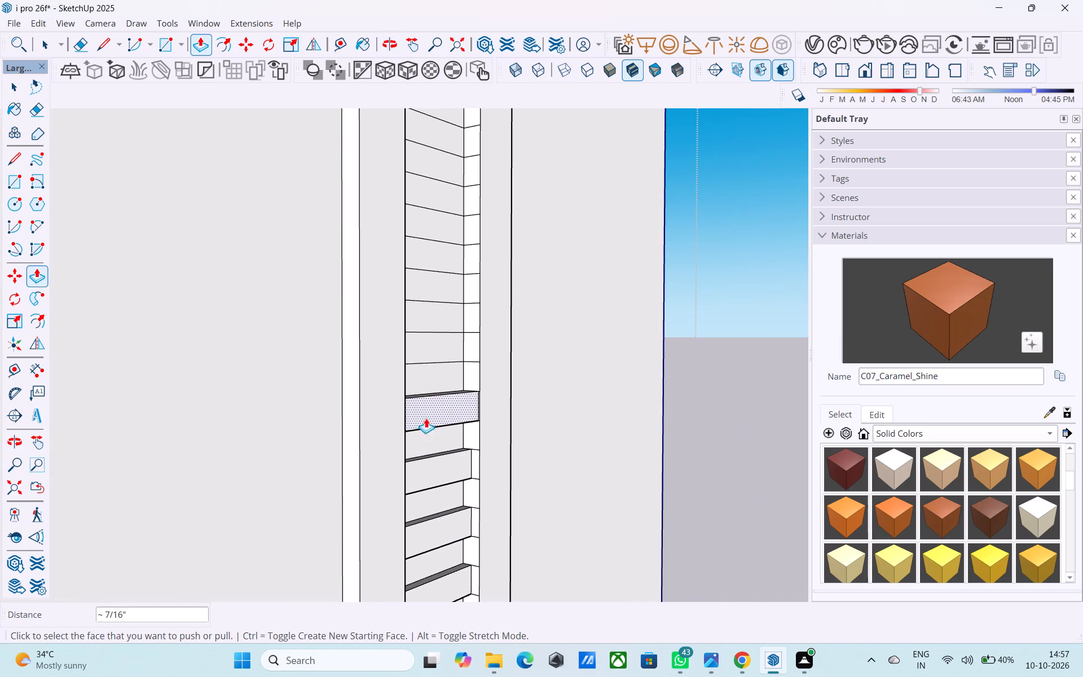
click(442, 403)
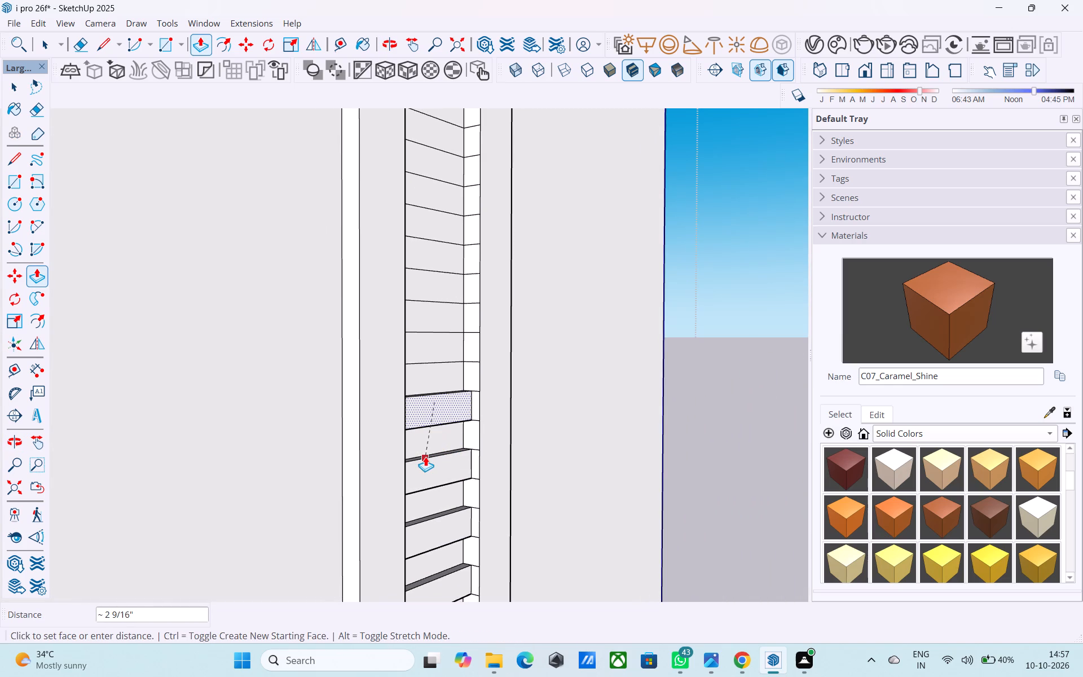
click(425, 456)
Pull out the next two alternate slats above, aligning each face with the projecting slats below.
shift+middle_drag(485, 381, 475, 420)
scroll(460, 411, up, 4)
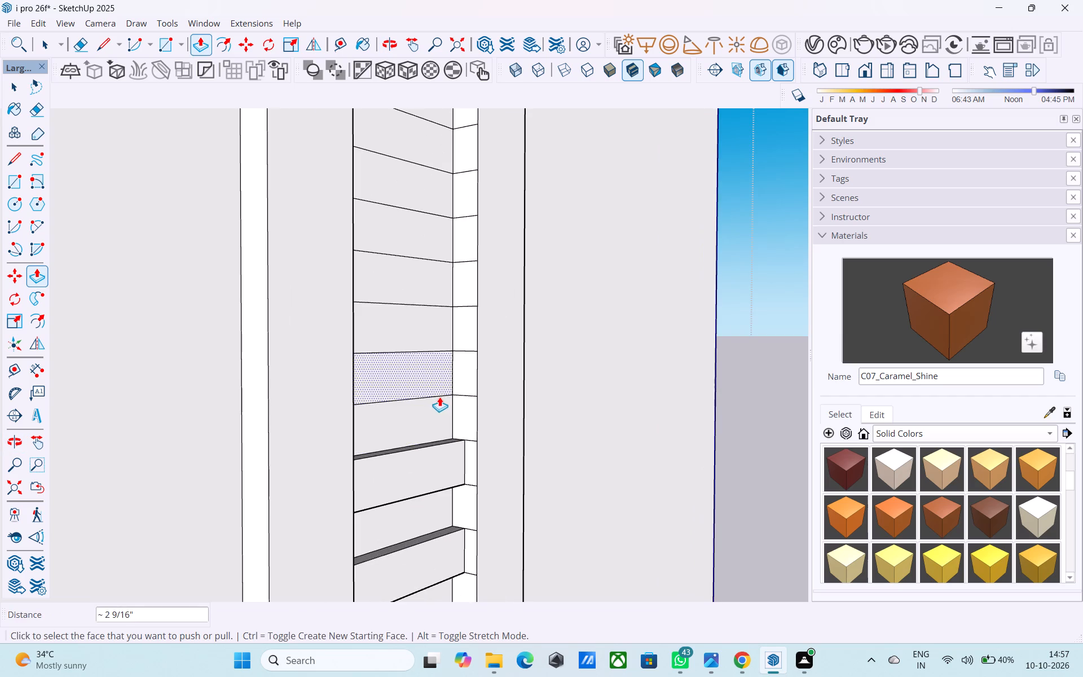
double_click(427, 384)
click(426, 384)
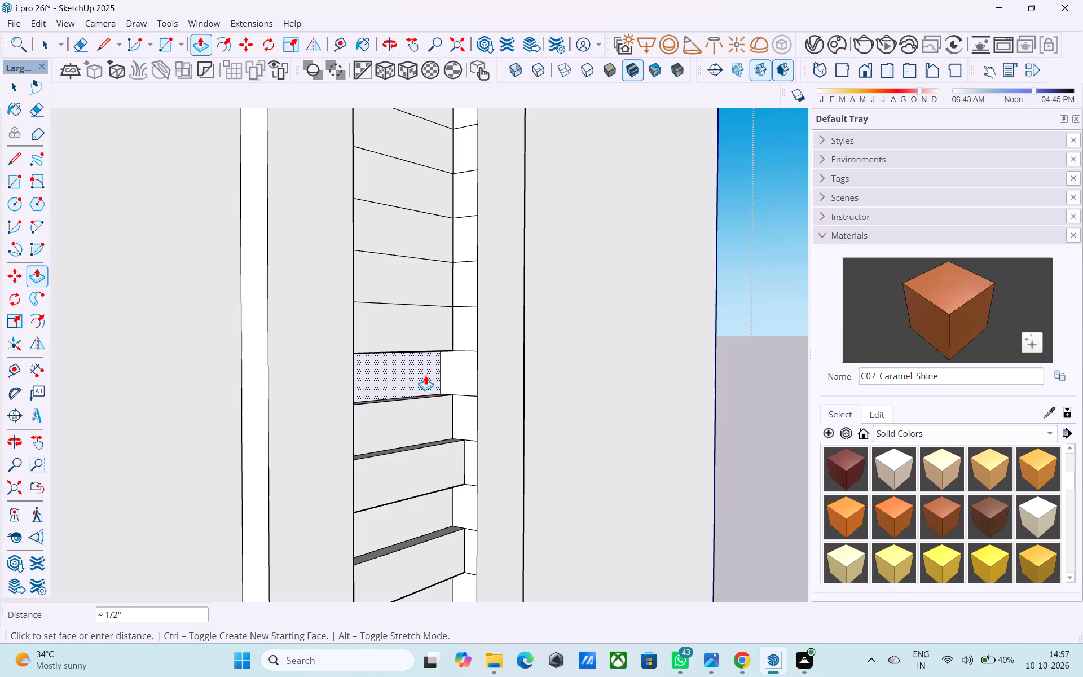
click(424, 454)
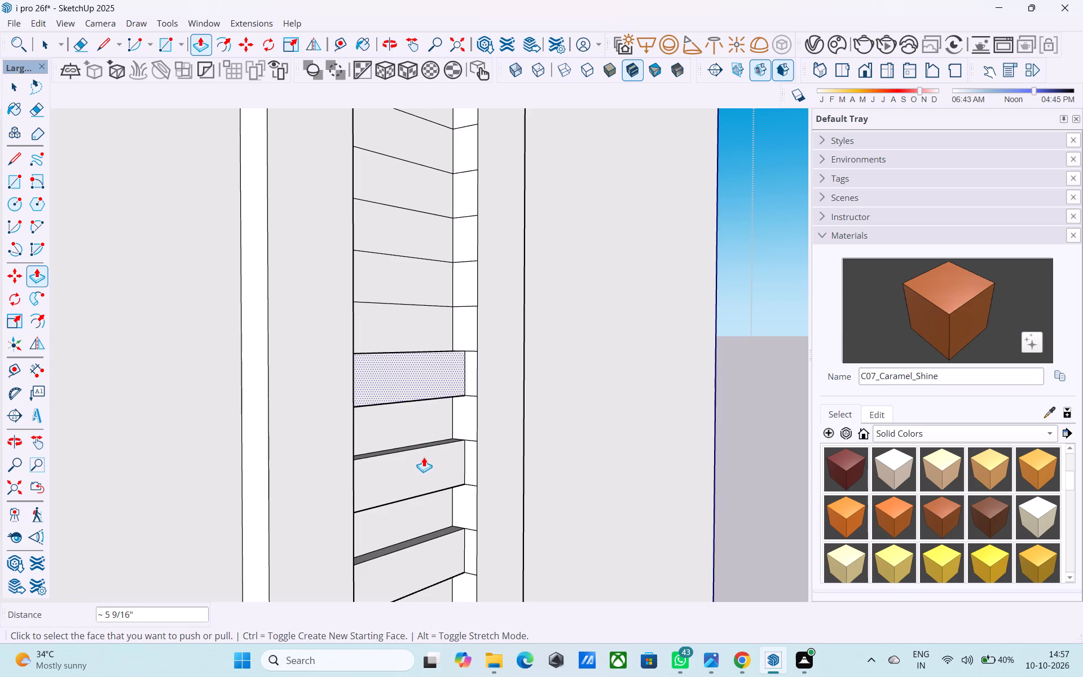
double_click(415, 276)
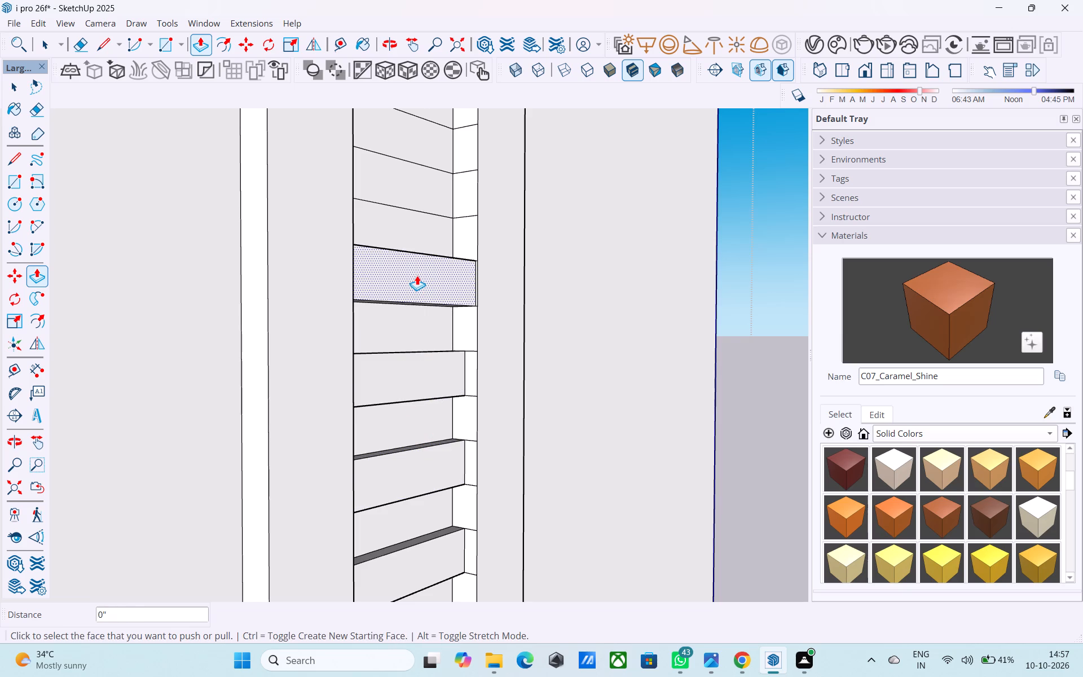
click(419, 276)
click(428, 361)
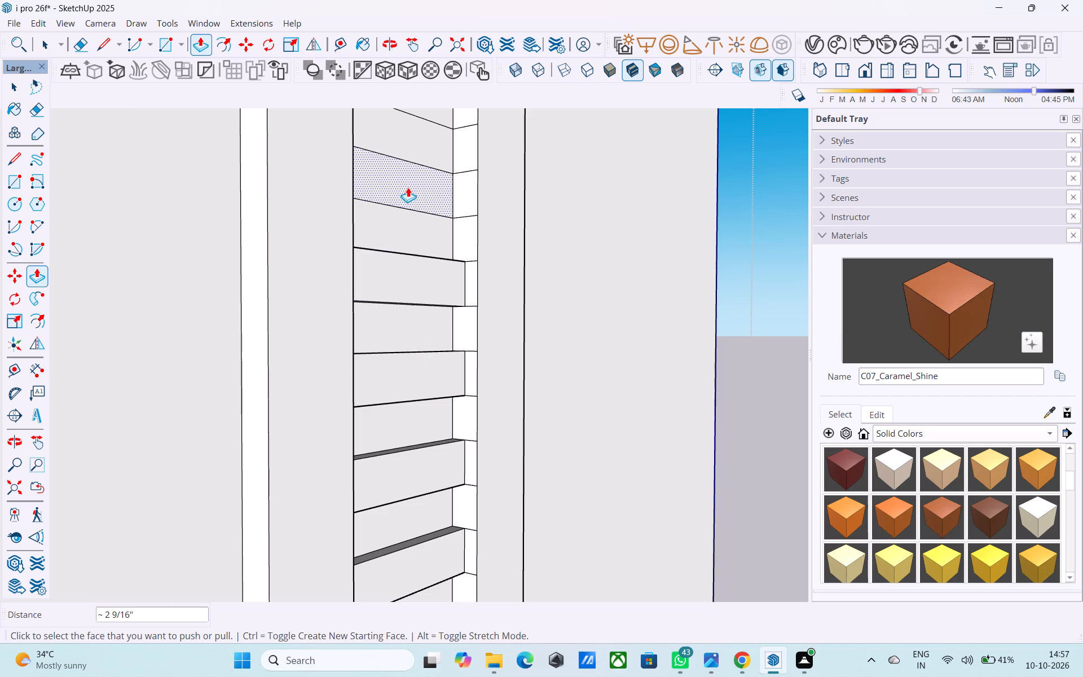
Pull the next three alternate slats further up the strip out 3" each.
click(408, 187)
key(3)
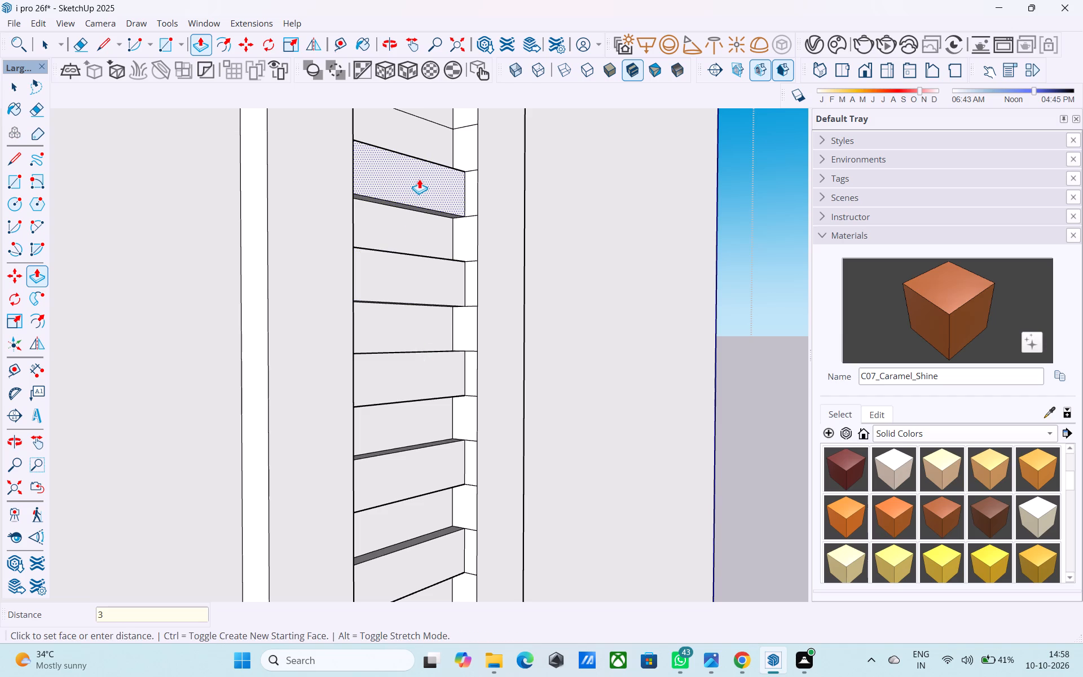
key(shift+quotedbl)
key(Return)
middle_drag(426, 218, 427, 227)
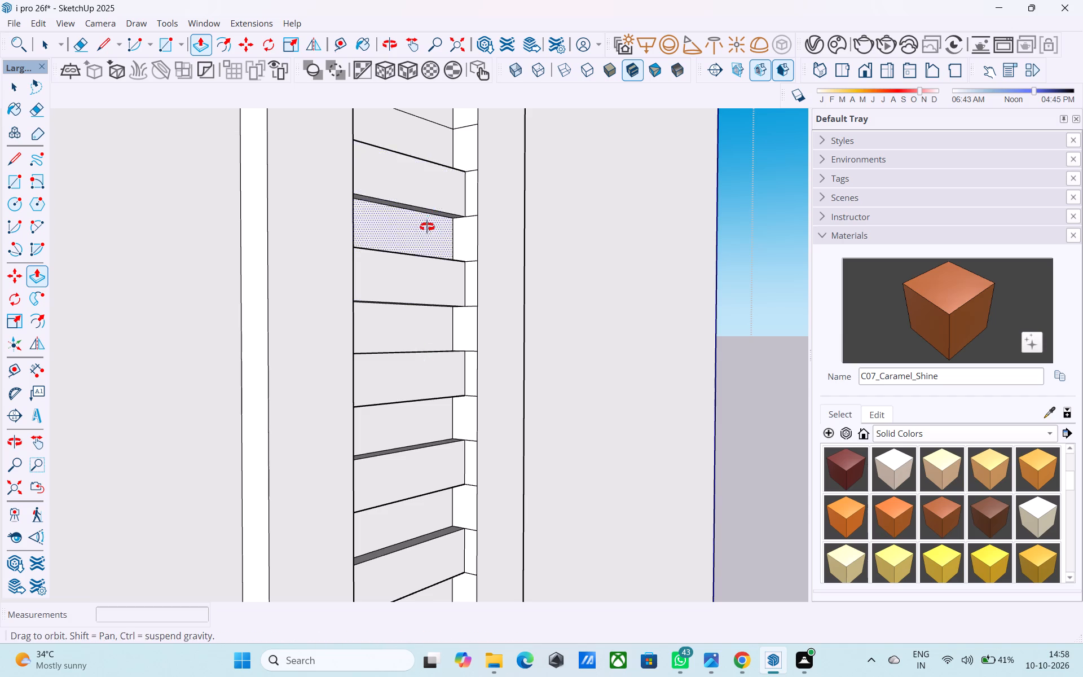
middle_drag(427, 227, 423, 370)
shift+middle_drag(440, 325, 435, 419)
scroll(434, 408, down, 1)
middle_drag(472, 348, 481, 375)
double_click(445, 280)
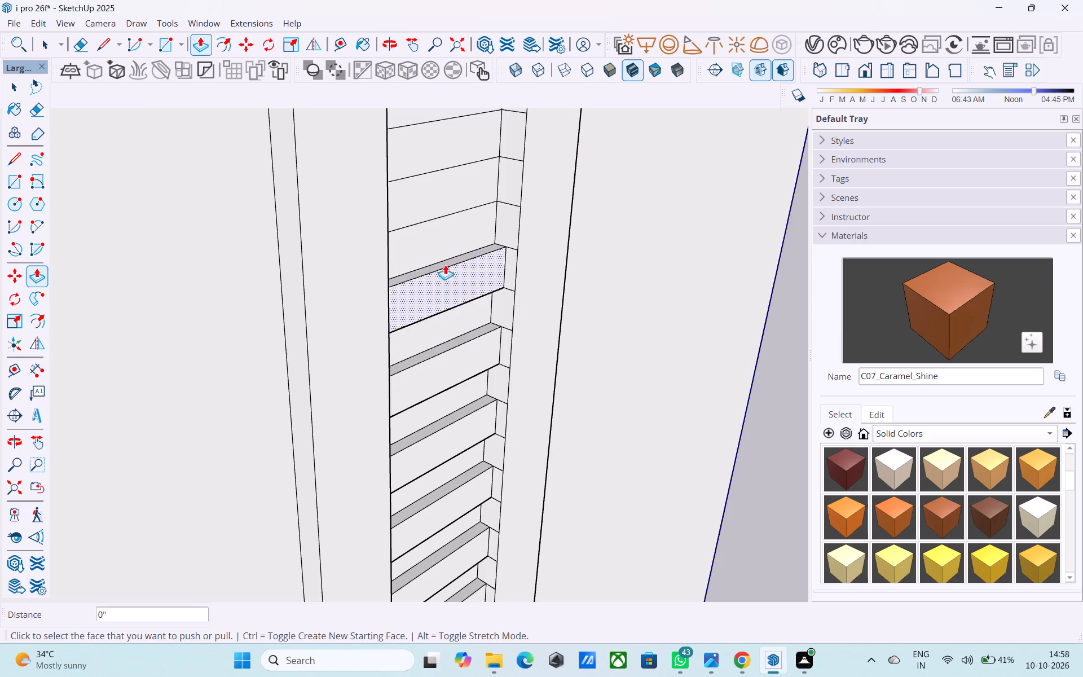
shift+middle_drag(445, 265, 483, 361)
double_click(466, 300)
Continue up the strip, pulling the next three alternate slats out 3" each.
shift+middle_drag(514, 253, 535, 397)
shift+scroll(535, 397, up, 1)
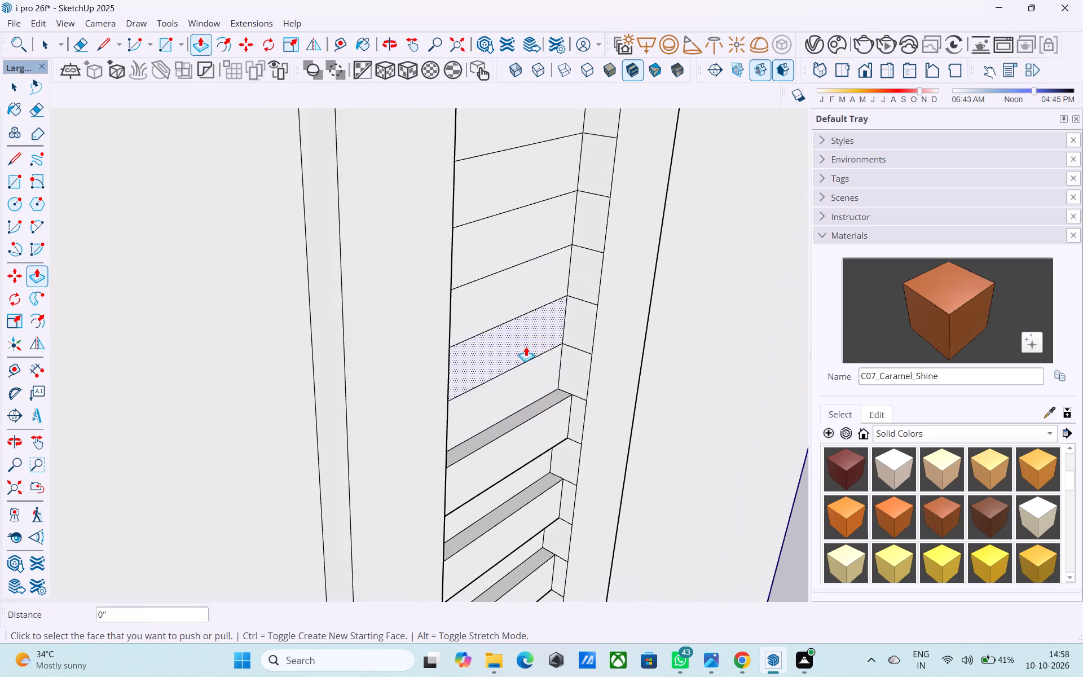
double_click(525, 346)
middle_drag(527, 310, 519, 397)
shift+scroll(520, 384, up, 1)
double_click(488, 327)
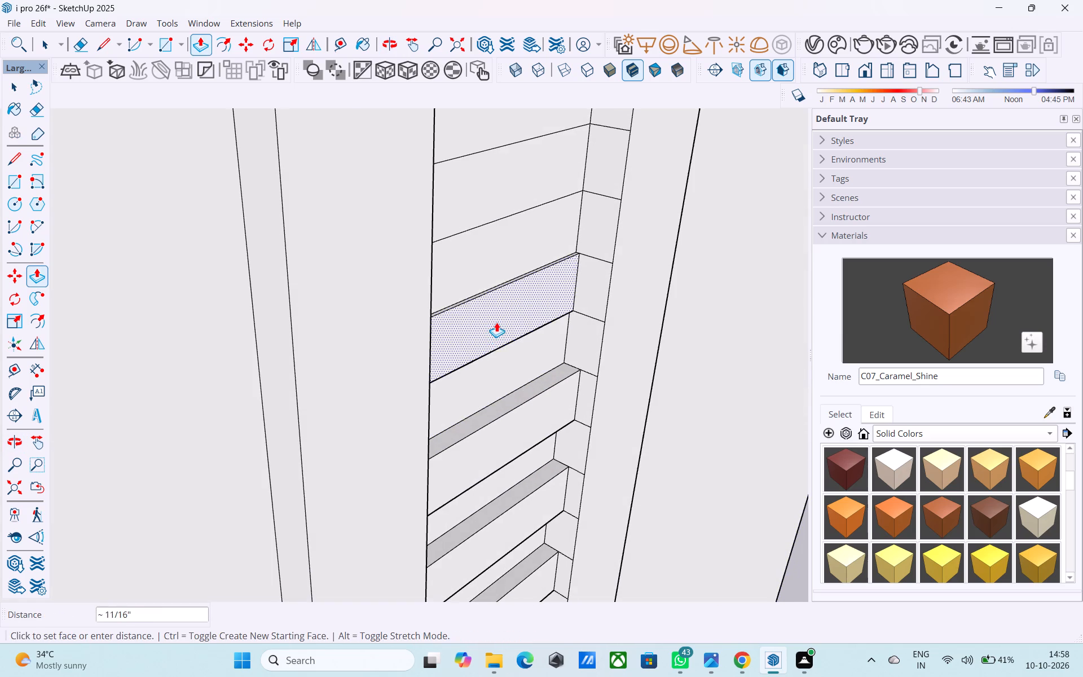
click(508, 434)
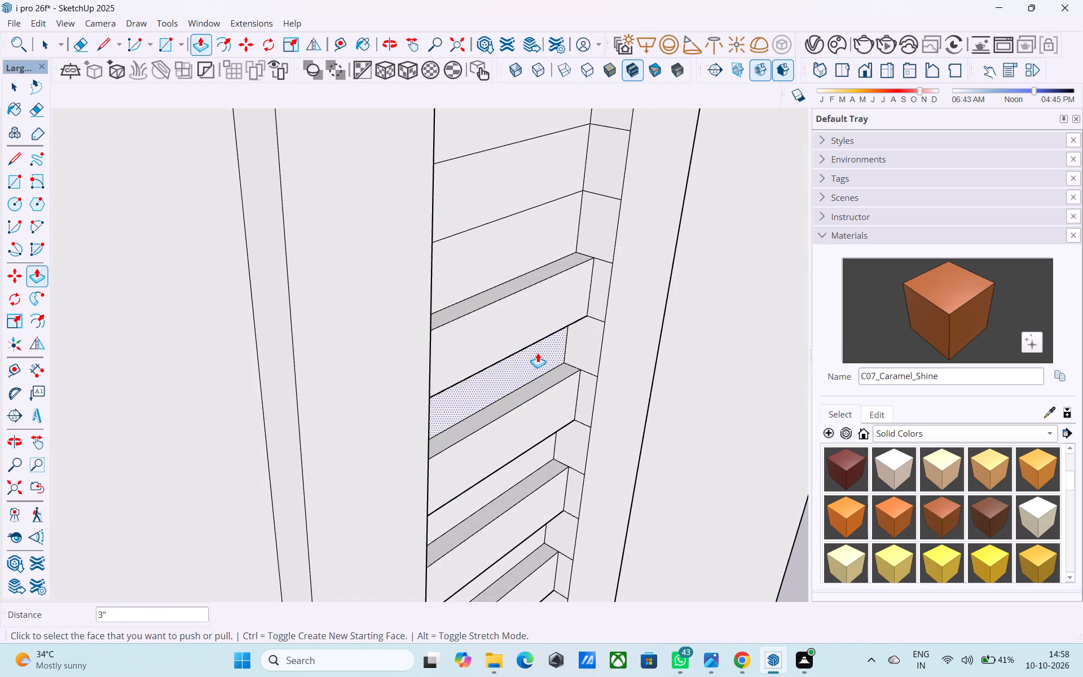
middle_drag(529, 355, 489, 349)
scroll(487, 349, down, 2)
shift+middle_drag(490, 354, 524, 446)
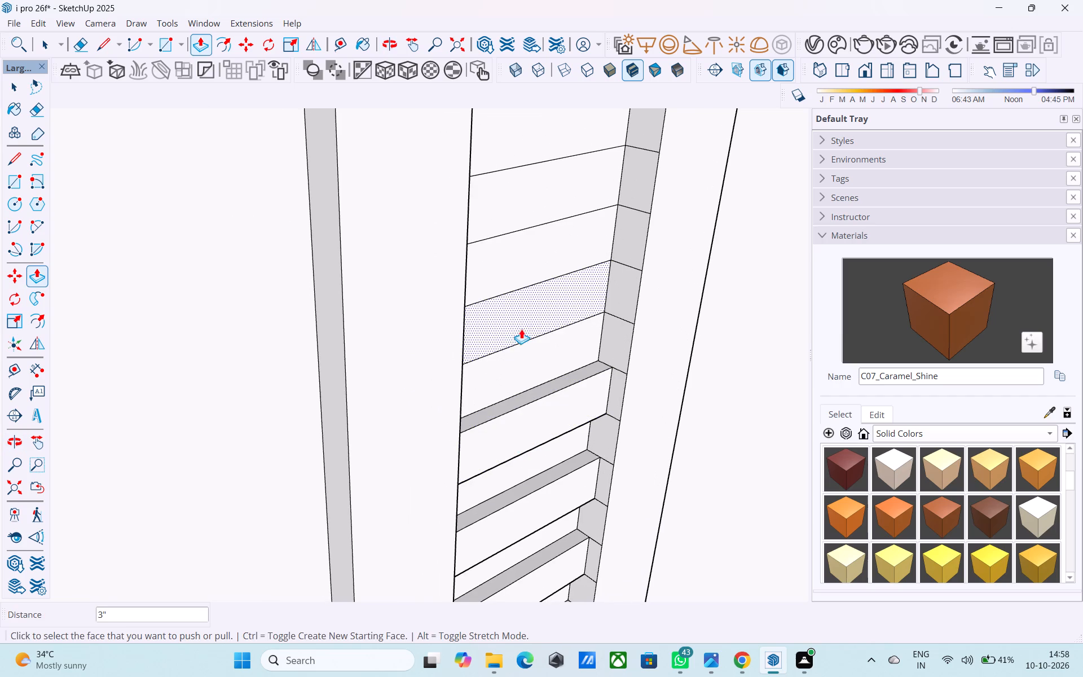
double_click(518, 321)
Pull the last four alternate slats out 3" each, up to the top of the framed strip.
middle_drag(526, 303, 526, 459)
middle_drag(532, 451, 527, 451)
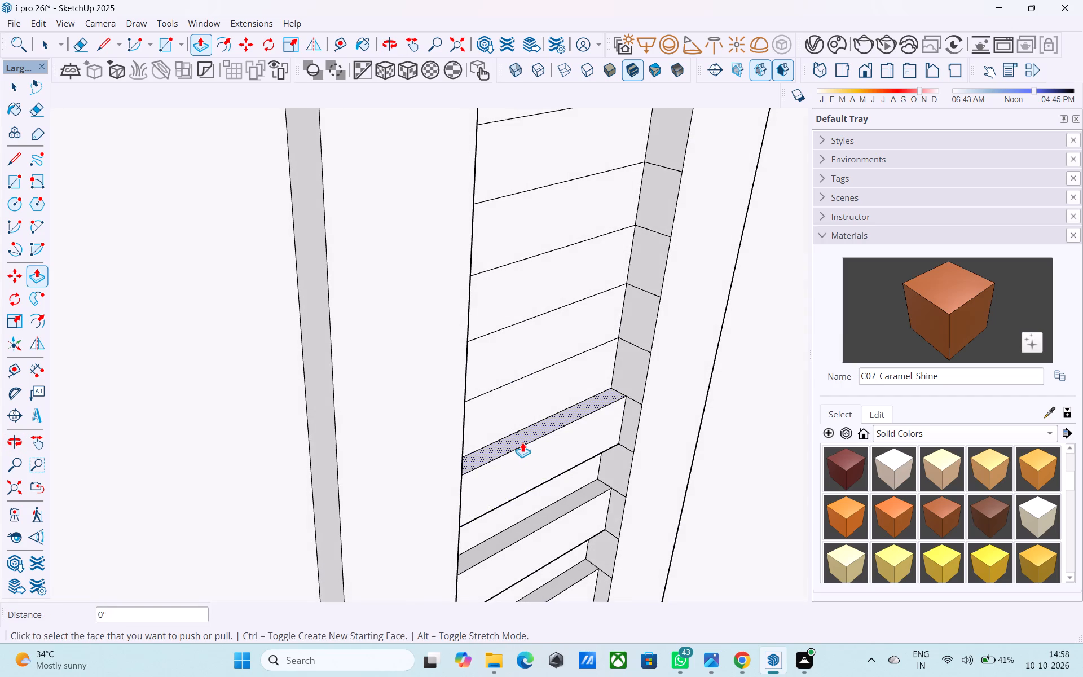
scroll(499, 459, down, 2)
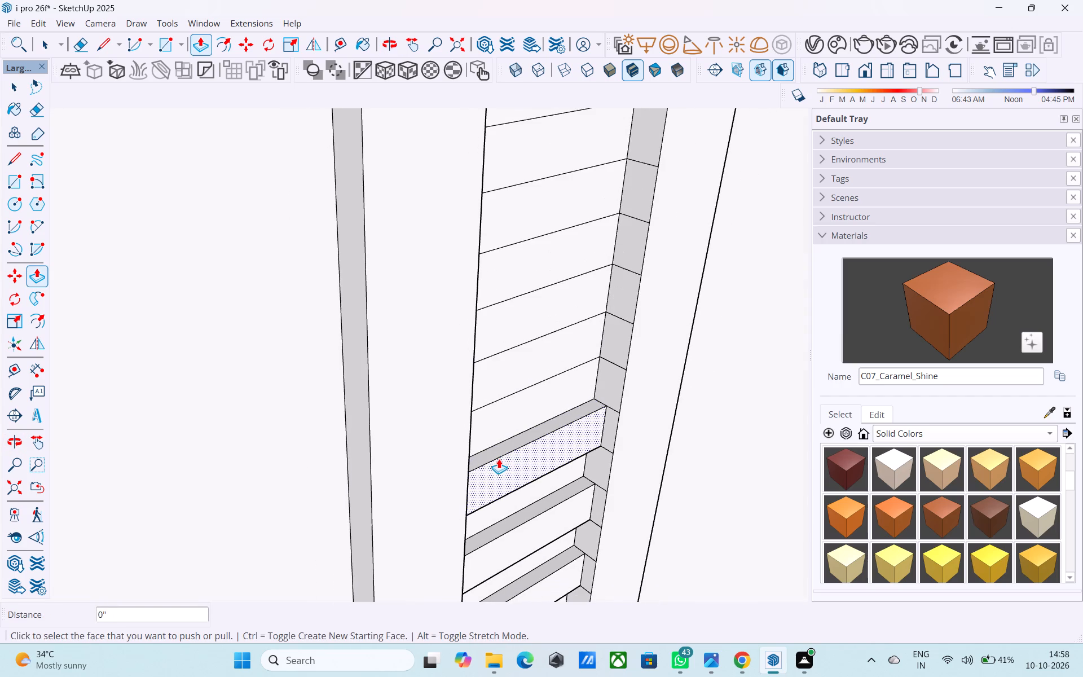
double_click(523, 359)
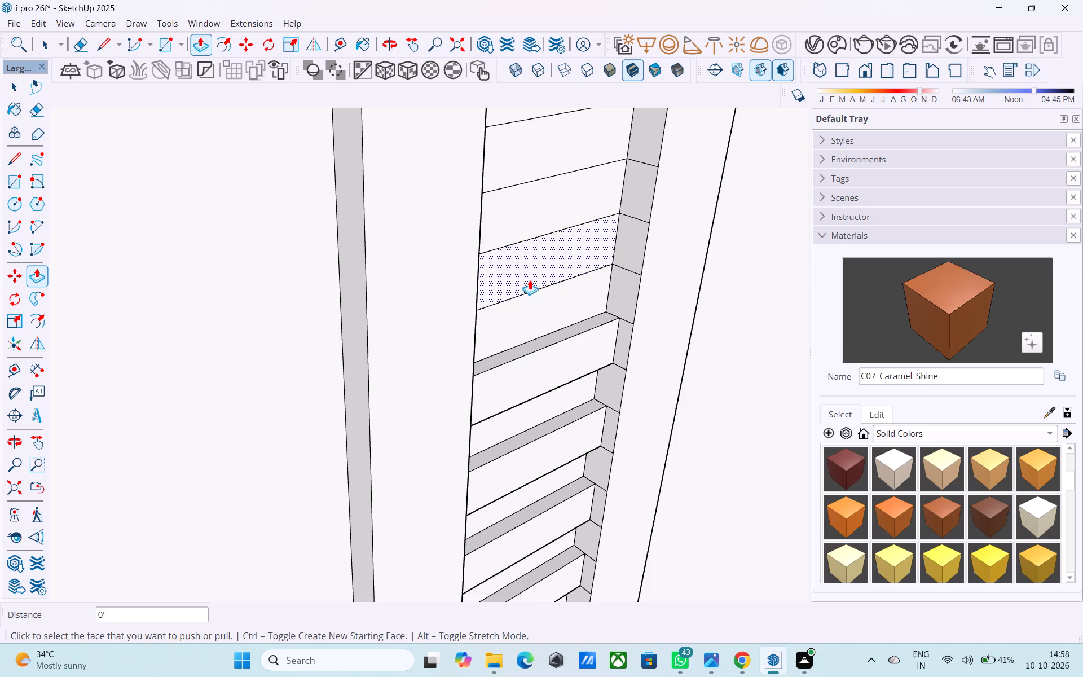
double_click(529, 278)
double_click(525, 168)
scroll(549, 231, down, 2)
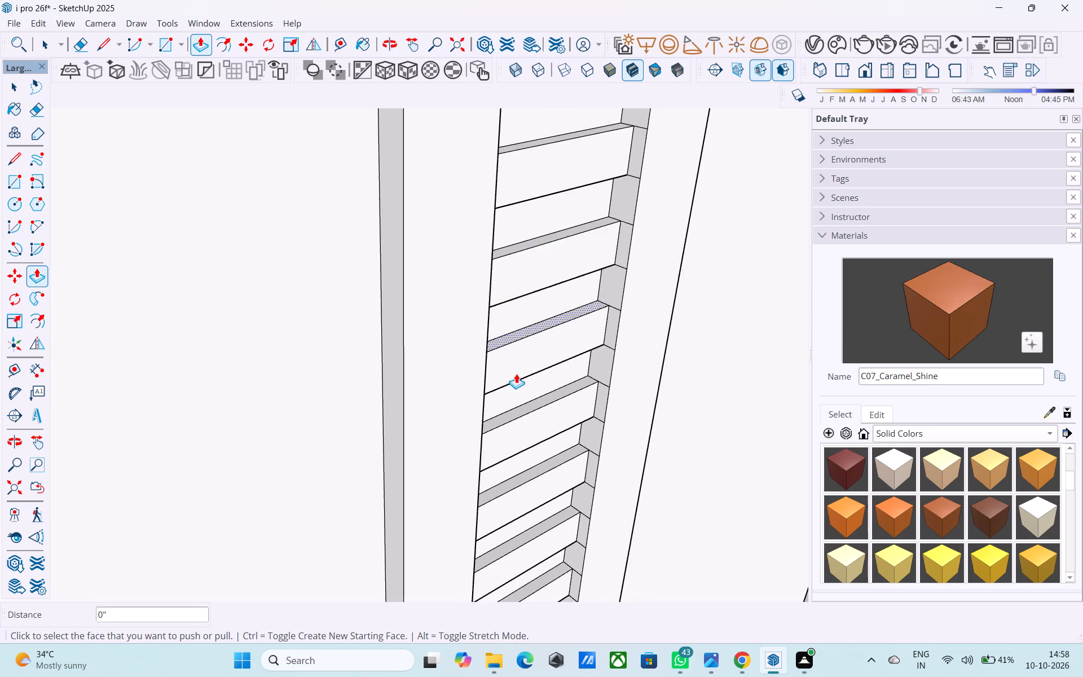
scroll(491, 407, down, 5)
shift+middle_drag(543, 323, 523, 467)
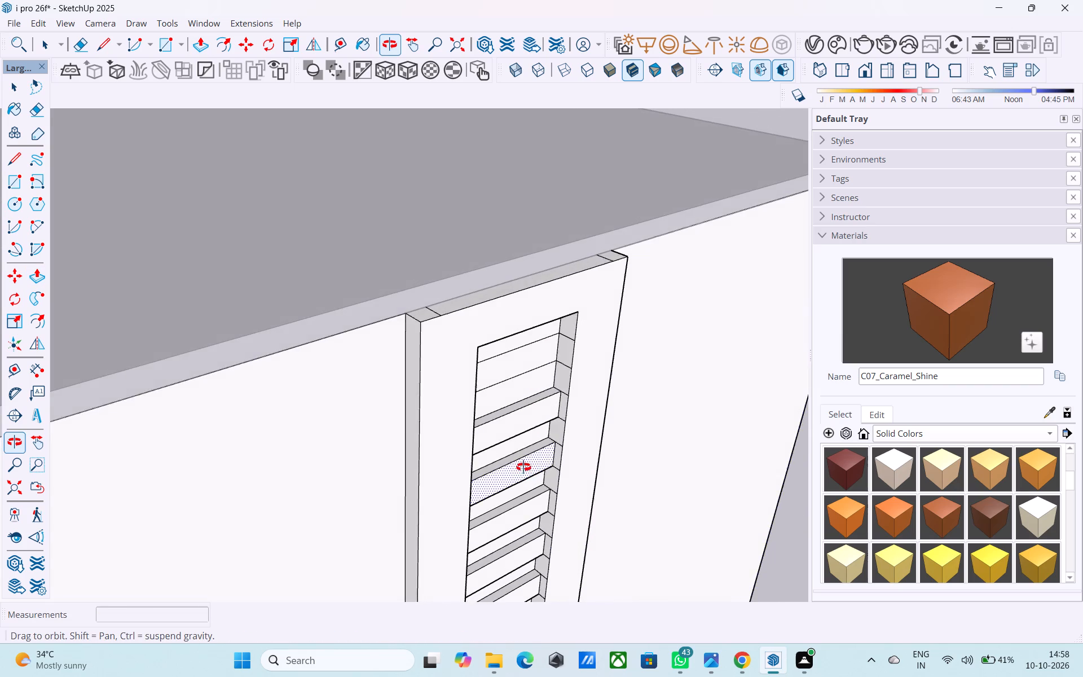
shift+middle_drag(523, 467, 505, 456)
scroll(537, 348, up, 2)
double_click(534, 350)
Copy the lowest horizontal slat line about 8" downward at the foot of the strip to divide off another slat.
scroll(497, 326, down, 5)
middle_drag(521, 380, 448, 304)
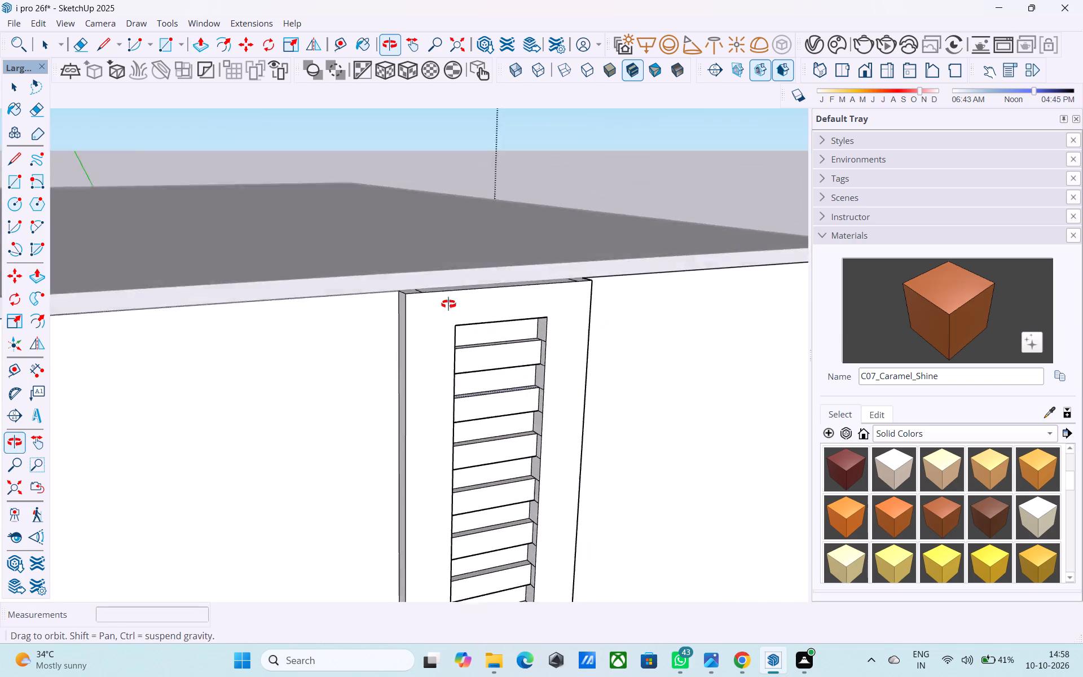
middle_drag(448, 304, 435, 295)
scroll(423, 292, down, 5)
scroll(470, 384, down, 3)
shift+middle_drag(470, 385, 460, 360)
middle_drag(465, 410, 420, 288)
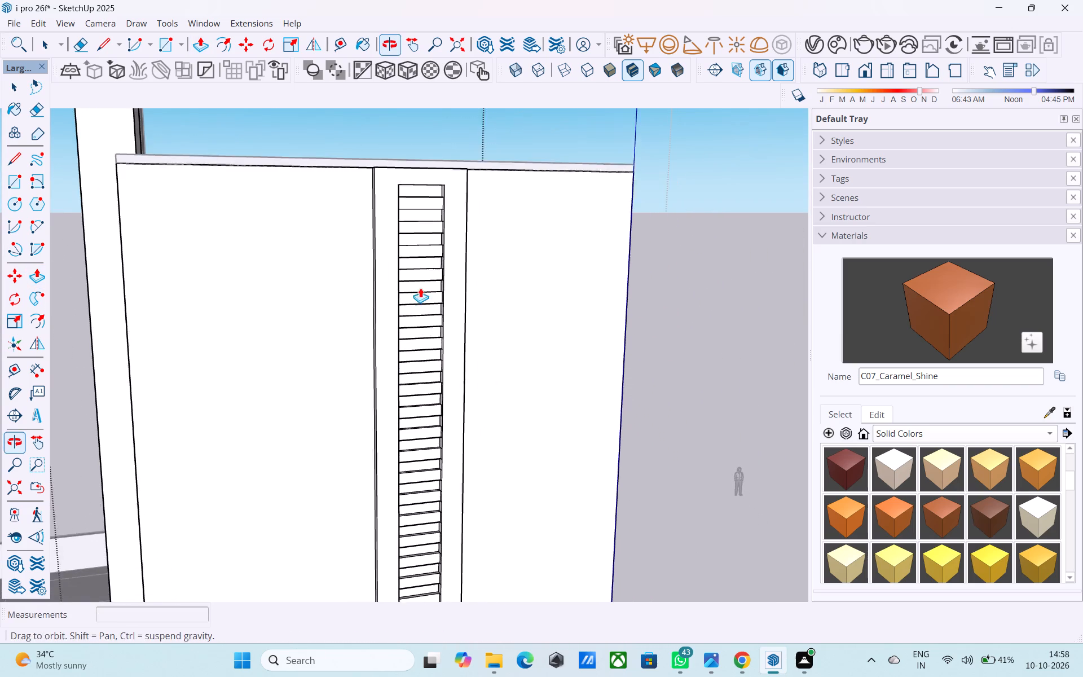
middle_drag(420, 288, 421, 288)
shift+middle_drag(439, 415, 407, 262)
shift+middle_drag(438, 385, 422, 181)
shift+middle_drag(413, 296, 442, 188)
middle_drag(428, 250, 439, 225)
scroll(412, 285, up, 4)
middle_drag(435, 385, 433, 248)
scroll(417, 307, up, 8)
key(space)
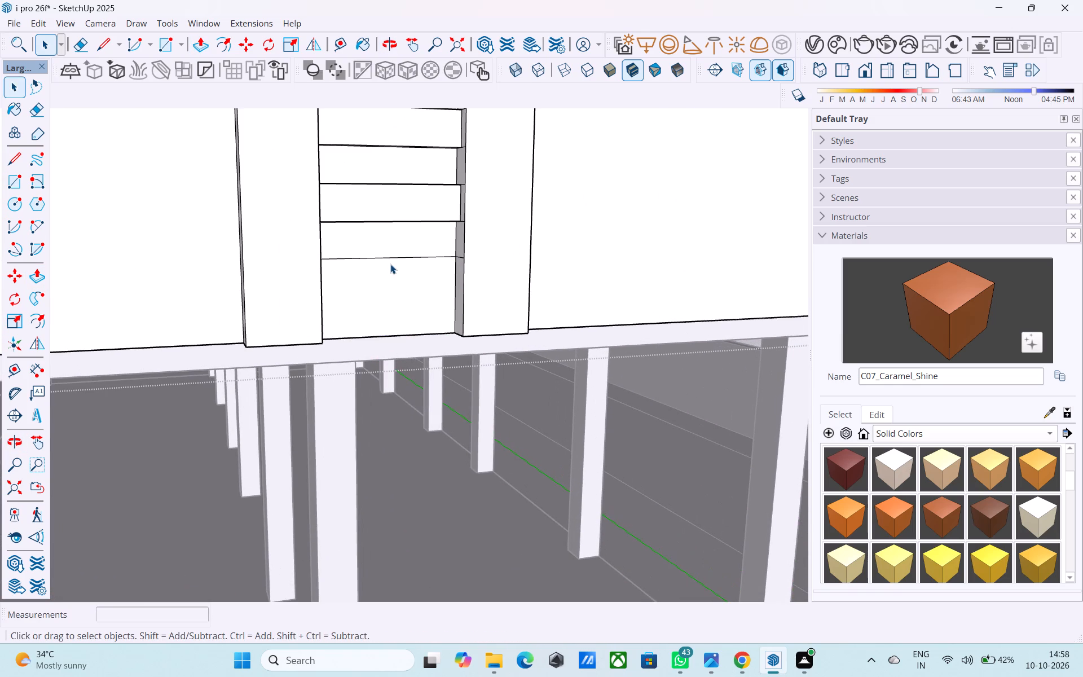
click(391, 260)
key(m)
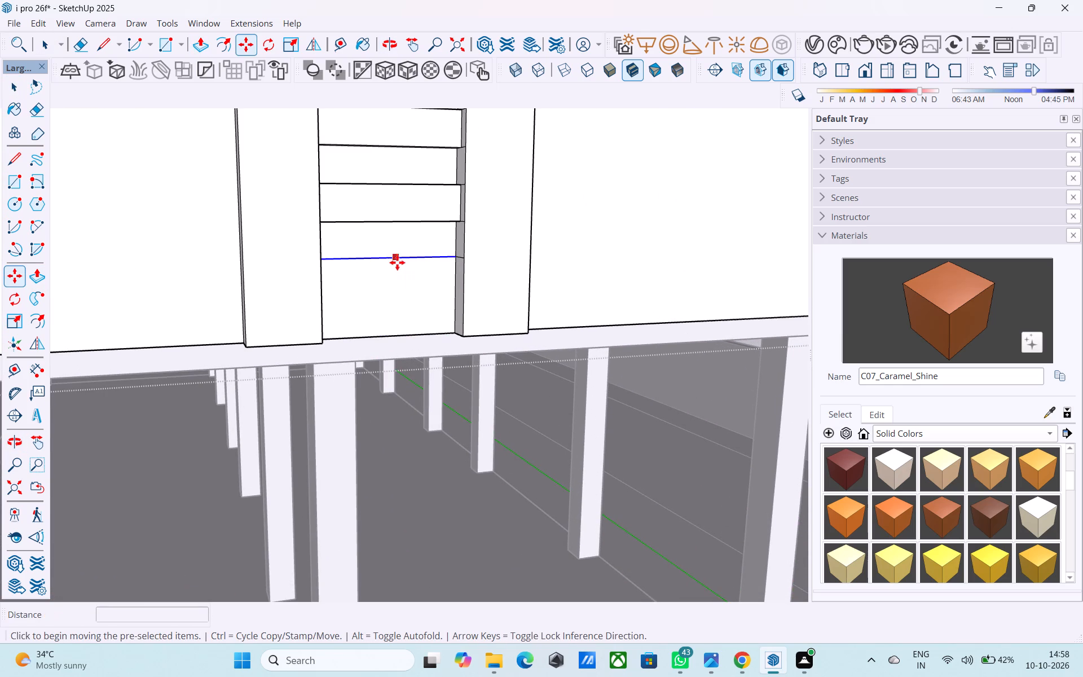
scroll(413, 254, up, 4)
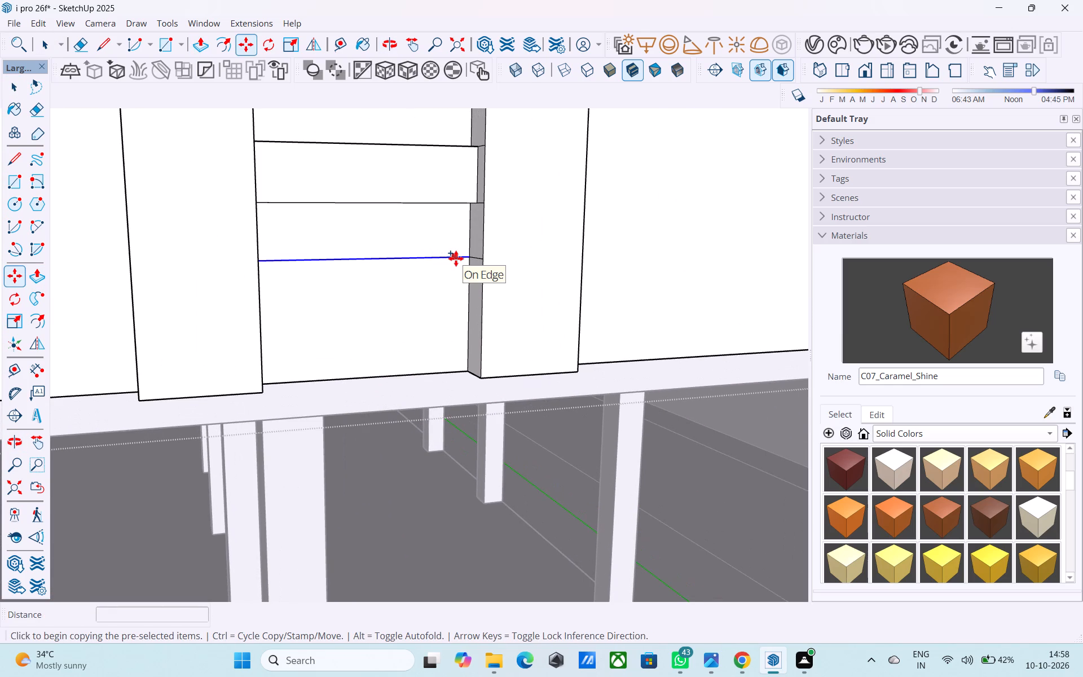
click(471, 258)
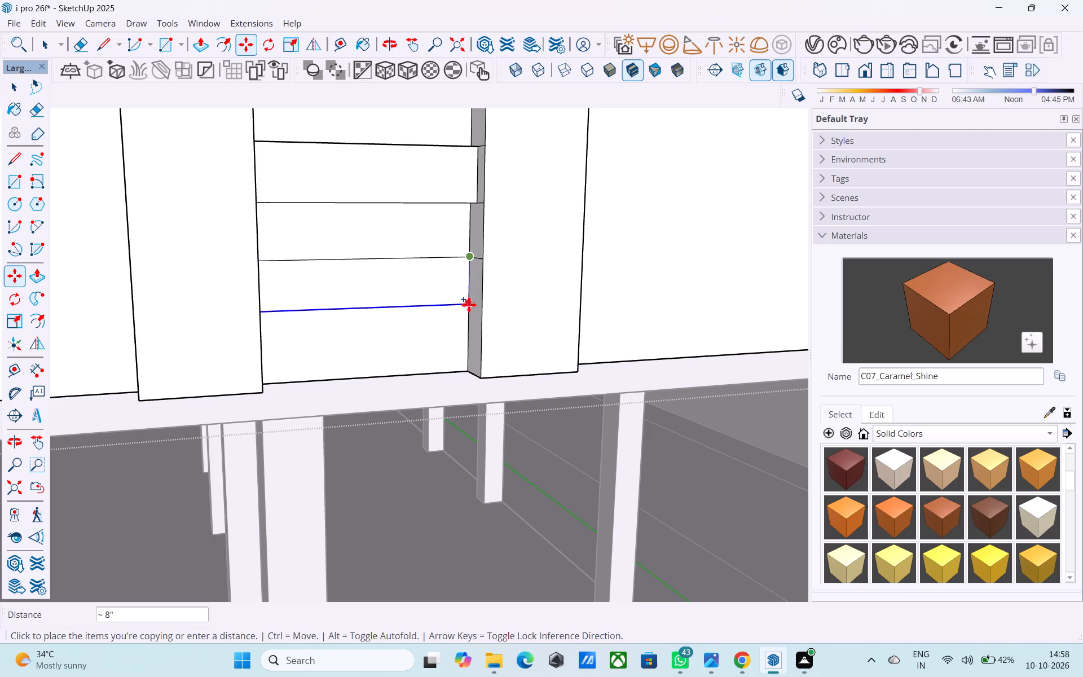
click(469, 305)
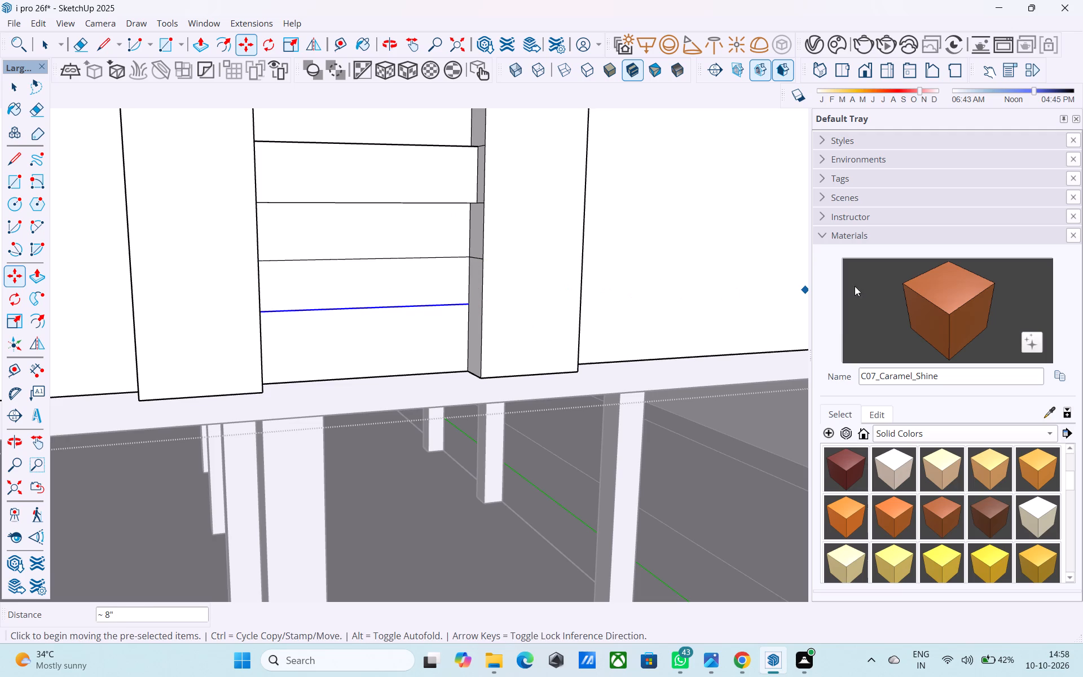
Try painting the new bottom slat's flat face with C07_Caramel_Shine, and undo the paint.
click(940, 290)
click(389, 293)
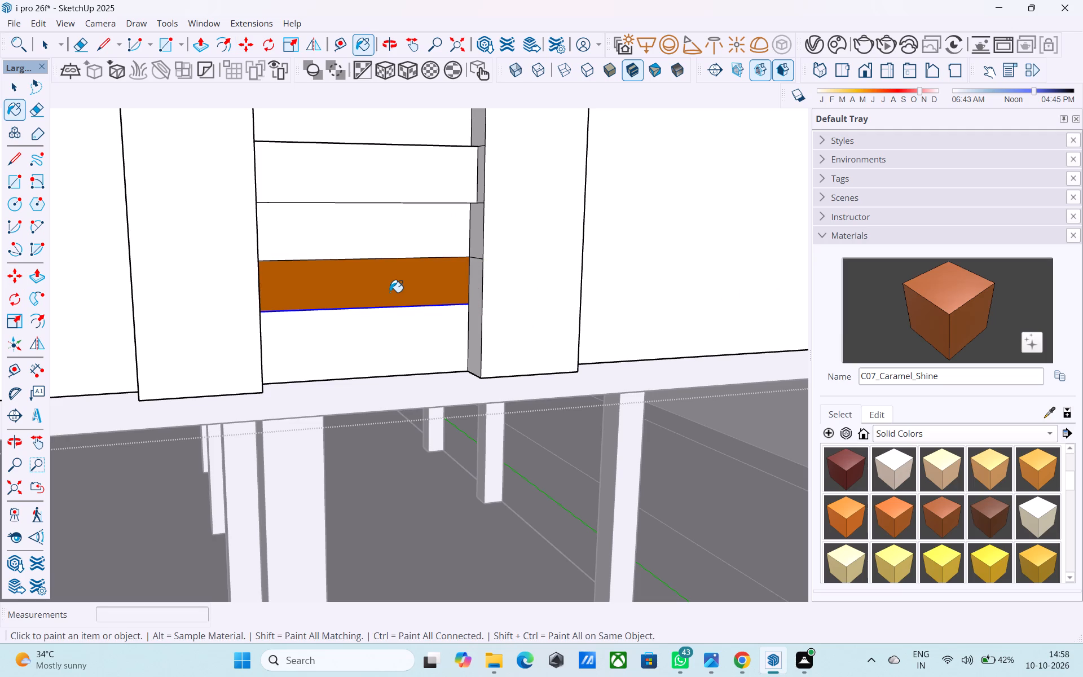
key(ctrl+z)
Pull the new bottom slat out 3", level with the projecting slat above.
key(space)
click(392, 282)
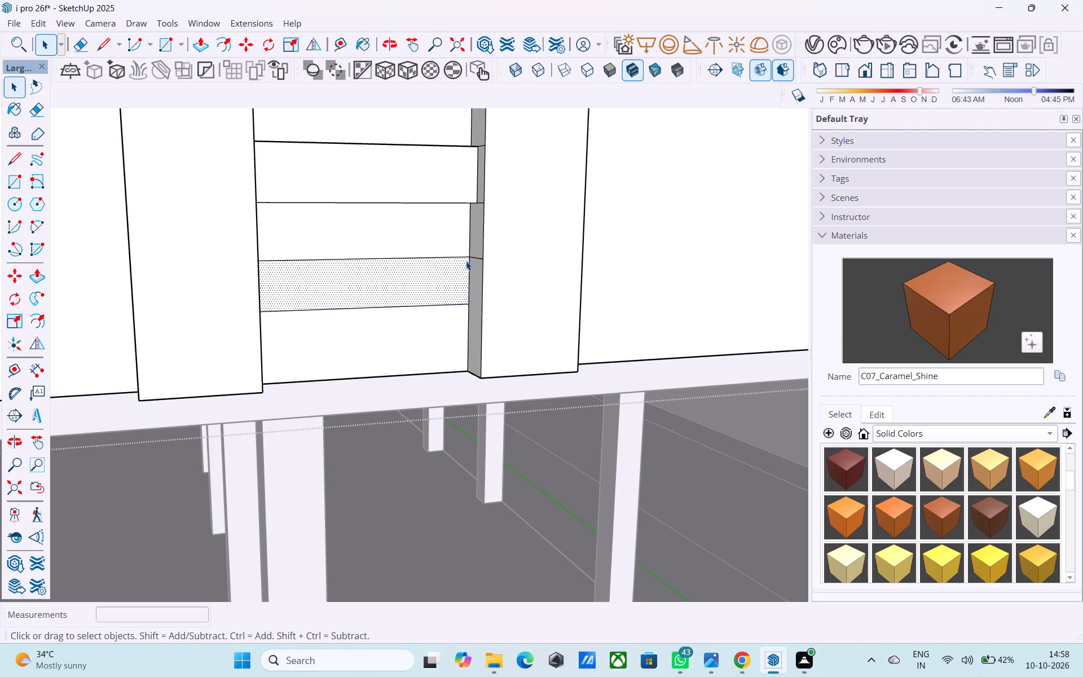
key(p)
click(466, 257)
click(451, 186)
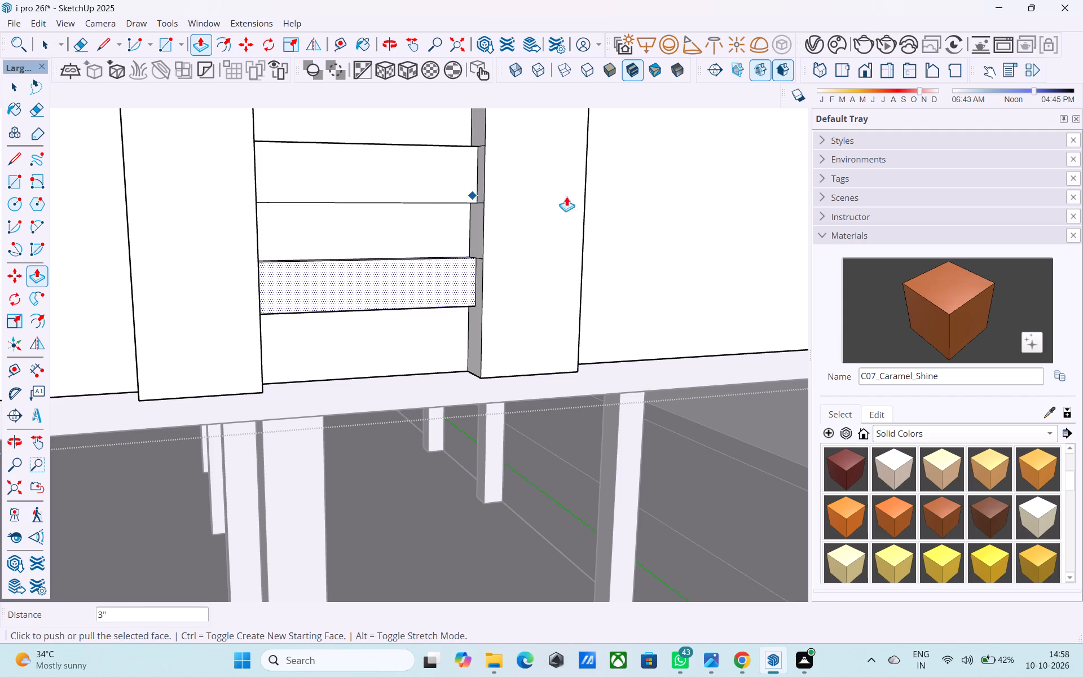
Paint the front faces of the five lowest projecting slats in the framed strip with C07_Caramel_Shine.
click(926, 292)
click(437, 292)
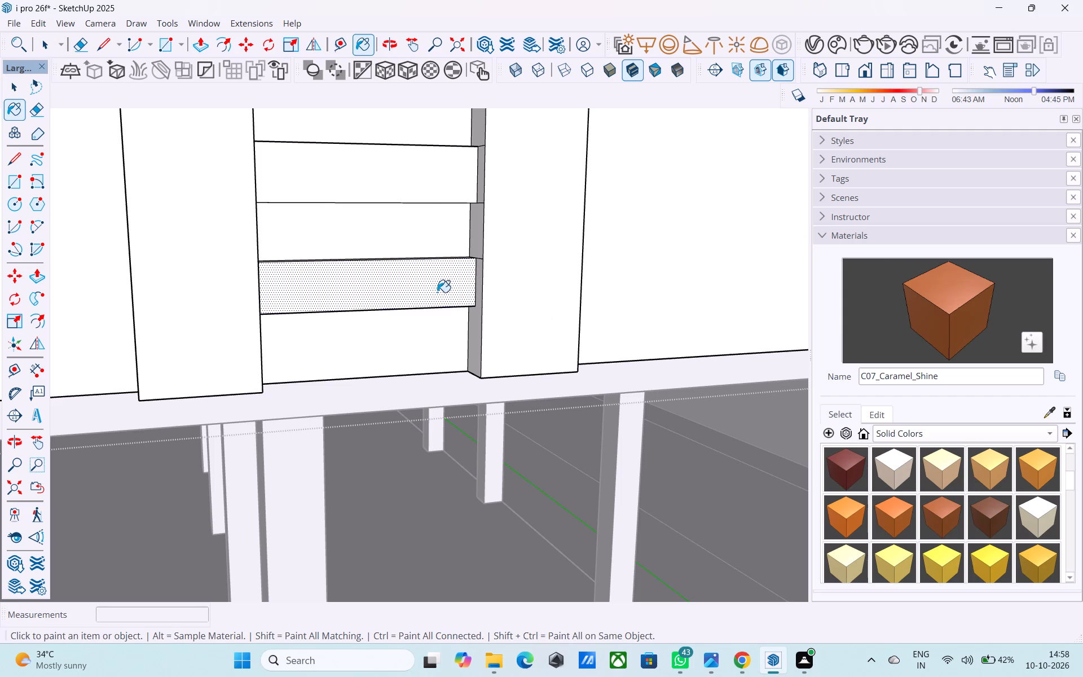
click(416, 174)
scroll(471, 313, down, 8)
shift+middle_drag(425, 222, 459, 337)
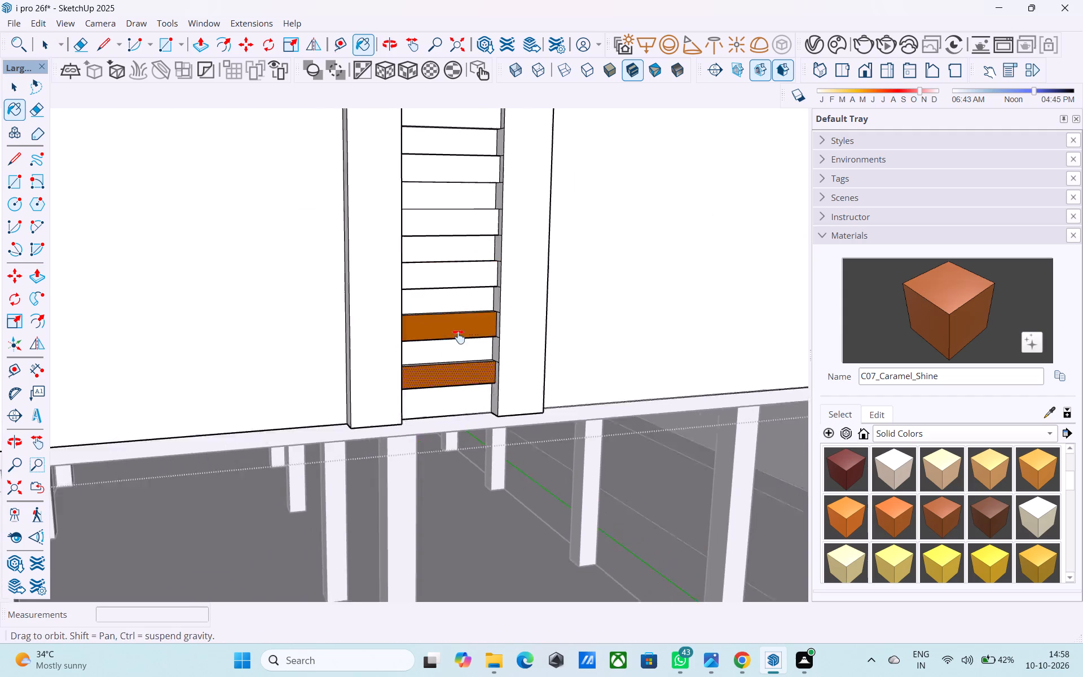
shift+middle_drag(459, 337, 461, 351)
click(468, 335)
click(463, 286)
click(469, 232)
Paint the next seven projecting slats up the framed strip with C07_Caramel_Shine, leaving the recessed faces between them white.
middle_drag(494, 193, 498, 213)
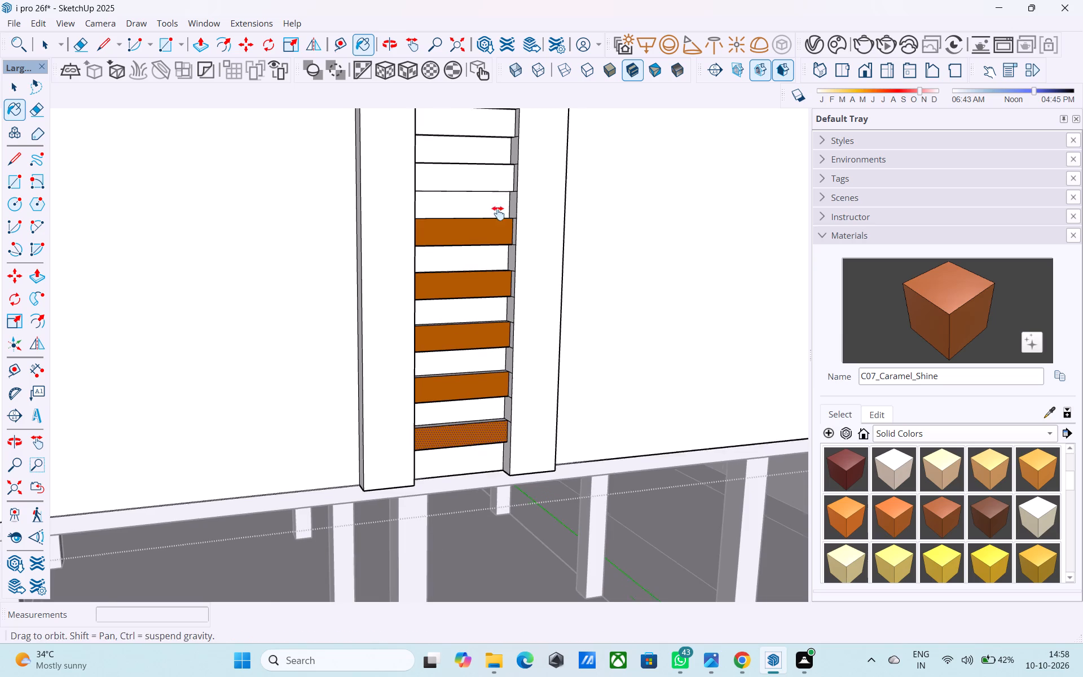
middle_drag(498, 213, 505, 333)
click(488, 285)
click(486, 228)
shift+middle_drag(504, 189, 505, 387)
shift+scroll(507, 382, up, 1)
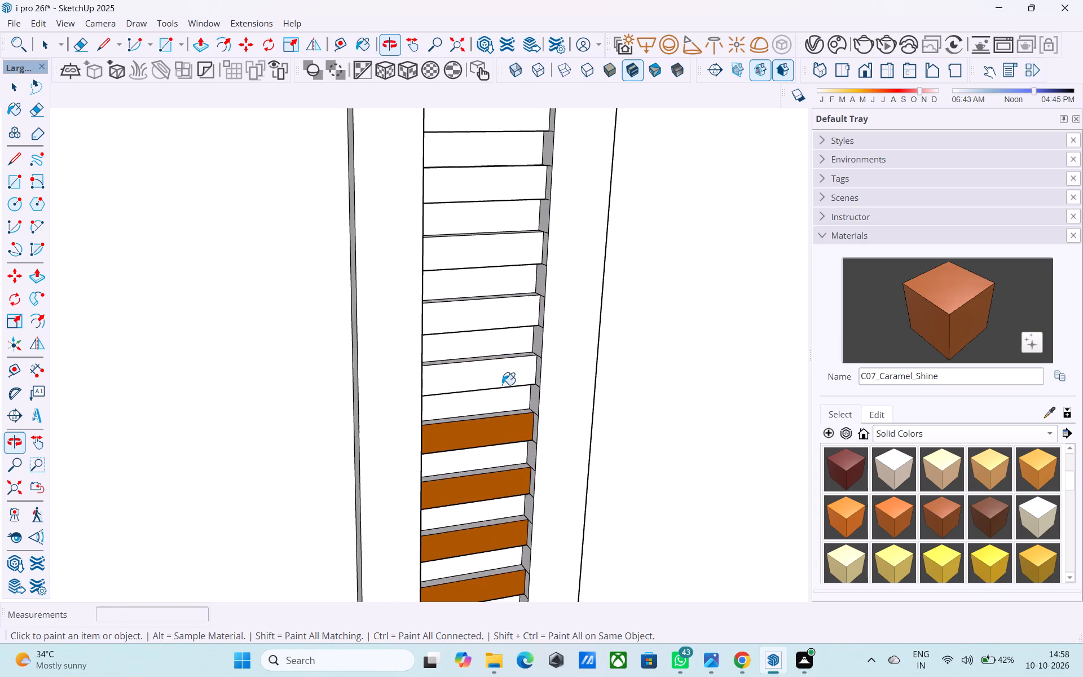
click(498, 379)
click(491, 312)
middle_drag(500, 237, 504, 364)
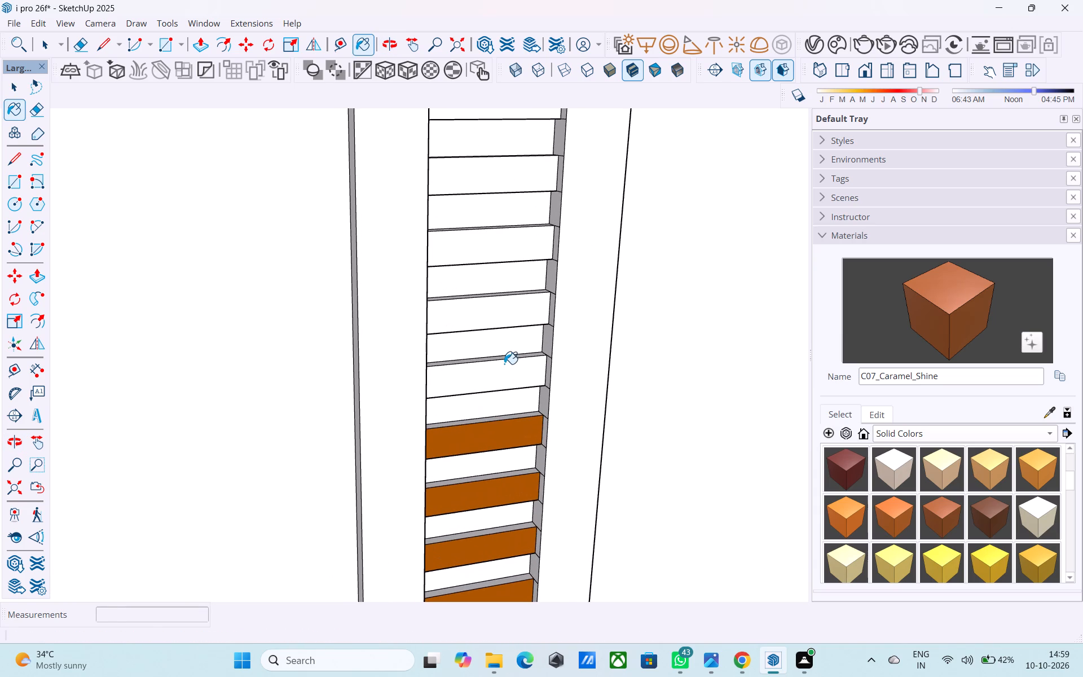
click(501, 375)
click(503, 315)
click(496, 226)
click(495, 241)
Continue painting the projecting slats with C07_Caramel_Shine through the middle of the framed strip.
middle_drag(501, 209, 492, 239)
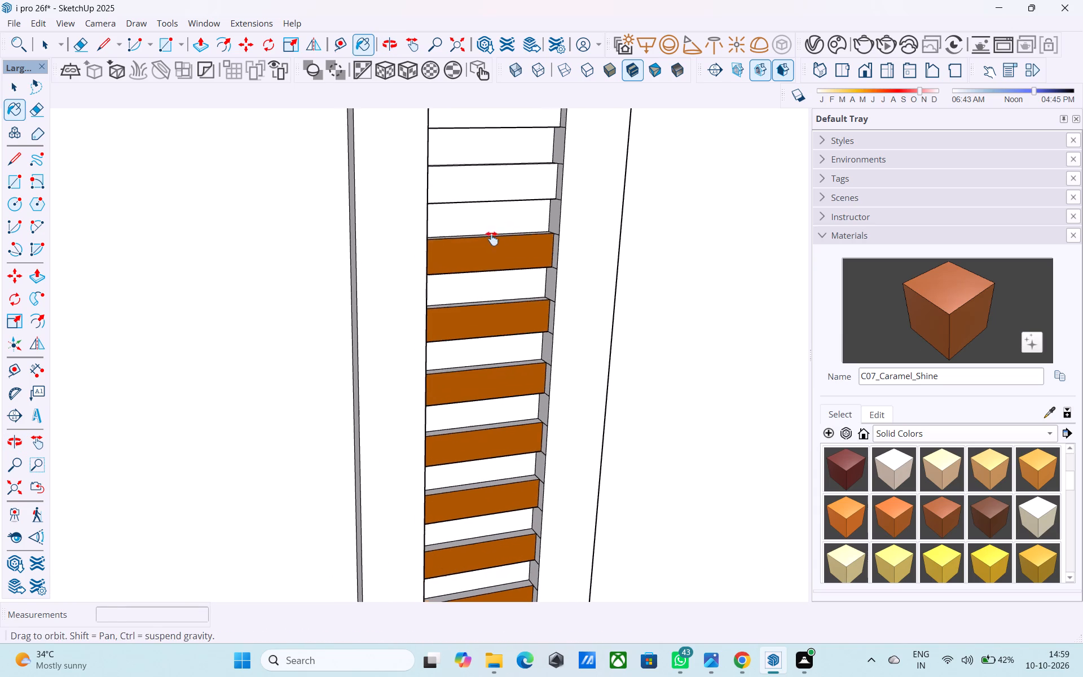
middle_drag(492, 239, 487, 374)
click(488, 297)
click(501, 239)
shift+middle_drag(505, 200, 496, 248)
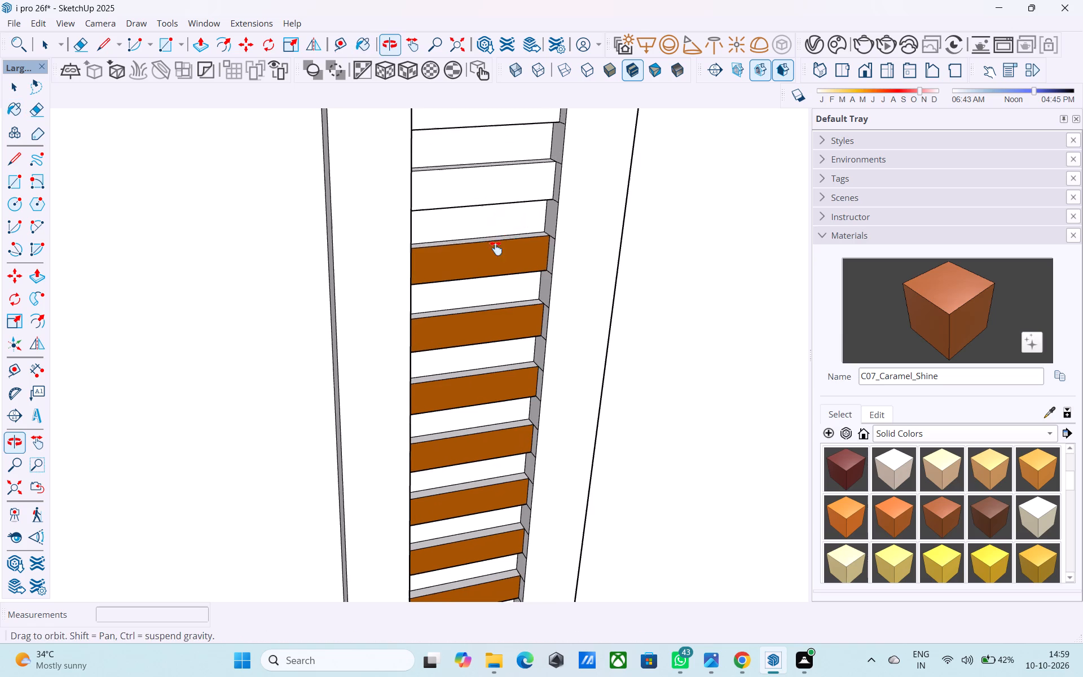
shift+middle_drag(496, 248, 483, 381)
click(474, 340)
click(472, 287)
click(482, 201)
shift+middle_drag(483, 189, 458, 458)
click(474, 392)
click(464, 297)
click(479, 230)
Paint further projecting slats with C07_Caramel_Shine into the strip's upper part, filling in the slat skipped on the way.
middle_drag(490, 219, 480, 504)
scroll(480, 504, up, 1)
click(497, 415)
click(481, 294)
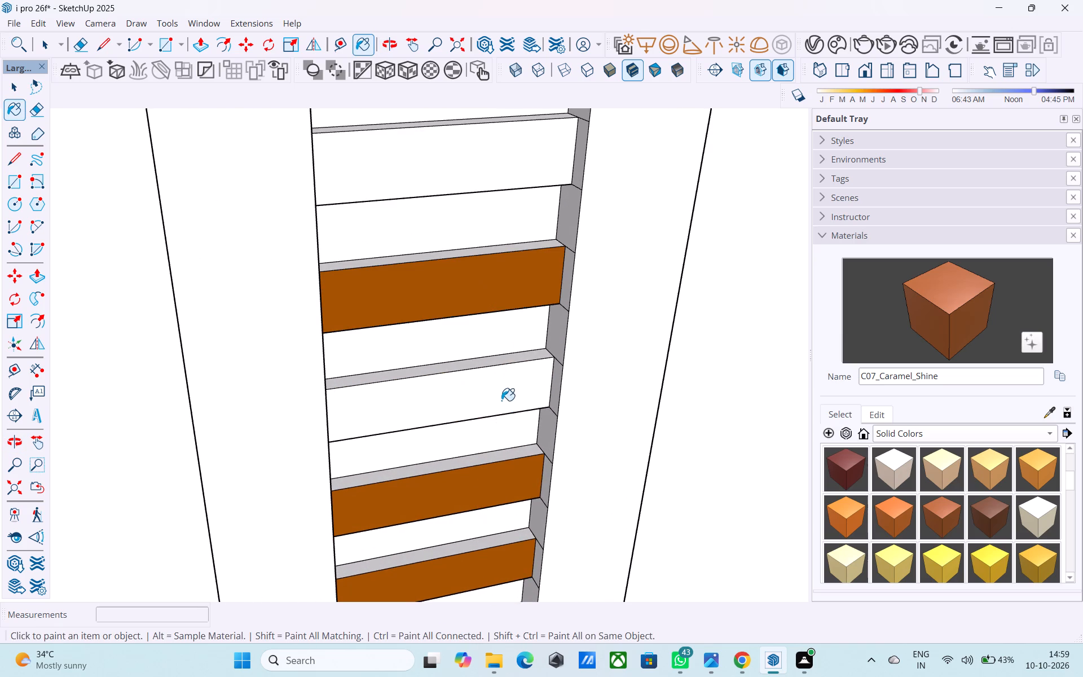
click(499, 400)
middle_drag(482, 274, 470, 509)
click(484, 405)
click(463, 310)
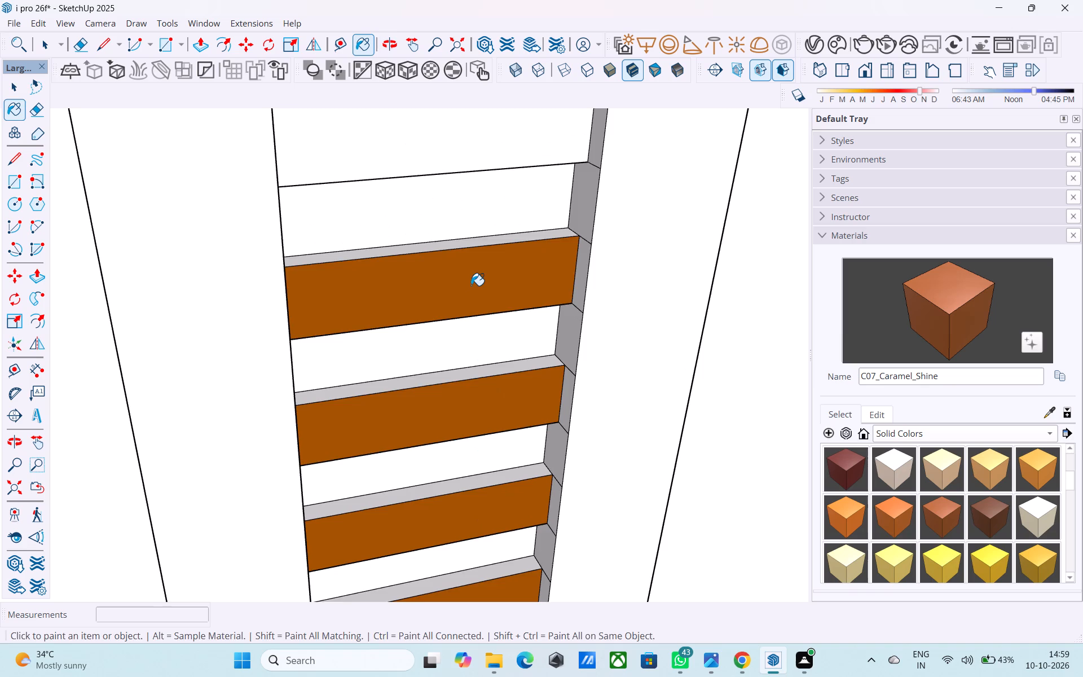
middle_drag(471, 285, 486, 580)
click(504, 447)
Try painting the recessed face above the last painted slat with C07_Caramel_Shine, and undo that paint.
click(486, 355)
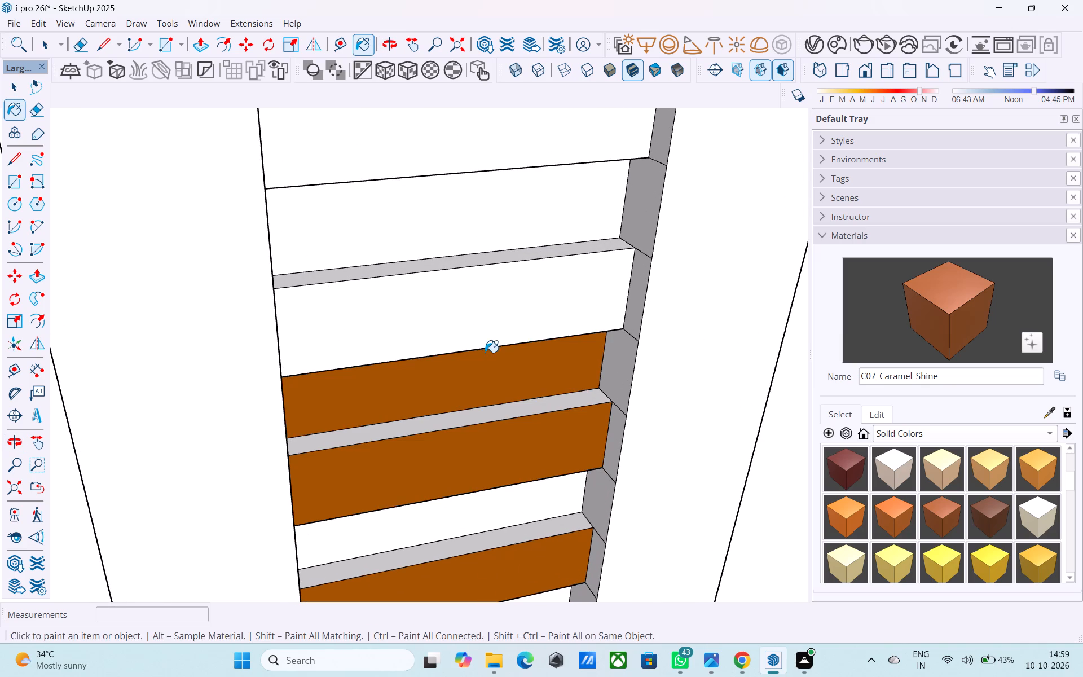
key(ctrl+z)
Paint the last seven projecting slats with C07_Caramel_Shine, up to the top of the framed strip.
shift+middle_drag(488, 345, 488, 425)
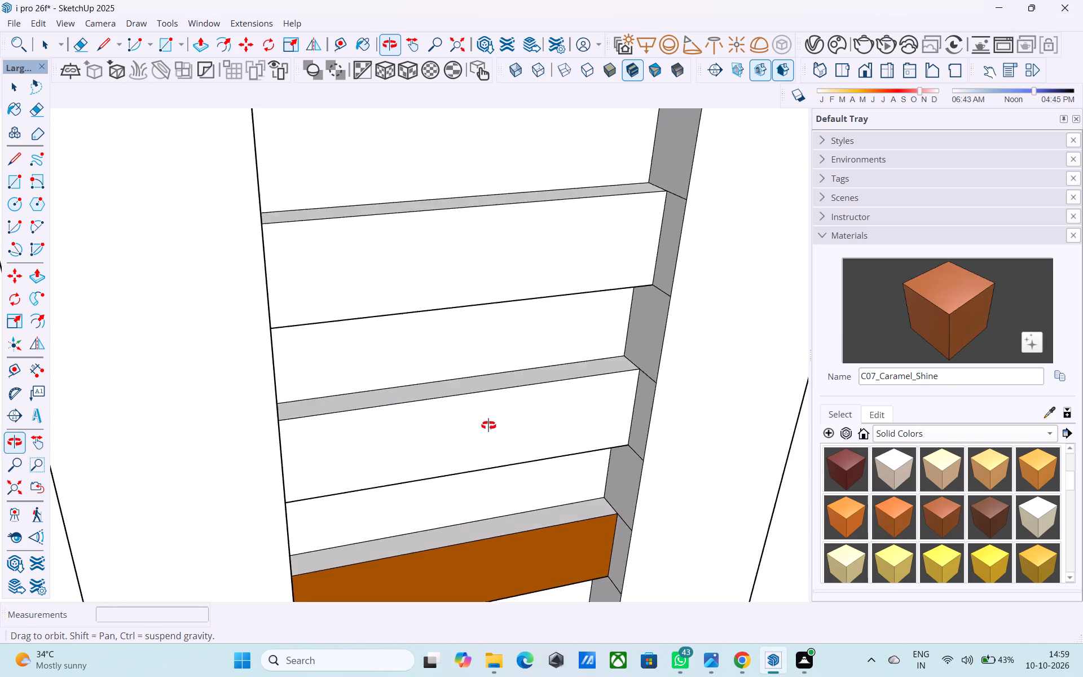
shift+middle_drag(488, 425, 486, 396)
click(485, 415)
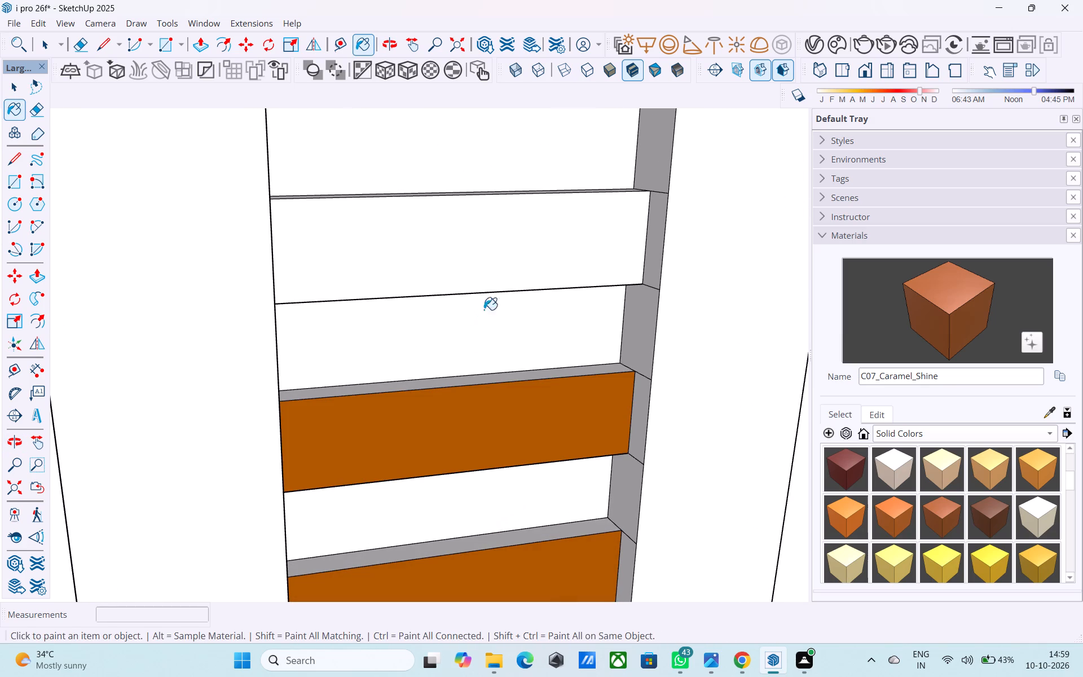
click(489, 258)
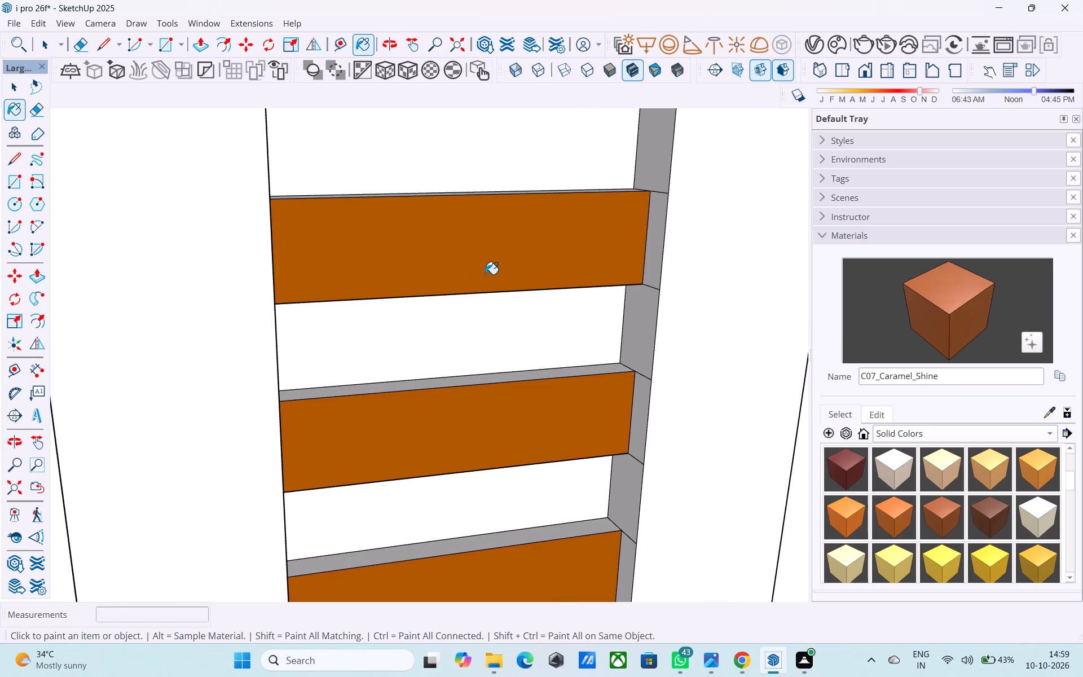
scroll(486, 283, down, 2)
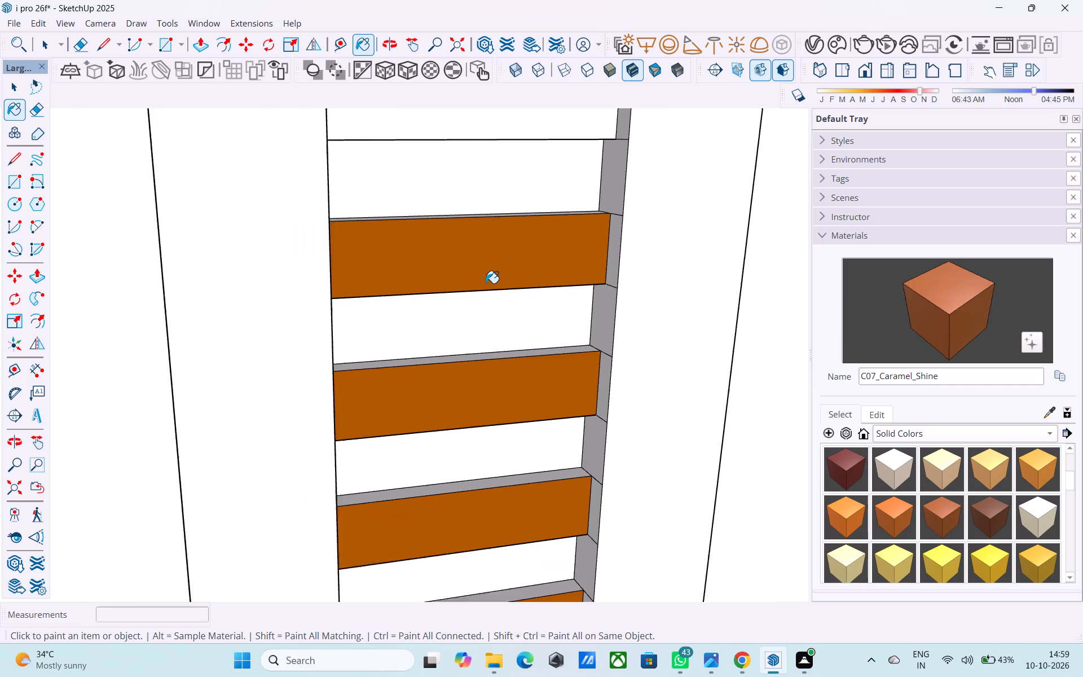
scroll(486, 283, down, 4)
middle_drag(499, 258, 508, 293)
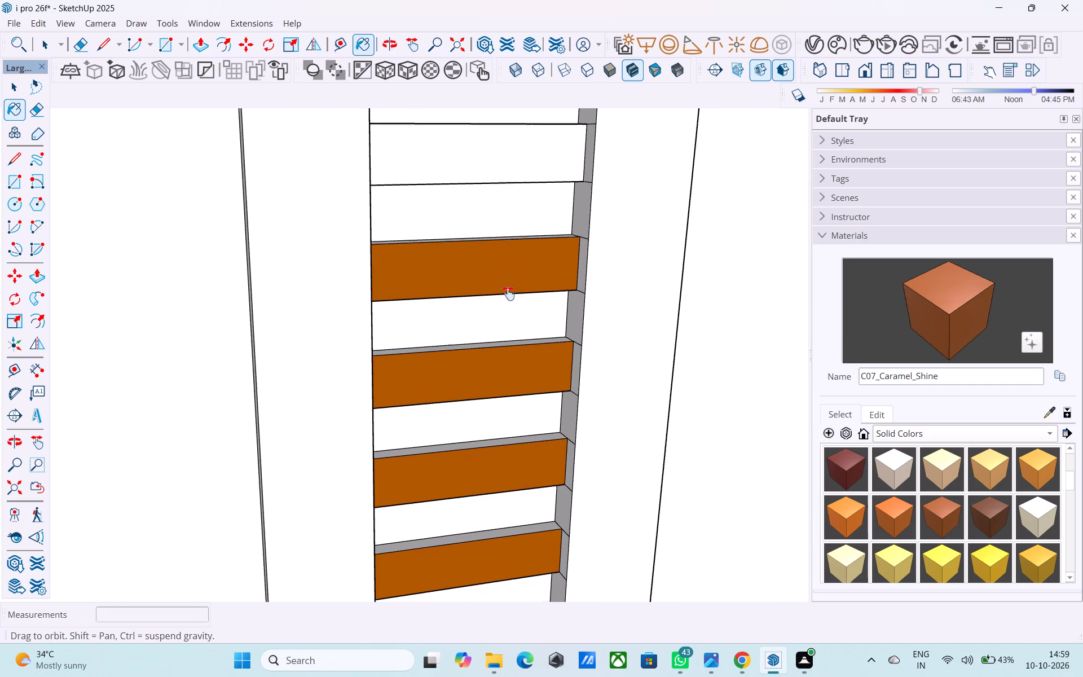
middle_drag(508, 293, 499, 323)
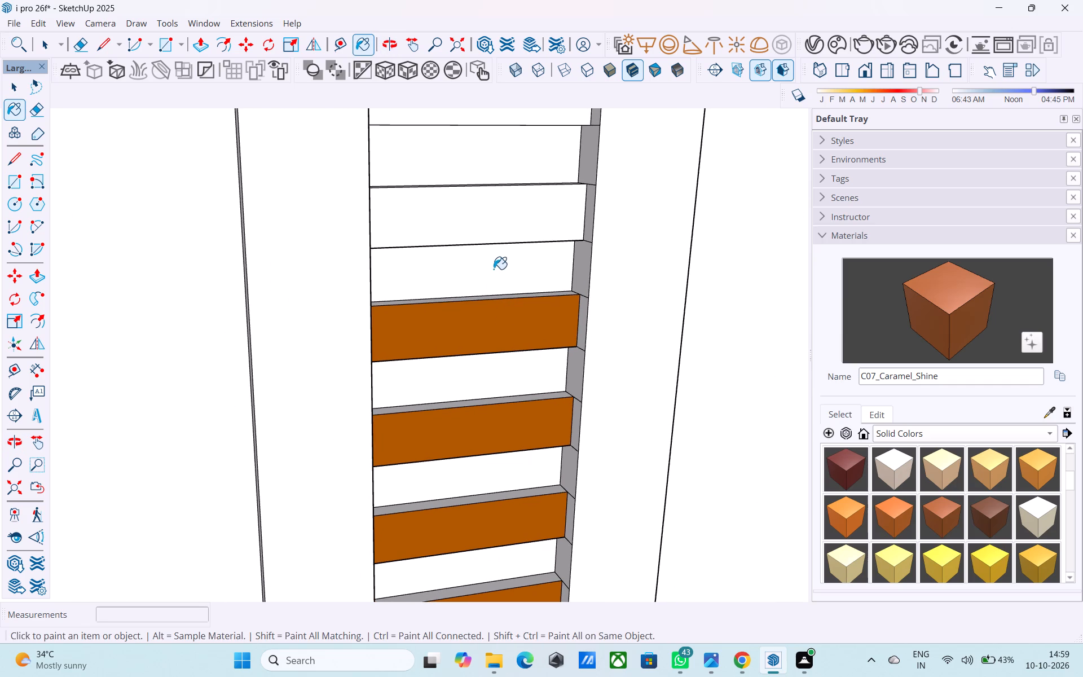
click(488, 222)
shift+middle_drag(492, 170, 488, 316)
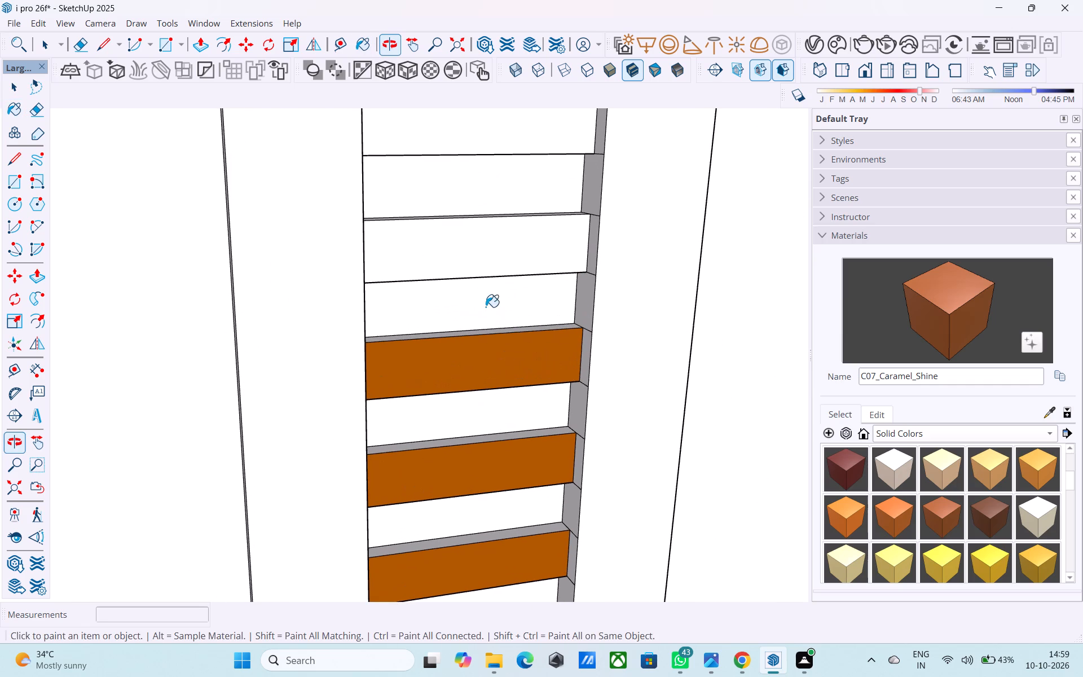
click(481, 261)
shift+middle_drag(504, 182, 473, 364)
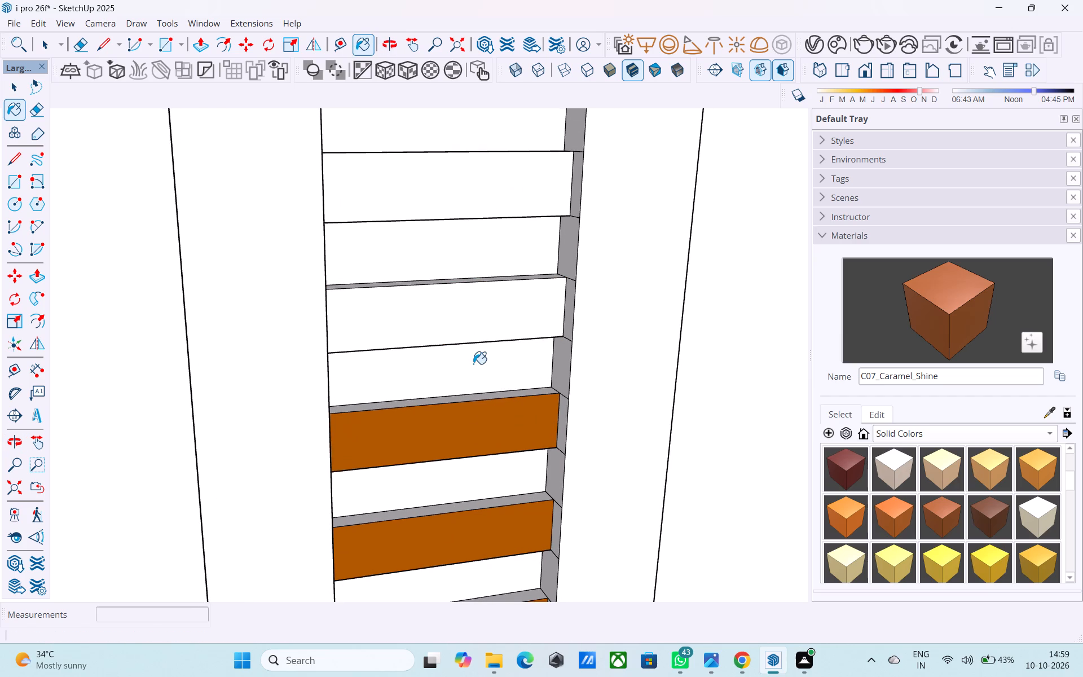
click(474, 305)
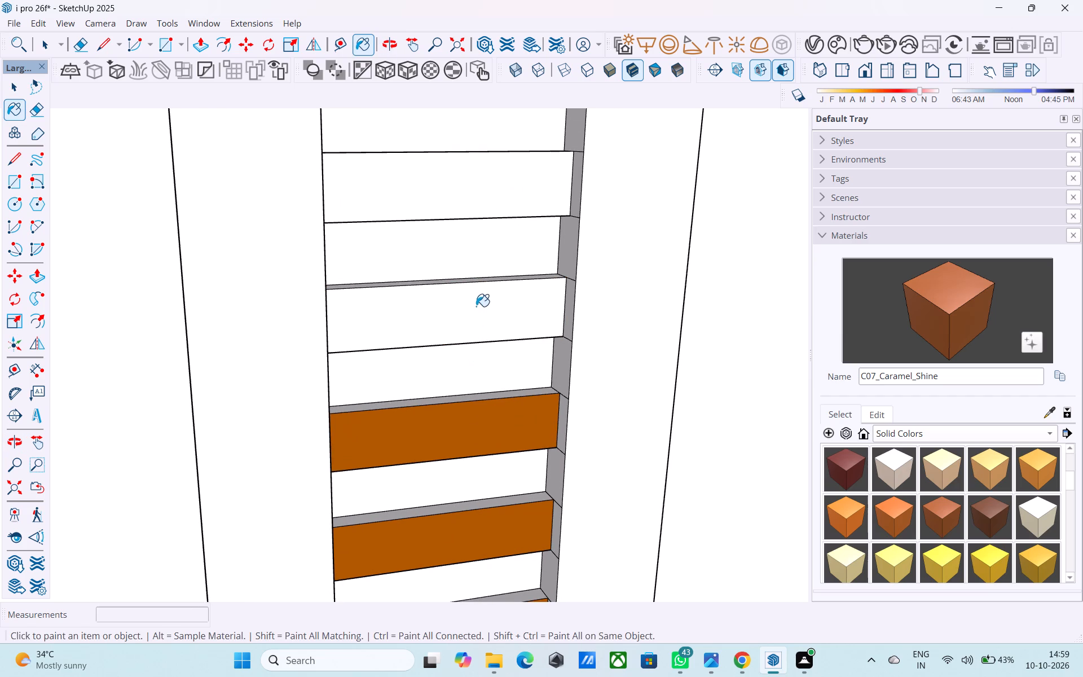
shift+middle_drag(482, 286, 466, 416)
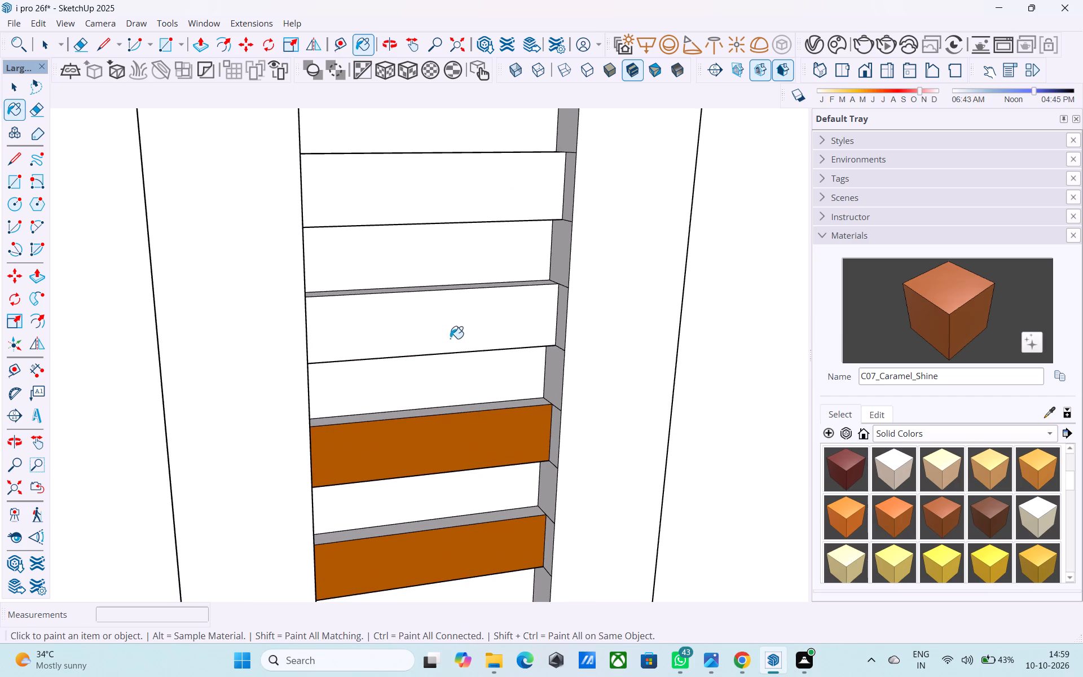
click(450, 338)
middle_drag(448, 335, 441, 370)
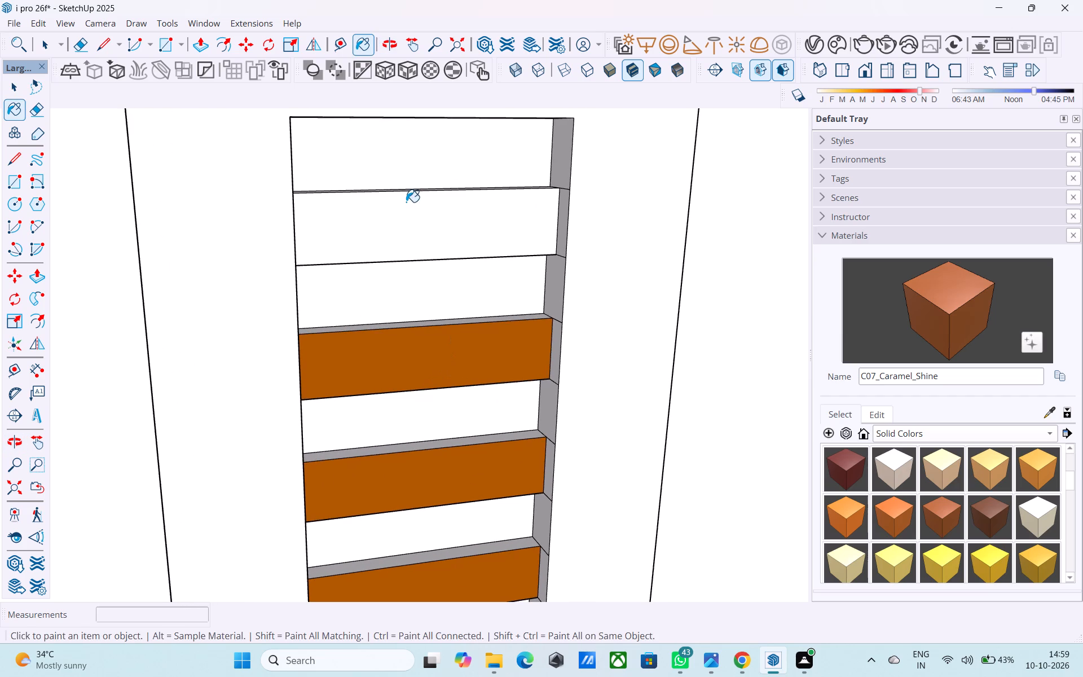
click(418, 241)
Examine the painted slat strip on the end wall, up close and with the whole building in view.
scroll(421, 246, down, 5)
shift+middle_drag(421, 257, 416, 291)
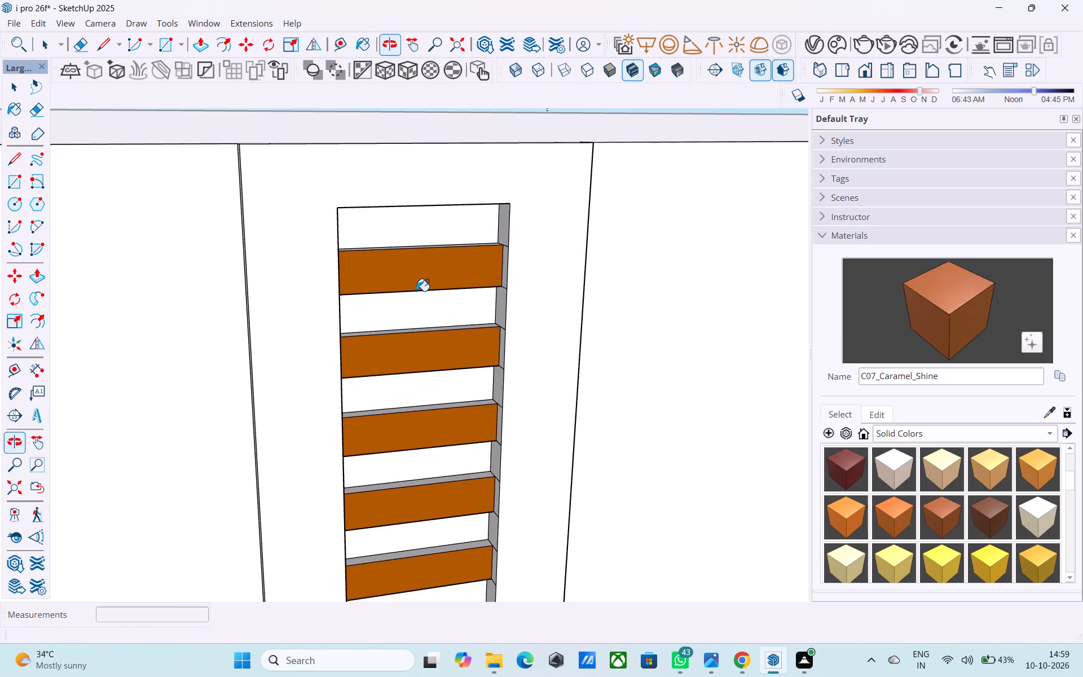
scroll(415, 290, down, 4)
key(space)
scroll(415, 290, down, 13)
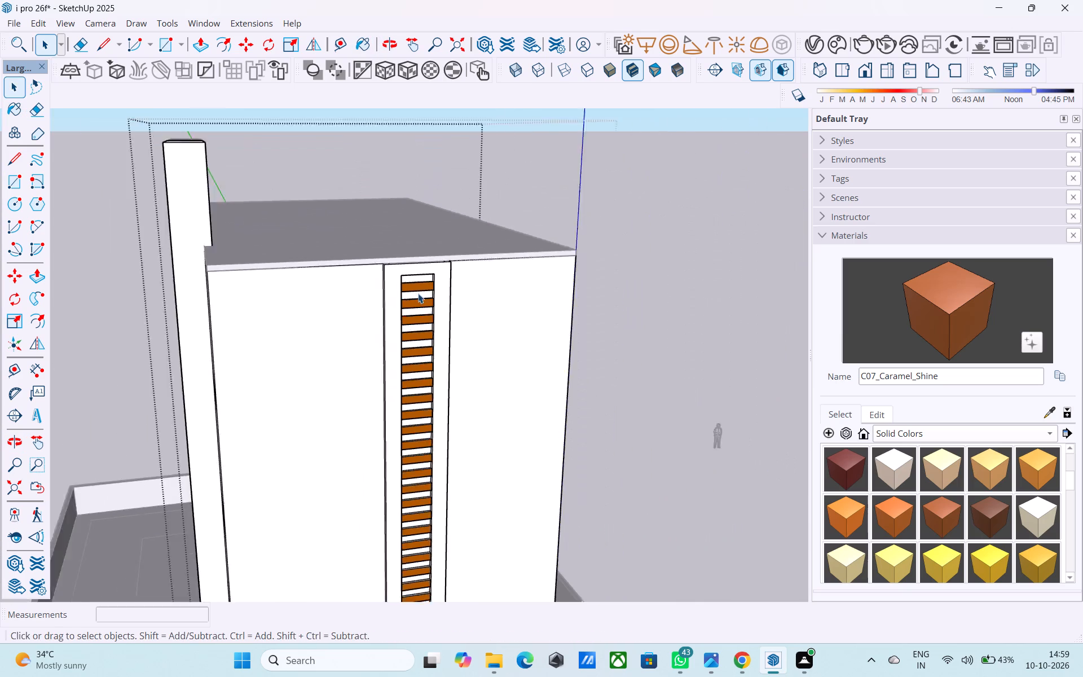
scroll(418, 293, down, 11)
middle_drag(418, 294, 423, 292)
scroll(423, 292, up, 1)
click(428, 291)
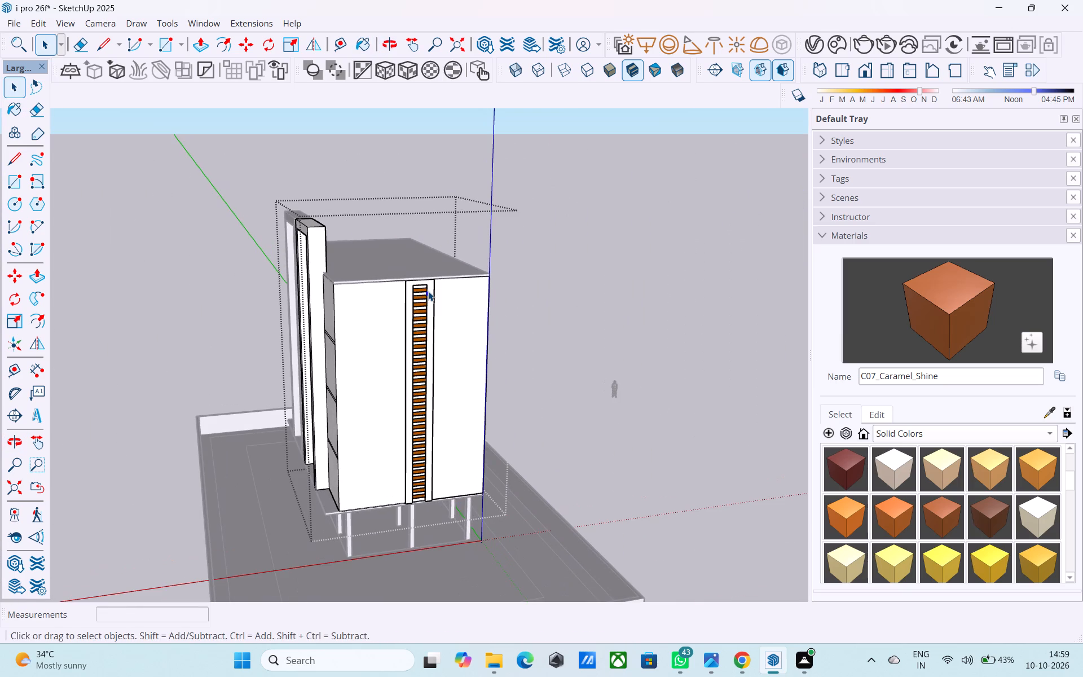
click(180, 233)
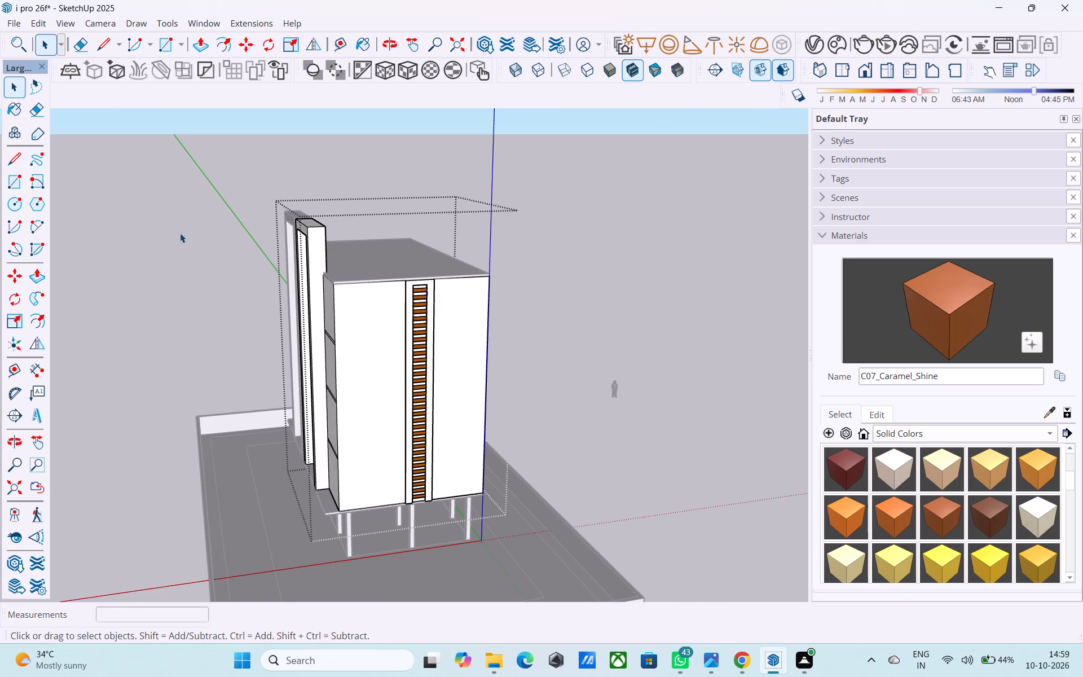
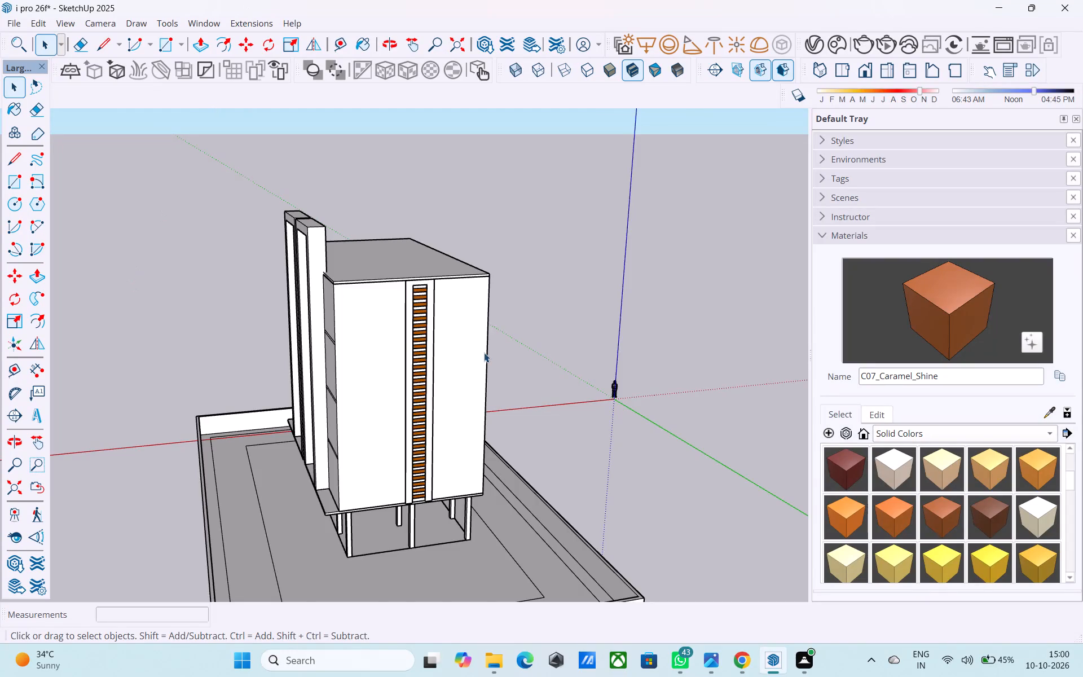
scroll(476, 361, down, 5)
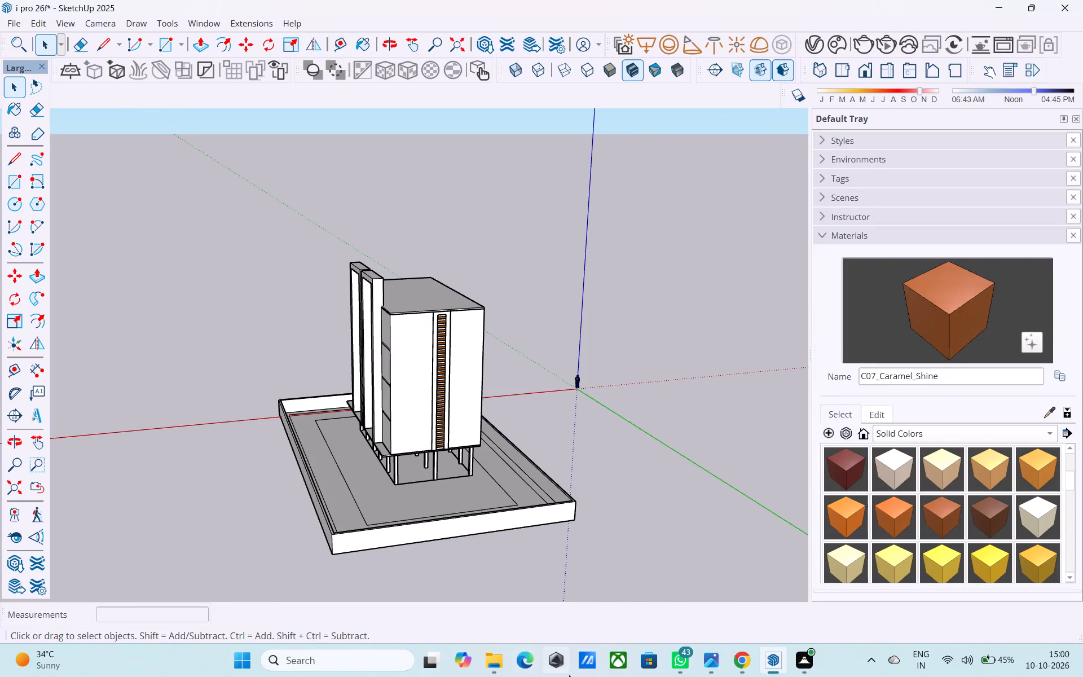
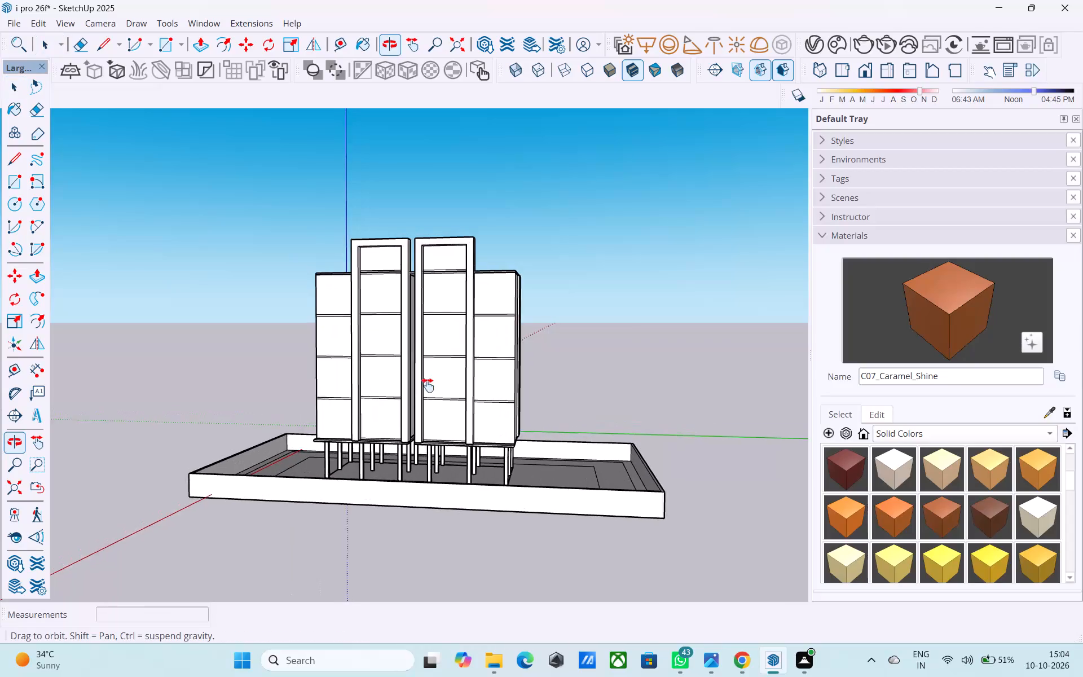
Save the model.
key(ctrl+s)
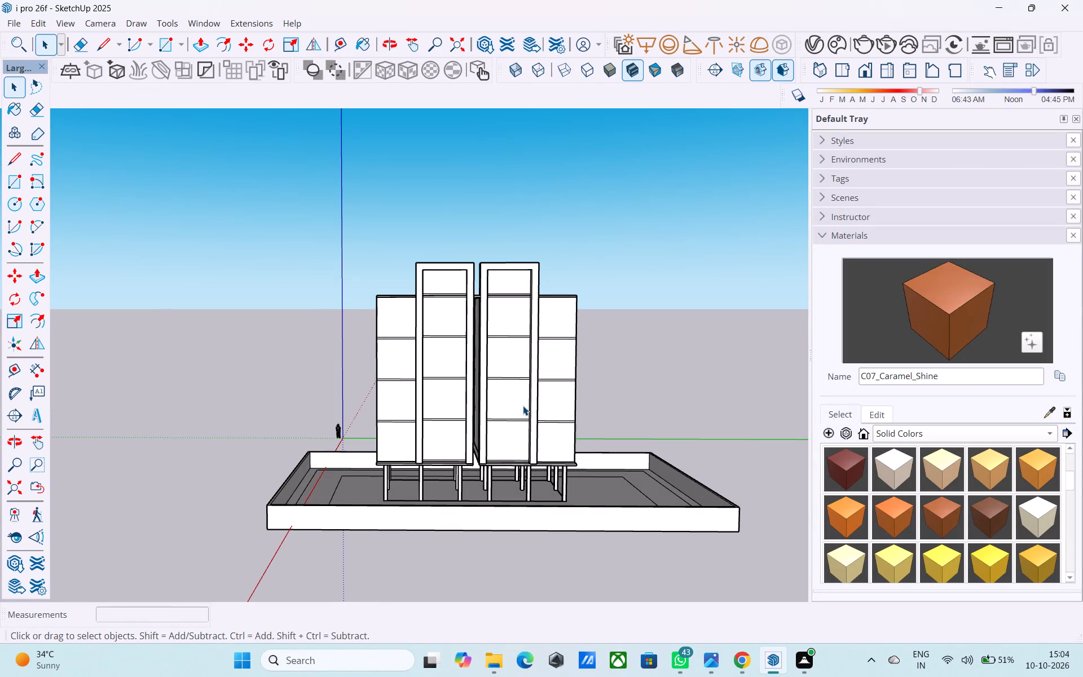
Examine the front facade around the two tall frames, focusing on the horizontal floor bands and the roof slab edge.
scroll(500, 406, up, 7)
middle_drag(496, 406, 587, 438)
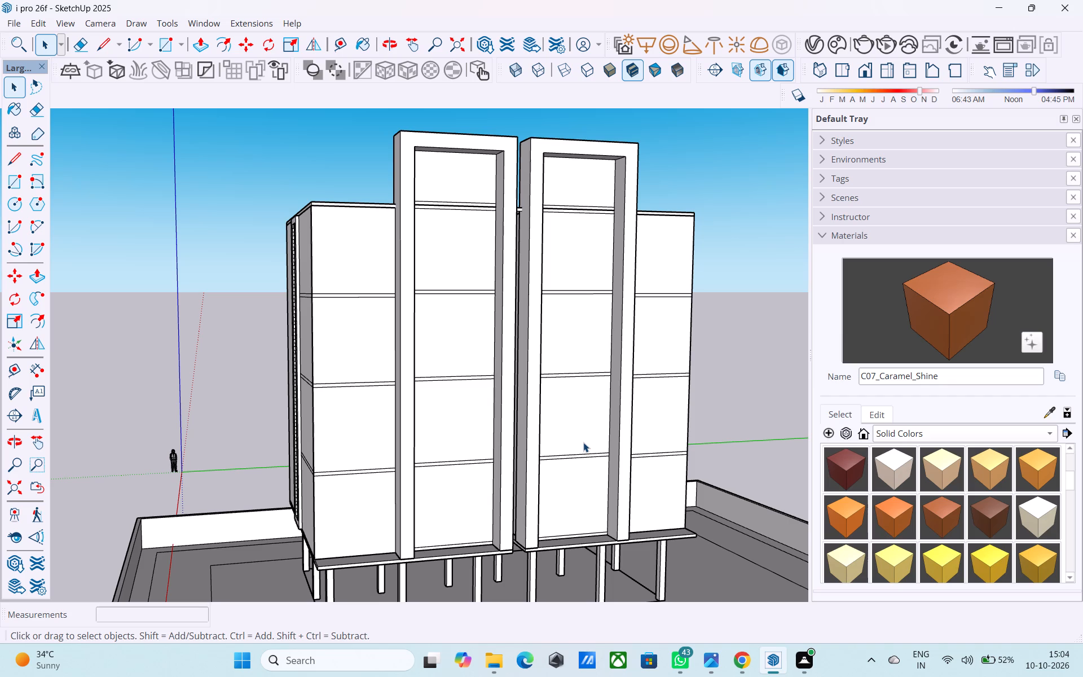
middle_drag(513, 302, 486, 272)
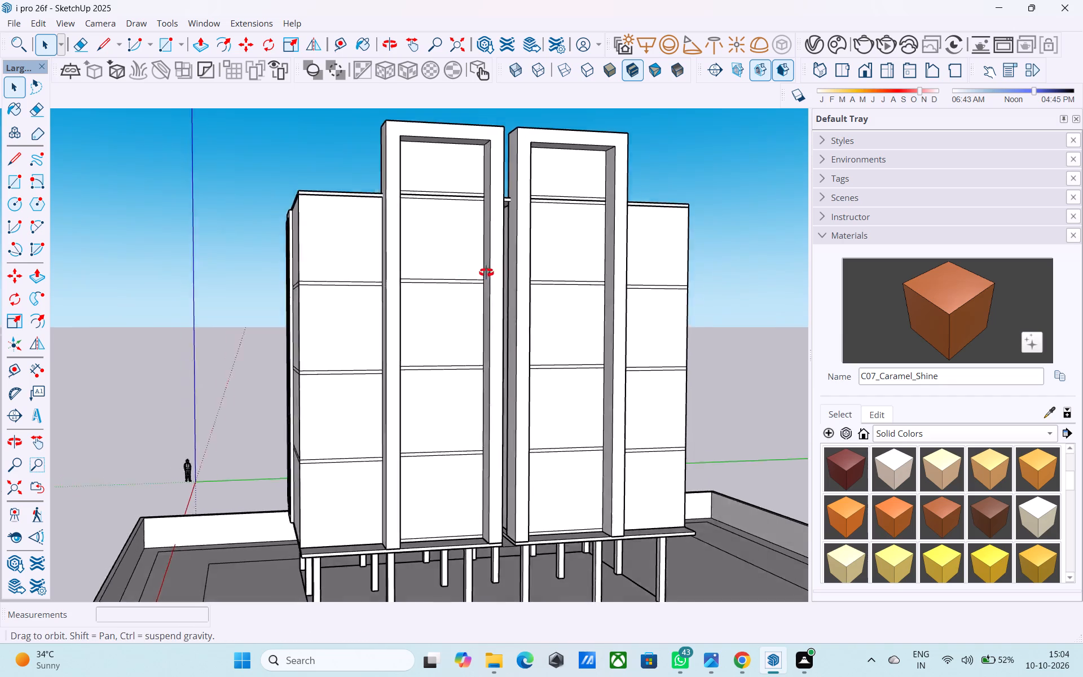
middle_drag(486, 272, 490, 262)
middle_drag(448, 200, 421, 258)
scroll(408, 232, up, 4)
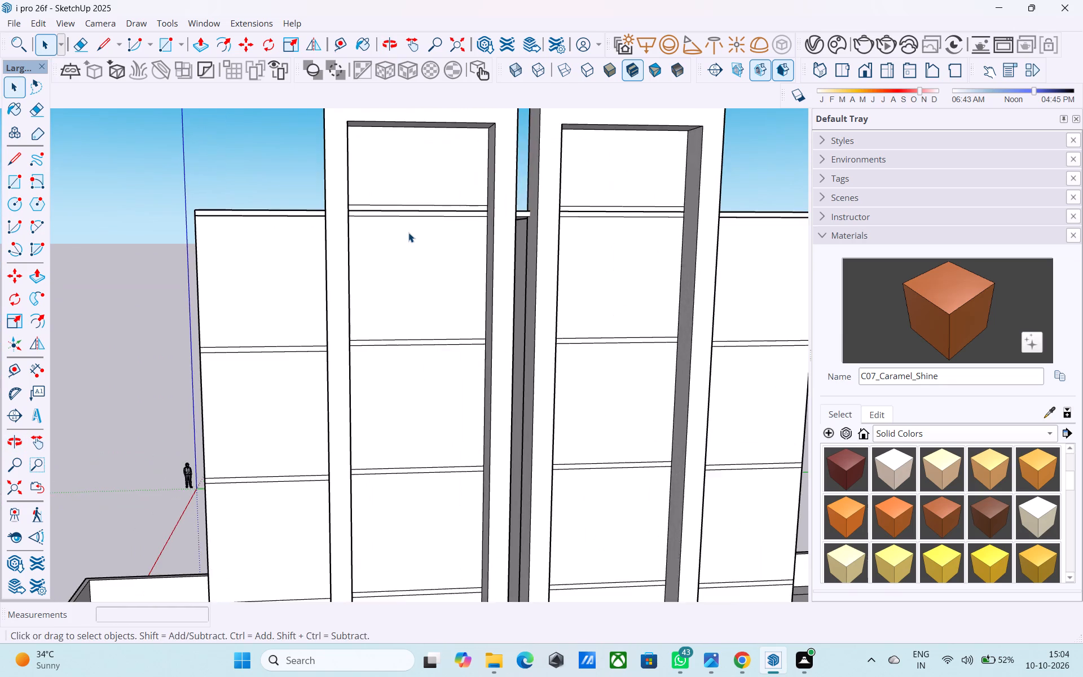
scroll(408, 232, up, 3)
middle_click(403, 228)
scroll(403, 228, up, 1)
scroll(403, 228, down, 2)
middle_click(403, 228)
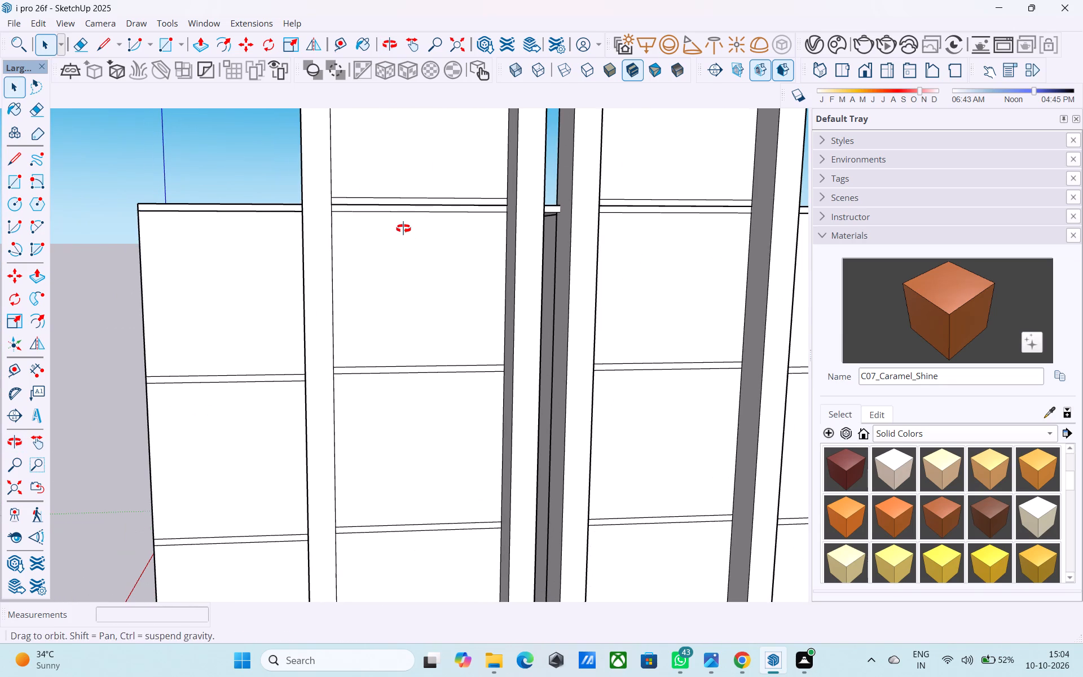
scroll(402, 225, up, 3)
middle_click(402, 225)
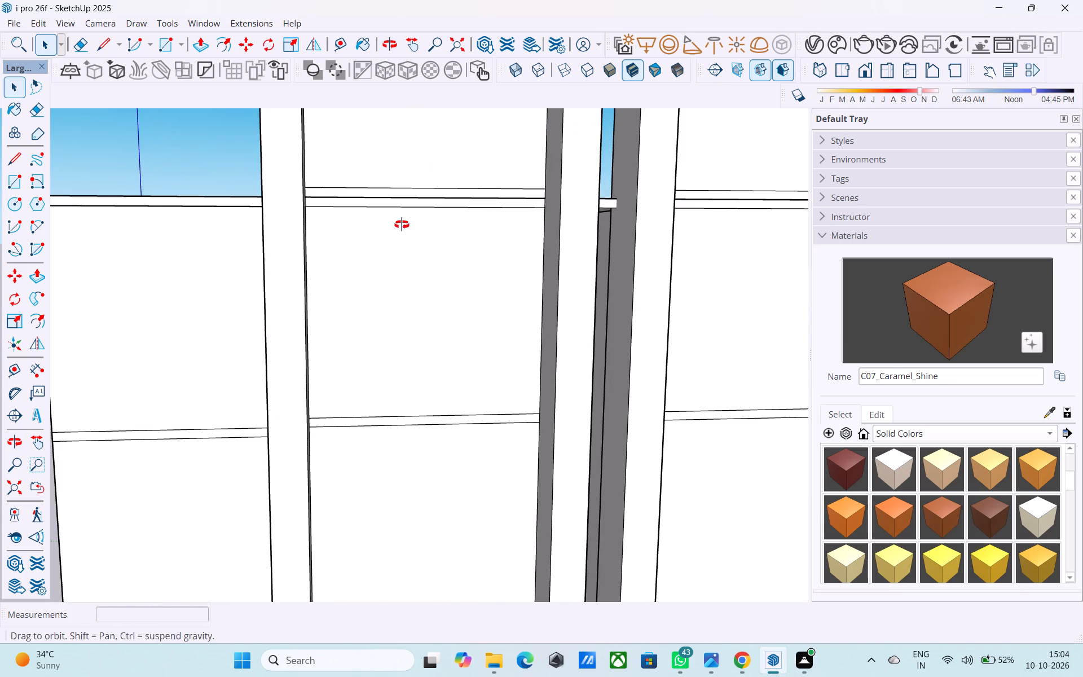
middle_click(402, 225)
scroll(402, 225, down, 5)
key(Escape)
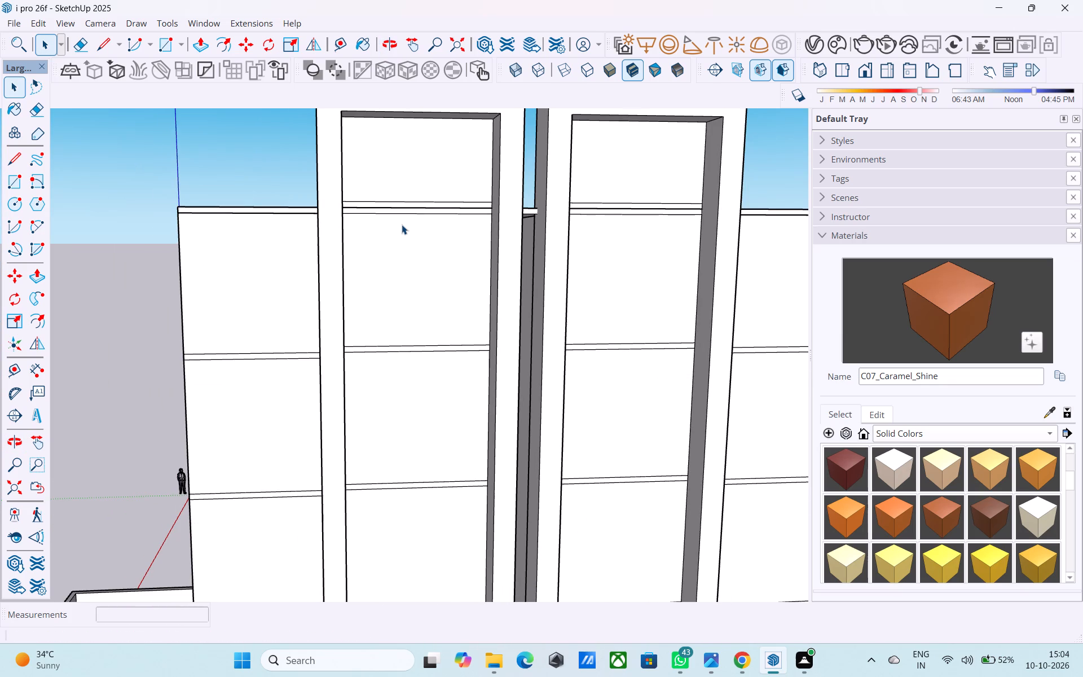
shift+middle_drag(402, 225, 399, 241)
scroll(397, 235, up, 7)
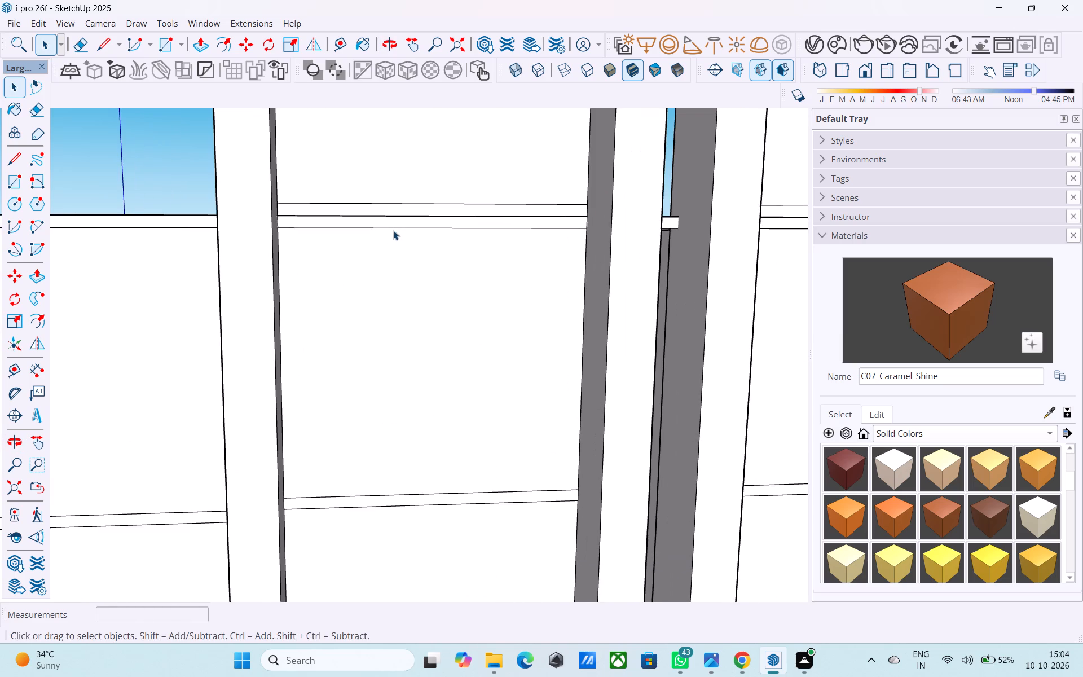
scroll(393, 230, down, 2)
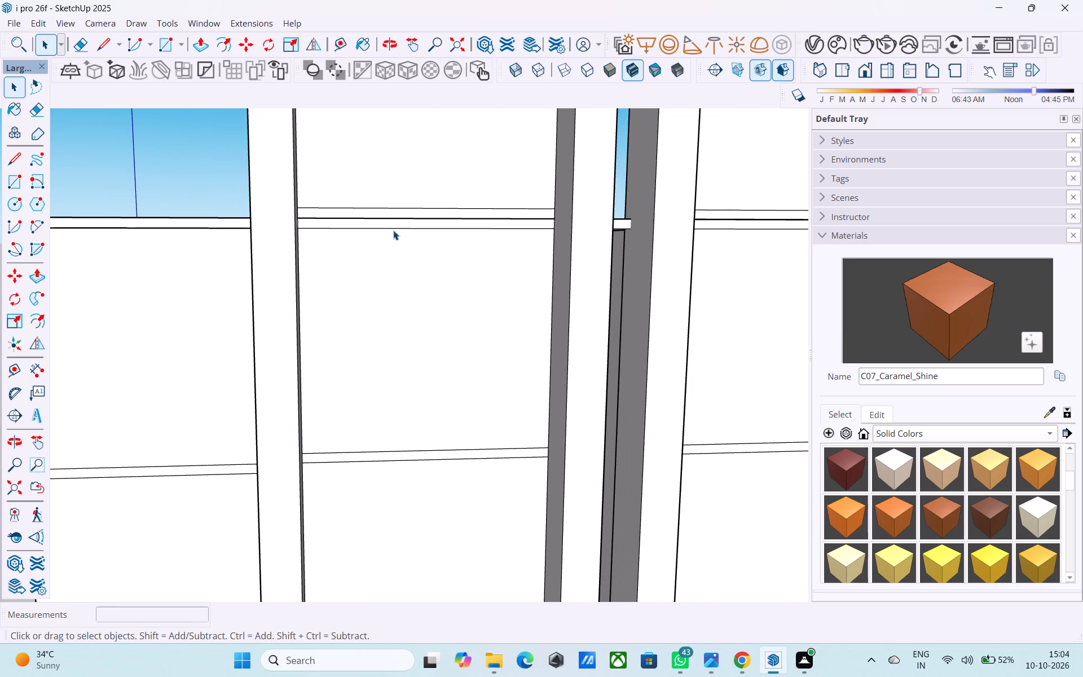
scroll(393, 230, down, 14)
middle_drag(399, 257, 597, 190)
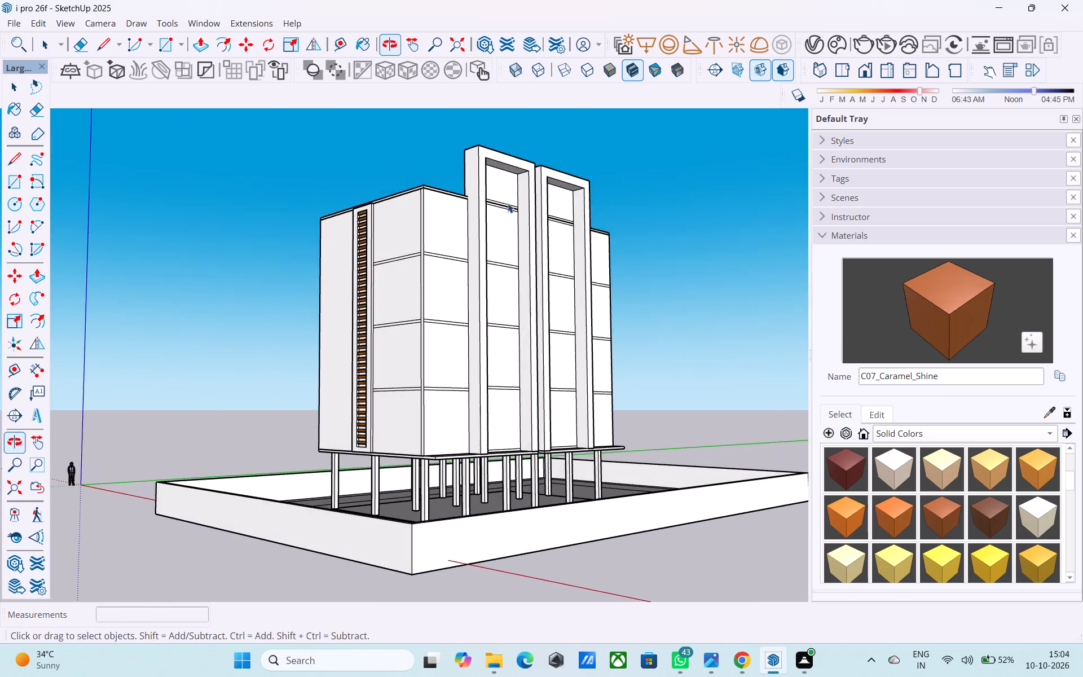
middle_drag(428, 193, 263, 310)
middle_drag(386, 263, 424, 369)
scroll(432, 337, up, 5)
middle_drag(427, 280, 495, 374)
scroll(507, 392, up, 5)
middle_drag(504, 397, 481, 250)
scroll(504, 284, up, 5)
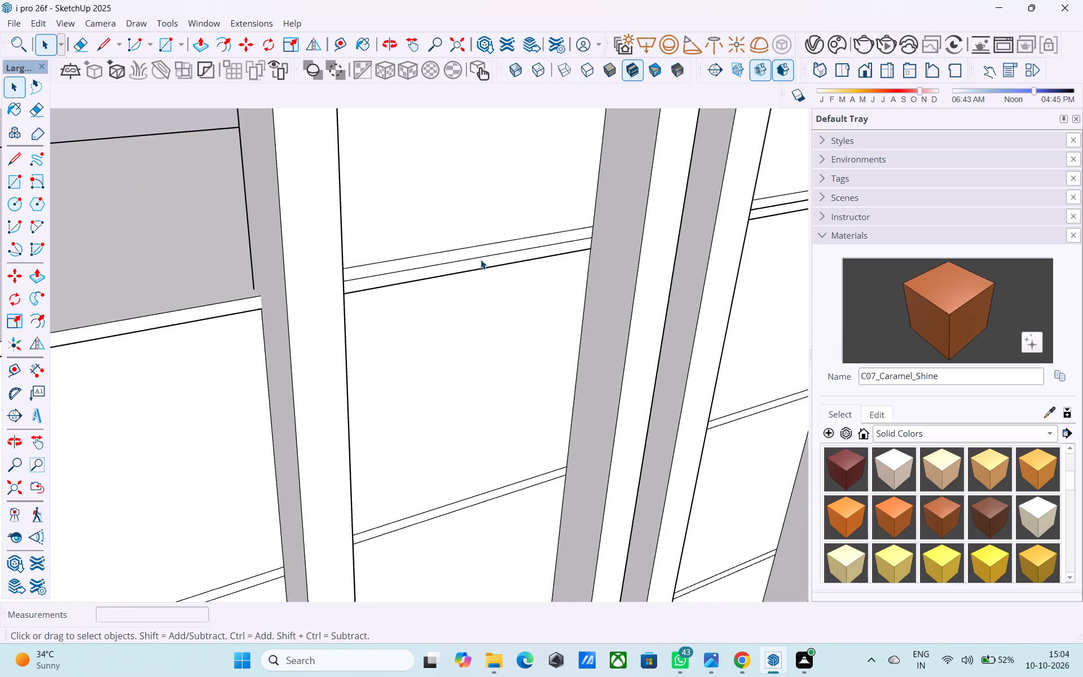
middle_drag(433, 214, 450, 262)
scroll(450, 262, up, 3)
middle_drag(430, 243, 425, 300)
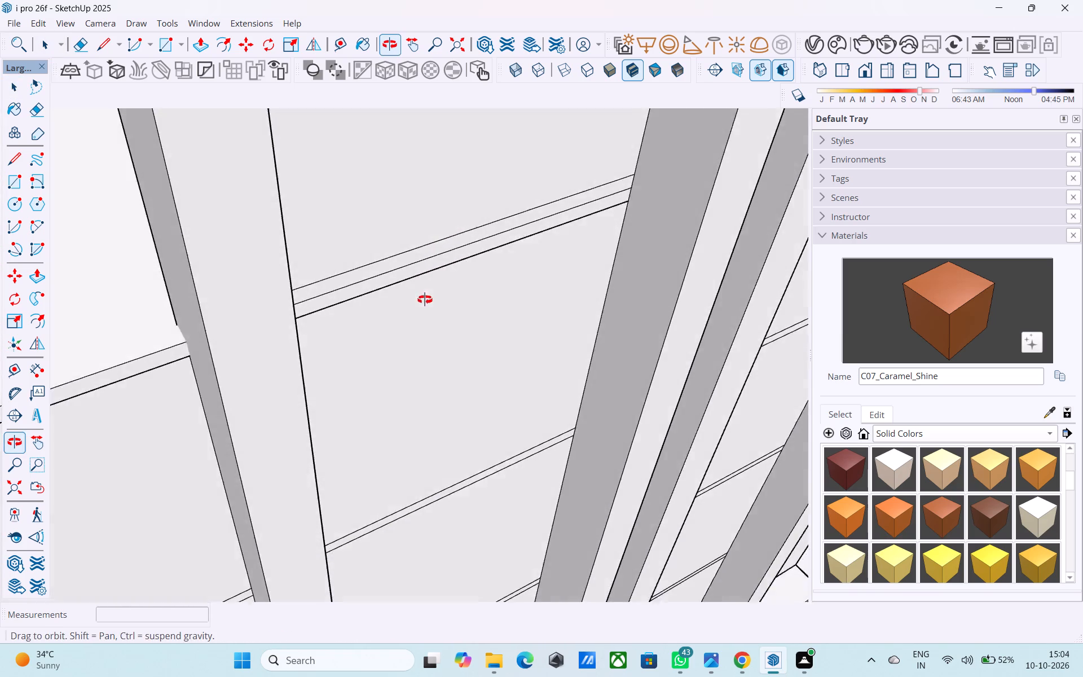
middle_drag(425, 300, 424, 301)
scroll(422, 302, down, 6)
scroll(421, 308, up, 1)
scroll(421, 308, down, 6)
Draw a line about 9" long closing the roof slab's notch beside the tall frame nearer the model origin.
middle_drag(539, 259, 288, 252)
middle_drag(407, 246, 238, 250)
scroll(345, 309, up, 7)
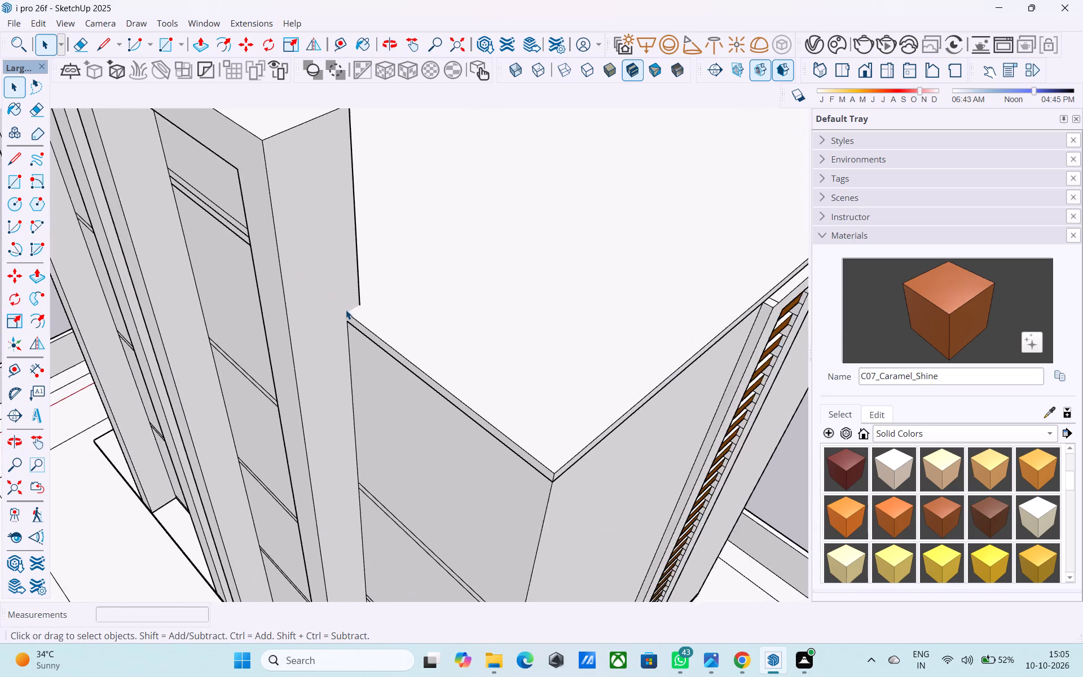
scroll(346, 310, up, 1)
double_click(355, 306)
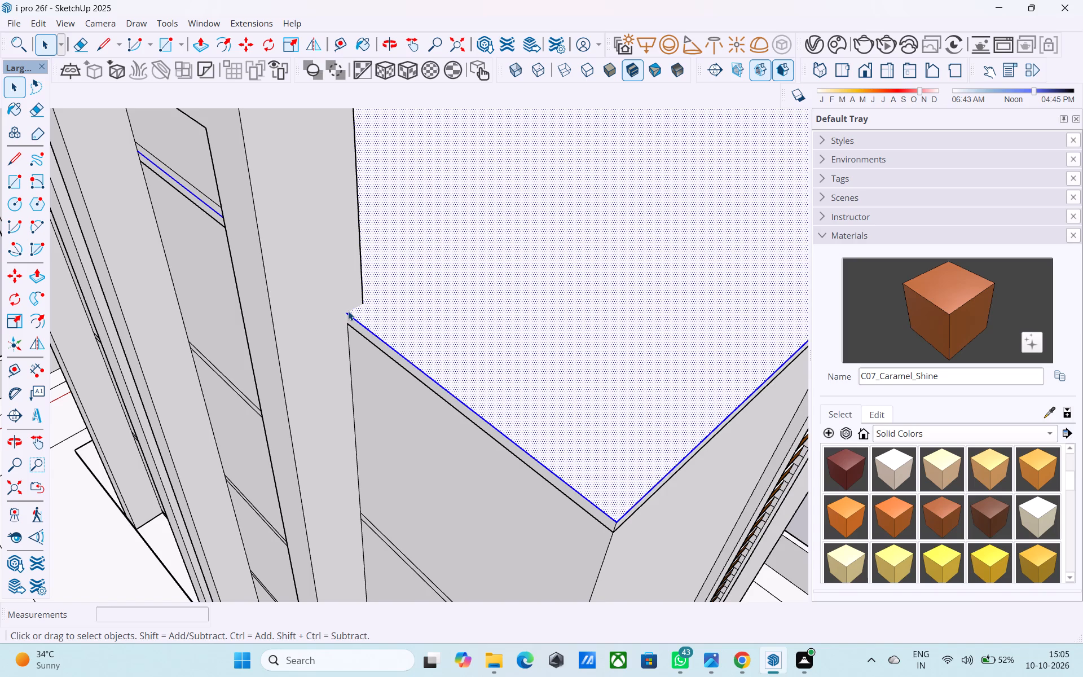
key(l)
click(348, 311)
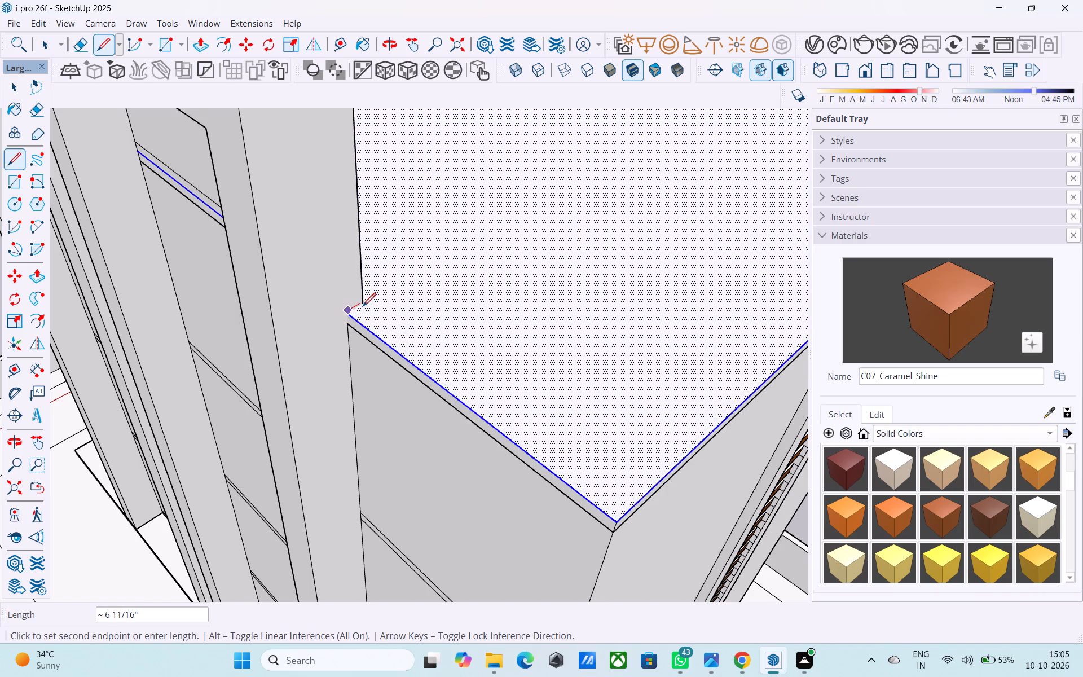
key(space)
scroll(352, 322, up, 11)
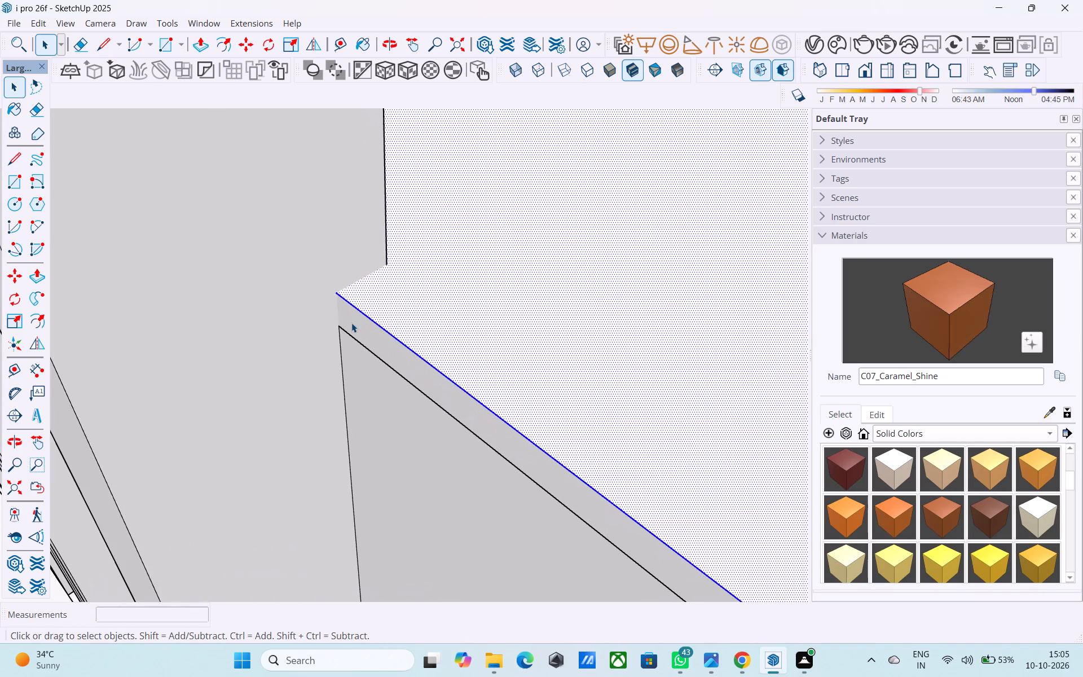
key(l)
scroll(347, 314, up, 3)
click(332, 289)
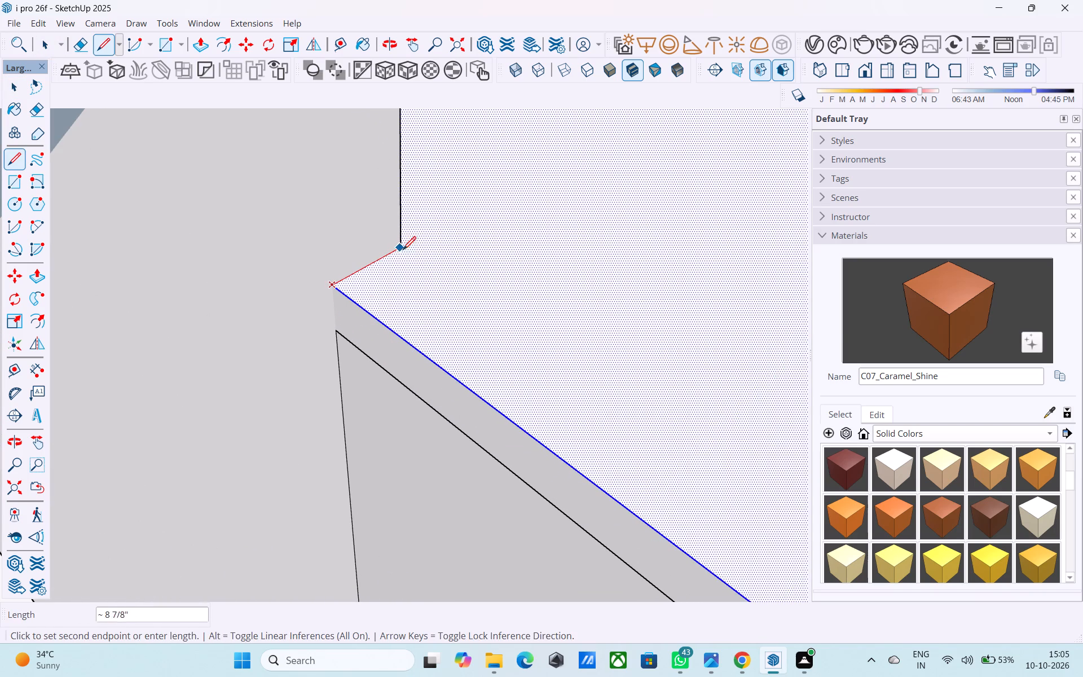
click(402, 249)
key(space)
Draw a short vertical line down the roof slab's thickness at the same corner beside the tall frame.
scroll(435, 305, down, 4)
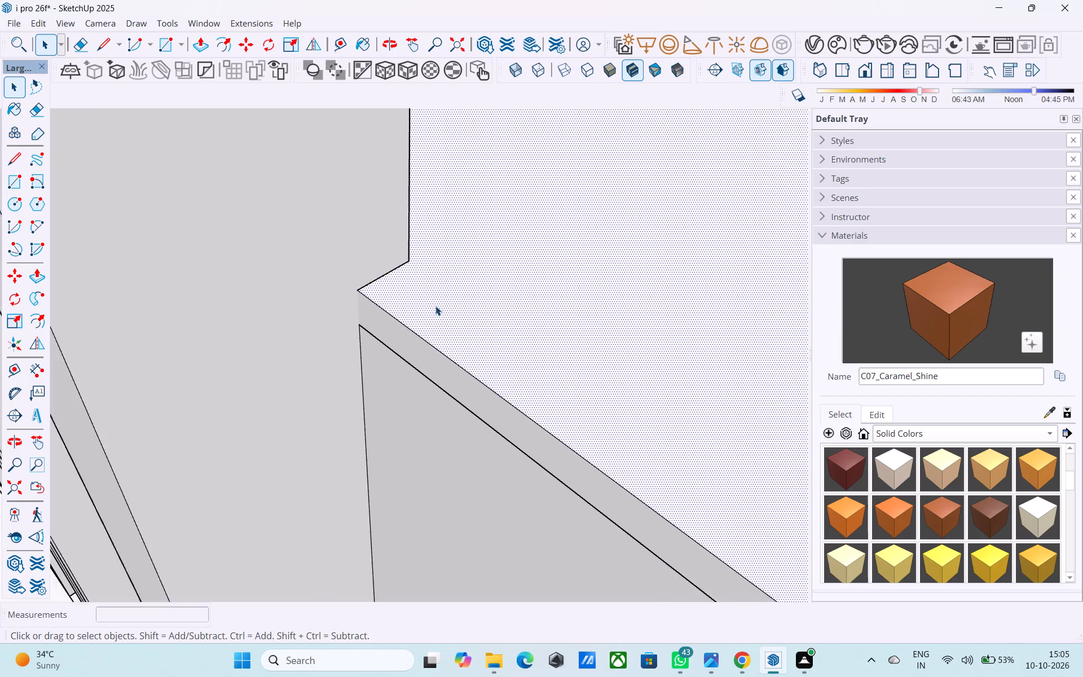
scroll(399, 291, down, 10)
scroll(378, 309, up, 2)
key(l)
scroll(378, 309, up, 5)
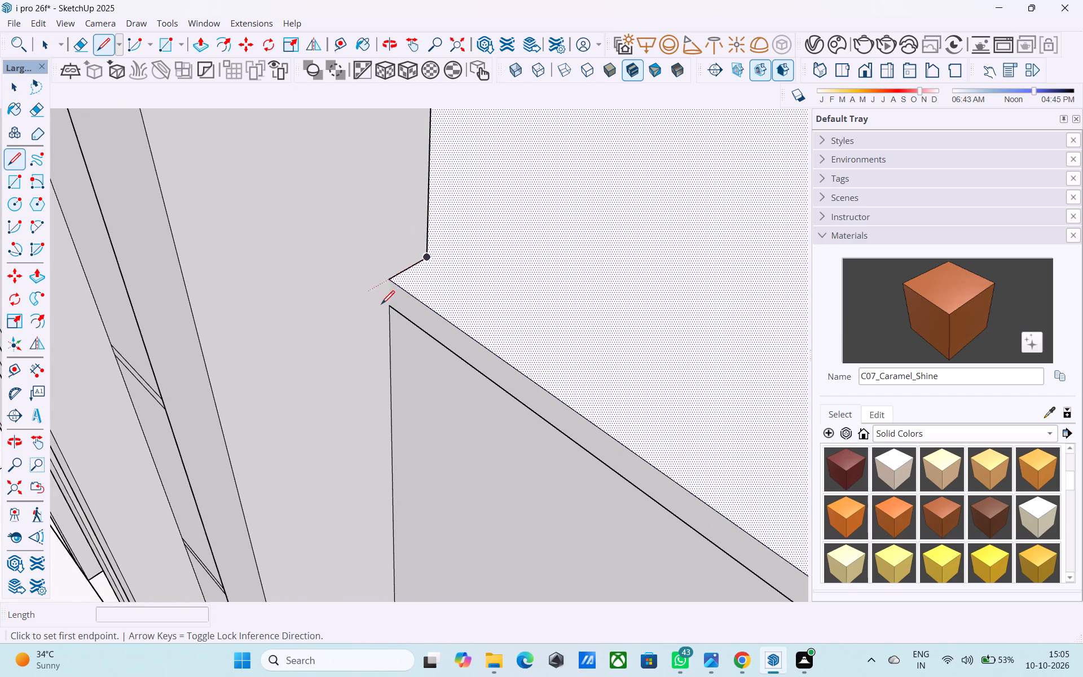
click(388, 279)
click(390, 305)
key(space)
scroll(390, 305, down, 9)
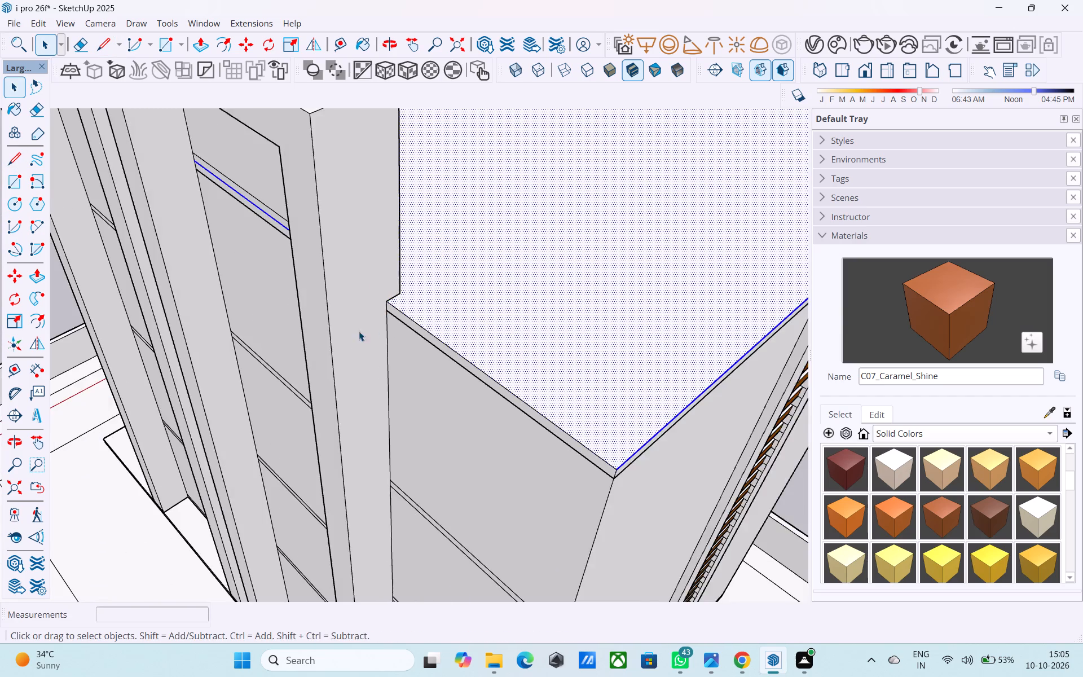
scroll(359, 331, down, 3)
middle_drag(264, 350, 446, 279)
scroll(416, 292, down, 13)
middle_drag(355, 306, 460, 270)
click(620, 222)
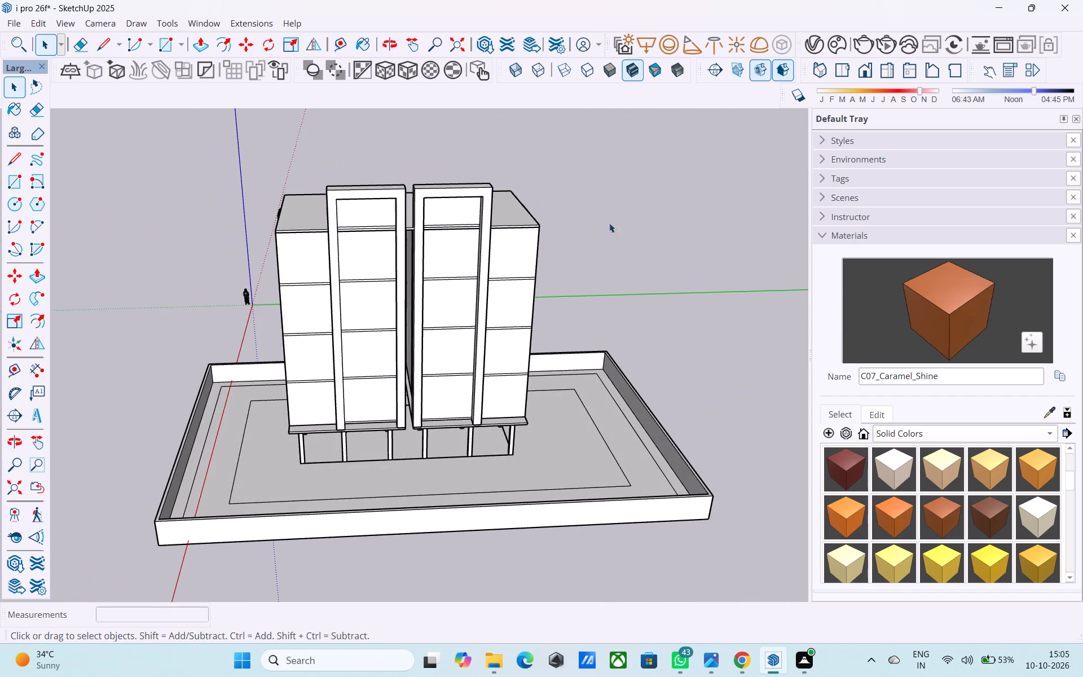
Draw a short line on the roof joining the front slab edge to the back corner of the other tall frame.
middle_drag(294, 286, 724, 304)
middle_drag(396, 300, 592, 183)
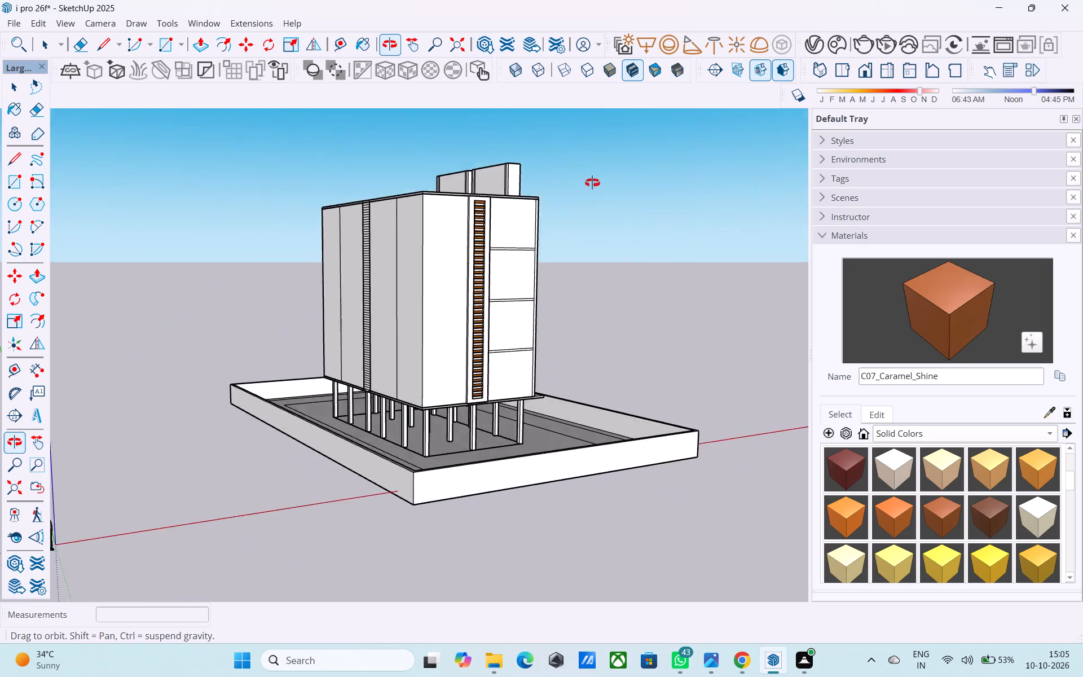
middle_drag(592, 183, 542, 268)
scroll(505, 198, up, 17)
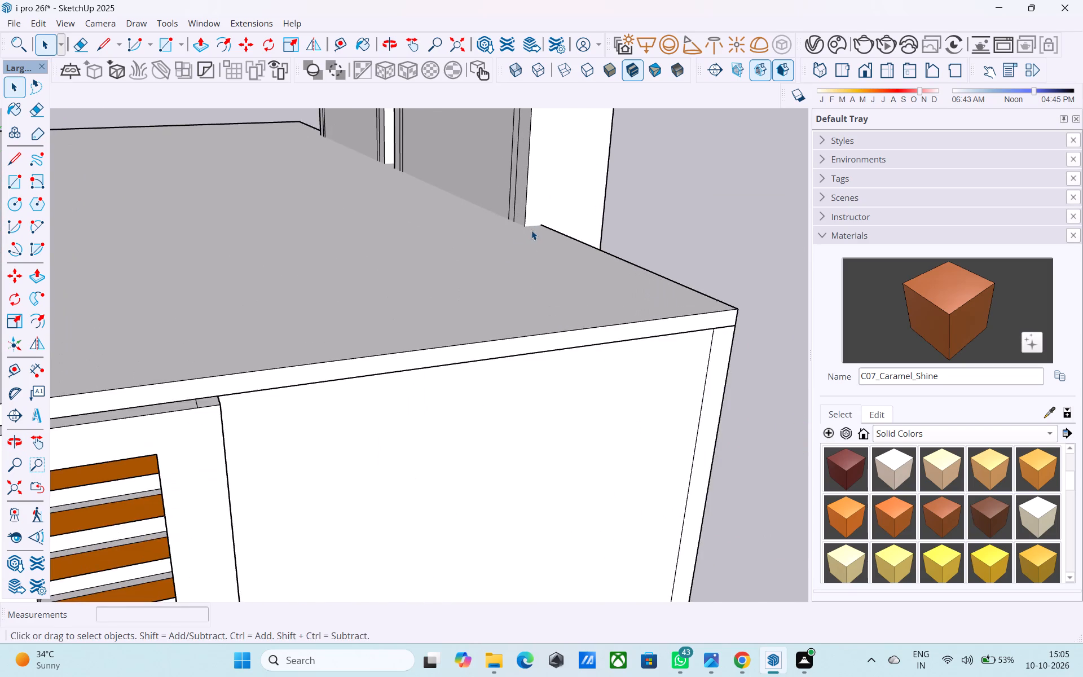
scroll(531, 230, up, 2)
key(l)
click(541, 225)
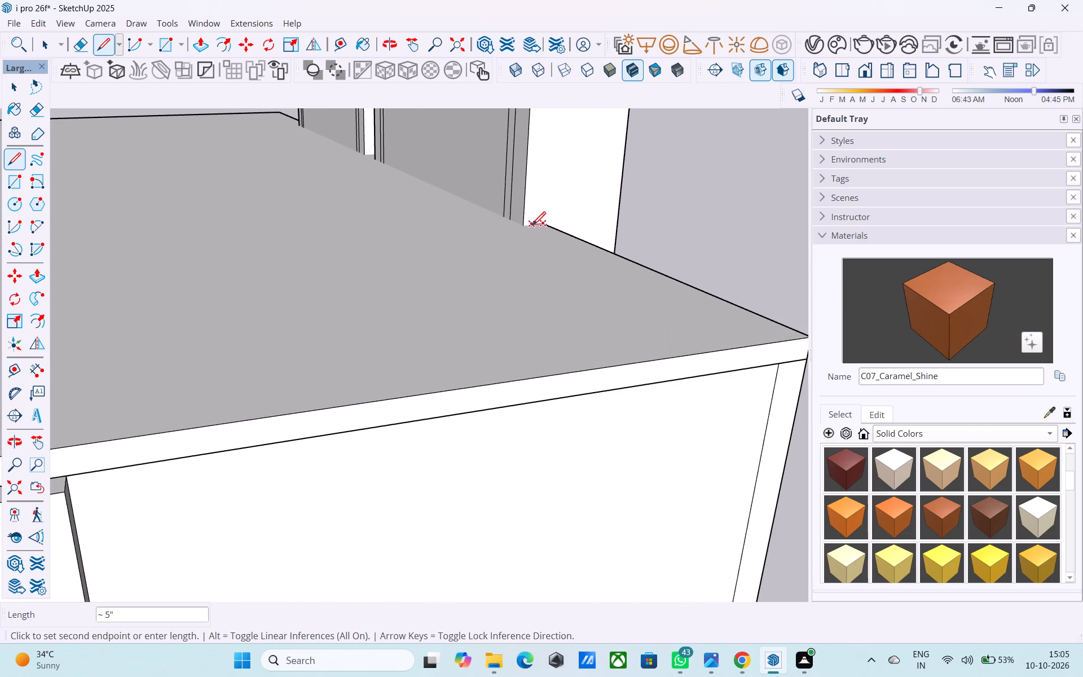
click(528, 228)
Draw a line on the roof from that frame corner along the back faces of both tall frames to the far frame.
click(525, 228)
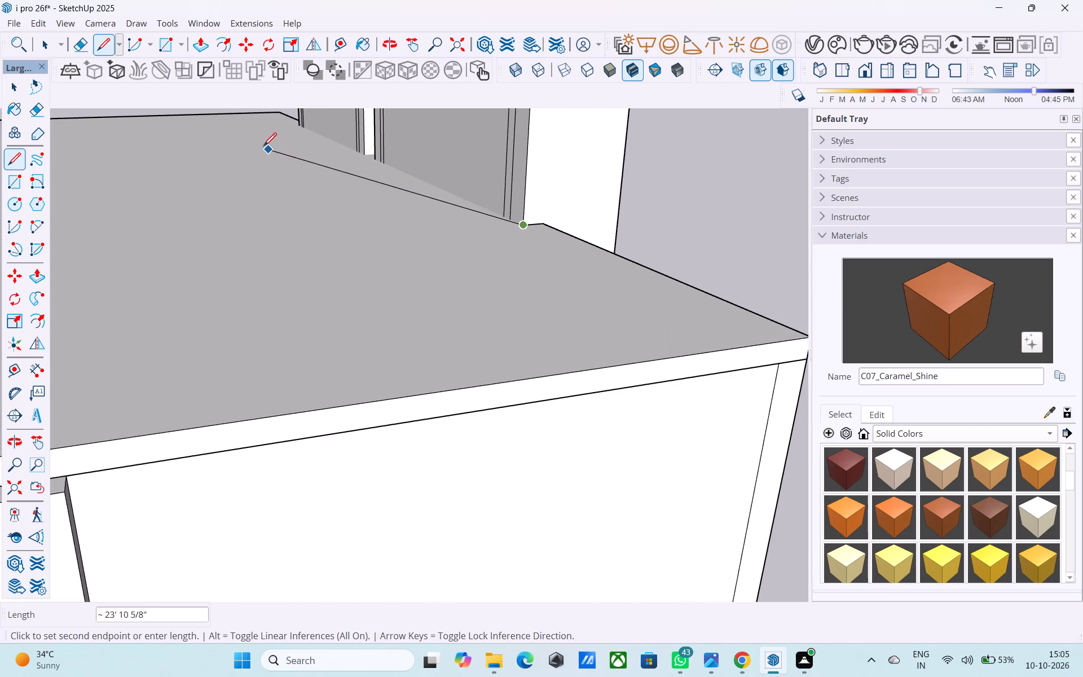
middle_drag(275, 133, 329, 287)
scroll(331, 281, up, 9)
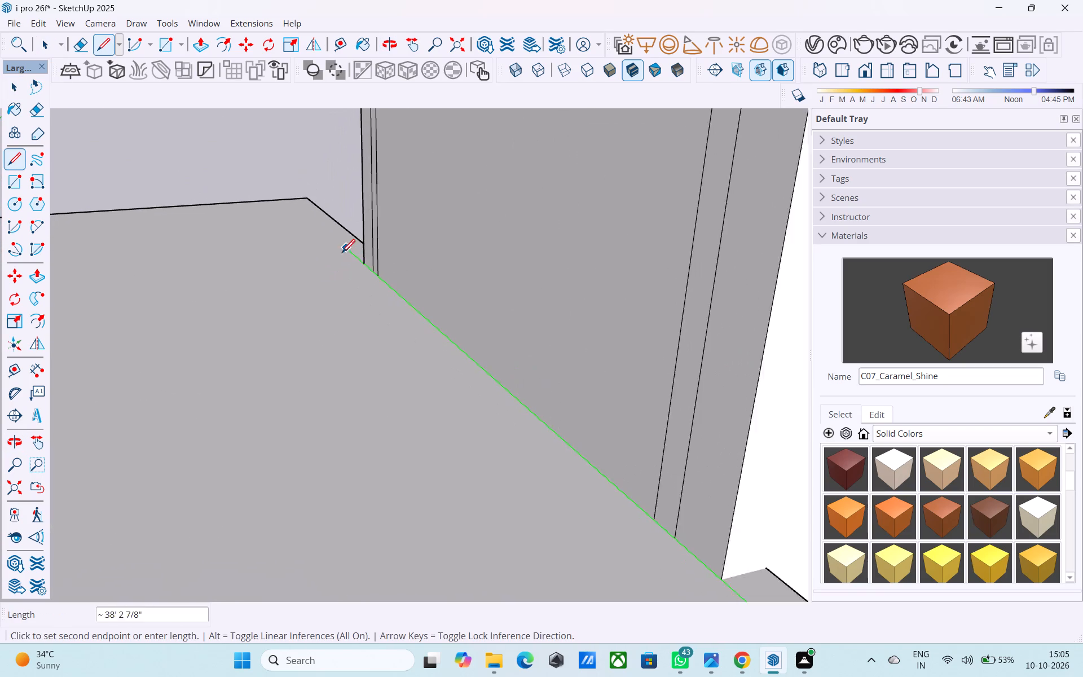
click(372, 270)
scroll(286, 261, down, 16)
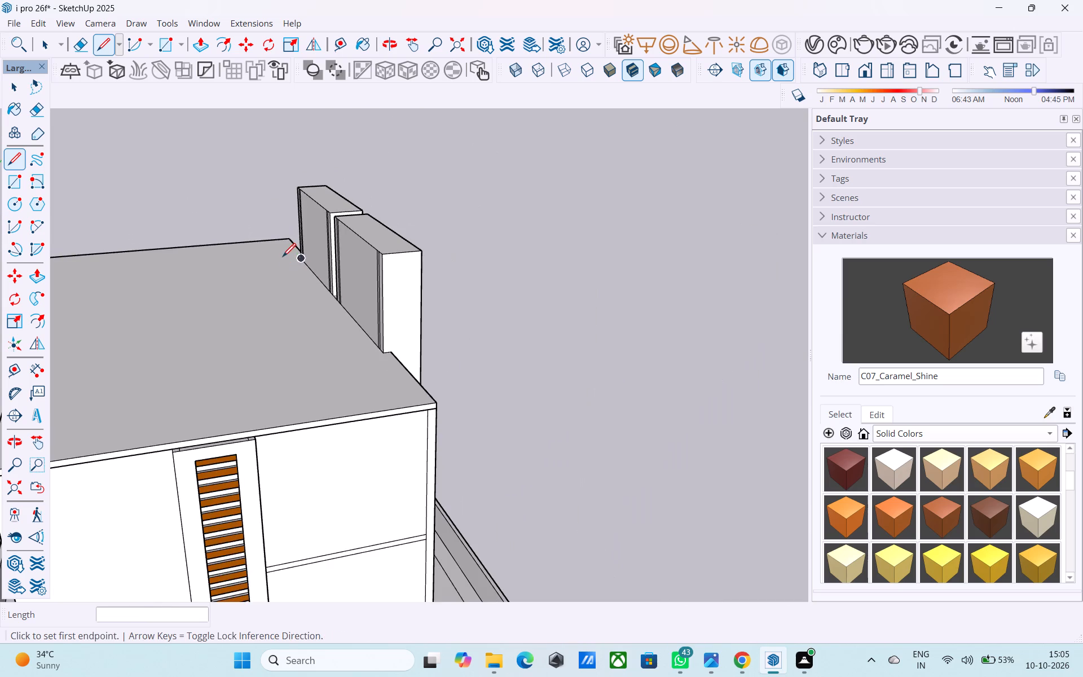
key(space)
scroll(289, 262, down, 5)
click(430, 252)
Save the model with the new roof edge lines.
middle_drag(411, 257, 88, 265)
middle_drag(482, 249, 327, 280)
key(ctrl+s)
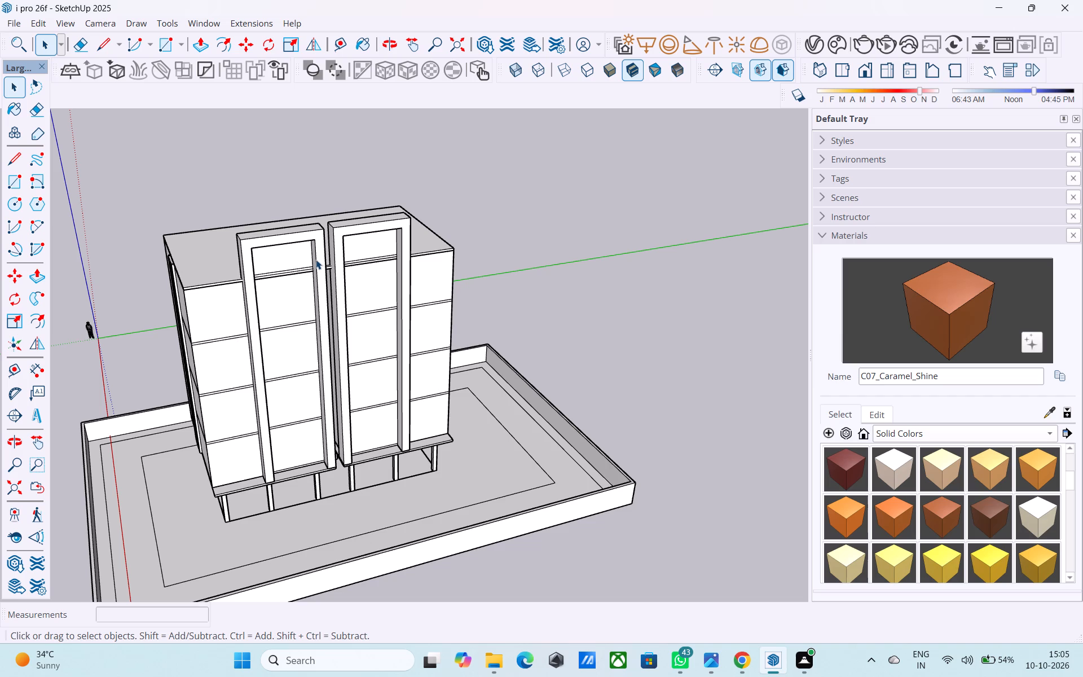
scroll(321, 272, down, 1)
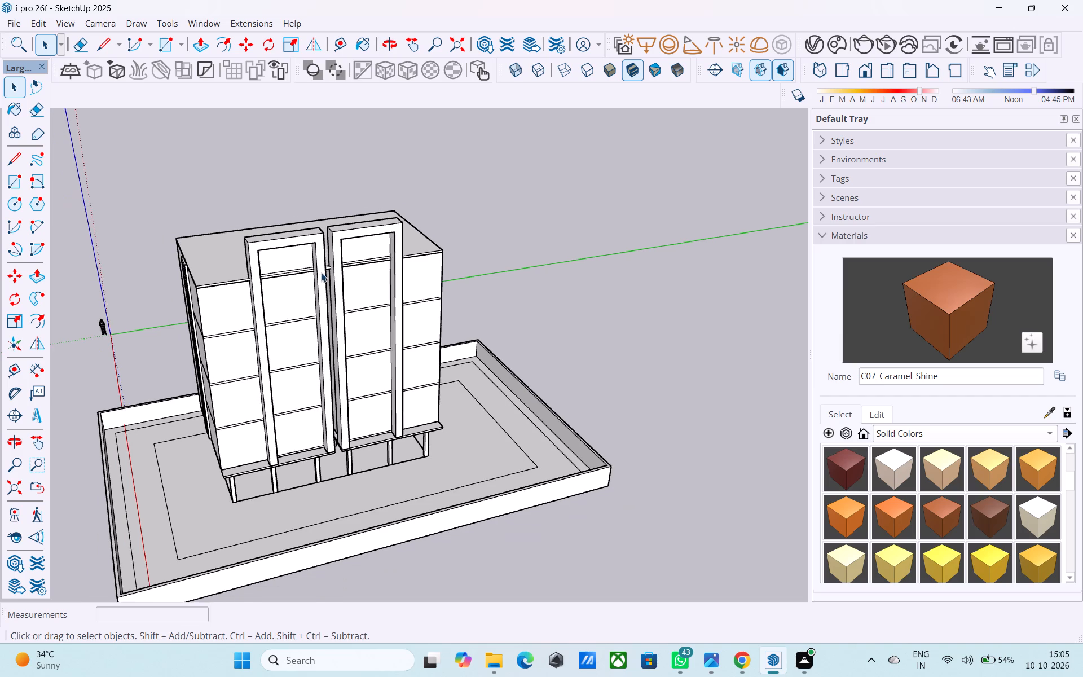
middle_drag(321, 272, 365, 235)
shift+middle_drag(343, 273, 463, 266)
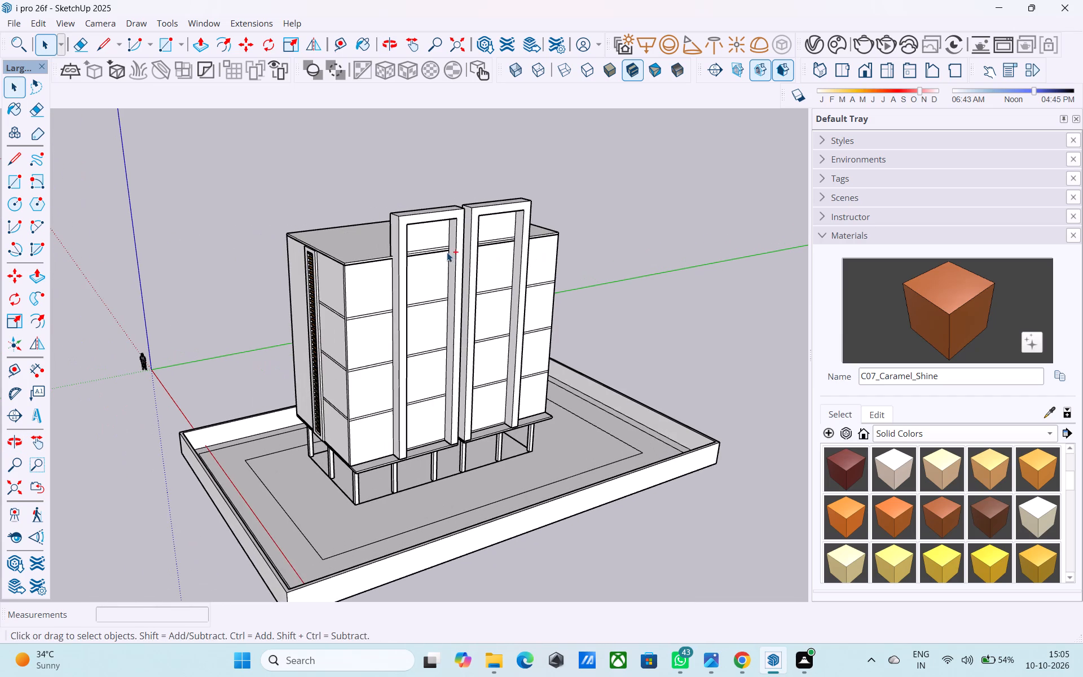
key(ctrl+s)
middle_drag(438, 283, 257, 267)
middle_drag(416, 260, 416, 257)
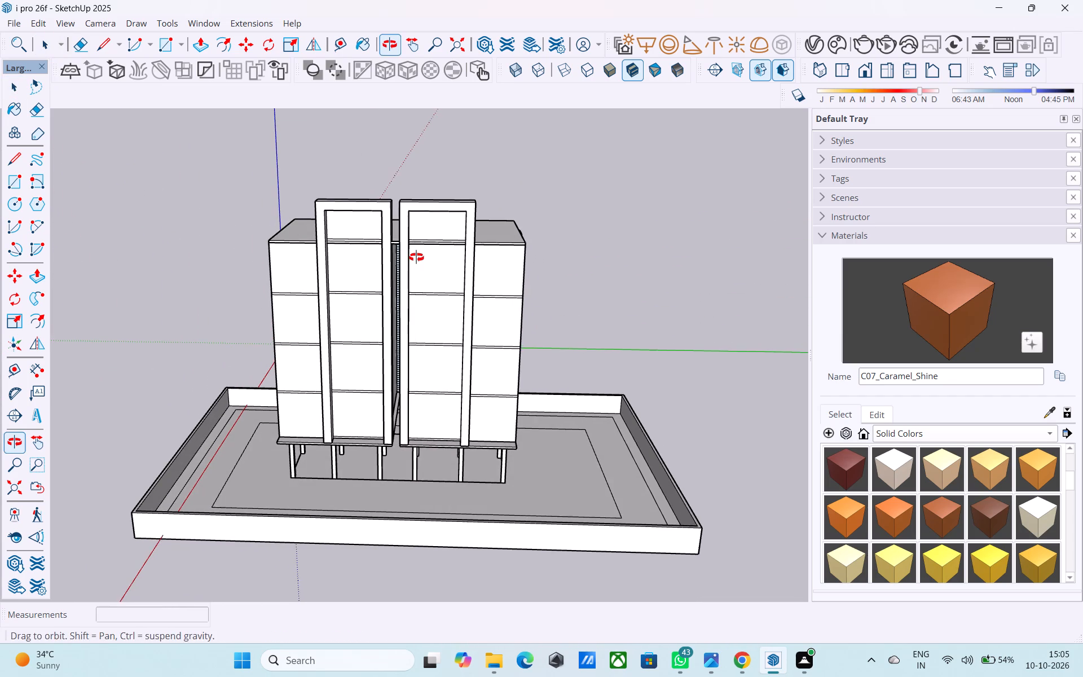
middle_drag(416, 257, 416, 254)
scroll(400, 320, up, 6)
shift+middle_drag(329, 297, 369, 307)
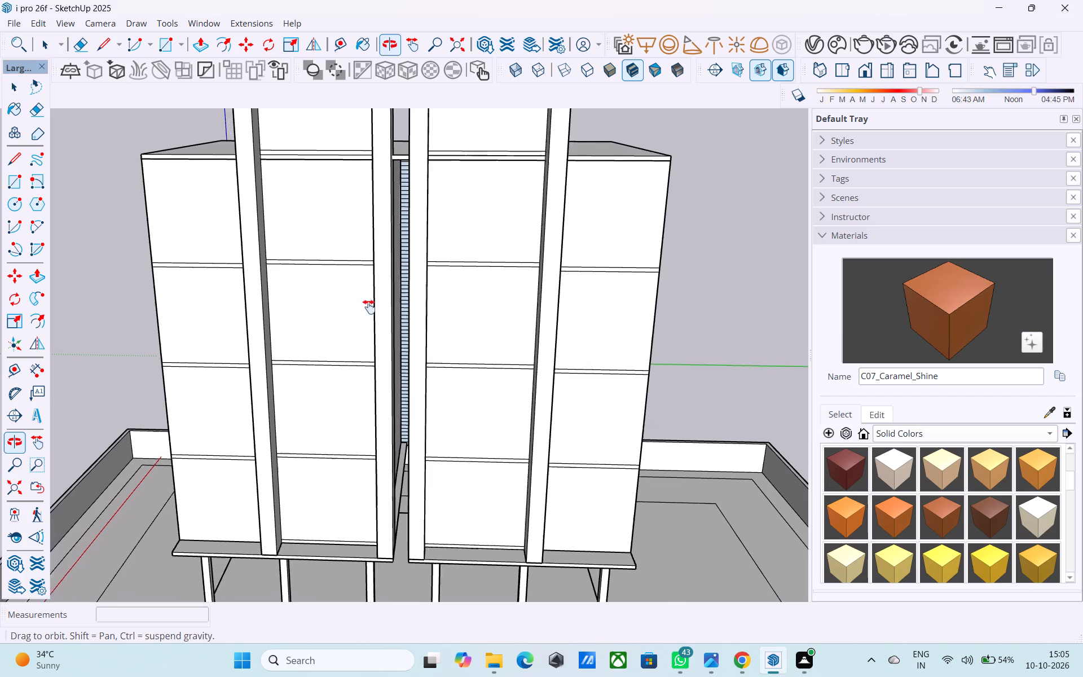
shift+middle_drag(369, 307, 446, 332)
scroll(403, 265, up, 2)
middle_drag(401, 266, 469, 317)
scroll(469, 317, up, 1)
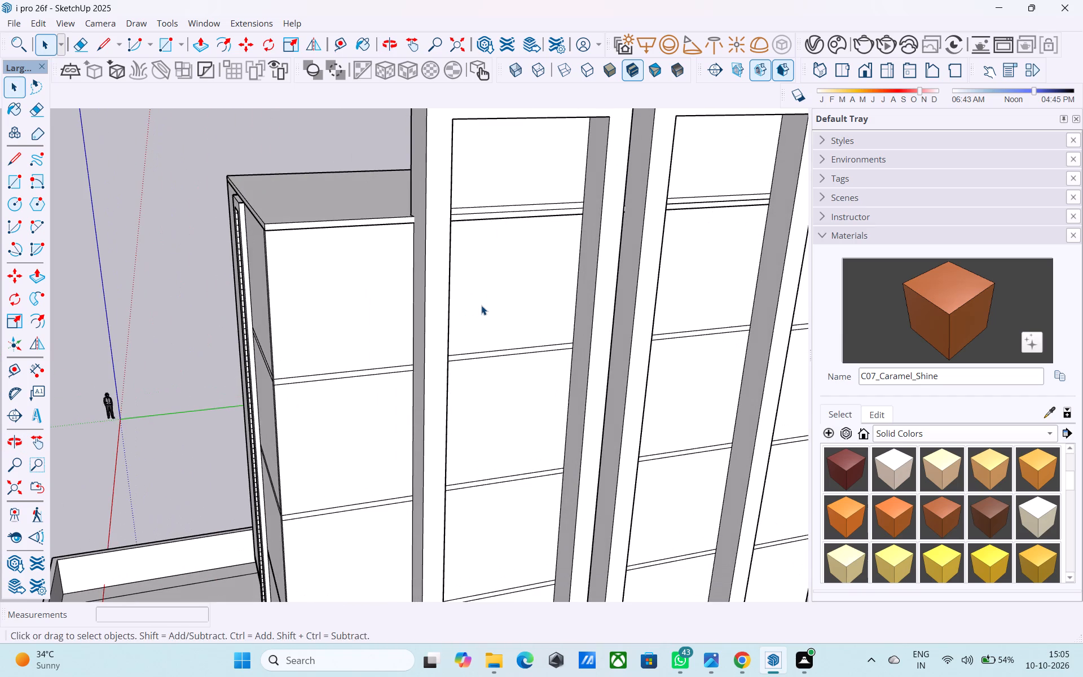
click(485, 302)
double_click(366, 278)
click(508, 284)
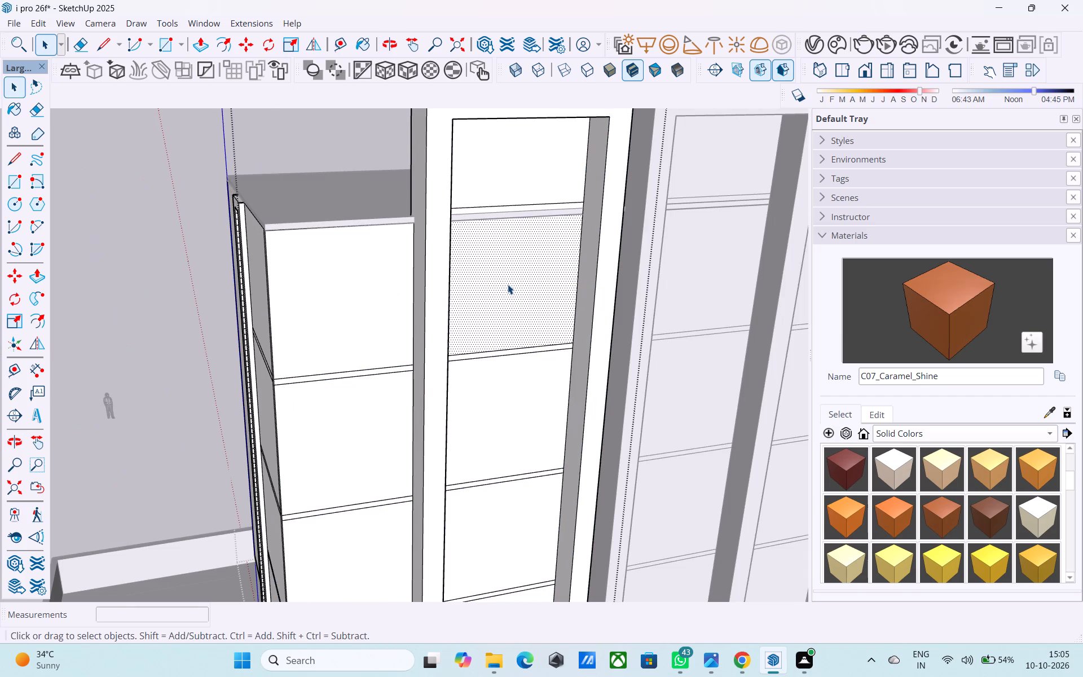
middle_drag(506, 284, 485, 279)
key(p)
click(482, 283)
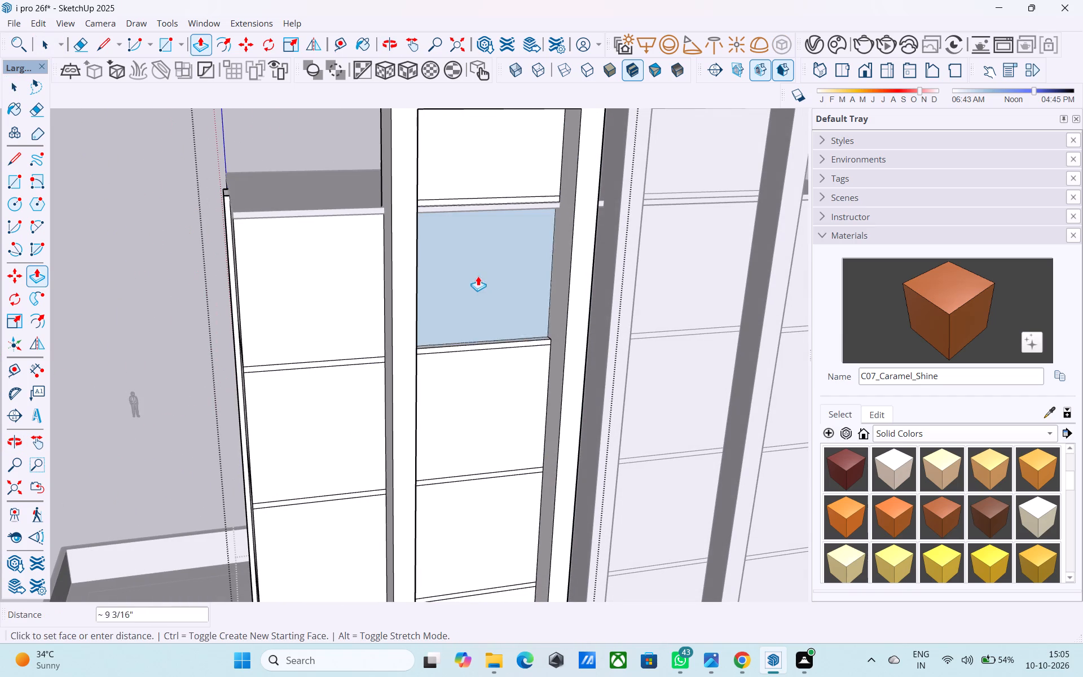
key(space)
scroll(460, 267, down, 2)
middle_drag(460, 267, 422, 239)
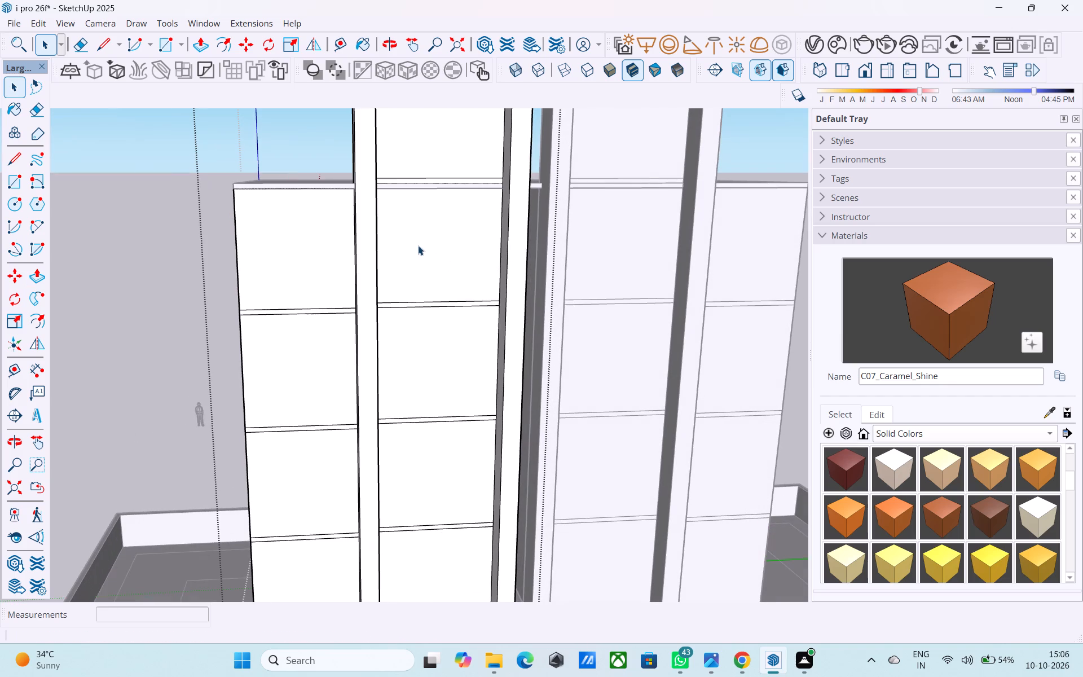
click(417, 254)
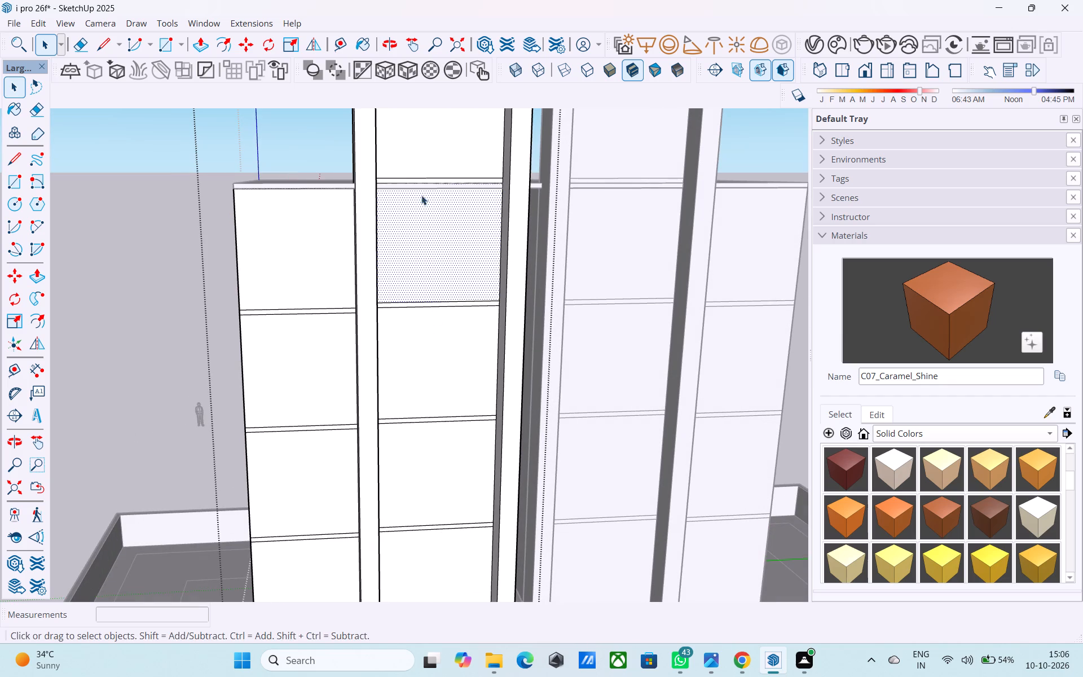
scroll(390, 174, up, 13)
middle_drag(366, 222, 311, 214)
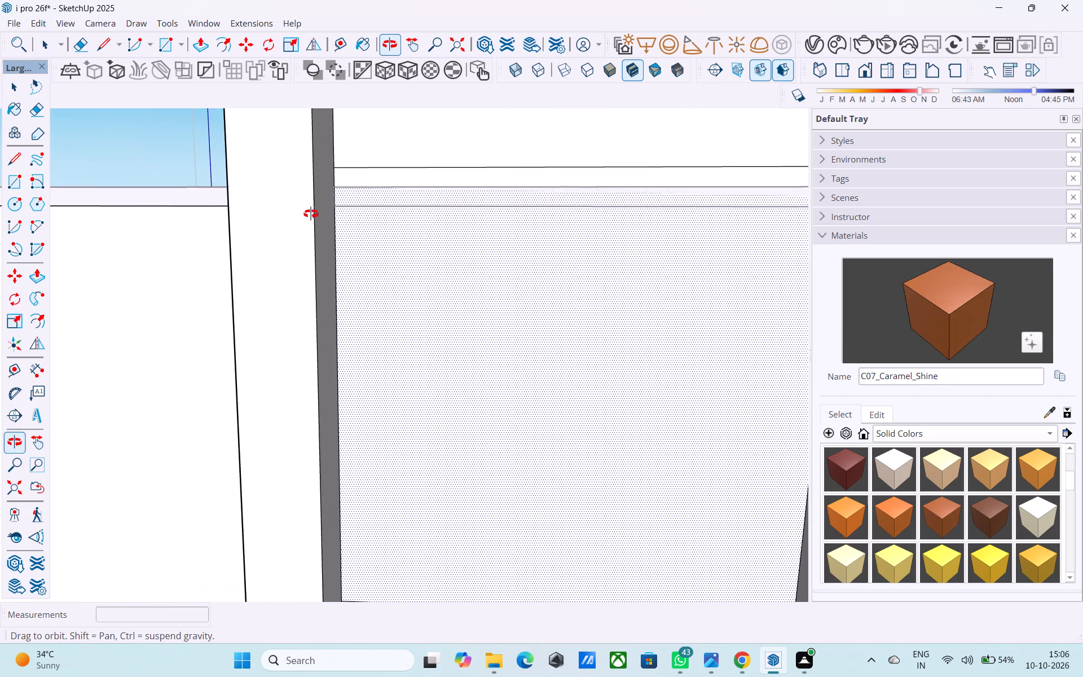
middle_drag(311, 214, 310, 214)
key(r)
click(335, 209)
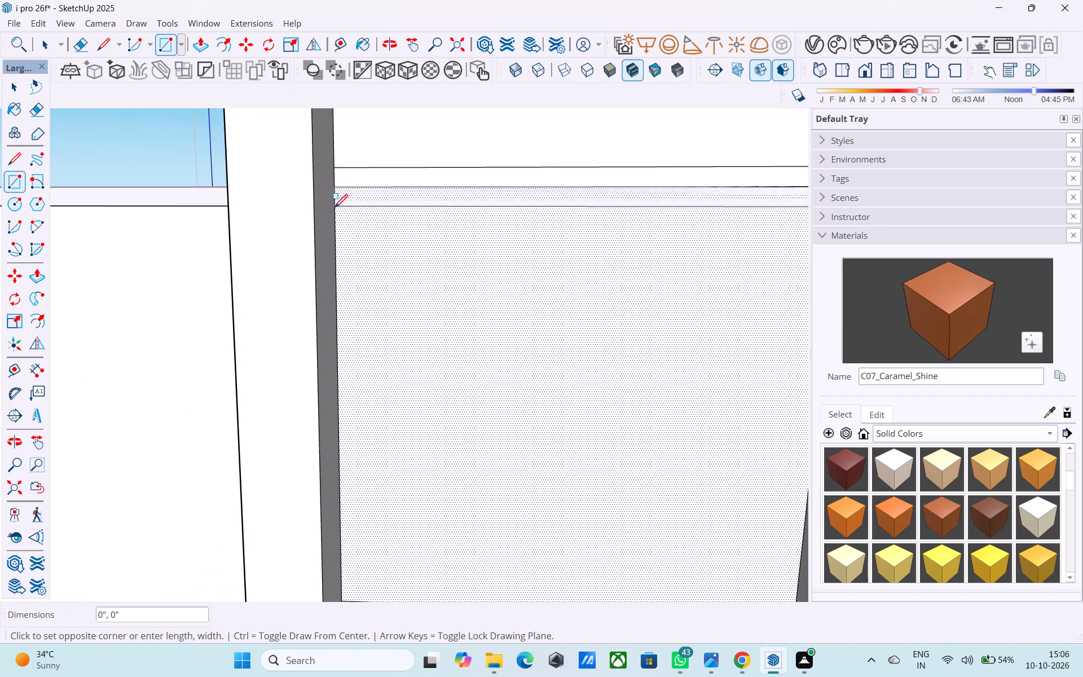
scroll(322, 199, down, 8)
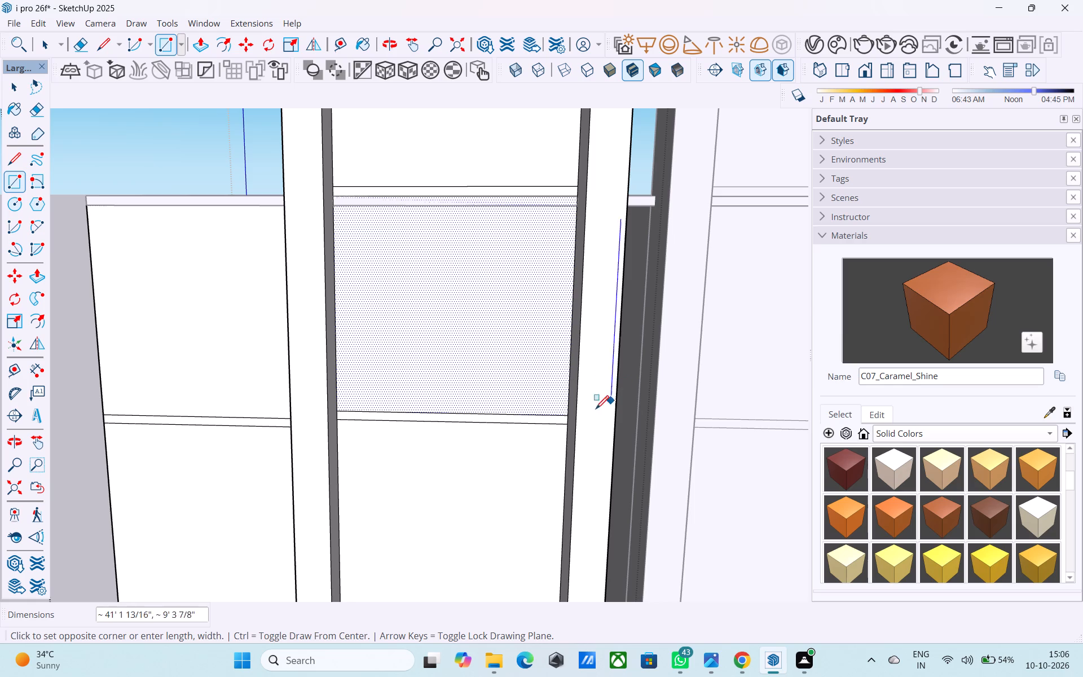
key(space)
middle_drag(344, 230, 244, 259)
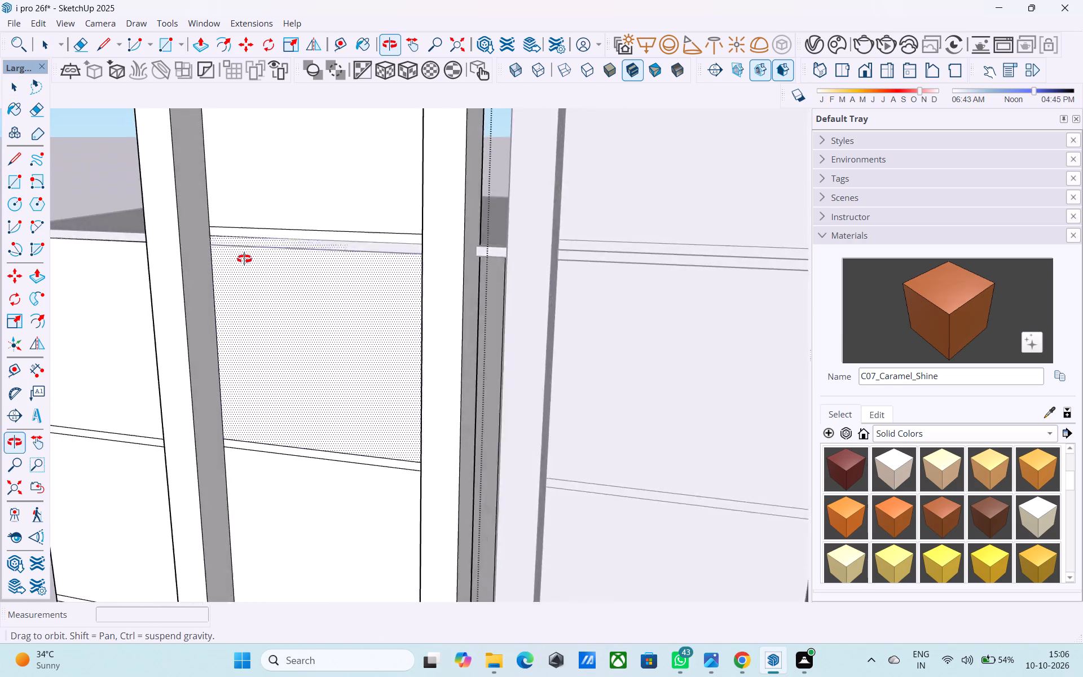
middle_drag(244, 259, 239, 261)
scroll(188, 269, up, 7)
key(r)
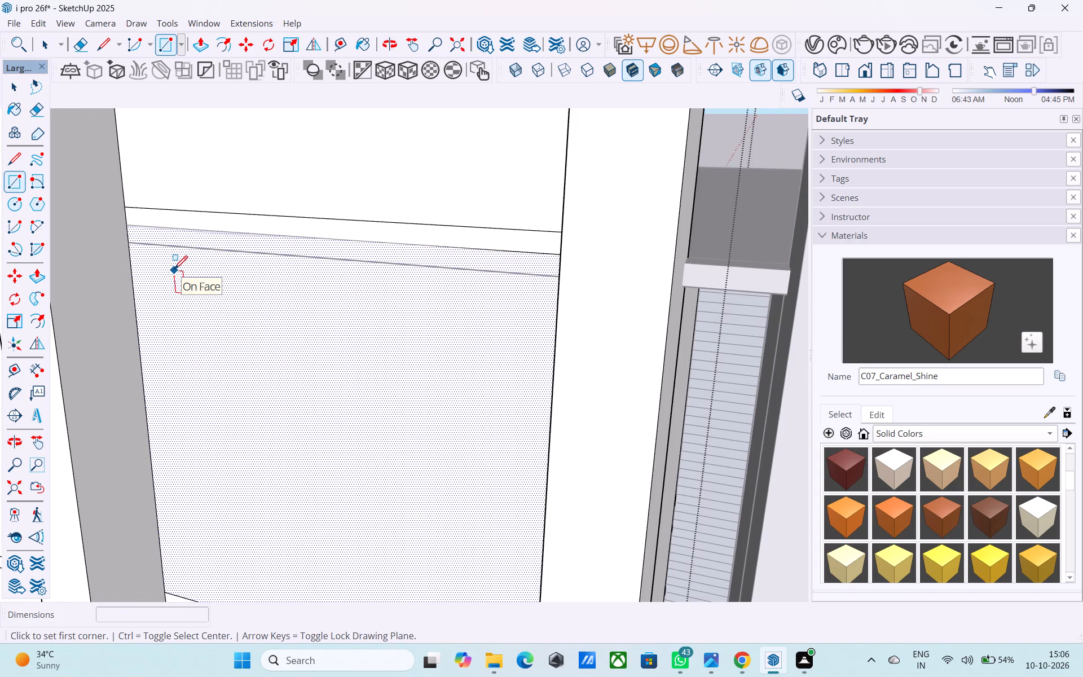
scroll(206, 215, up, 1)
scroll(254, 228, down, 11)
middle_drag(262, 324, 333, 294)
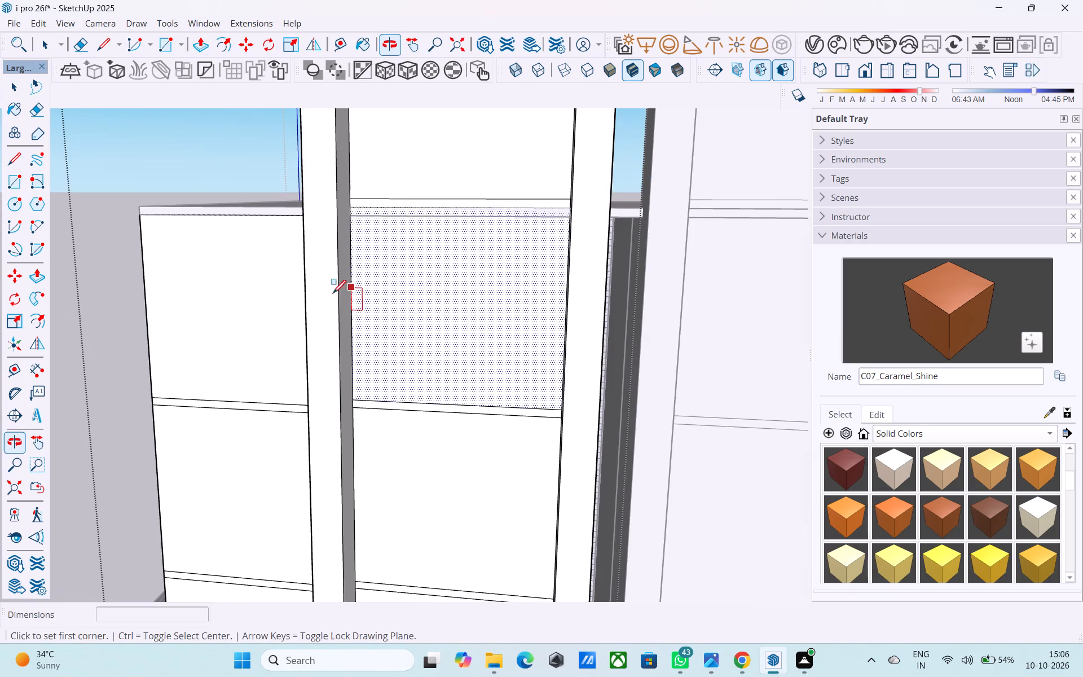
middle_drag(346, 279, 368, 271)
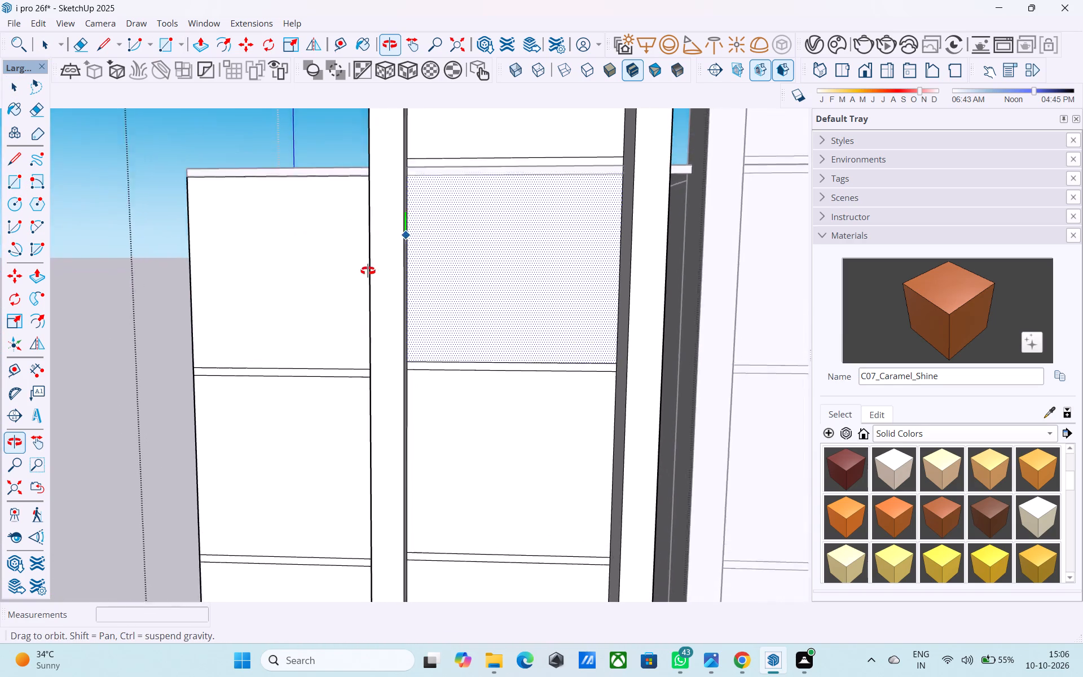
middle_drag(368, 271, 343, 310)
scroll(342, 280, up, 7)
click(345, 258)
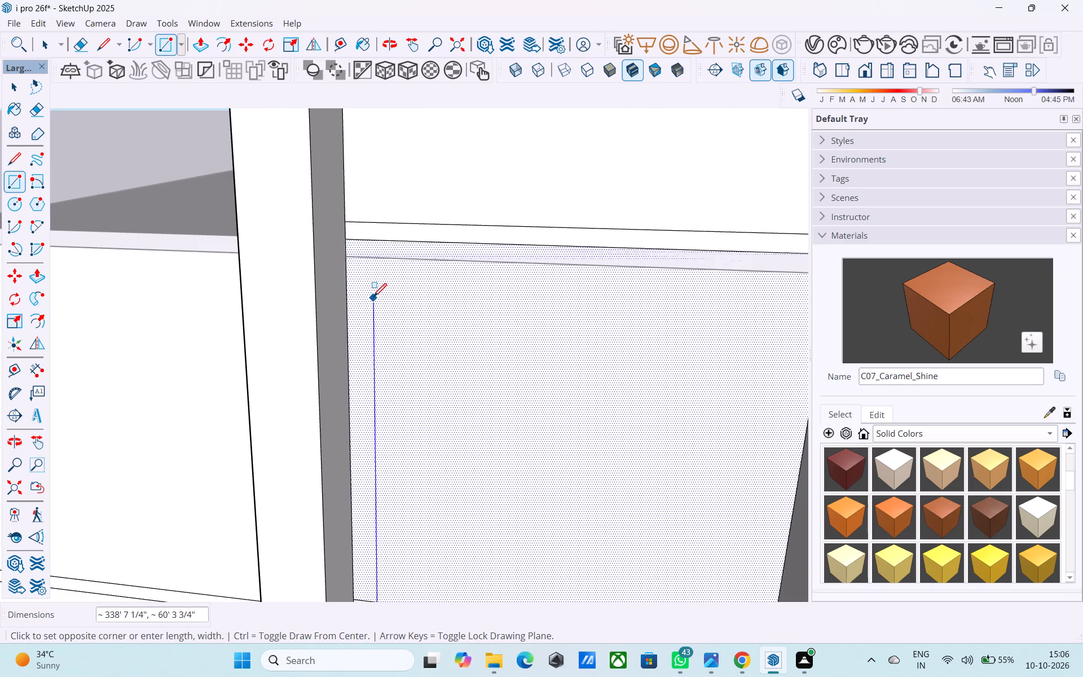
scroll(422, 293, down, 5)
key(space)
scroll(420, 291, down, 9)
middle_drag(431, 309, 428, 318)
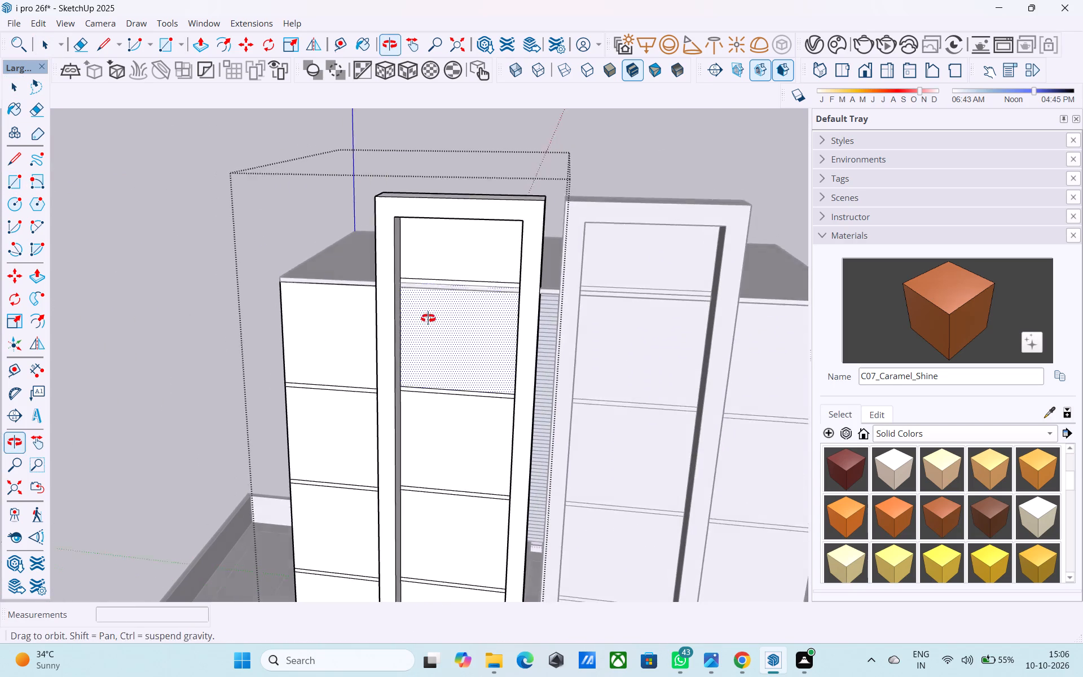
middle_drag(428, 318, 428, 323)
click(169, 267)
Draw a rectangle about 10' 4 7/8" by 12' 8 11/16" on the top-storey panel inside the facade's left-hand tall frame, below the roof slab.
middle_drag(445, 325, 391, 306)
scroll(378, 306, up, 5)
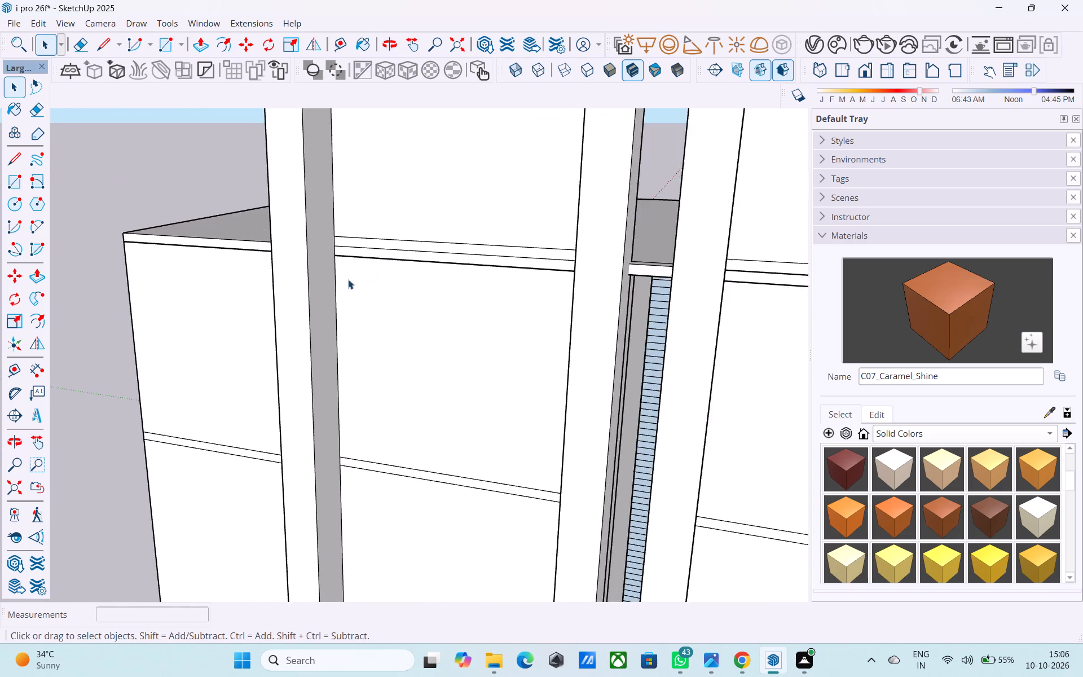
scroll(348, 279, up, 4)
click(340, 255)
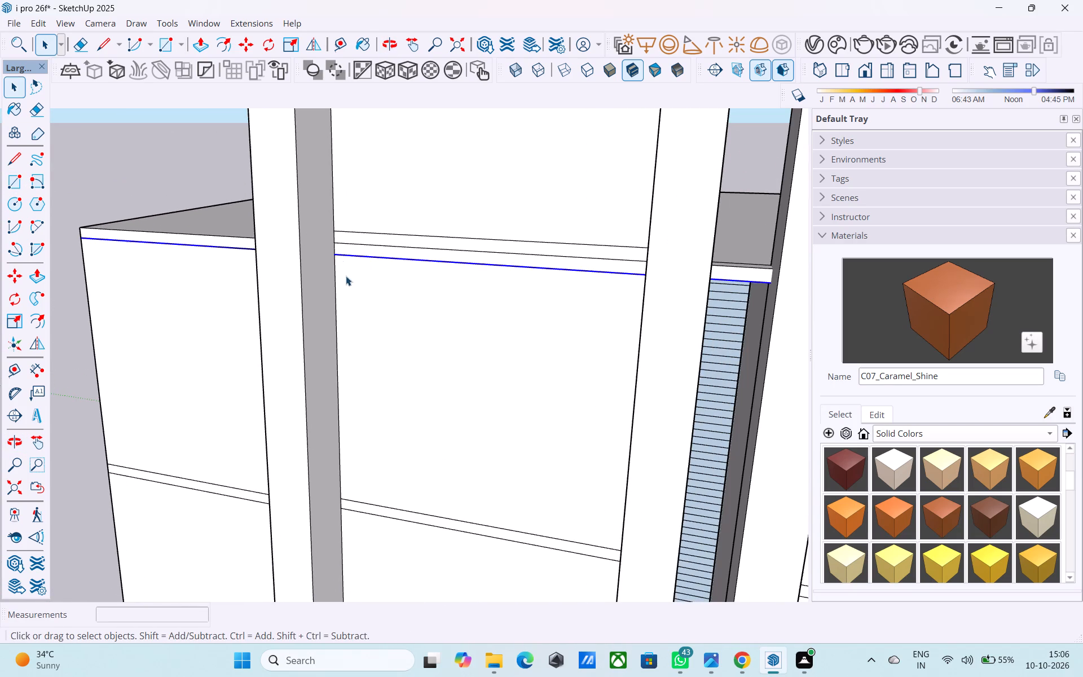
middle_drag(348, 279, 350, 270)
middle_drag(360, 288, 367, 280)
double_click(353, 257)
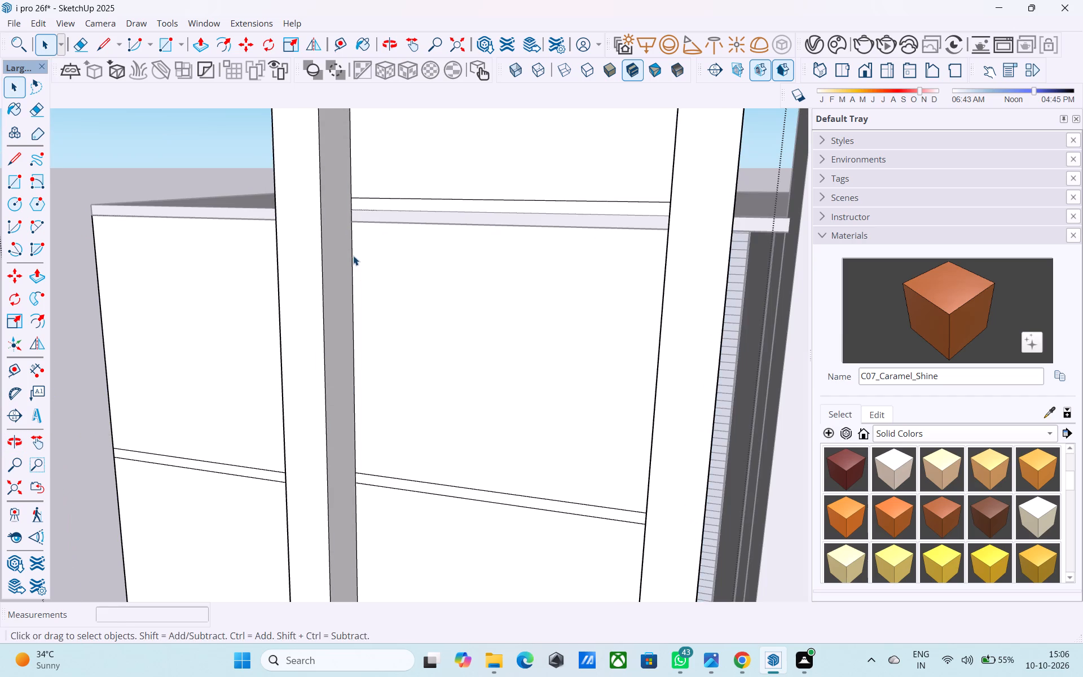
key(r)
click(351, 241)
scroll(461, 331, down, 2)
middle_drag(473, 351, 476, 350)
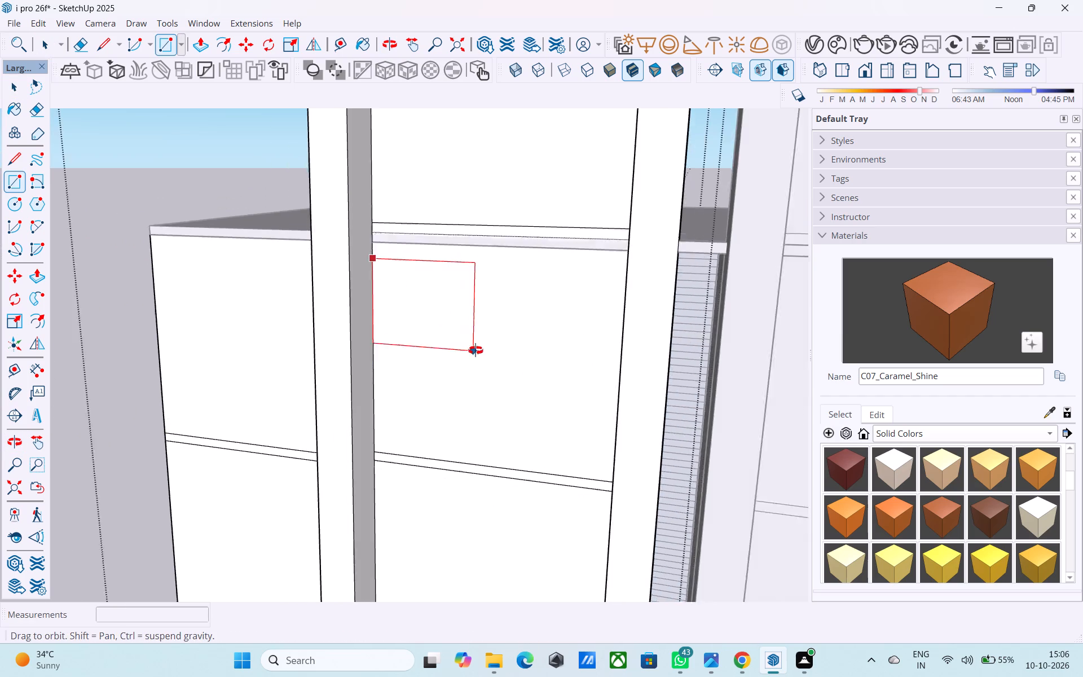
middle_drag(476, 350, 526, 357)
click(695, 472)
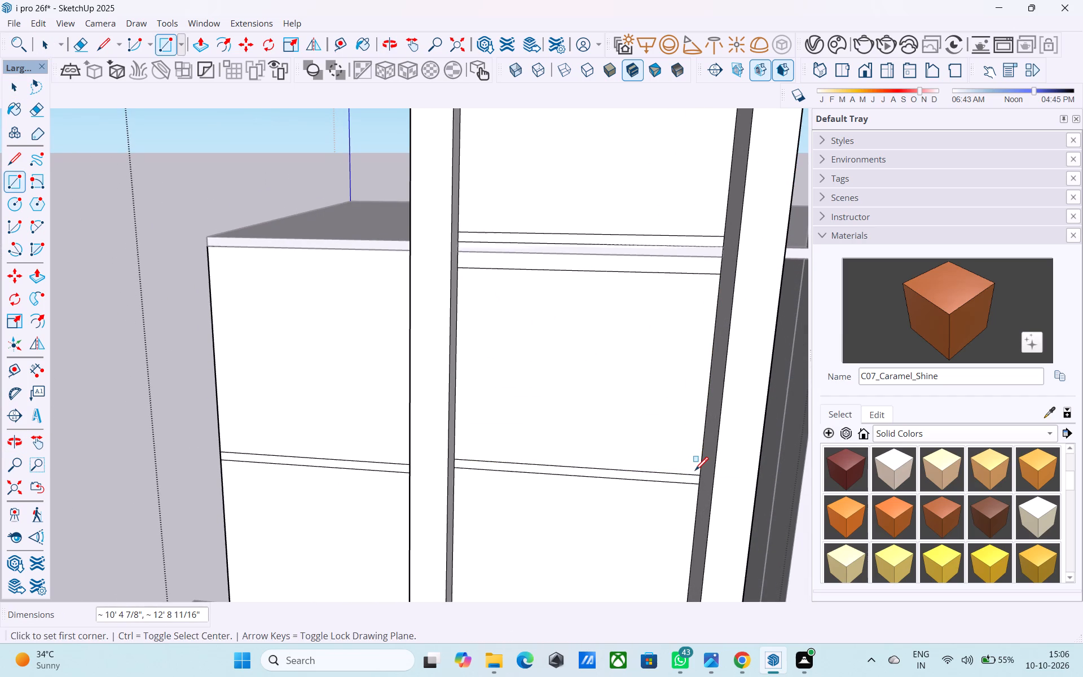
Push the new rectangle 9" into the wall to recess the top-storey opening.
key(space)
click(606, 381)
key(p)
click(603, 381)
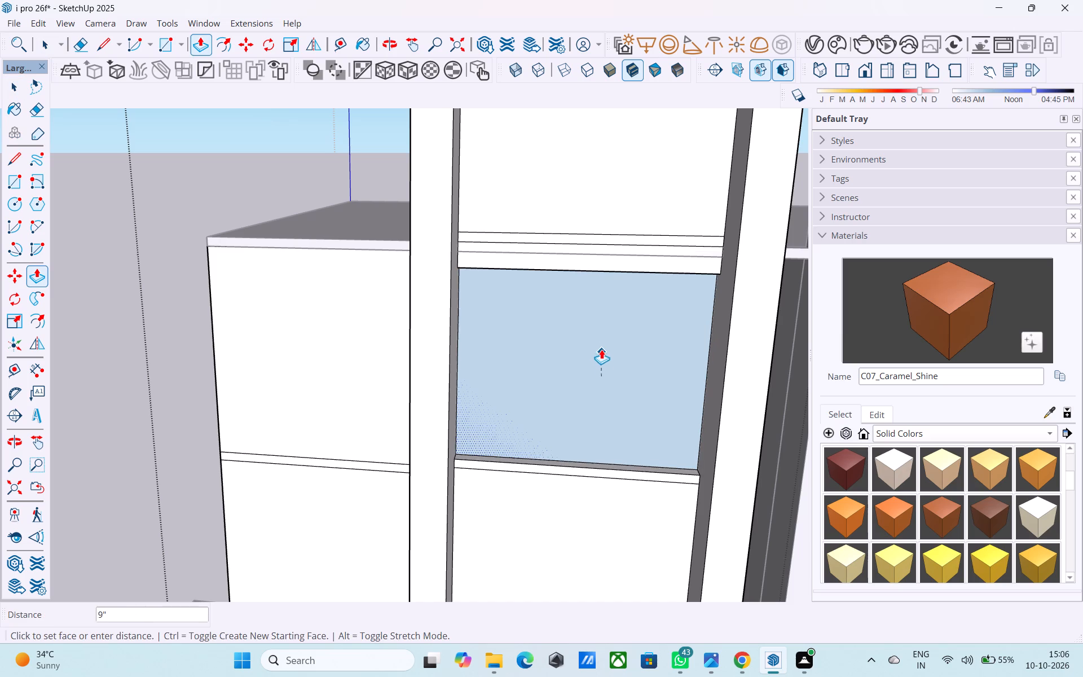
click(598, 338)
Draw a rectangle from the recessed opening's lower corner, and delete the face filling the opening.
scroll(569, 373, down, 1)
middle_drag(569, 373, 650, 342)
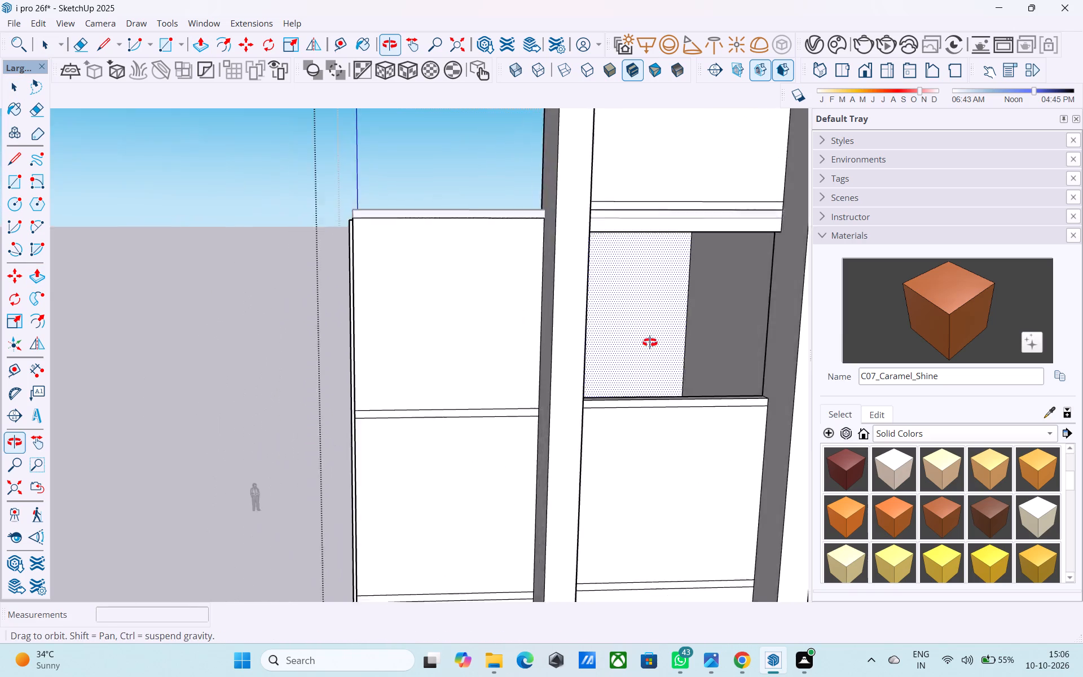
middle_drag(650, 342, 669, 334)
middle_drag(668, 323, 537, 405)
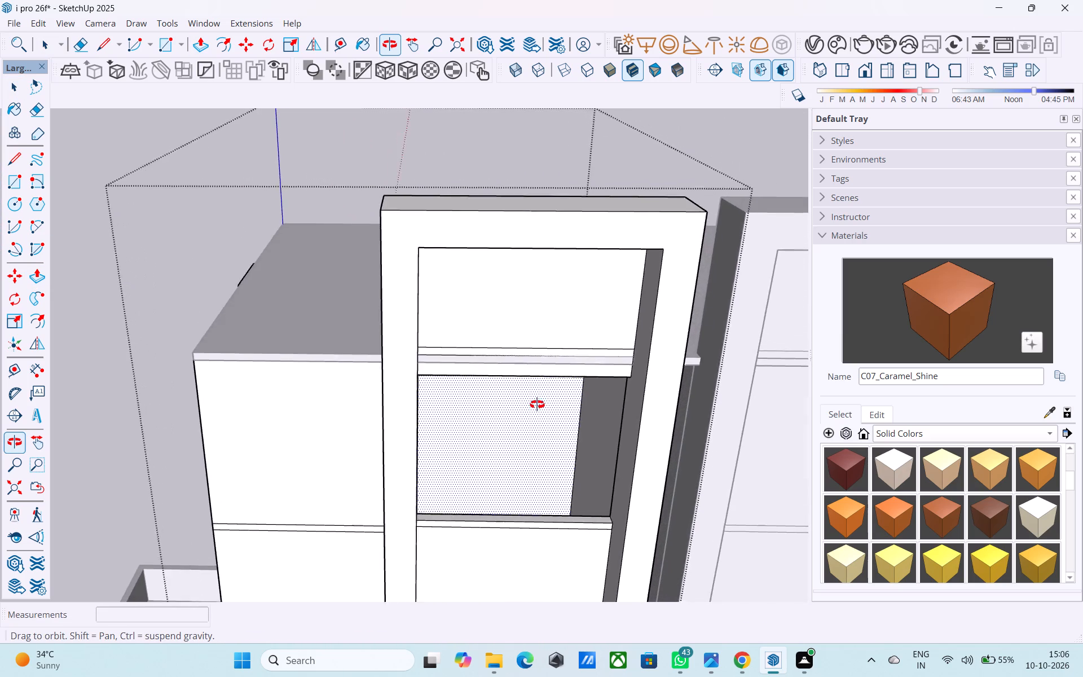
middle_drag(537, 405, 502, 362)
middle_drag(457, 397, 444, 397)
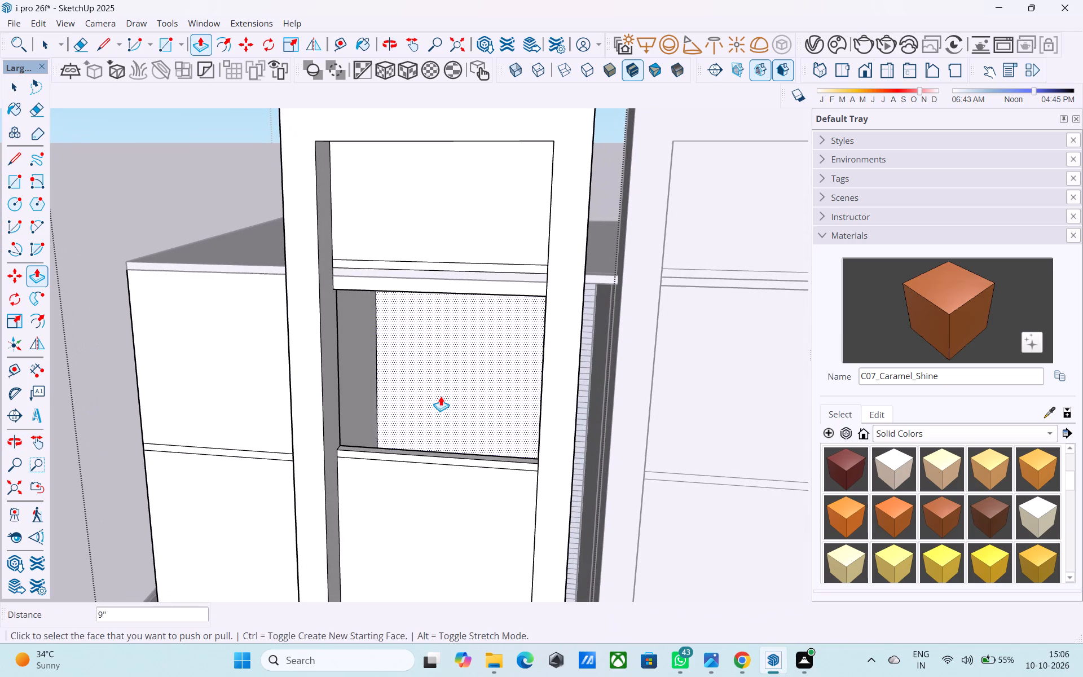
key(space)
key(r)
click(344, 444)
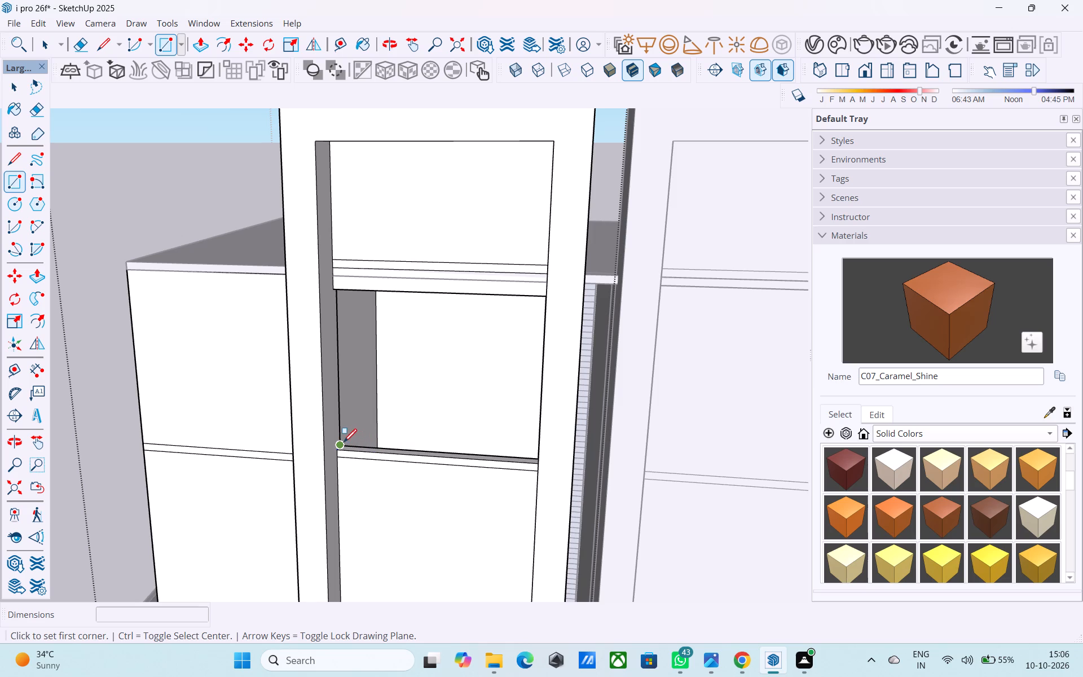
middle_drag(452, 367, 514, 358)
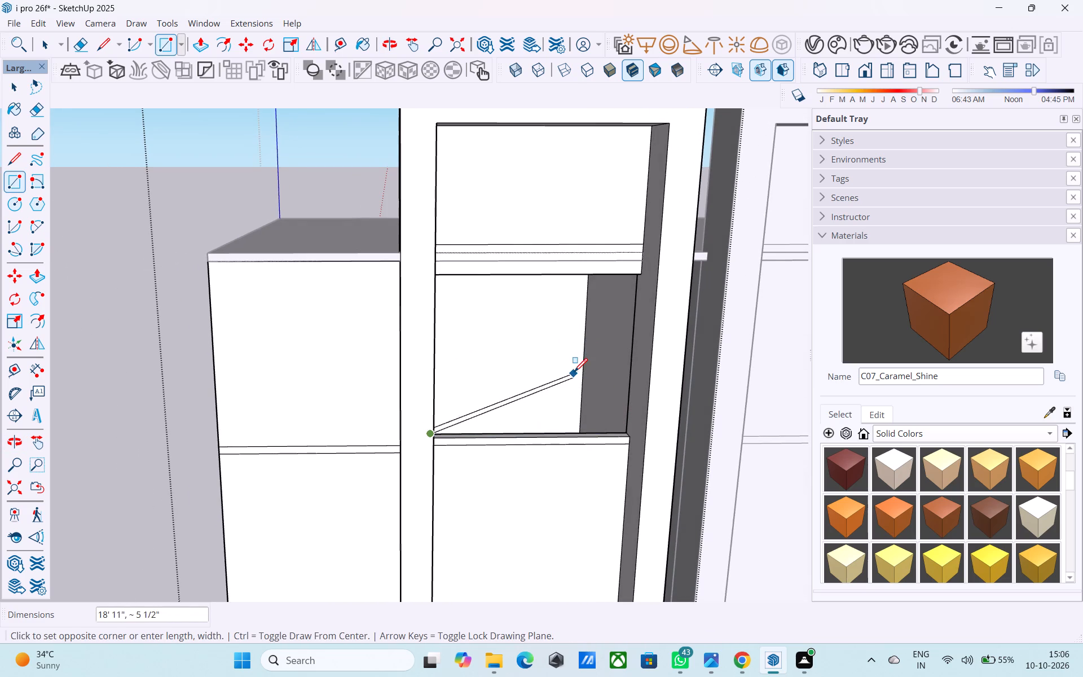
click(581, 378)
key(space)
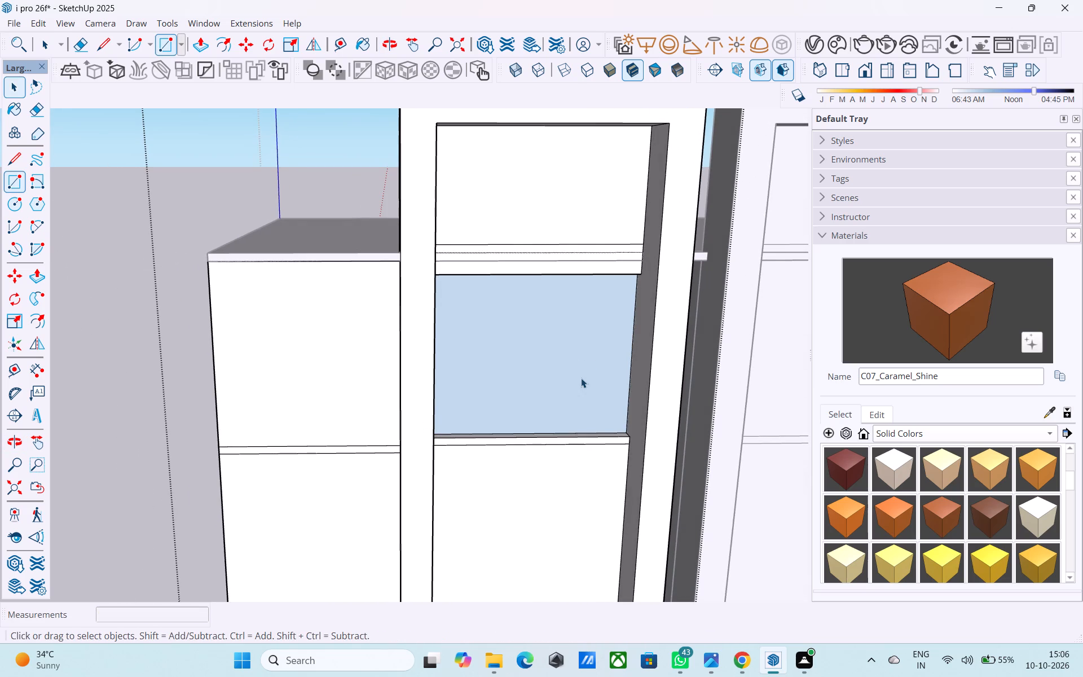
click(581, 378)
key(Delete)
Pull the floor face inside the top-storey opening up by 6".
middle_drag(566, 386, 543, 354)
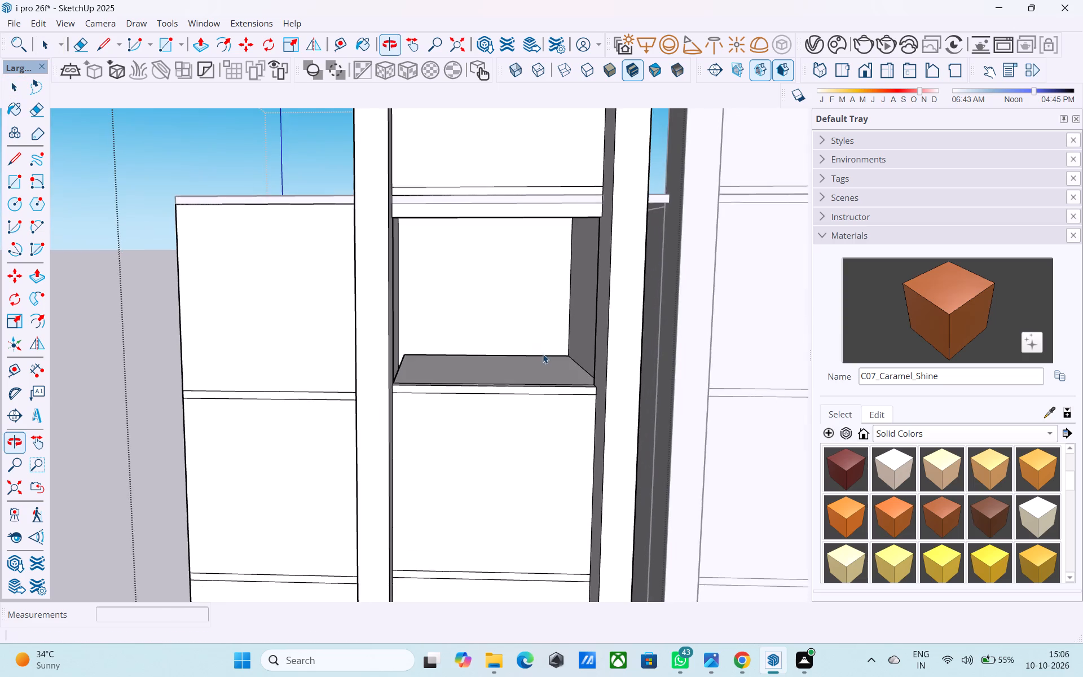
scroll(541, 357, down, 4)
shift+middle_drag(541, 357, 543, 373)
scroll(480, 362, up, 1)
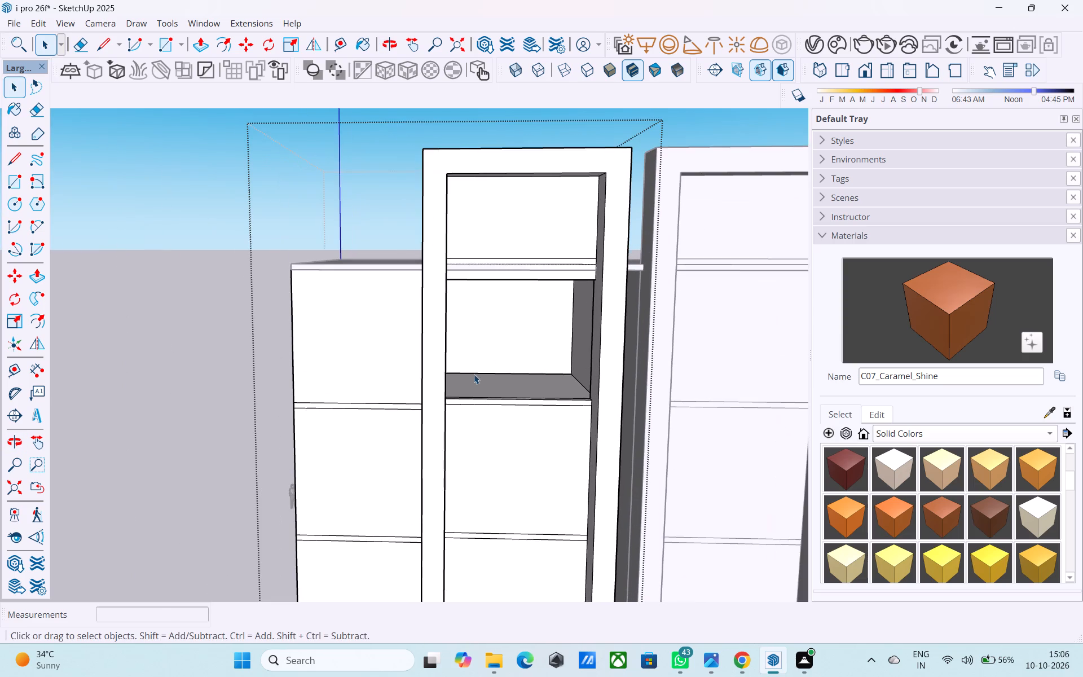
scroll(473, 376, up, 3)
scroll(471, 381, down, 6)
middle_drag(471, 381, 425, 421)
scroll(425, 421, up, 20)
scroll(425, 421, up, 5)
middle_drag(408, 401, 399, 400)
scroll(419, 430, up, 1)
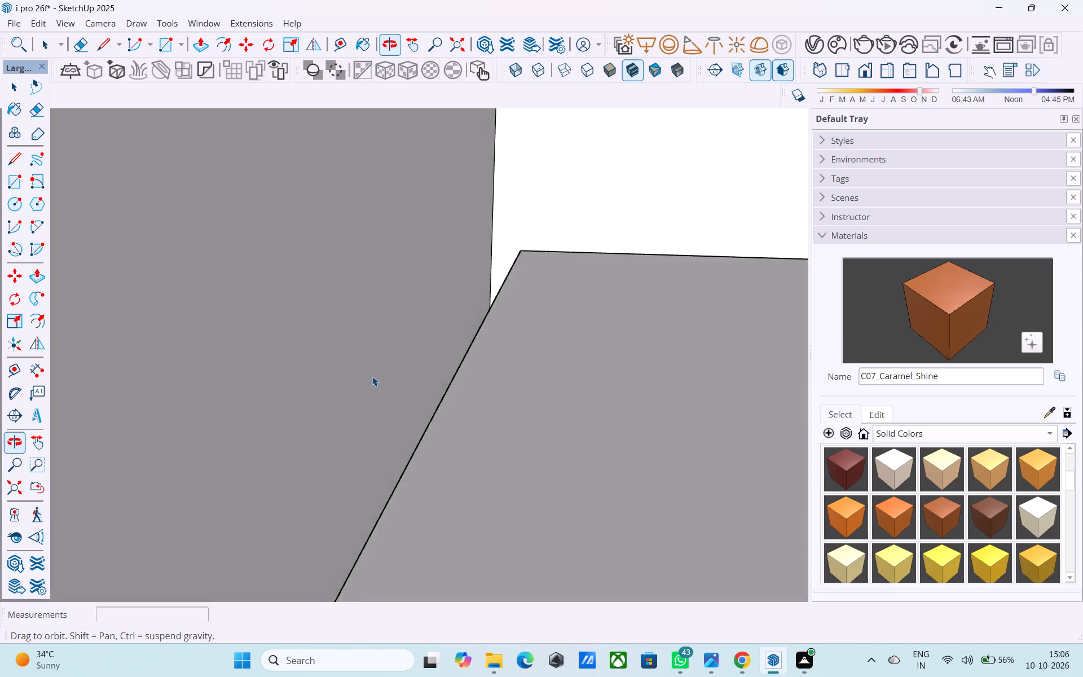
scroll(362, 367, down, 15)
scroll(568, 304, down, 2)
click(561, 324)
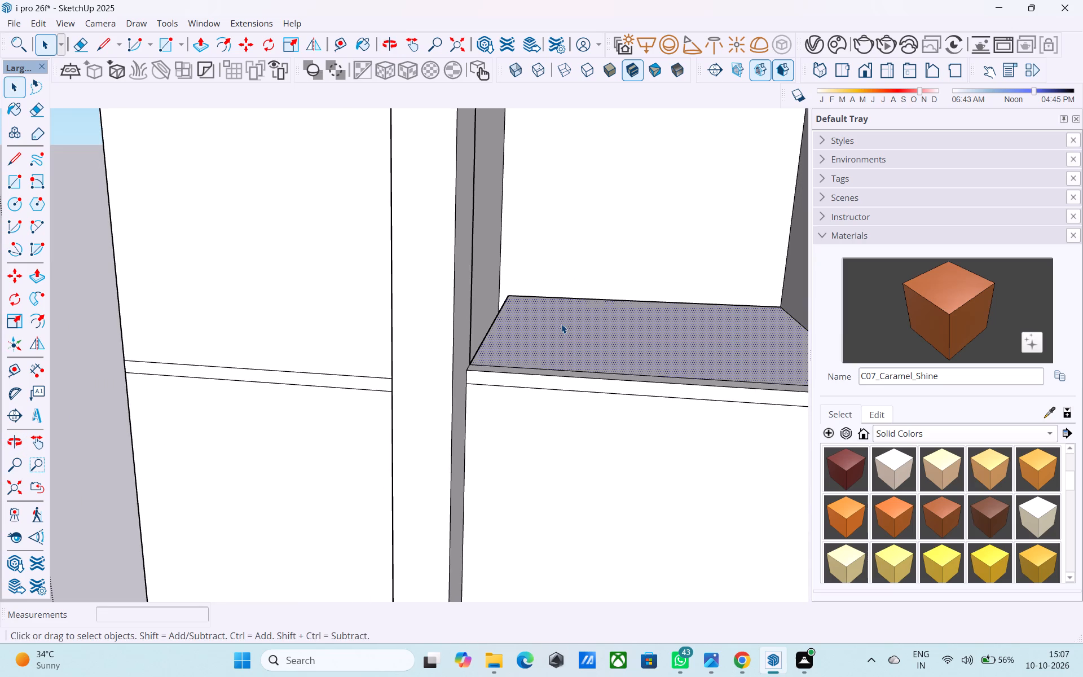
key(p)
click(561, 324)
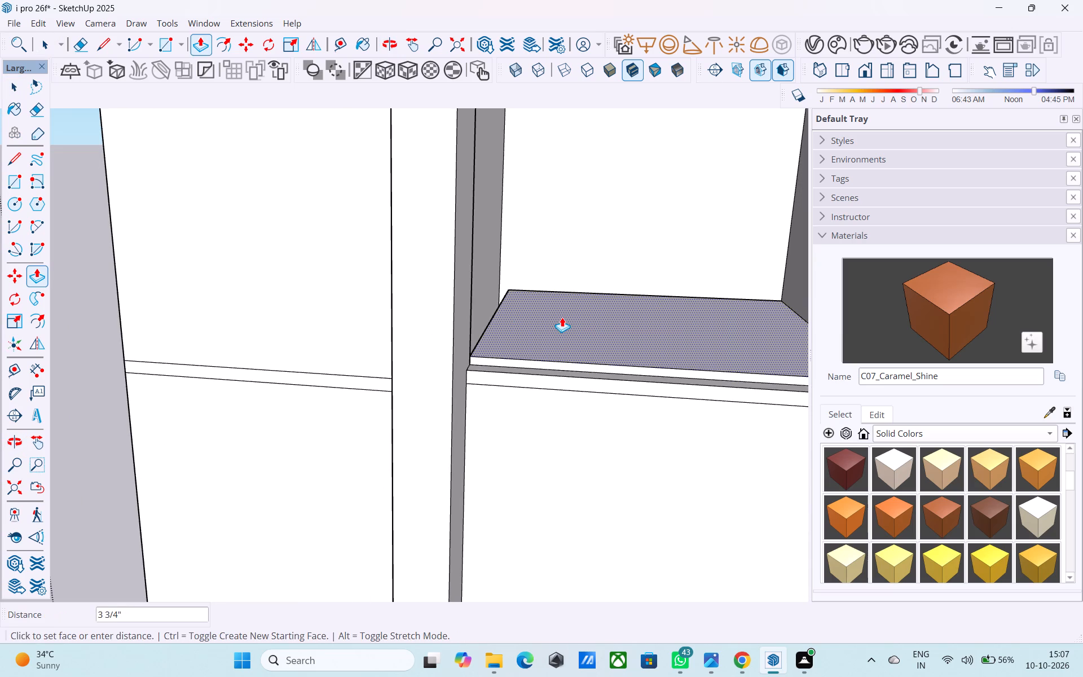
key(6)
key(shift+quotedbl)
key(Return)
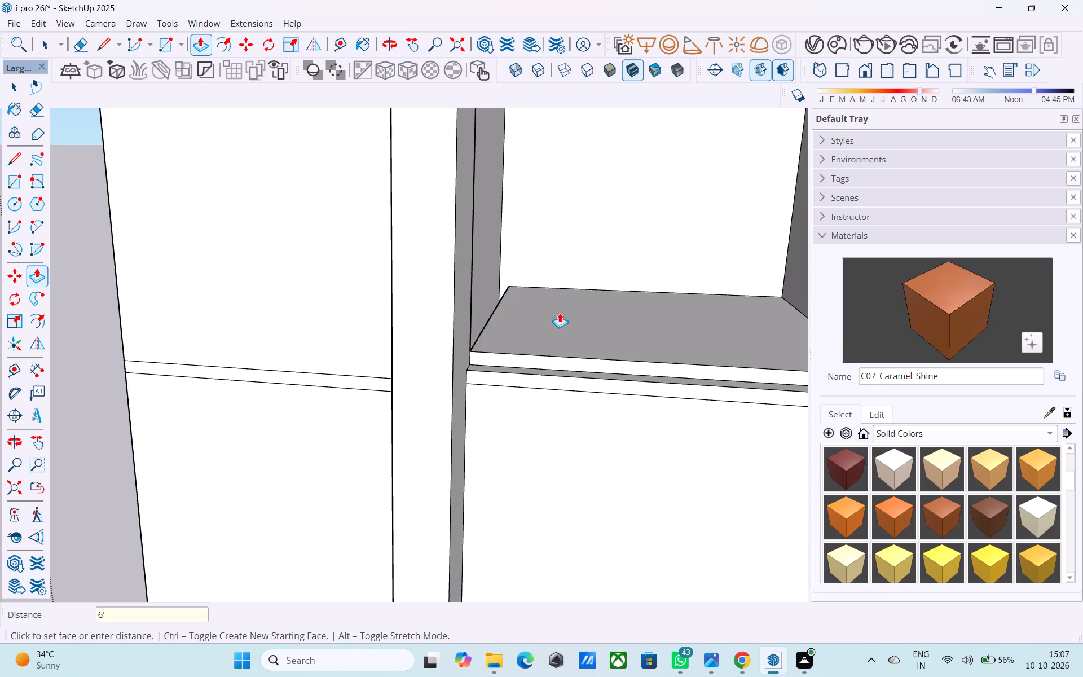
key(space)
middle_drag(546, 319, 545, 353)
scroll(490, 346, up, 16)
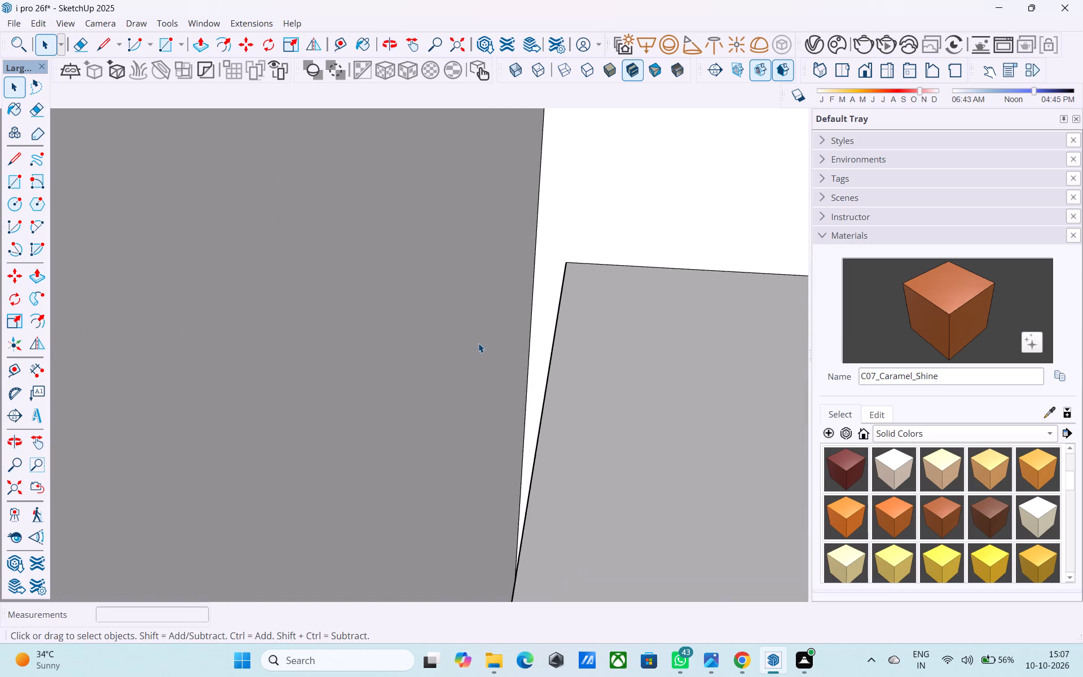
Pull the narrow end face of the top-storey opening's floor 6" to meet the opening's side wall.
scroll(478, 343, up, 3)
middle_drag(474, 348, 523, 338)
scroll(512, 346, up, 1)
middle_drag(513, 338, 486, 329)
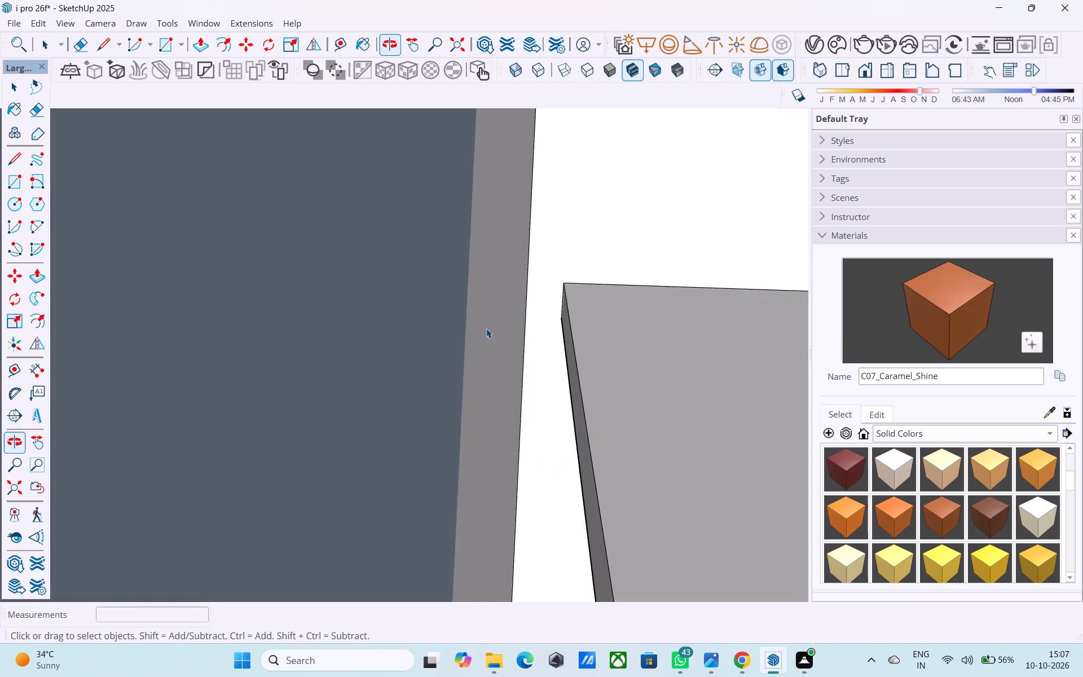
scroll(573, 368, up, 3)
click(573, 368)
key(p)
click(573, 368)
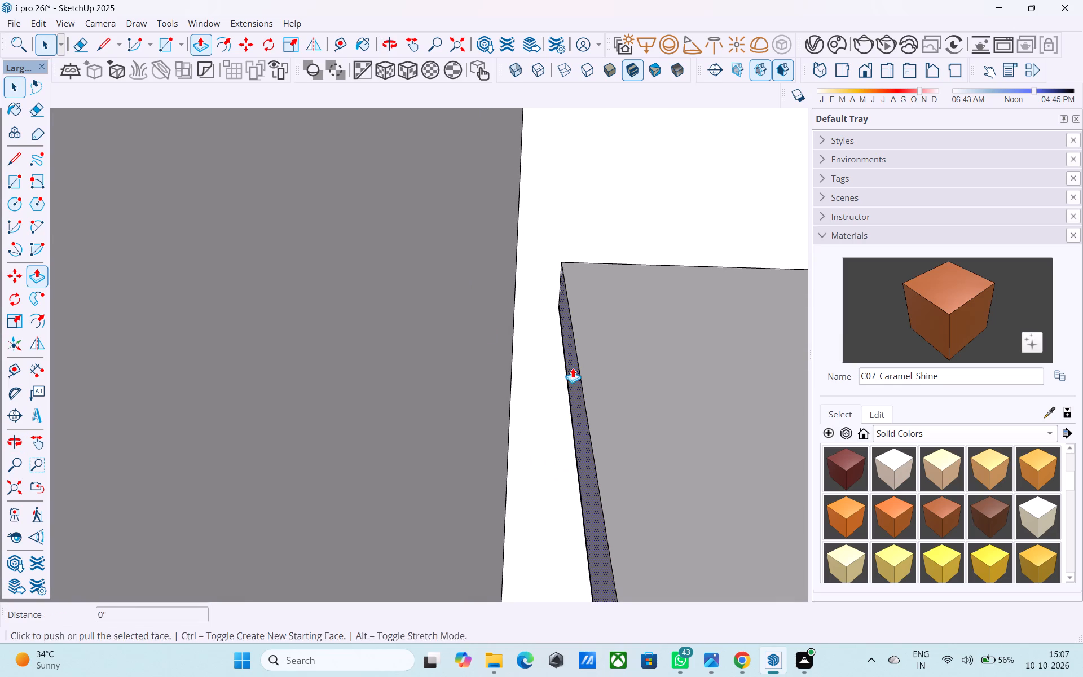
click(439, 305)
middle_drag(578, 324, 552, 310)
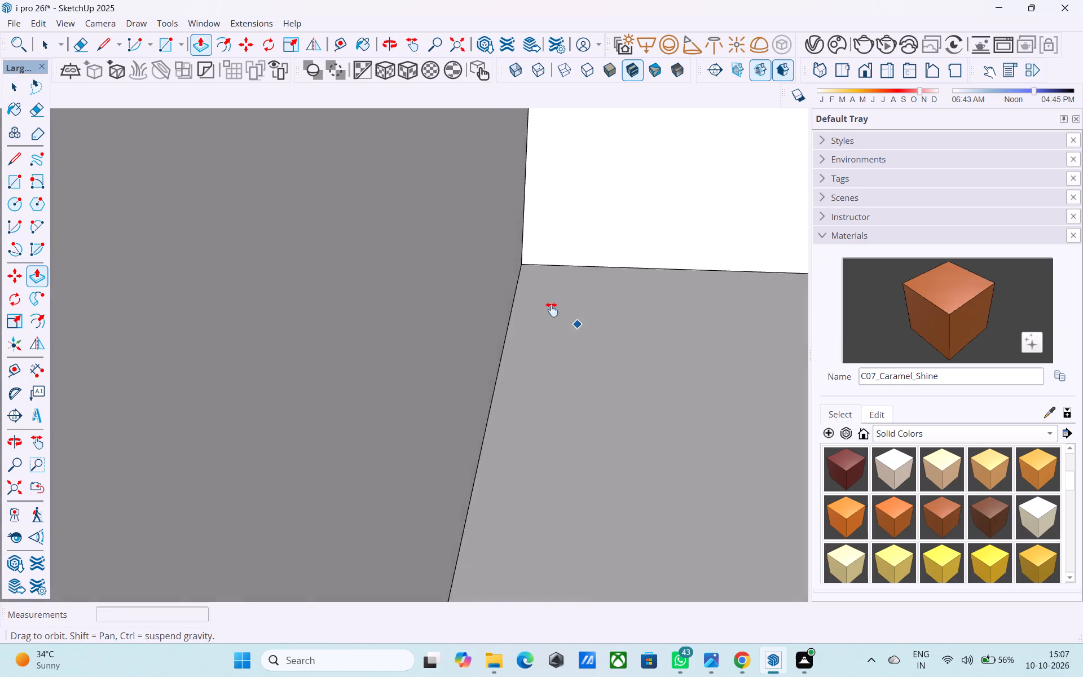
middle_drag(552, 310, 470, 266)
scroll(466, 253, down, 20)
scroll(466, 253, down, 2)
shift+middle_drag(509, 309, 479, 292)
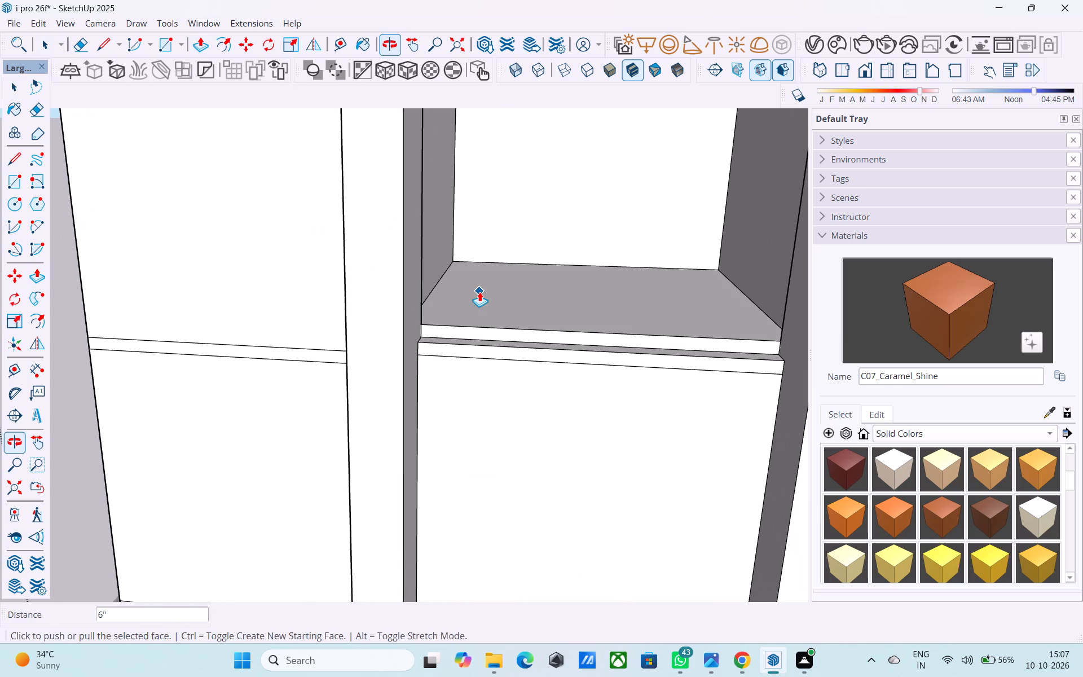
Pull the narrow ledge in front of the top-storey opening's floor up by 3.5' to form a parapet.
key(space)
middle_drag(469, 359, 448, 399)
middle_drag(448, 402, 450, 301)
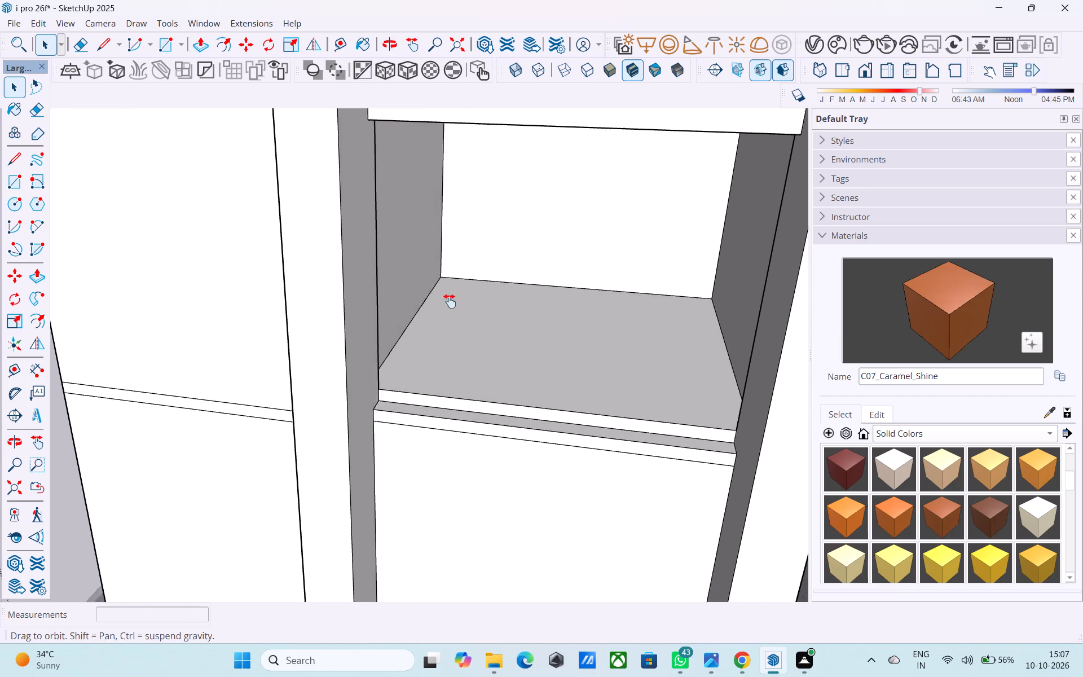
middle_drag(450, 301, 429, 302)
double_click(390, 393)
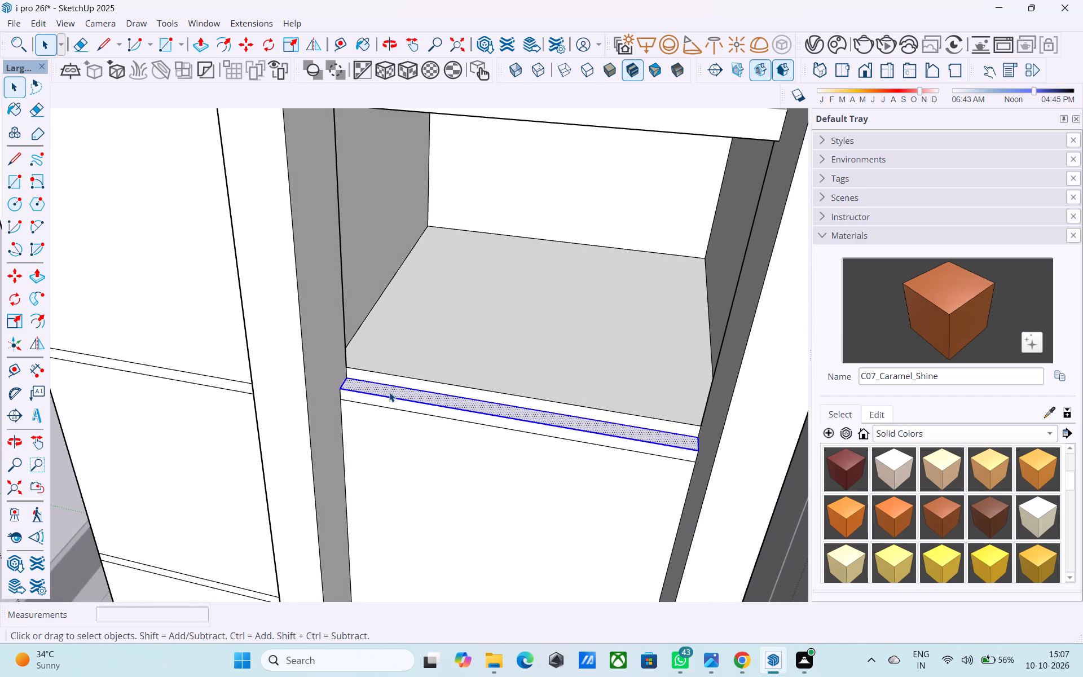
scroll(389, 392, up, 4)
click(382, 391)
click(378, 388)
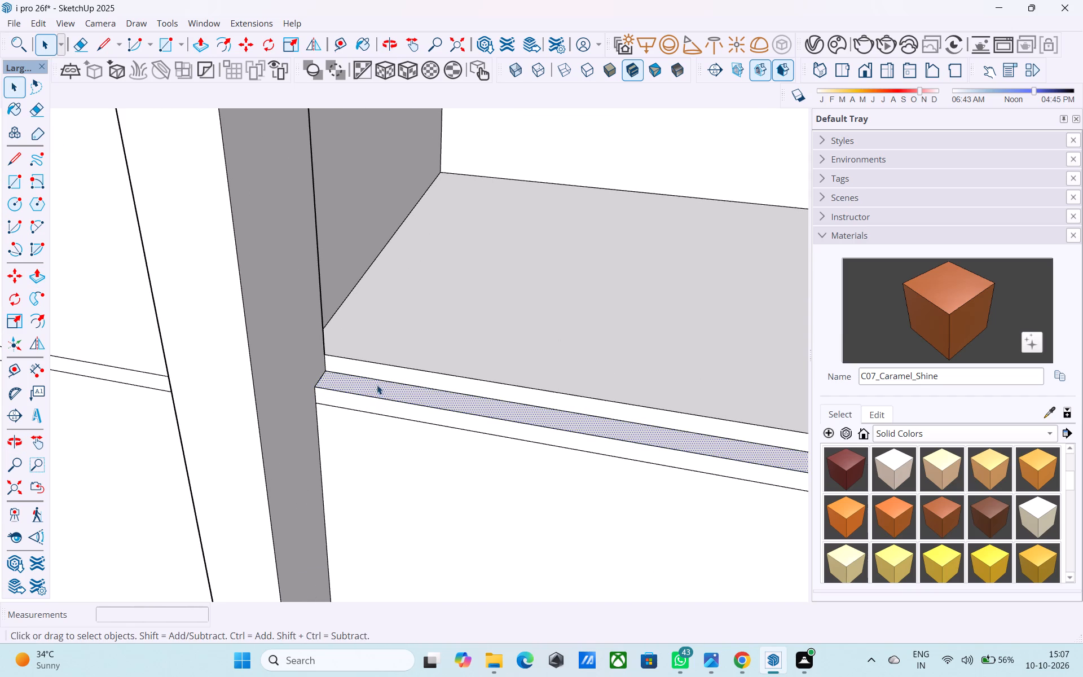
click(375, 383)
key(p)
click(375, 383)
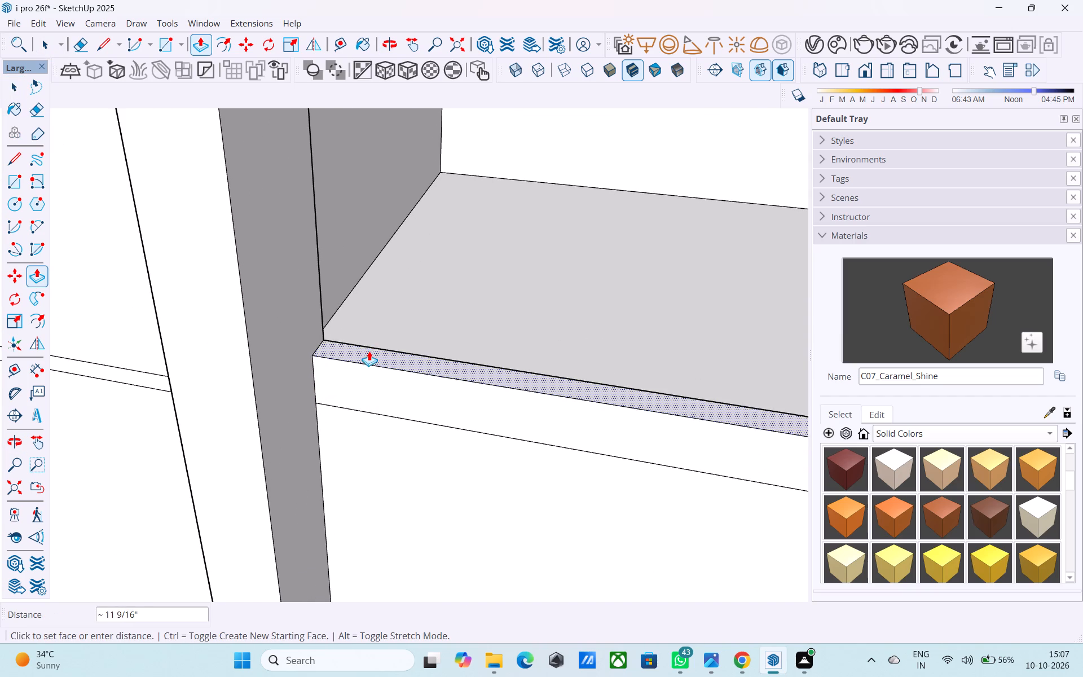
scroll(369, 351, down, 10)
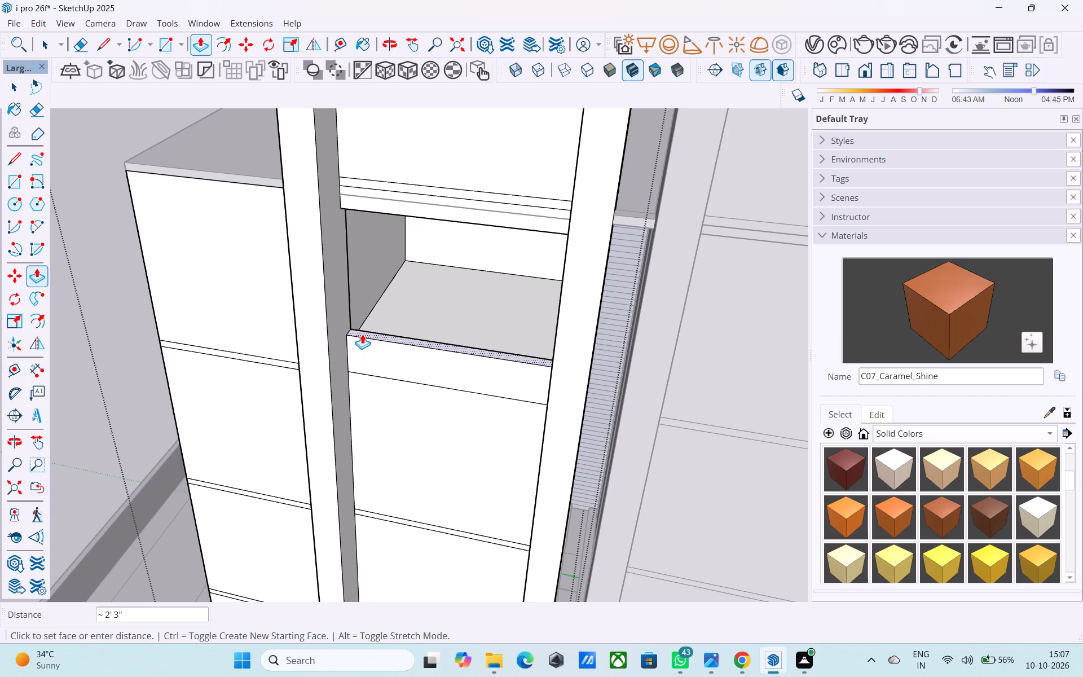
text(3.5')
key(Return)
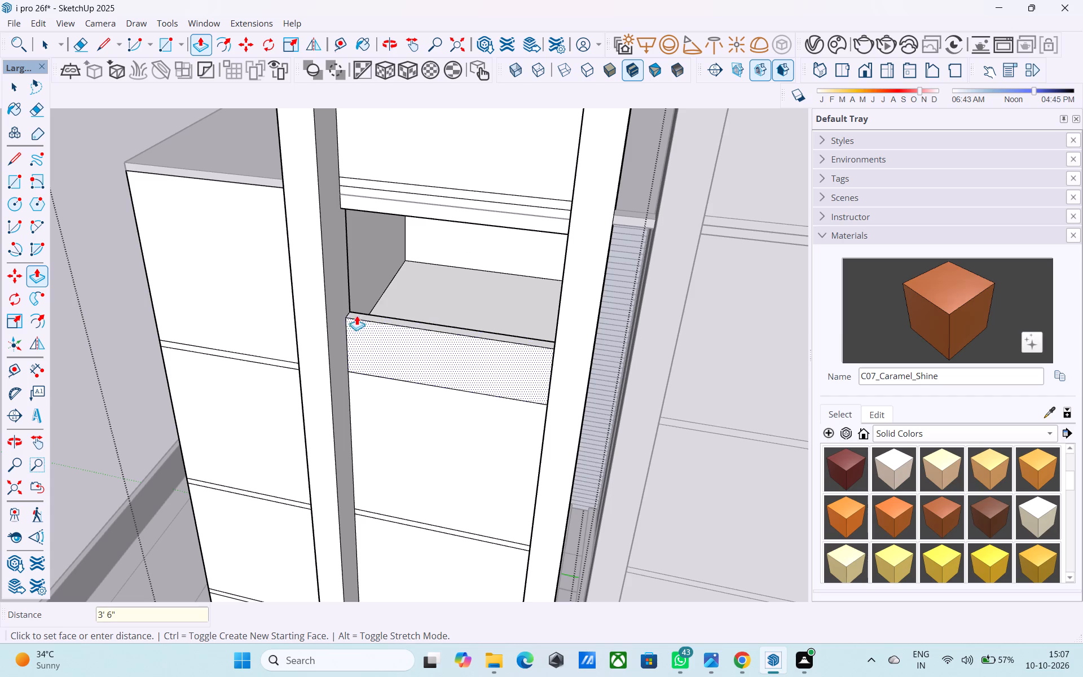
Push the narrow underside strip above the top-storey opening up about 8 5/8", flush with the opening's ceiling.
scroll(499, 283, down, 3)
middle_drag(482, 298, 522, 237)
middle_drag(494, 261, 501, 279)
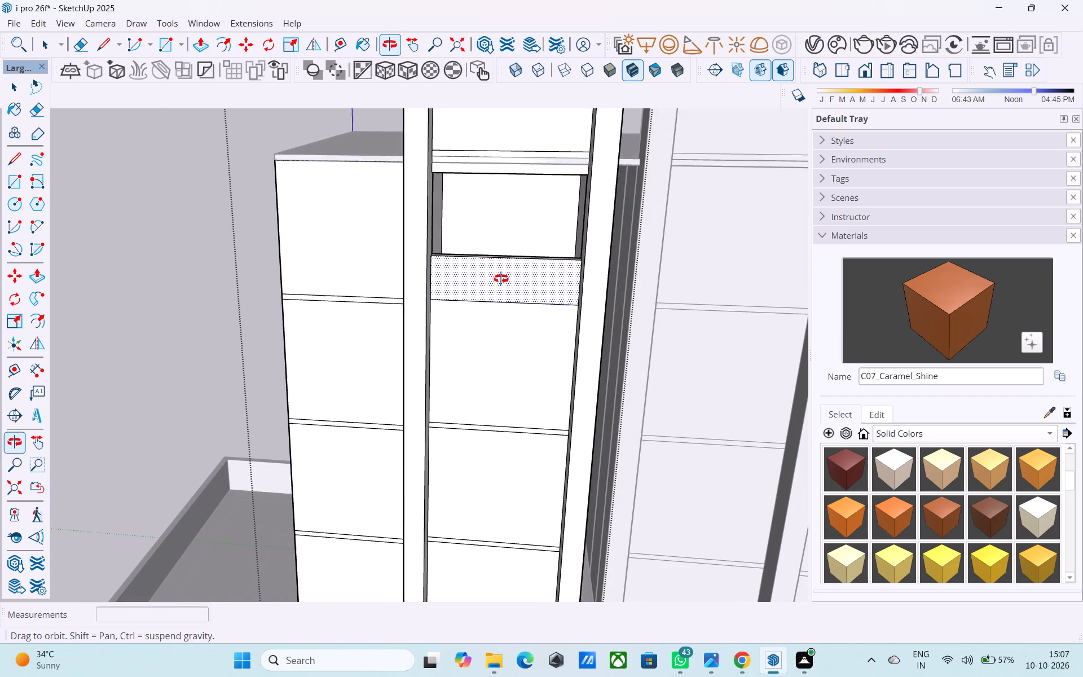
middle_drag(501, 279, 501, 278)
middle_drag(490, 274, 518, 233)
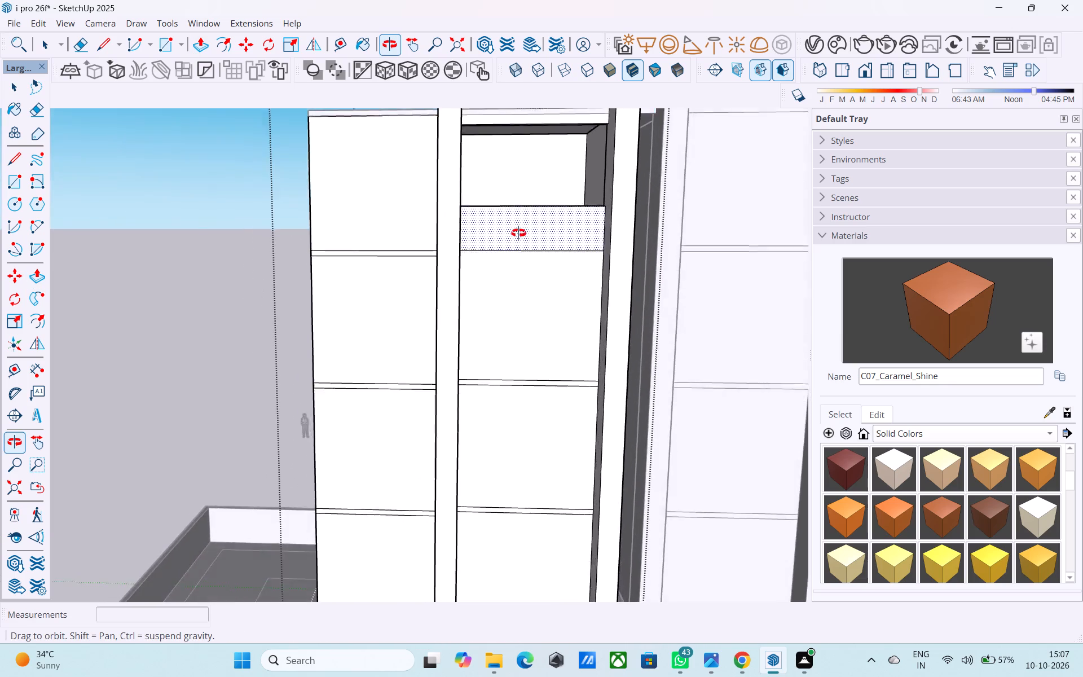
middle_drag(518, 233, 649, 178)
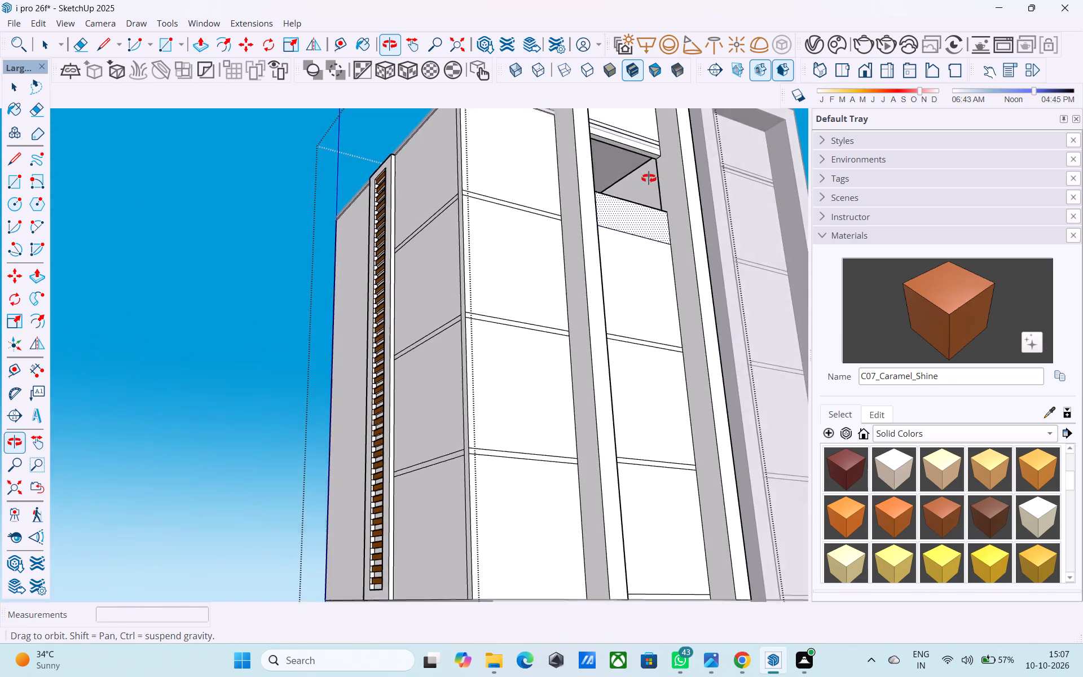
middle_drag(649, 178, 565, 246)
scroll(566, 250, up, 9)
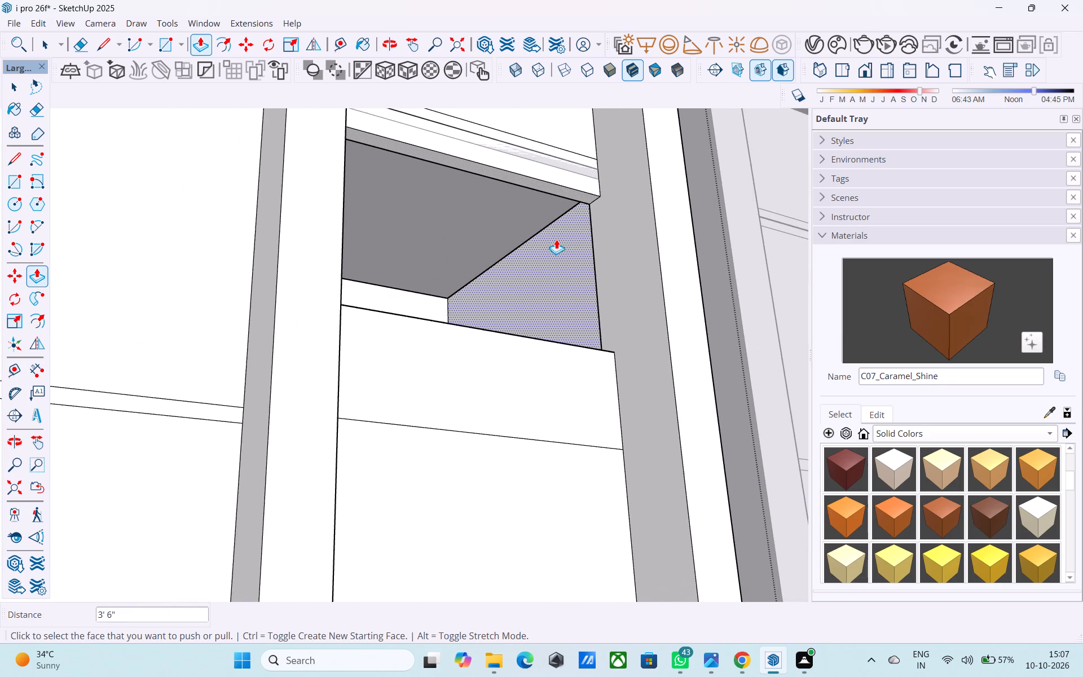
shift+middle_drag(555, 244, 550, 327)
scroll(527, 300, up, 3)
key(space)
click(527, 273)
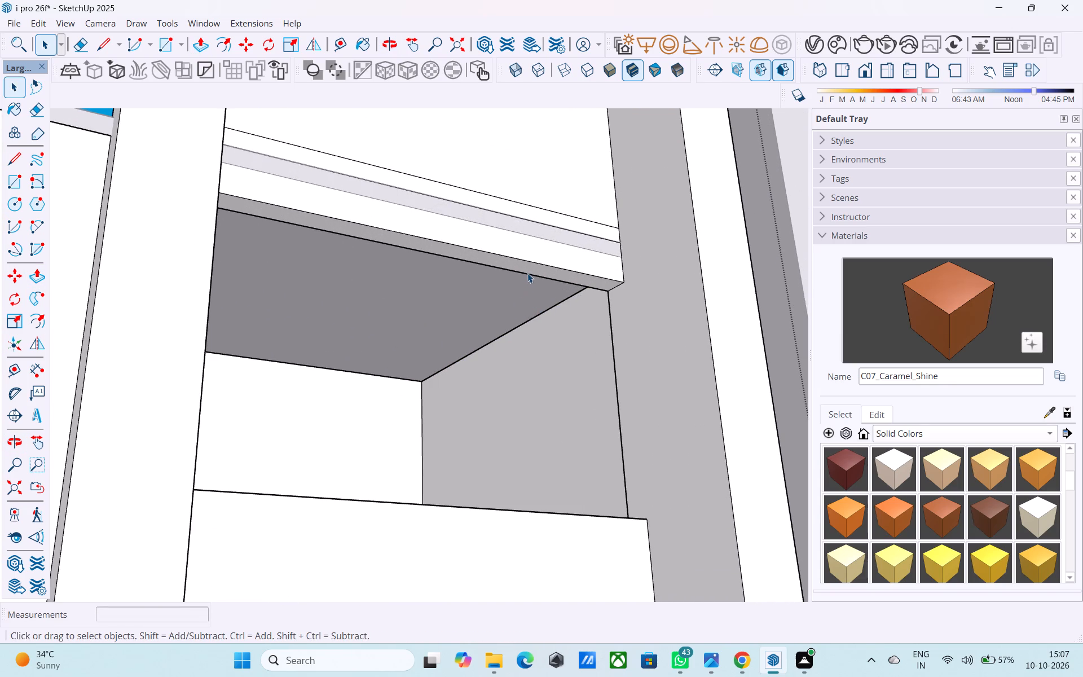
click(529, 270)
key(p)
click(530, 270)
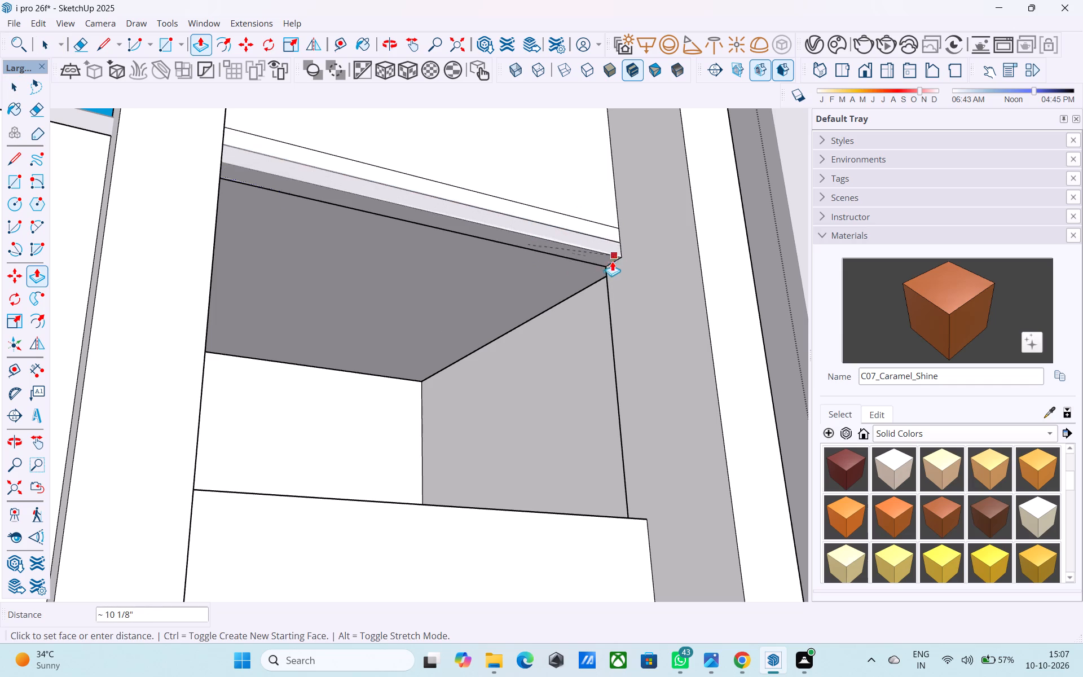
scroll(574, 264, up, 4)
click(509, 267)
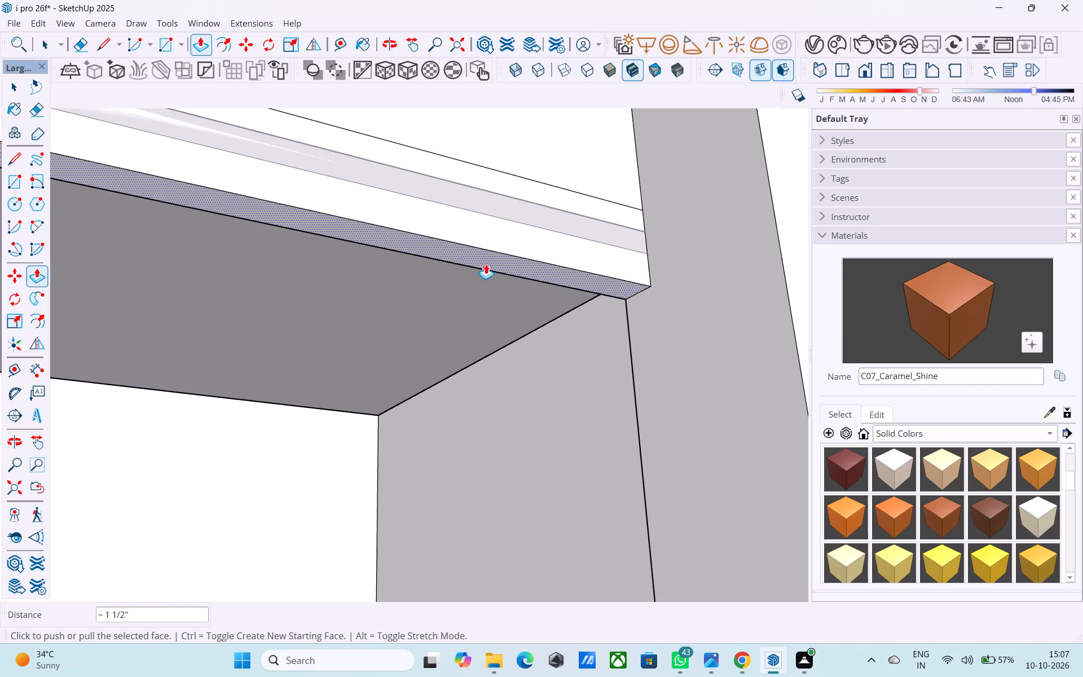
click(486, 260)
scroll(447, 262, up, 11)
click(402, 260)
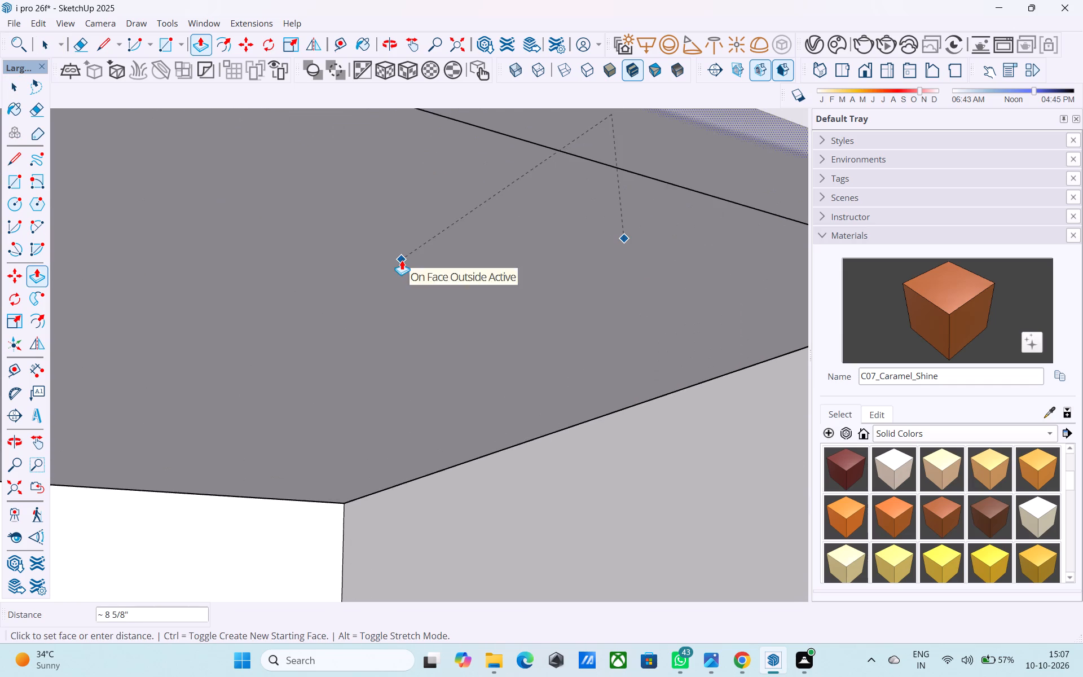
scroll(410, 274, up, 1)
scroll(414, 304, down, 18)
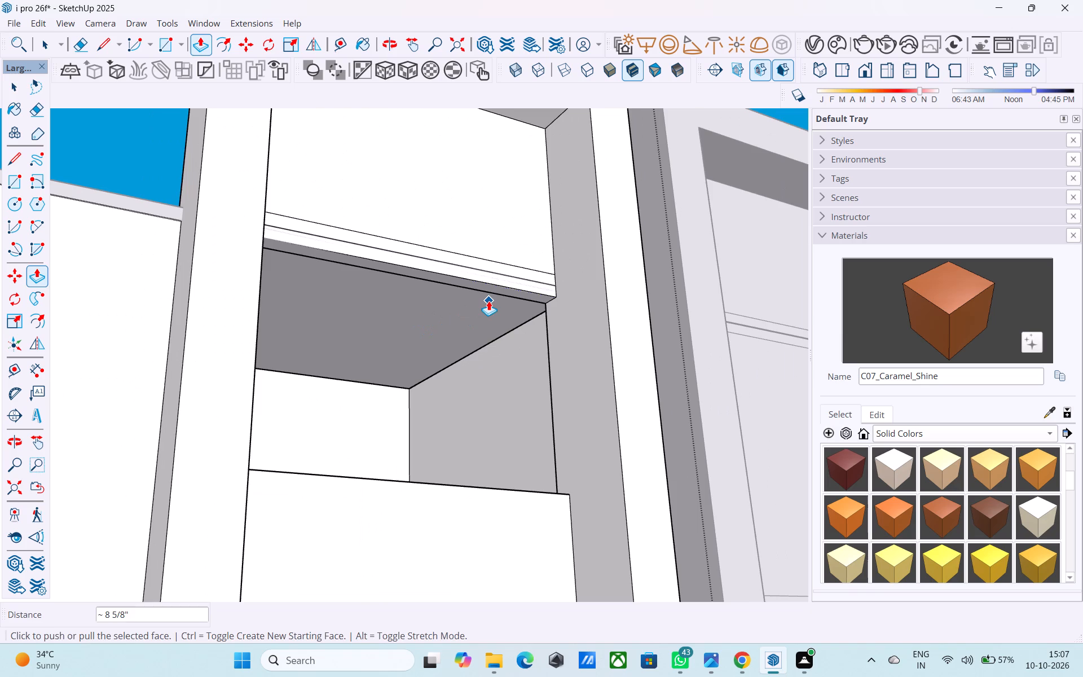
key(space)
scroll(489, 300, down, 11)
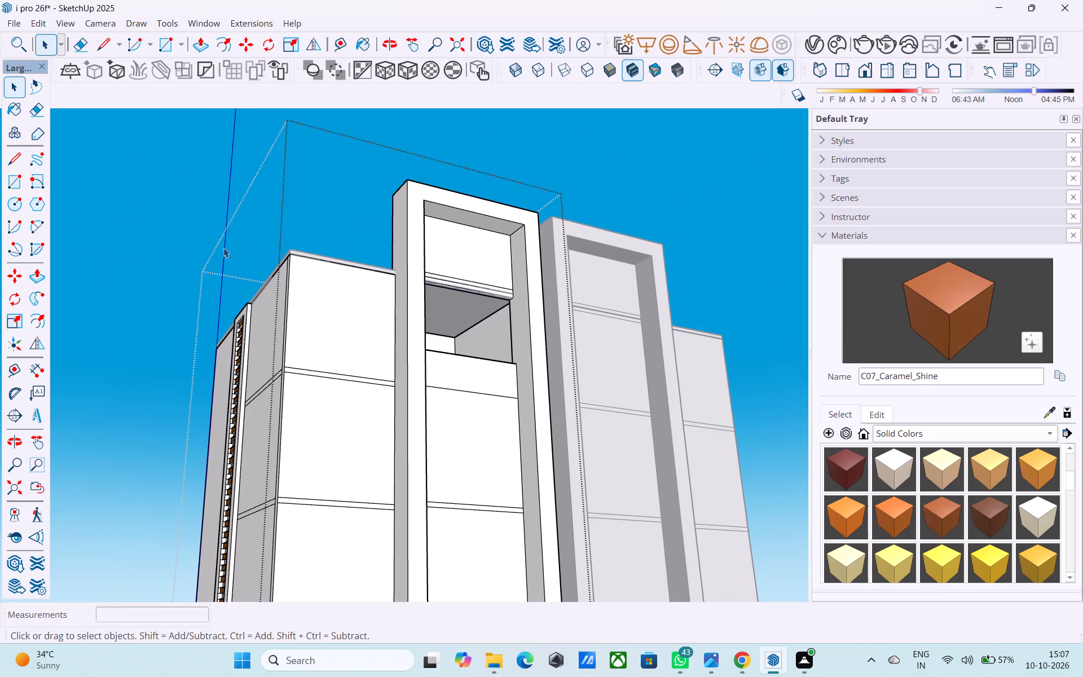
click(177, 265)
Delete the uppermost horizontal edge at the base of the wall panel above the opening, inside the left-hand tall frame.
middle_drag(337, 210, 267, 311)
scroll(451, 296, up, 7)
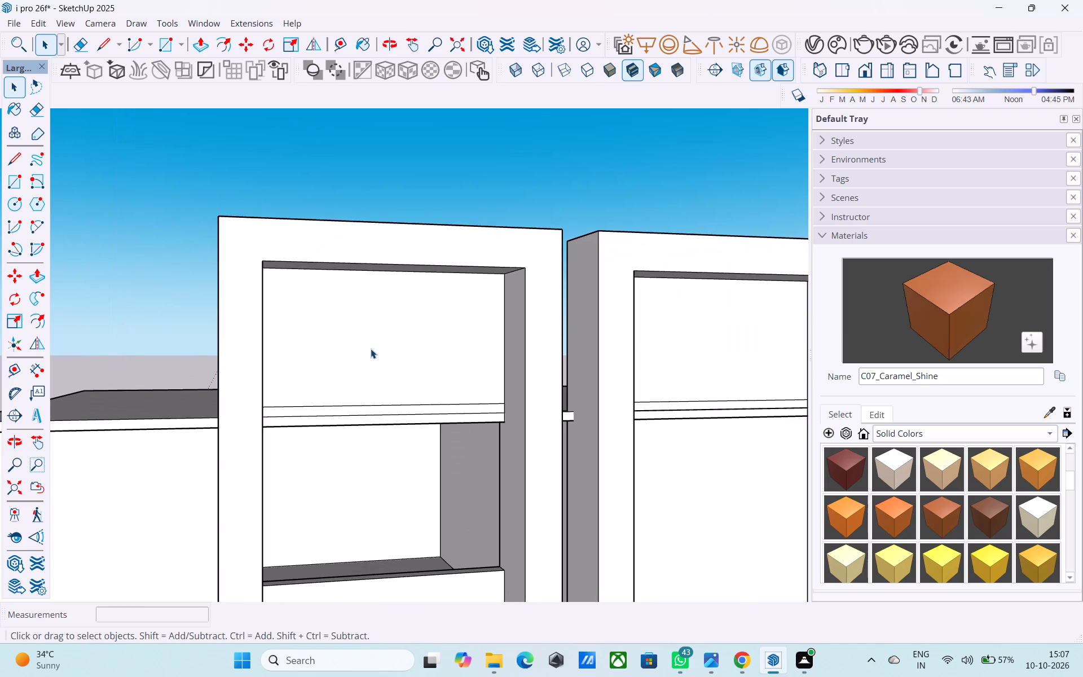
shift+middle_drag(362, 361, 386, 251)
scroll(363, 289, up, 3)
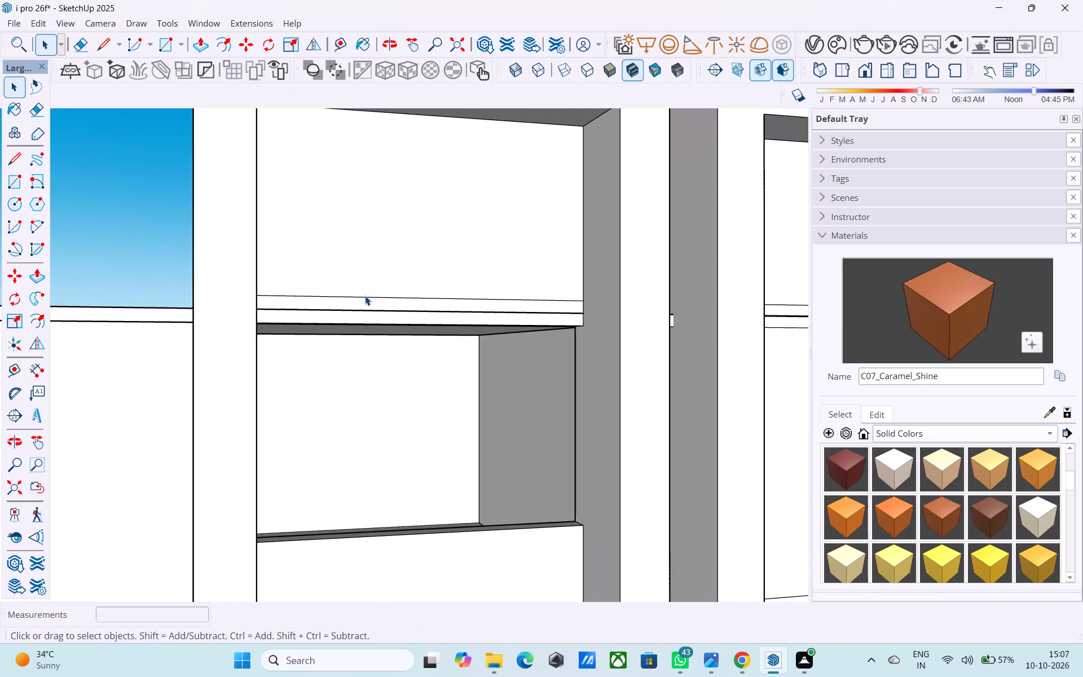
click(365, 296)
double_click(365, 297)
click(365, 297)
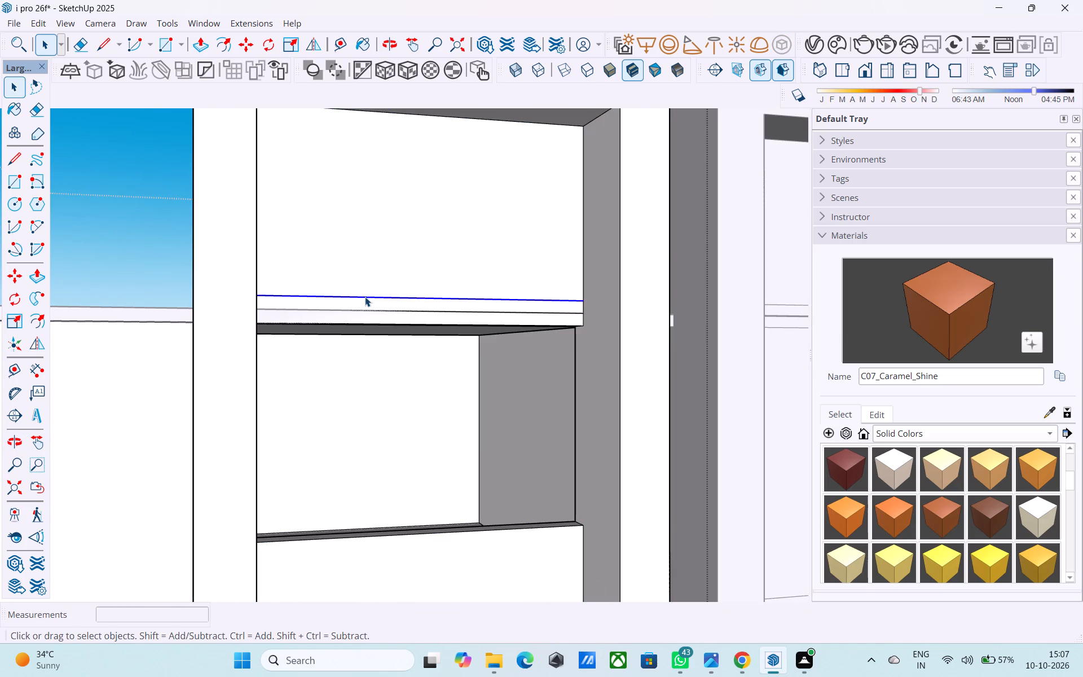
key(Delete)
Examine the slab edge, ceiling and parapet around the top-storey opening in the left-hand tall frame.
scroll(366, 291, down, 8)
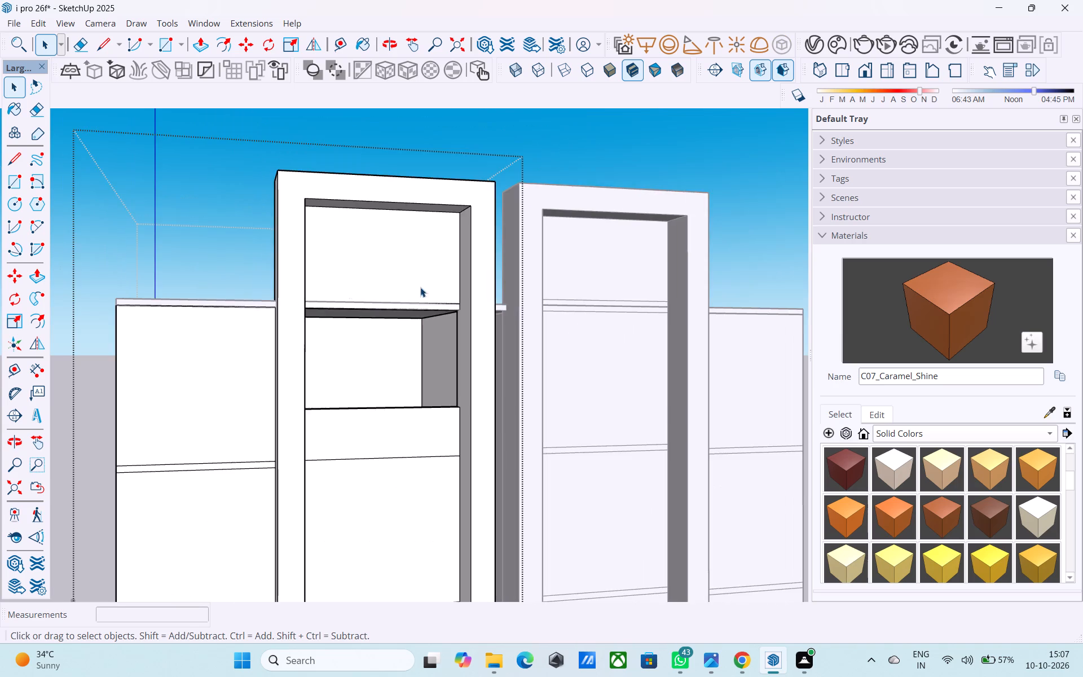
middle_drag(420, 287, 397, 294)
scroll(582, 310, up, 3)
scroll(536, 304, down, 3)
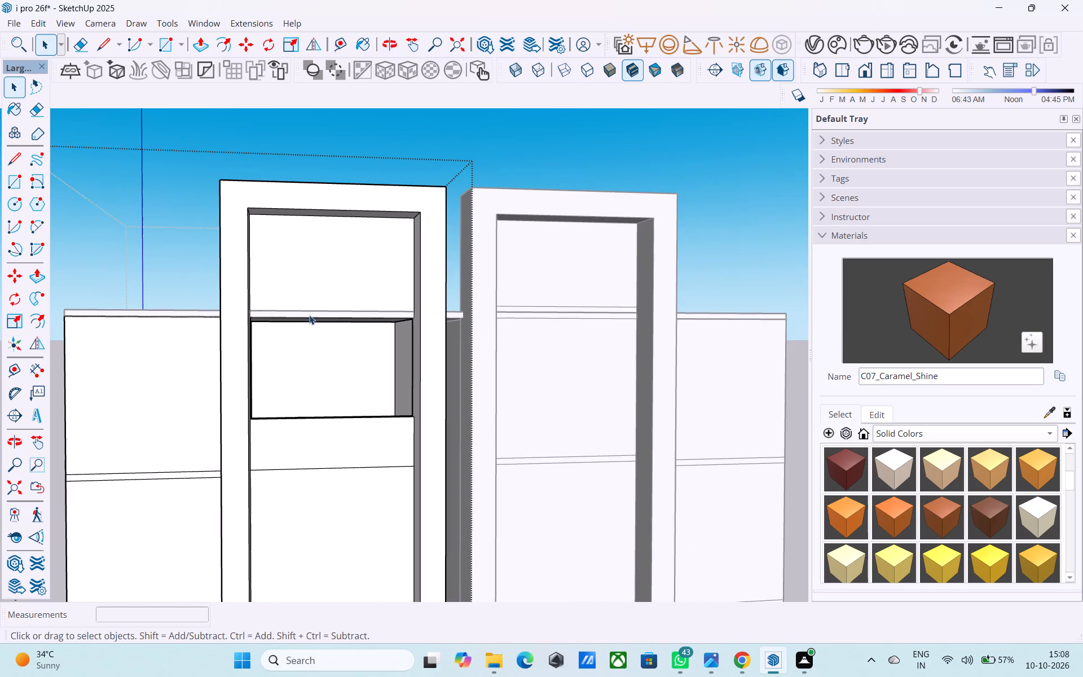
middle_drag(306, 314, 388, 279)
scroll(383, 291, up, 6)
shift+middle_drag(402, 304, 394, 306)
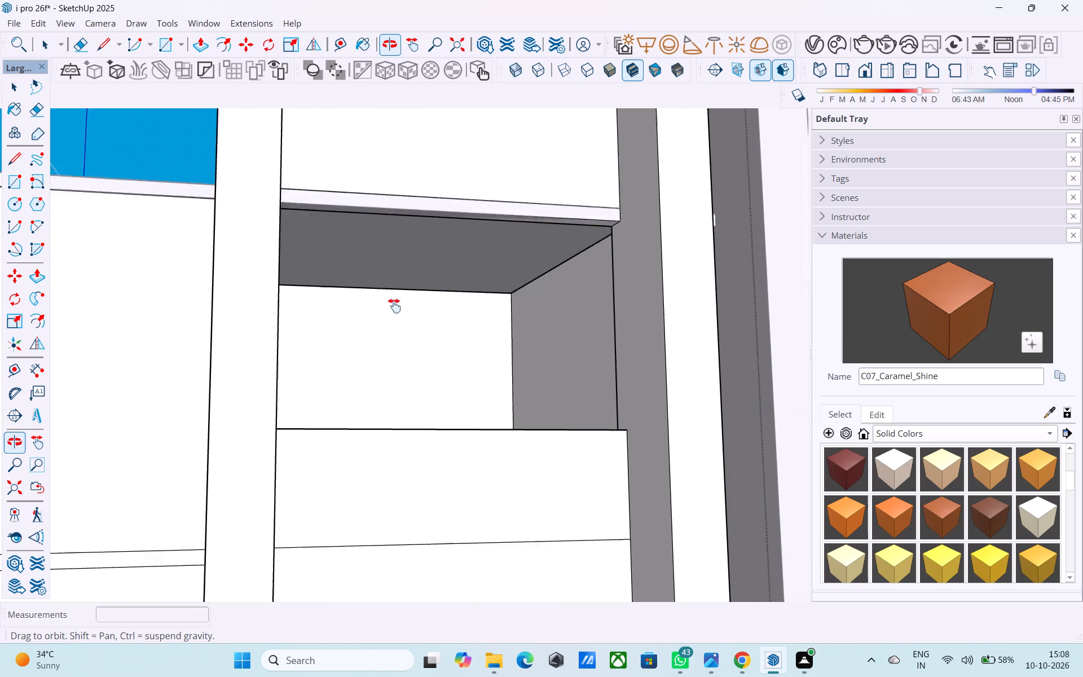
shift+middle_drag(394, 306, 401, 287)
scroll(403, 296, down, 4)
middle_drag(434, 272, 429, 280)
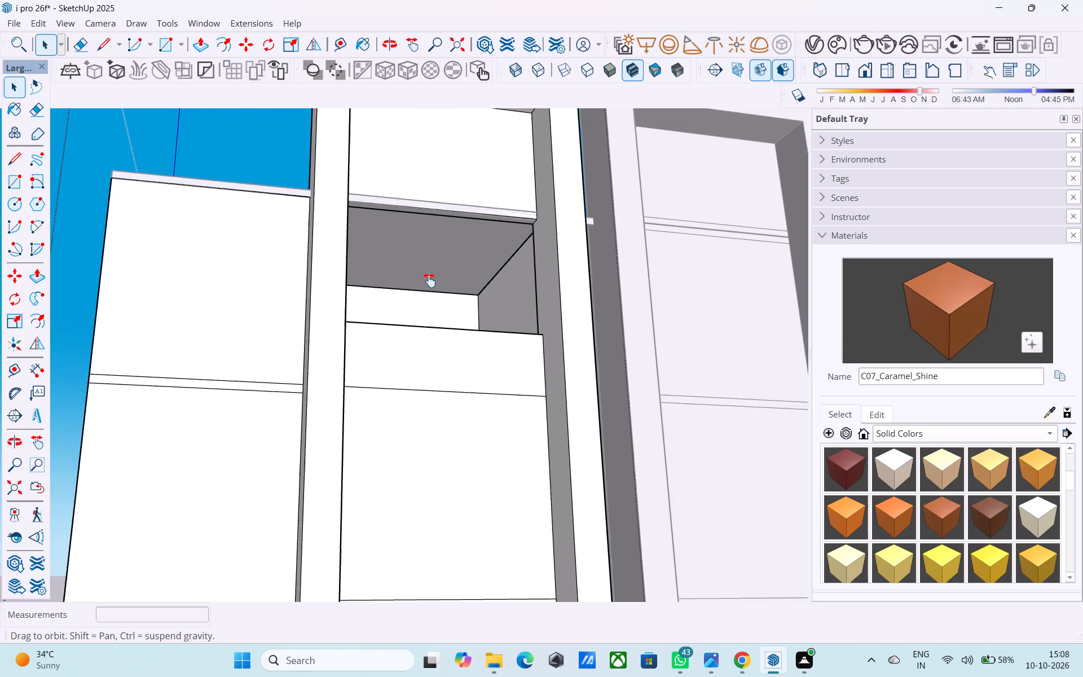
middle_drag(429, 280, 401, 354)
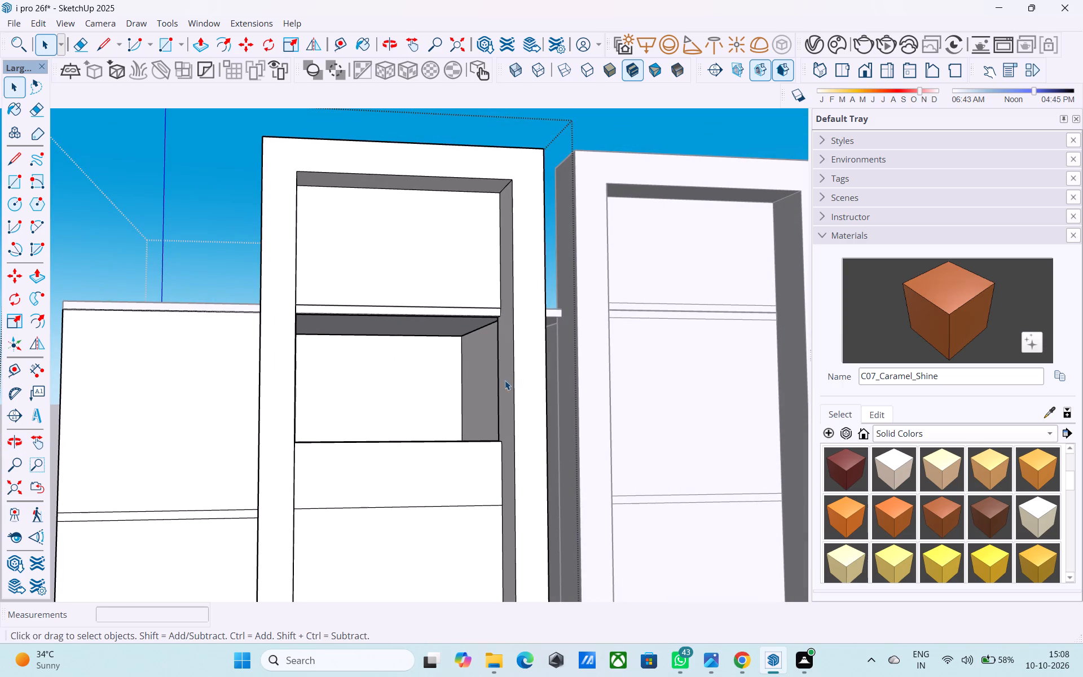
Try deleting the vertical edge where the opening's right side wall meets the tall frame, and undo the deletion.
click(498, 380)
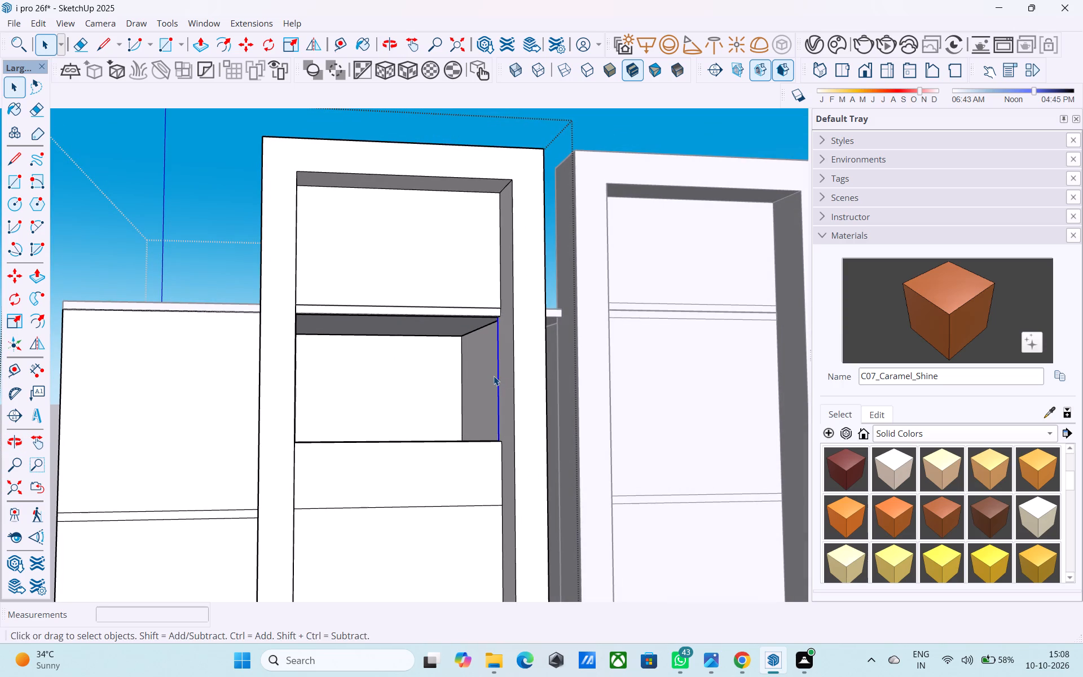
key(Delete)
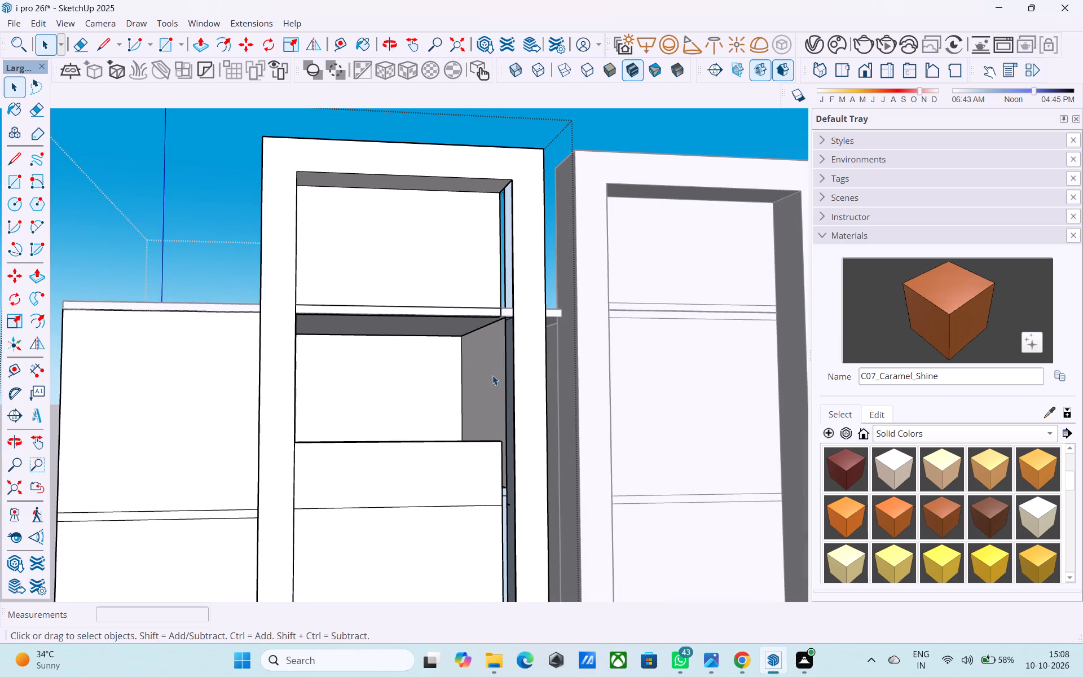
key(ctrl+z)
Inspect the top-storey opening's inner side wall and its junction with the tall frame from inside and outside.
middle_drag(455, 376, 567, 400)
scroll(611, 402, up, 5)
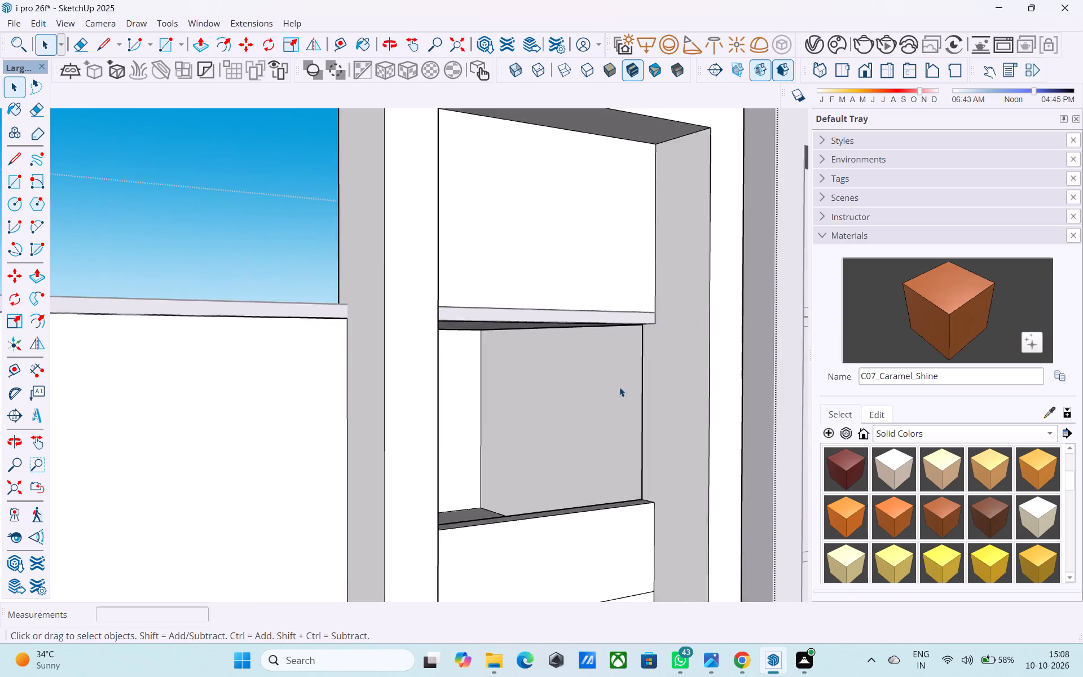
scroll(619, 387, up, 11)
middle_drag(640, 388, 901, 380)
middle_drag(435, 356, 609, 355)
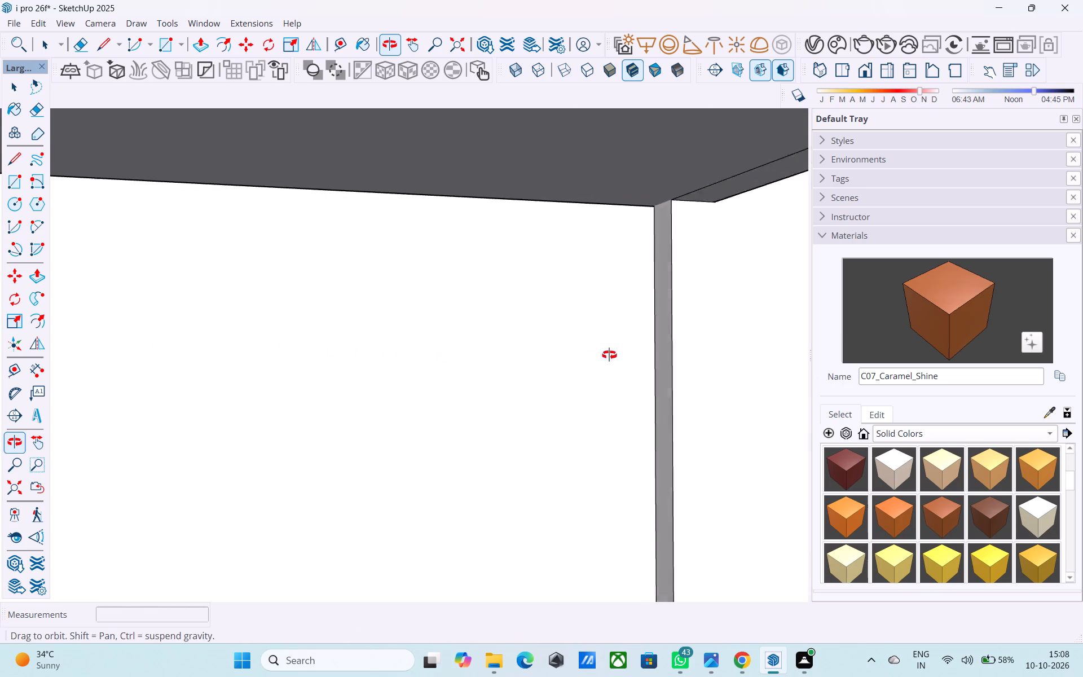
middle_drag(609, 355, 272, 370)
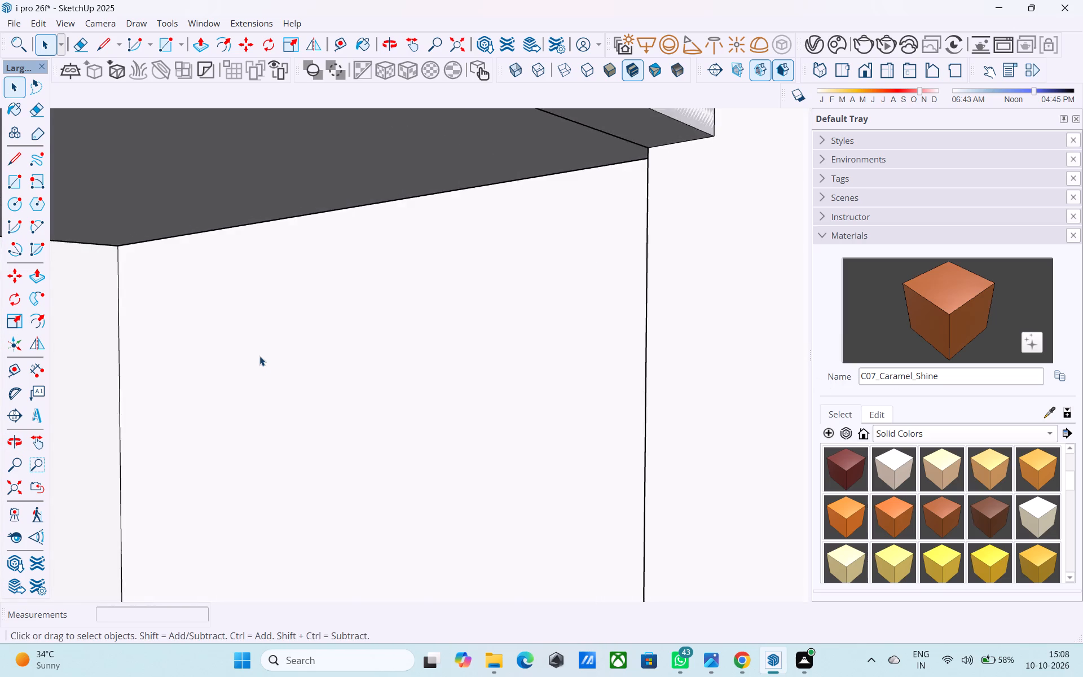
scroll(259, 356, down, 16)
scroll(417, 306, up, 1)
scroll(417, 307, down, 2)
middle_drag(398, 329, 284, 333)
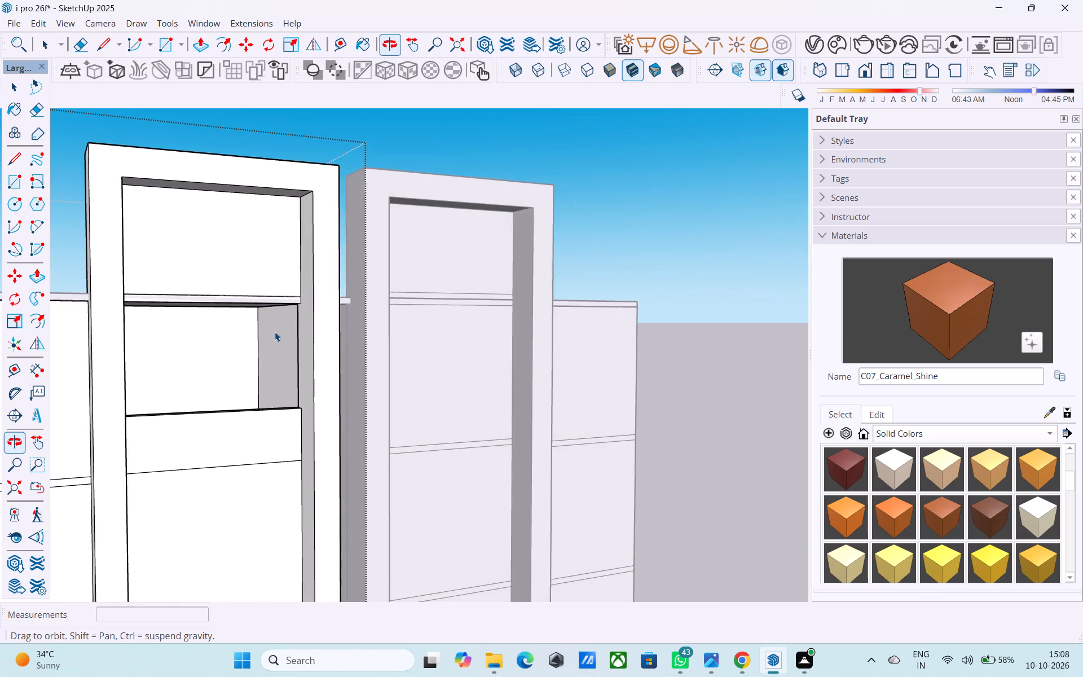
shift+middle_drag(256, 335, 252, 311)
shift+middle_drag(217, 315, 328, 257)
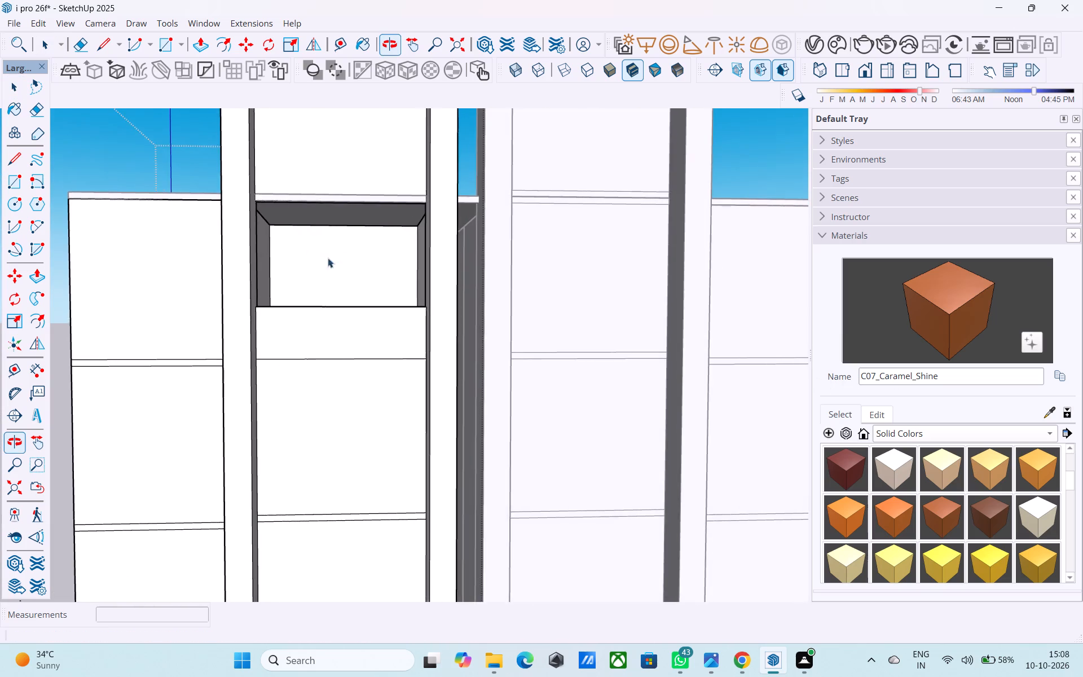
Switch the material library to the Glass collection.
scroll(301, 269, up, 5)
scroll(301, 269, down, 6)
shift+middle_drag(301, 274, 290, 213)
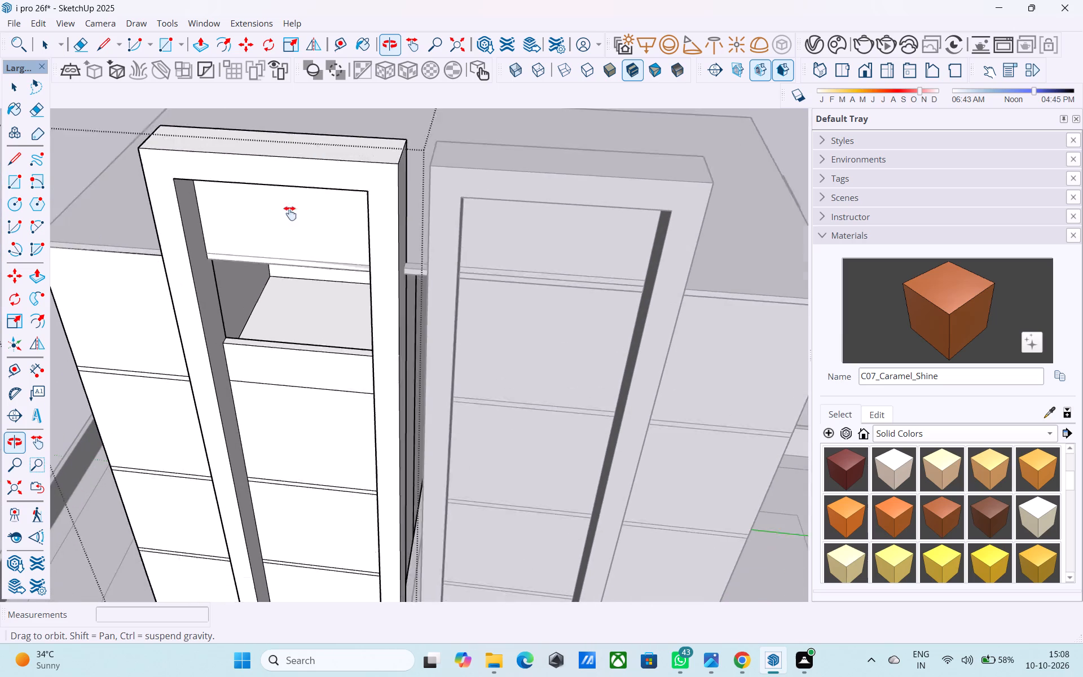
shift+middle_drag(290, 213, 290, 208)
shift+scroll(280, 303, down, 2)
shift+middle_drag(280, 303, 296, 271)
scroll(290, 283, up, 4)
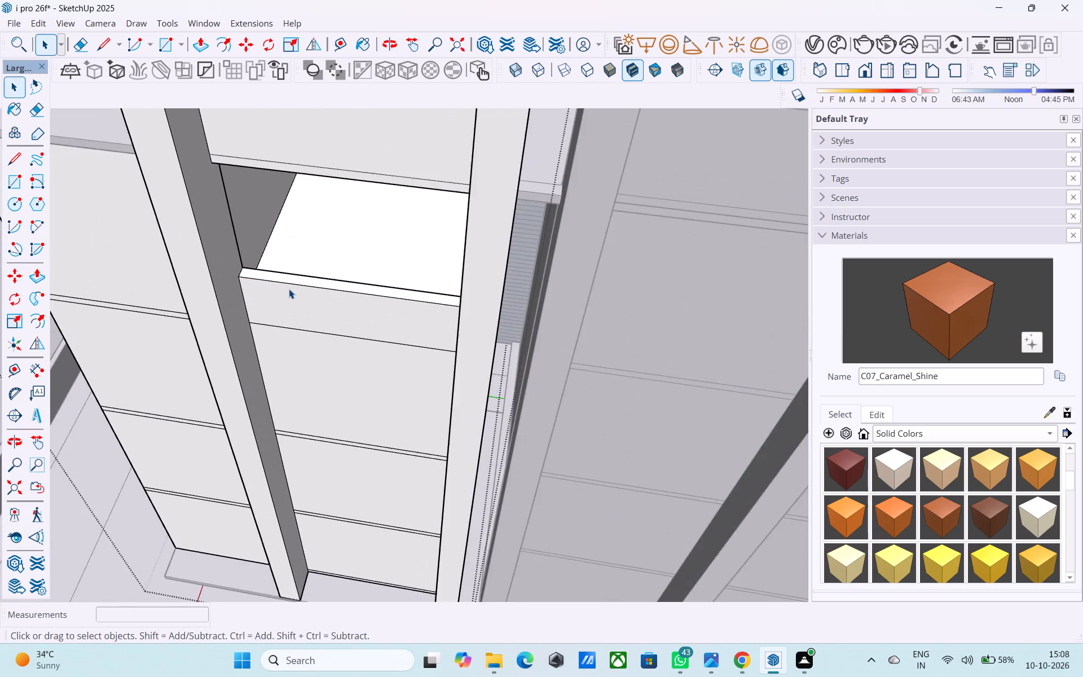
scroll(289, 289, up, 2)
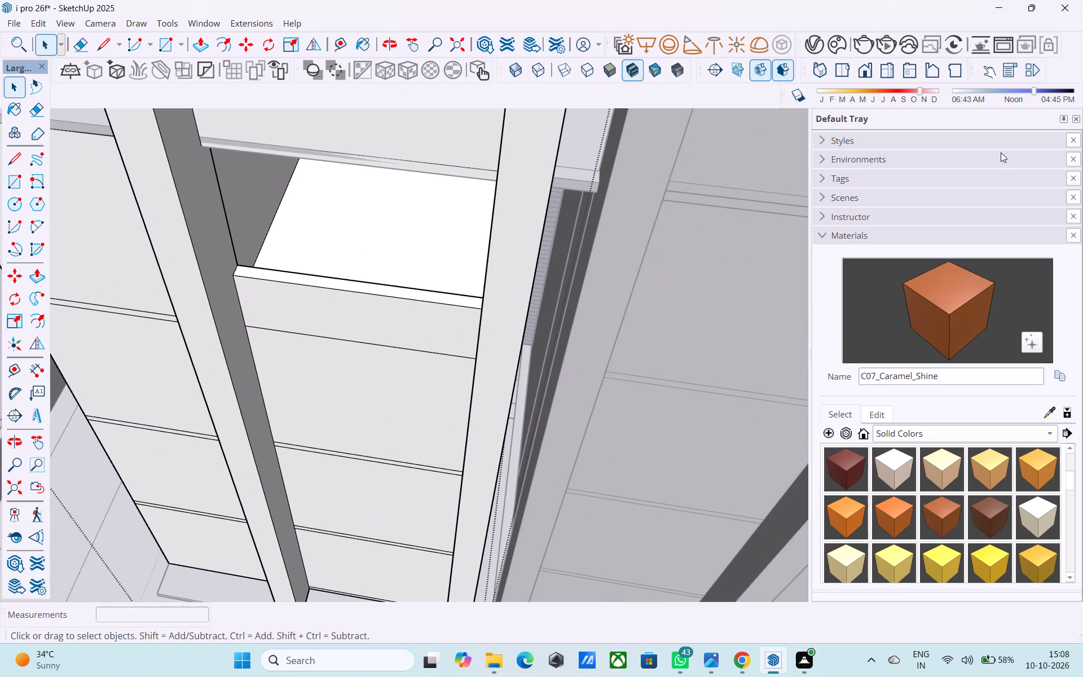
click(905, 438)
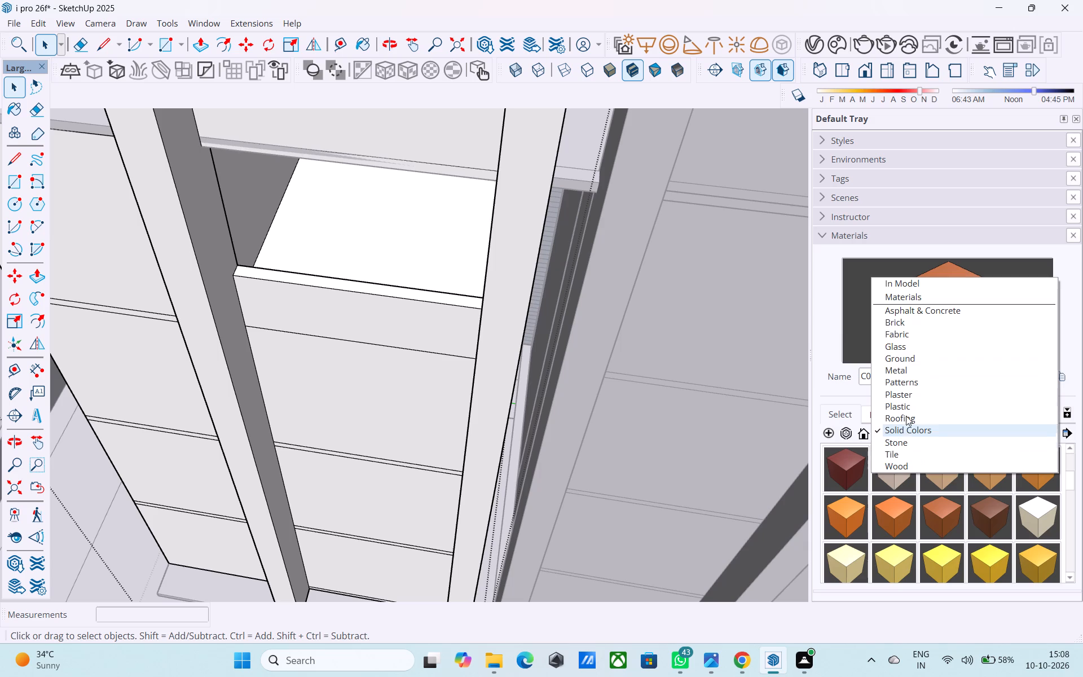
click(914, 345)
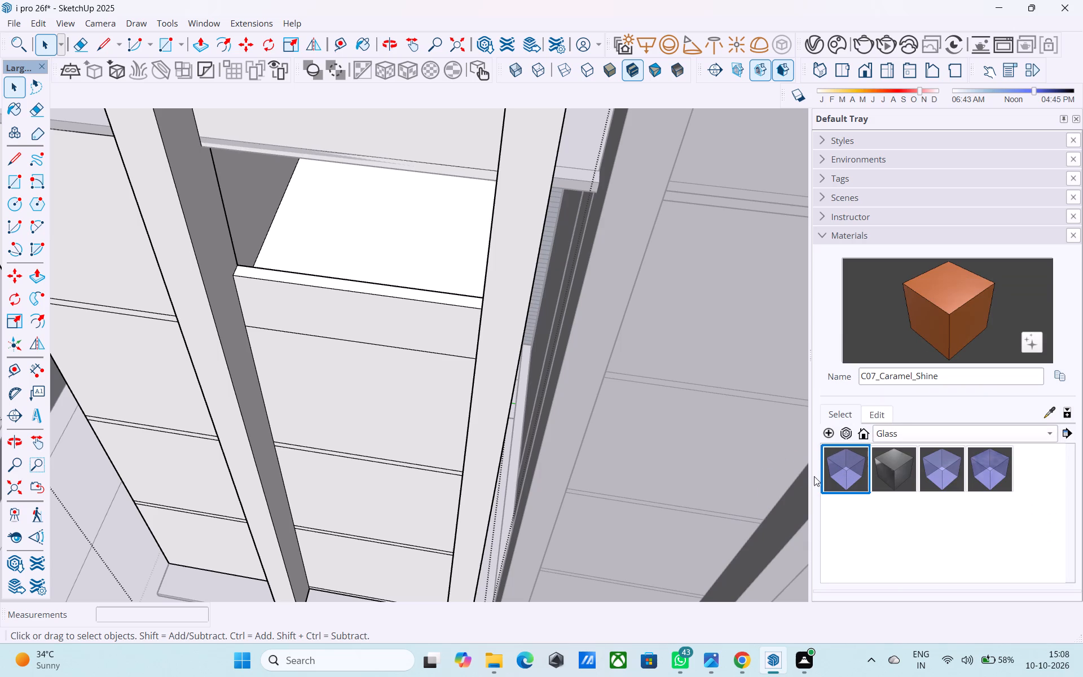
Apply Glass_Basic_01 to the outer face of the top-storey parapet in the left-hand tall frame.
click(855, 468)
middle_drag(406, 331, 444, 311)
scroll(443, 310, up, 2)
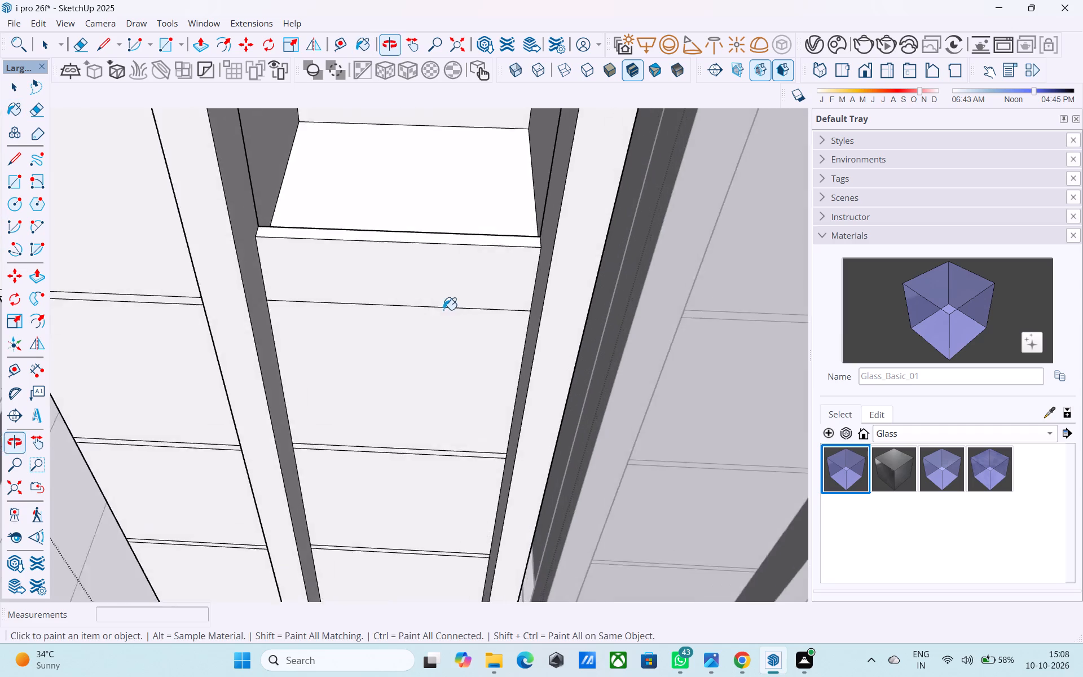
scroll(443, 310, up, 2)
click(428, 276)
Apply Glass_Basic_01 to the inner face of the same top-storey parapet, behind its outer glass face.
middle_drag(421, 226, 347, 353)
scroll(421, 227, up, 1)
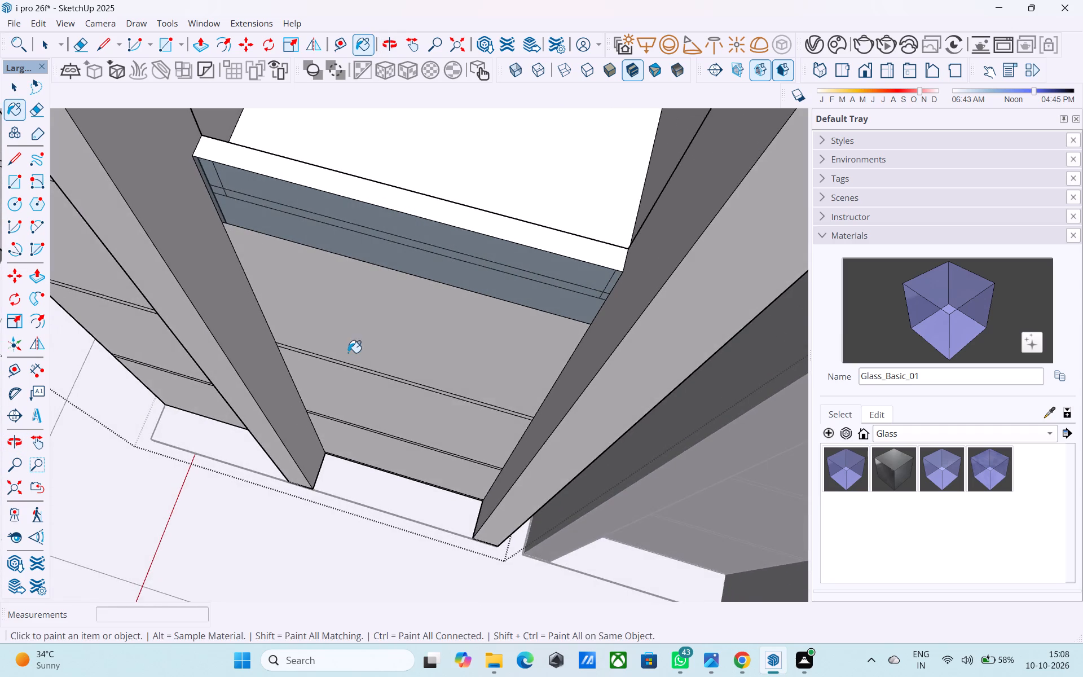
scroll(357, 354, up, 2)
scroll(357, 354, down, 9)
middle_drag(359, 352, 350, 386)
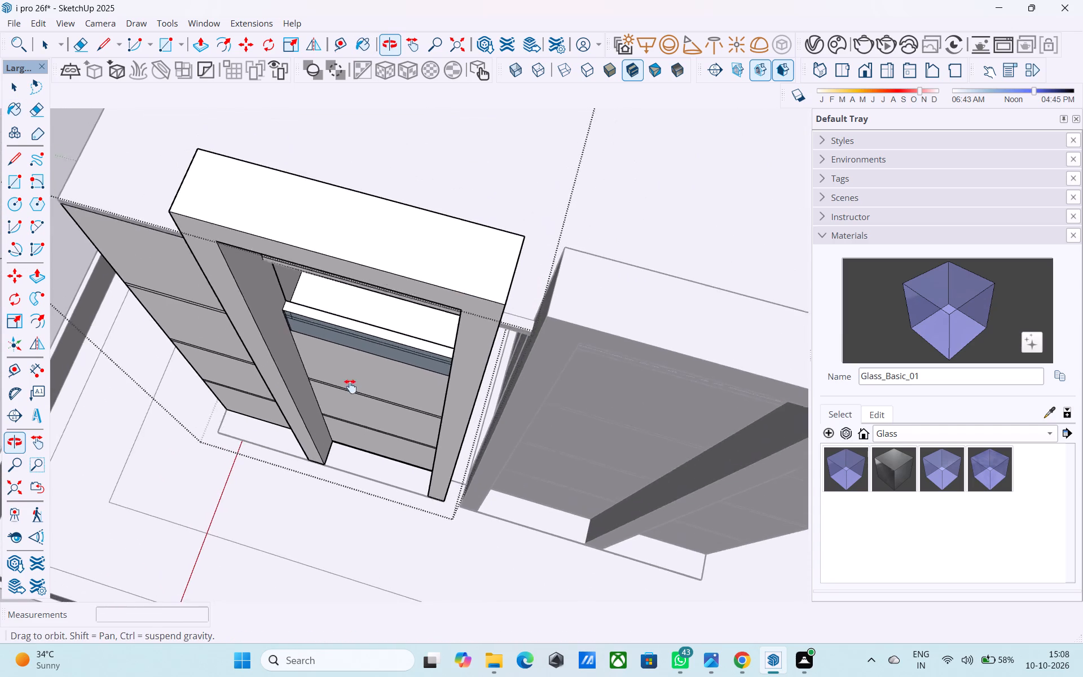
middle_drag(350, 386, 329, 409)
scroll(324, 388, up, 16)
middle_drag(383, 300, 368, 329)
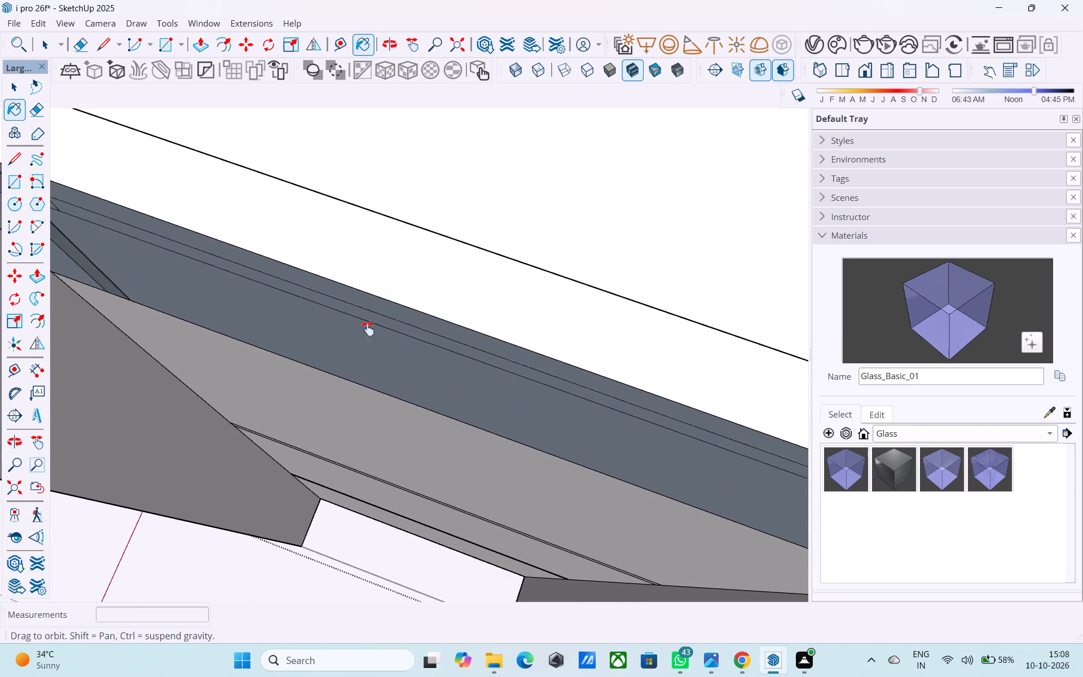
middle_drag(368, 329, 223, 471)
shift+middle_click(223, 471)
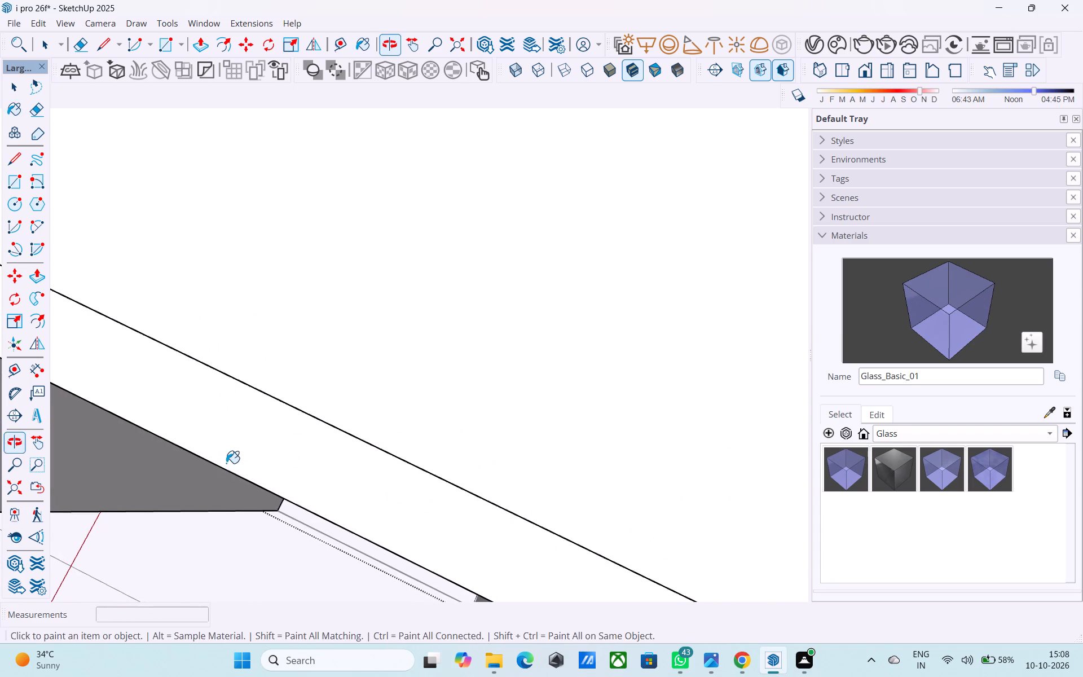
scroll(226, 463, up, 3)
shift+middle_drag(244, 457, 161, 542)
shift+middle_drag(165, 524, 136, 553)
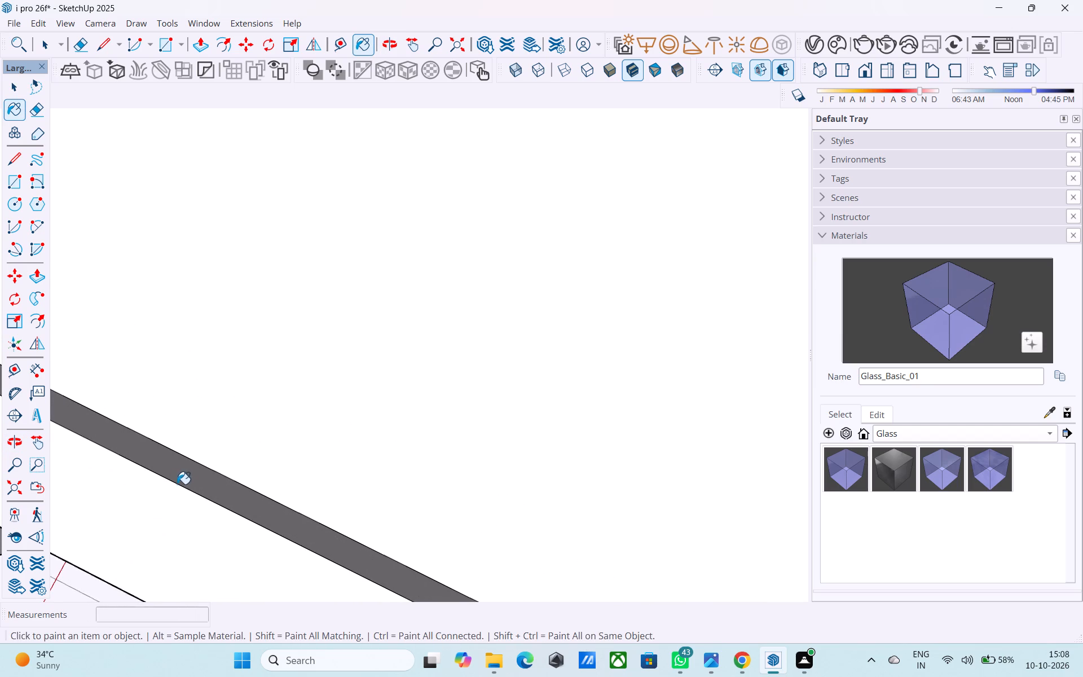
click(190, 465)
Examine the glass parapet and the floor edge behind it from above and from the front.
scroll(190, 465, down, 1)
middle_drag(190, 465, 235, 381)
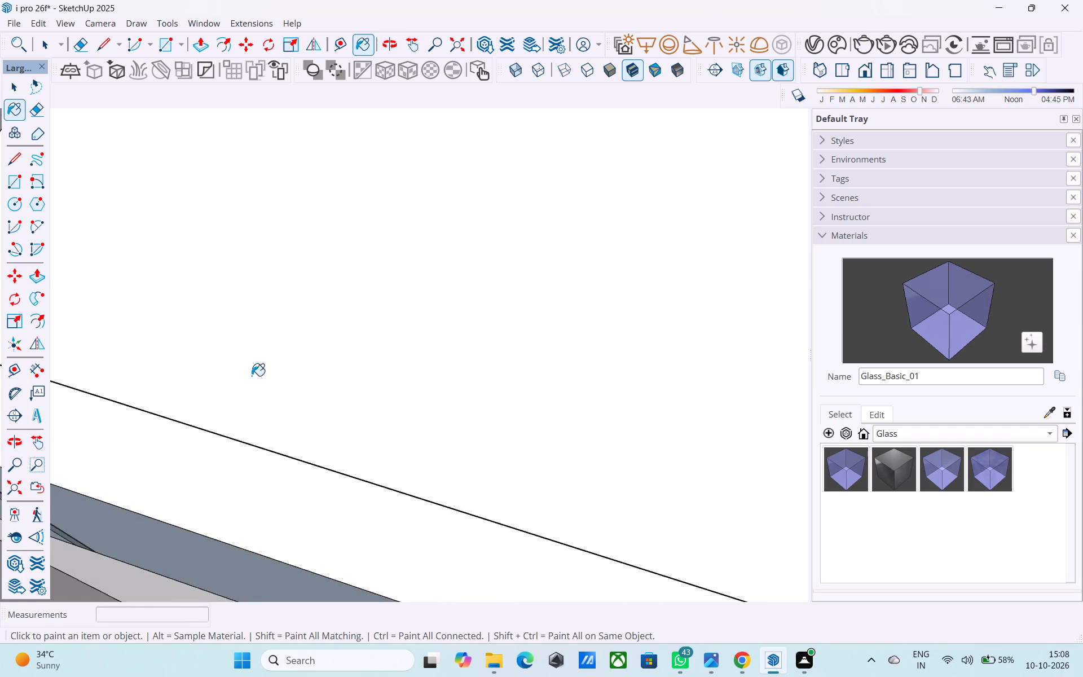
scroll(254, 383, down, 10)
middle_drag(333, 366, 341, 354)
middle_drag(253, 474, 387, 329)
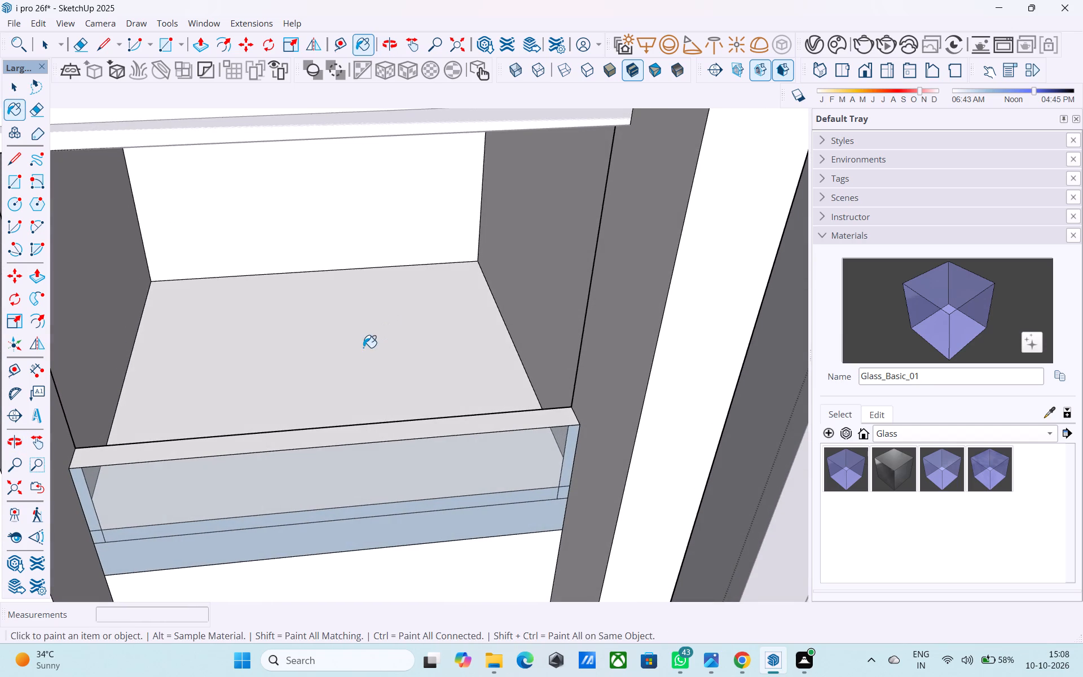
scroll(334, 359, down, 4)
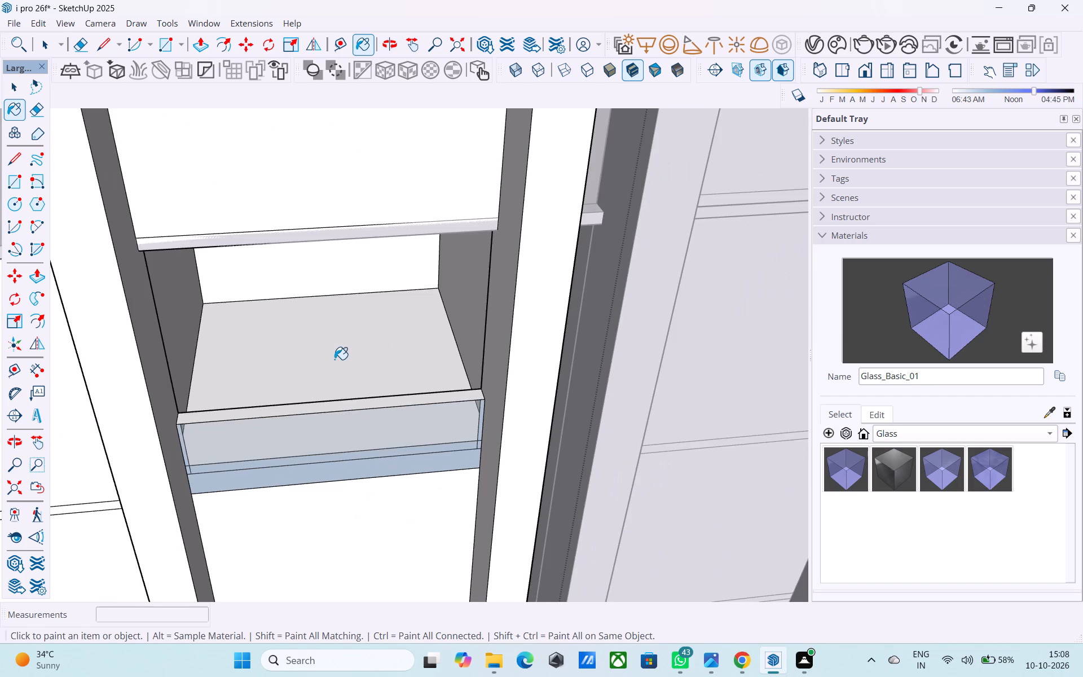
key(space)
scroll(332, 363, down, 7)
middle_drag(328, 373, 365, 298)
middle_drag(349, 376, 335, 437)
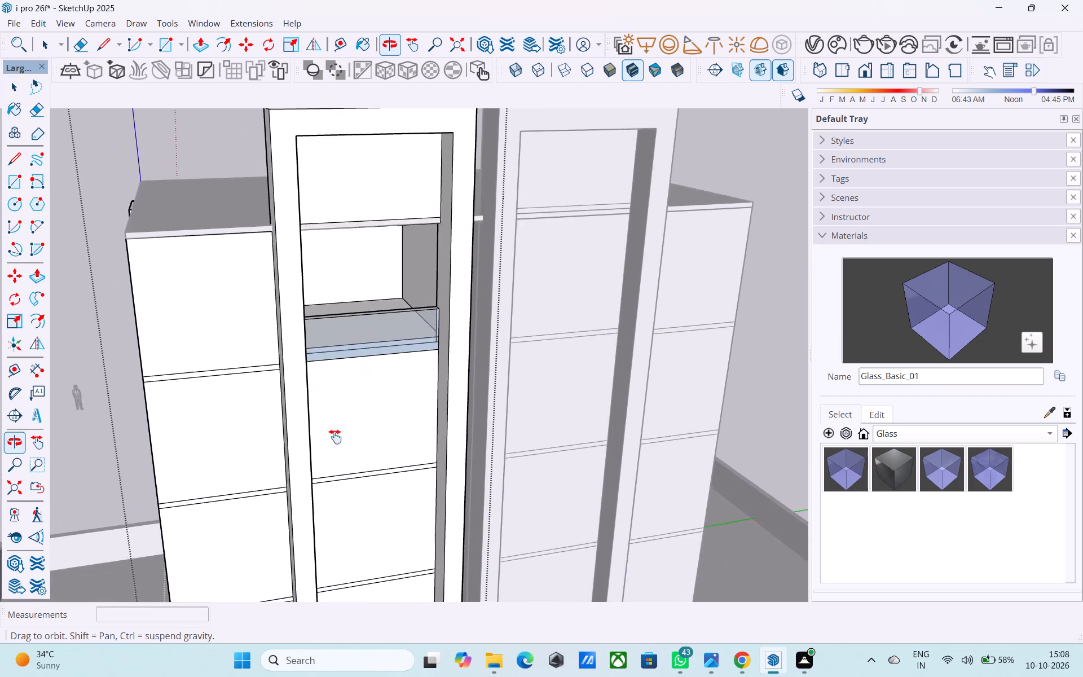
middle_drag(335, 437, 319, 397)
scroll(318, 393, up, 9)
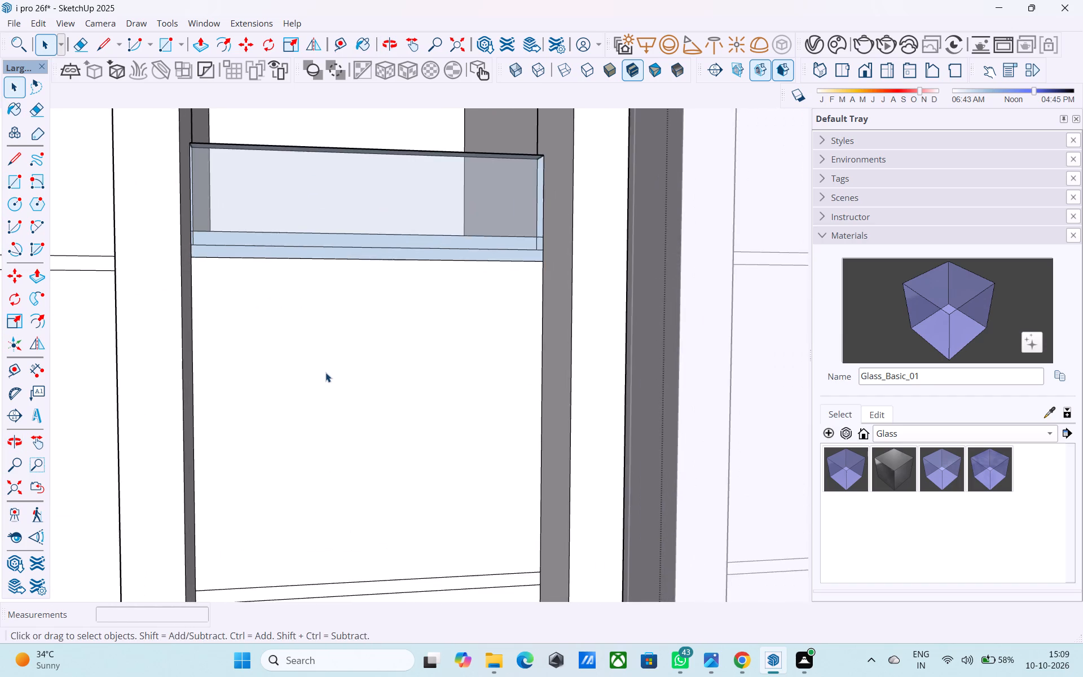
scroll(324, 371, down, 3)
shift+middle_drag(323, 372, 312, 455)
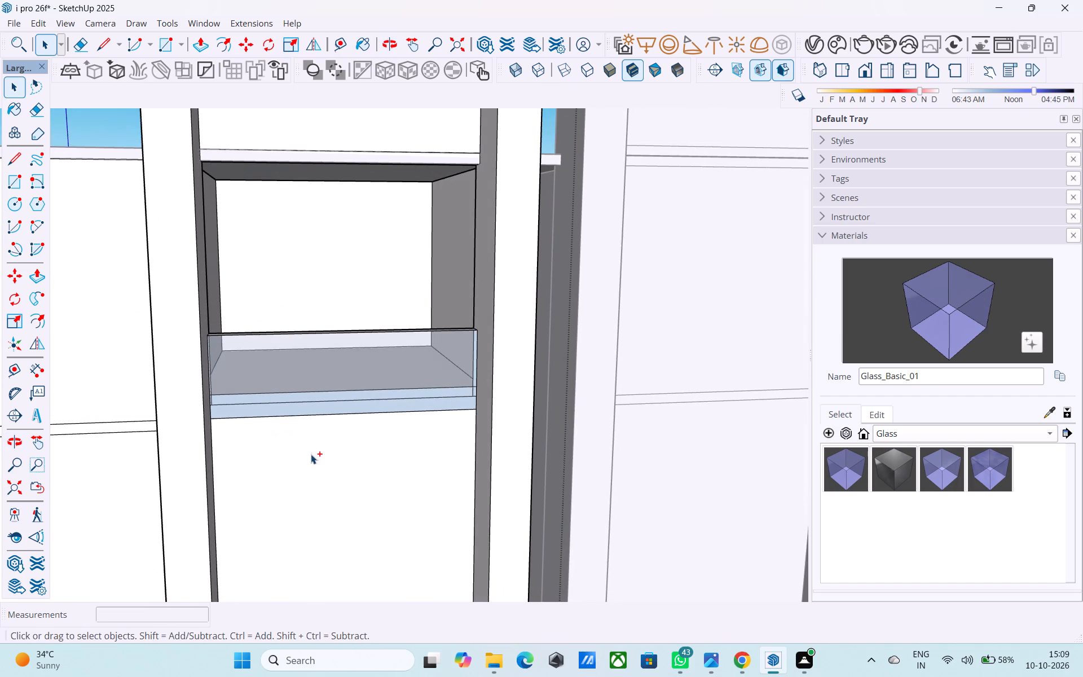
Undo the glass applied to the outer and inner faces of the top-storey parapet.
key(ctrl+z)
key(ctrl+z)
Copy the horizontal edge at the base of the top-storey parapet 1' upward along its outer face.
scroll(275, 436, up, 4)
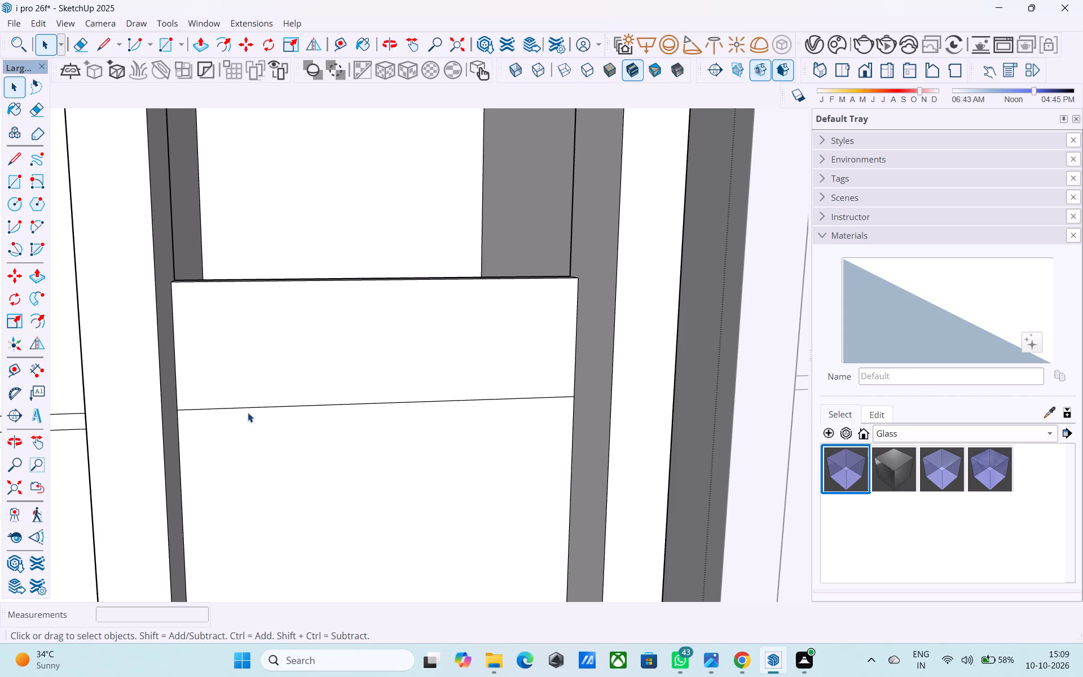
click(249, 408)
key(m)
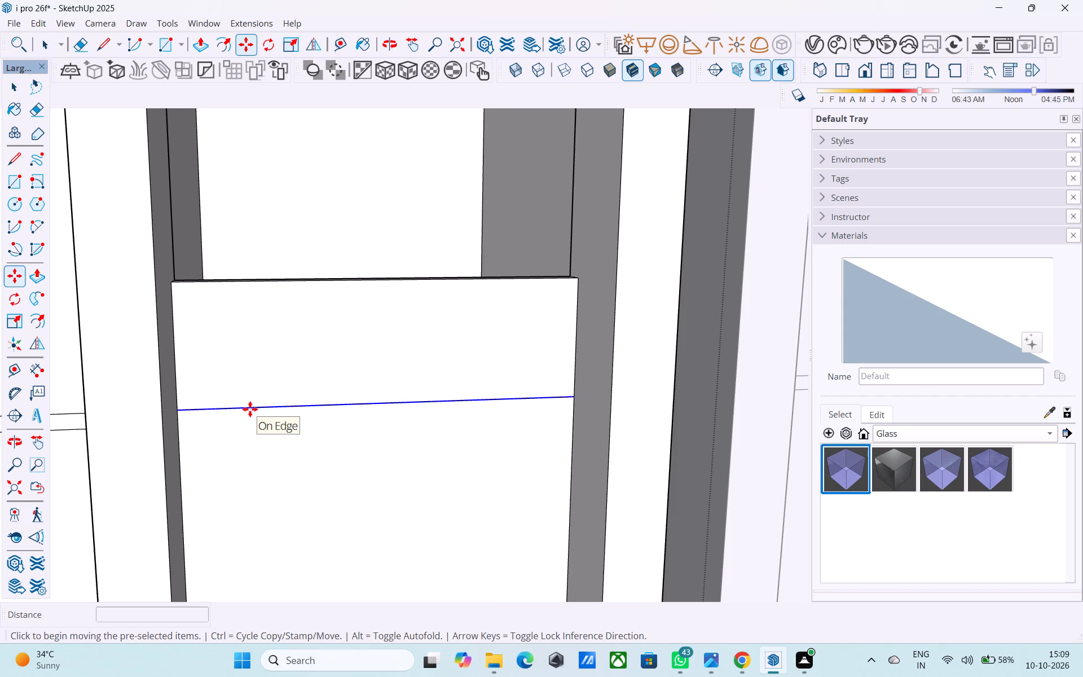
click(182, 410)
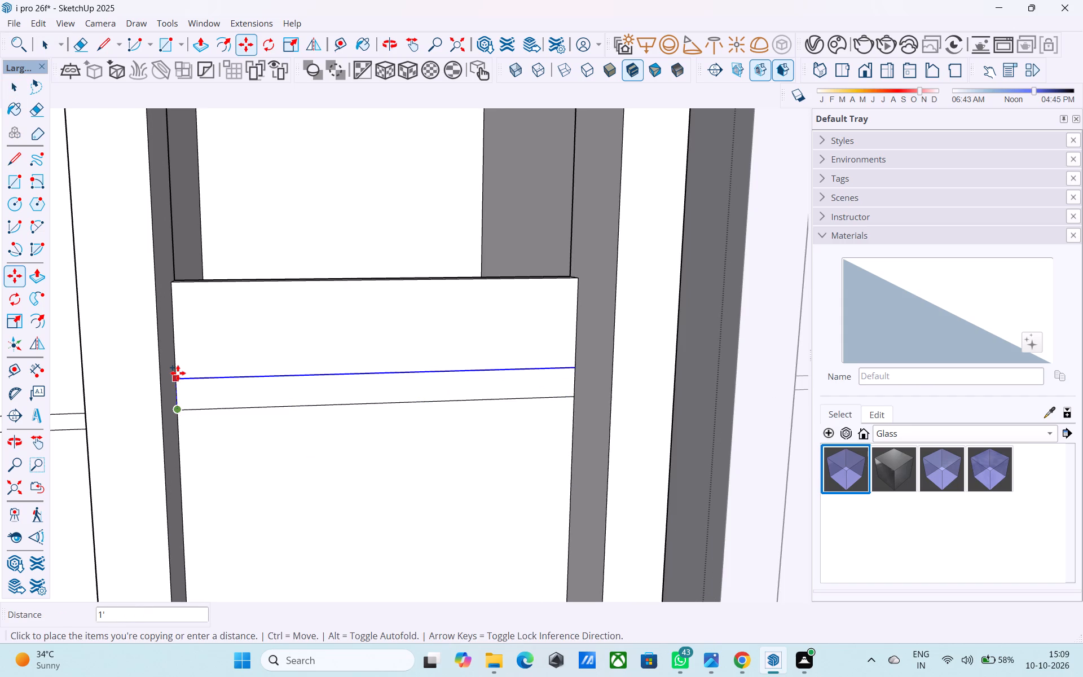
click(178, 372)
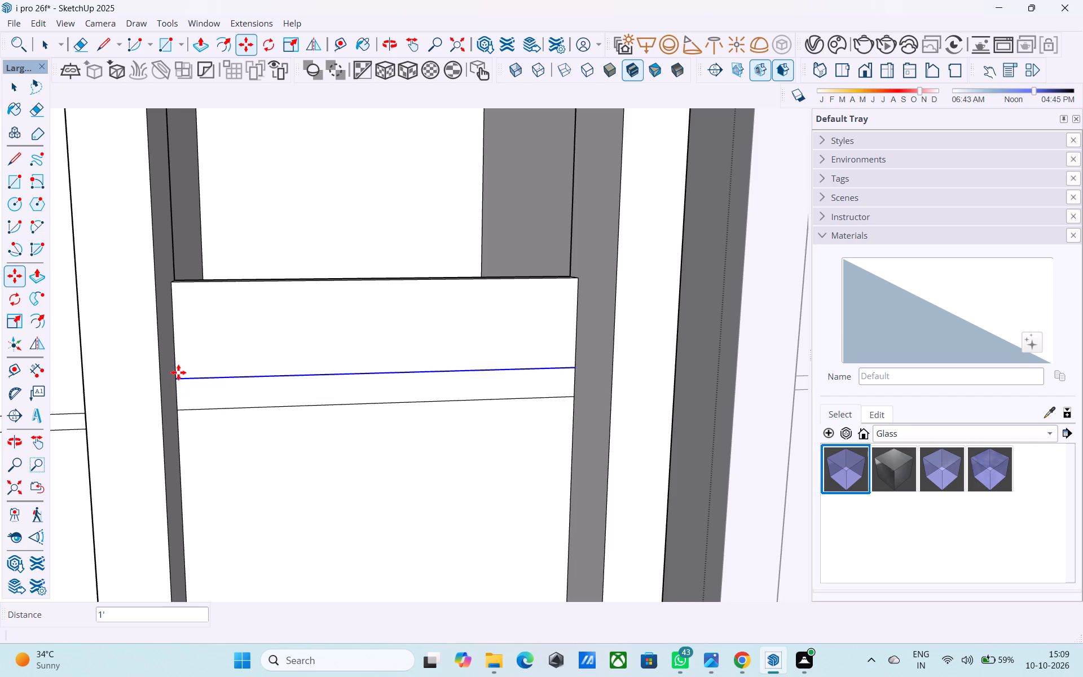
key(space)
Apply Glass_Basic_01 to the parapet's outer face above the copied edge and to its inner face.
click(849, 479)
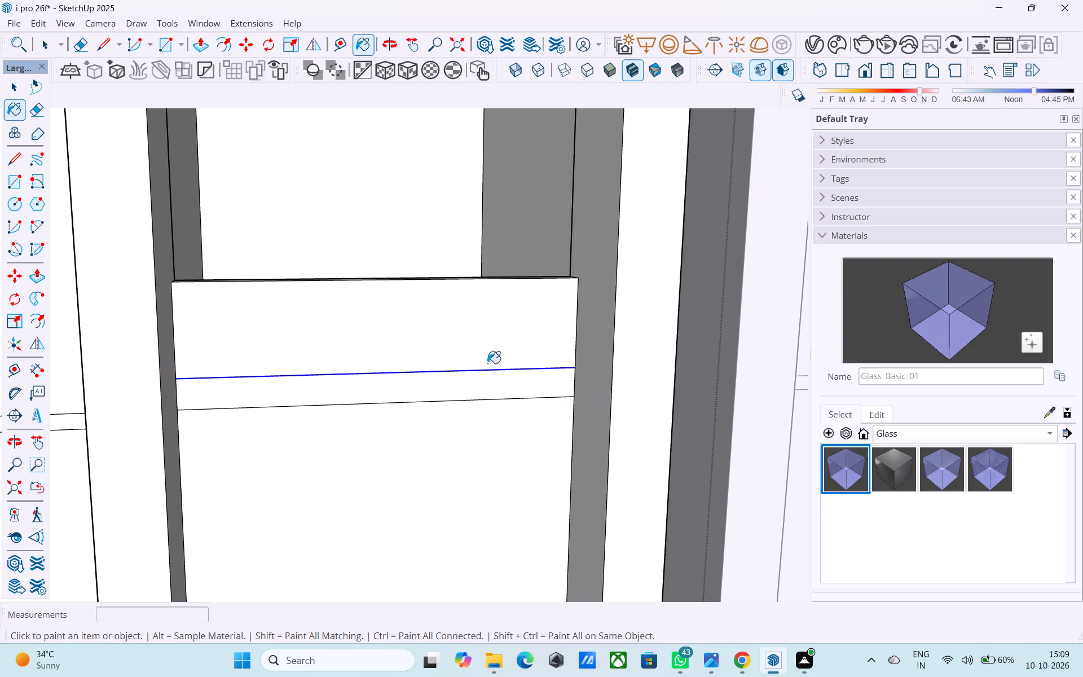
click(482, 348)
middle_drag(442, 326, 457, 549)
scroll(456, 450, up, 1)
middle_drag(425, 303, 447, 405)
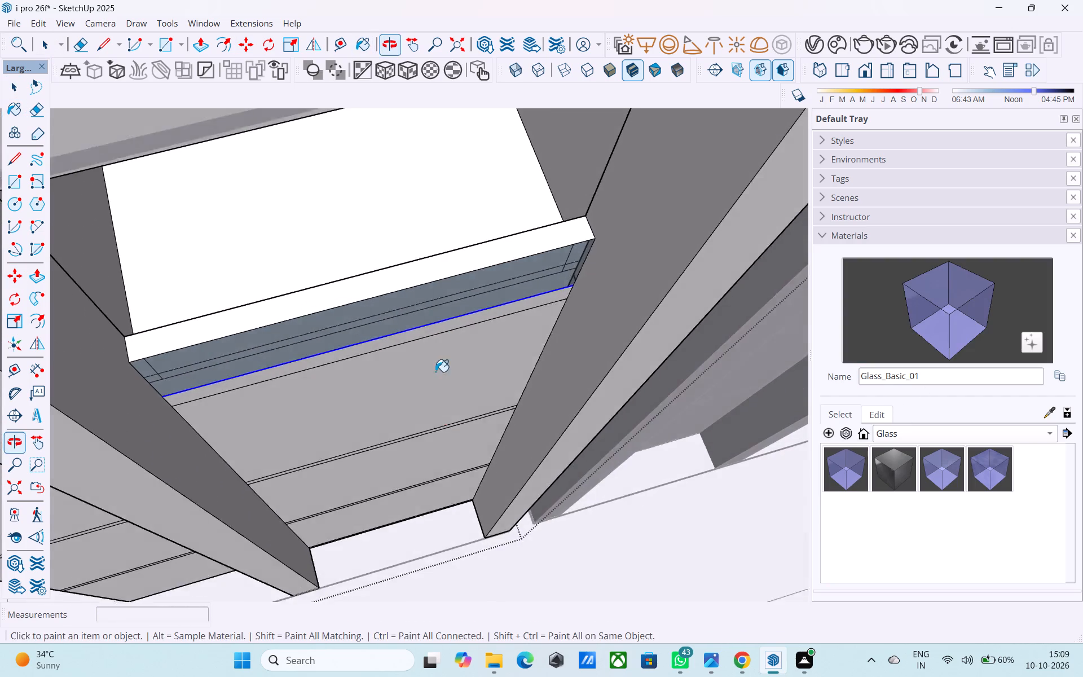
scroll(389, 294, up, 8)
middle_drag(378, 293, 795, 229)
middle_drag(314, 248, 488, 186)
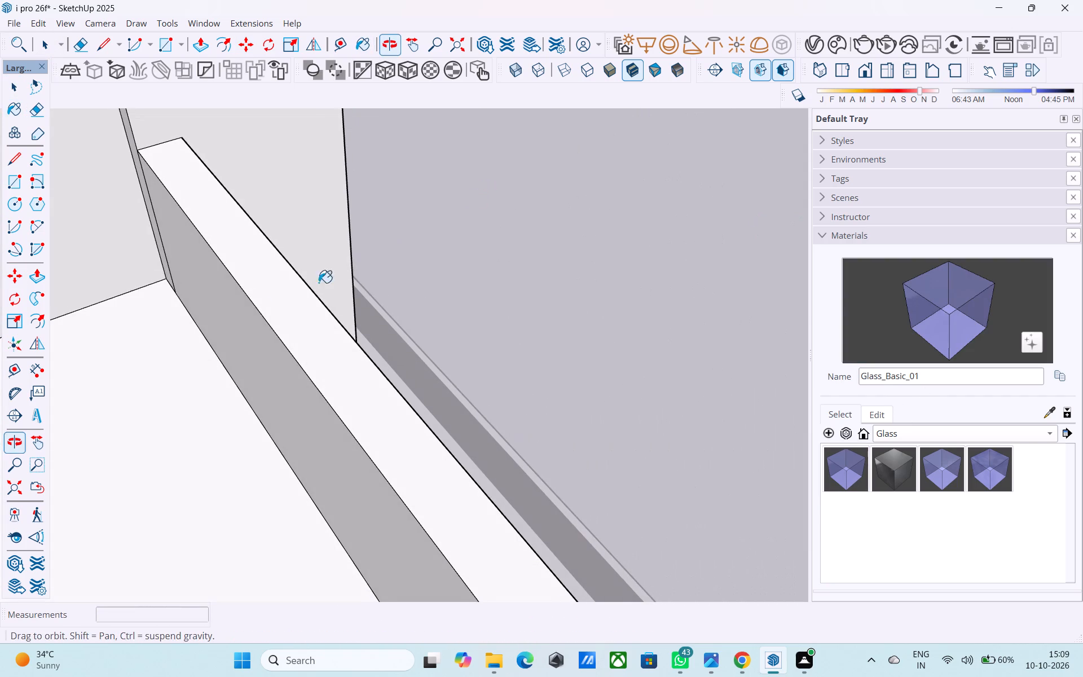
click(246, 309)
Close the open building group and view the glazed parapet within the whole front elevation.
middle_drag(476, 219, 177, 227)
scroll(428, 225, down, 9)
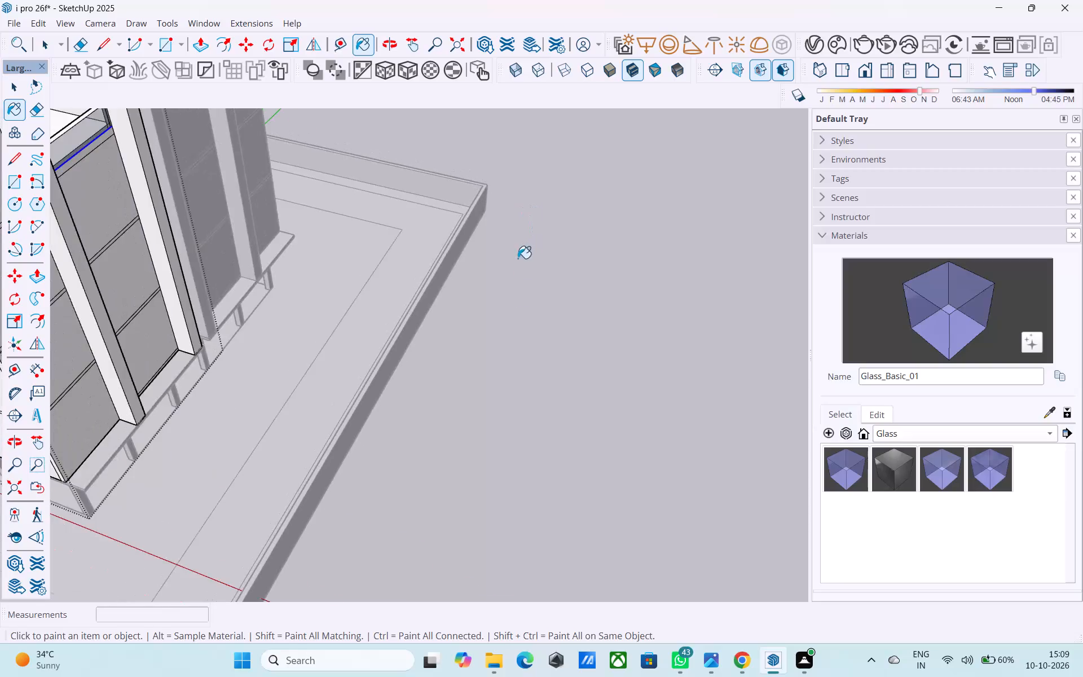
scroll(518, 258, down, 10)
middle_drag(454, 359, 234, 293)
key(space)
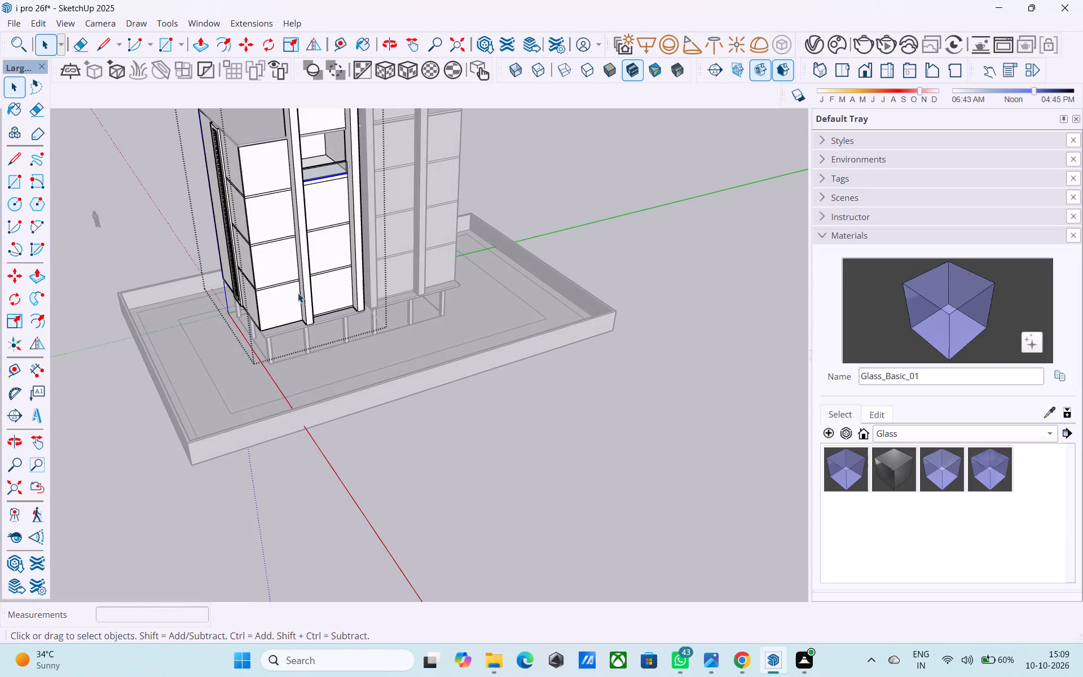
shift+middle_drag(297, 292, 274, 340)
click(500, 253)
shift+middle_drag(430, 251, 364, 253)
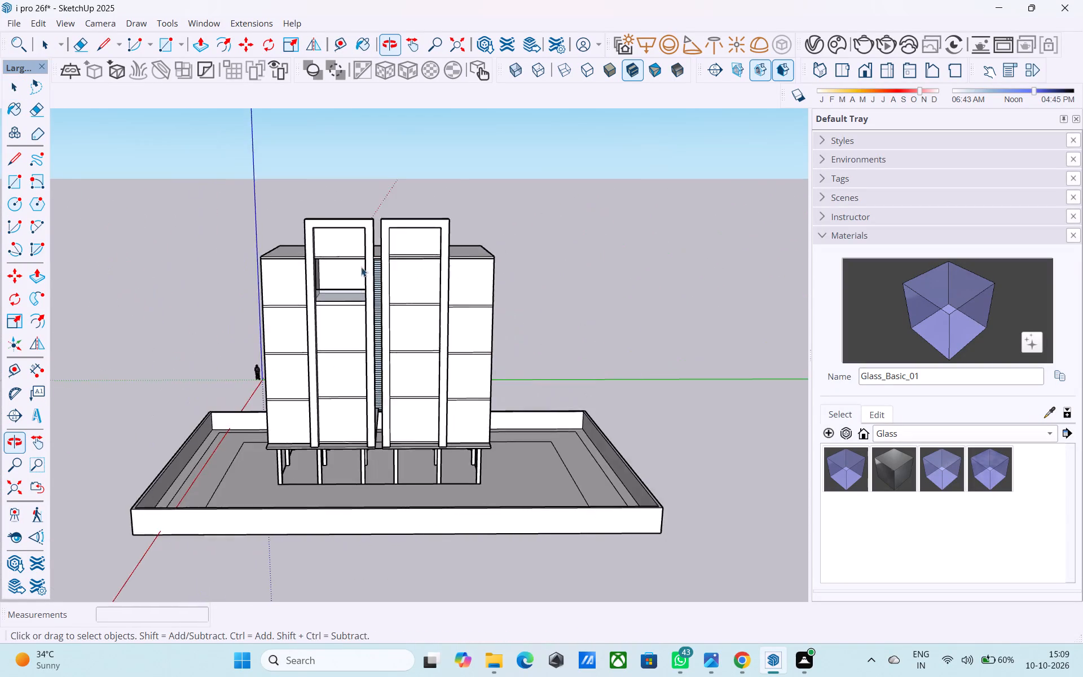
Reopen the group and push the wall face directly below the glazed parapet inward to form a second recessed opening.
scroll(355, 276, up, 11)
shift+middle_drag(353, 319, 368, 272)
middle_drag(359, 338, 376, 296)
scroll(369, 301, up, 4)
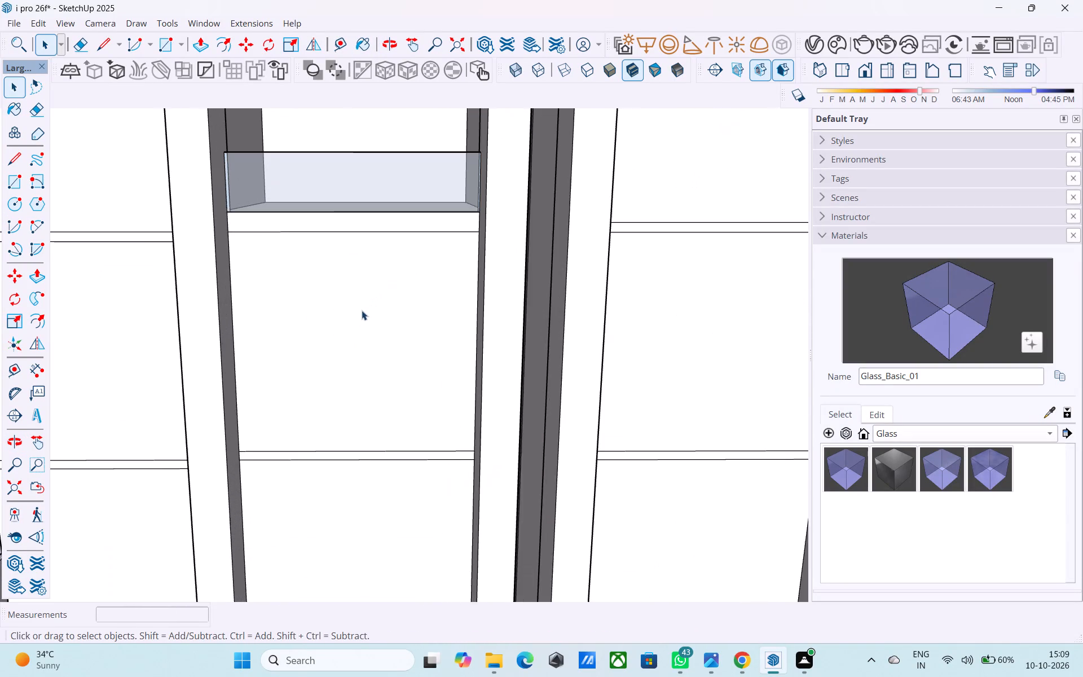
scroll(358, 319, down, 3)
shift+middle_drag(358, 320, 359, 300)
click(354, 309)
triple_click(354, 309)
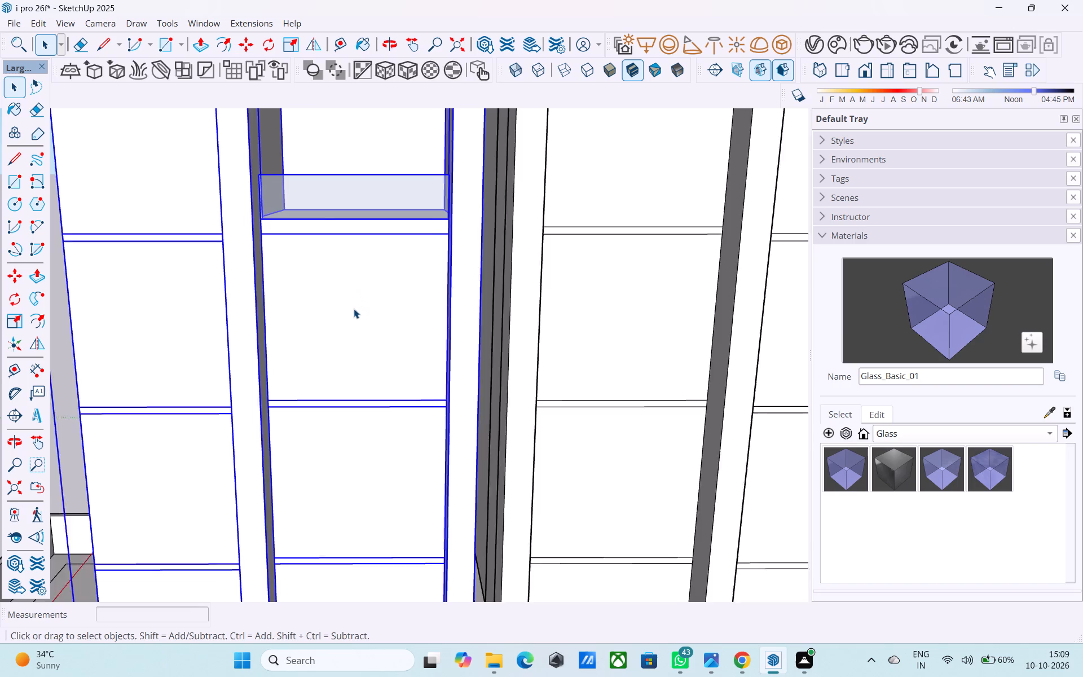
scroll(354, 309, down, 4)
click(354, 309)
scroll(353, 309, up, 3)
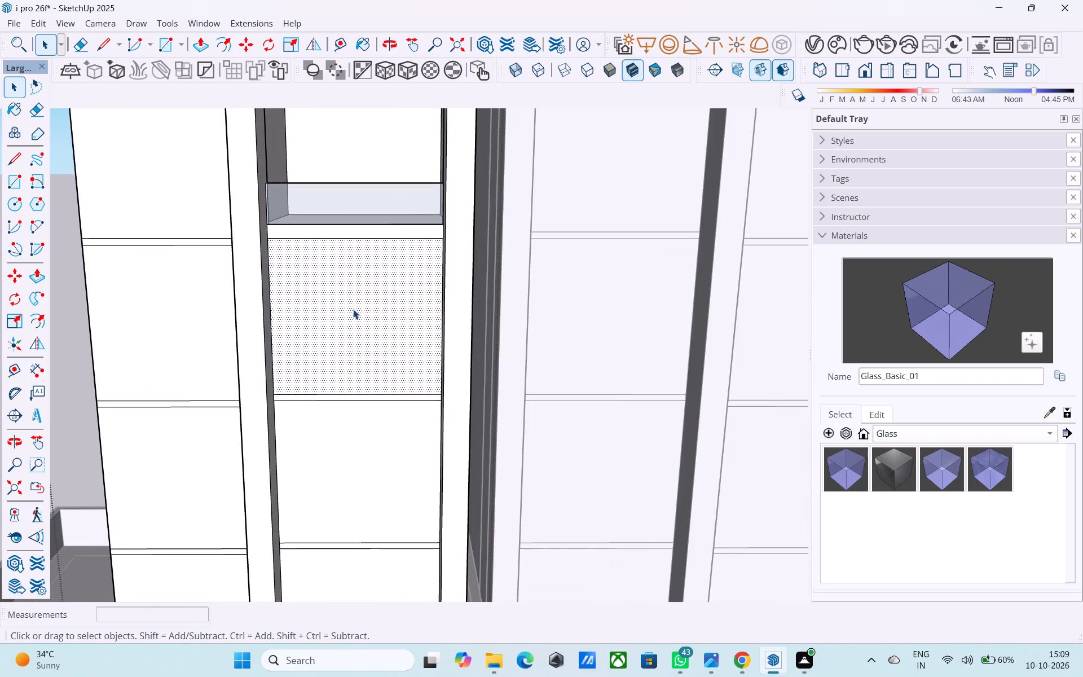
shift+middle_drag(354, 309, 335, 334)
scroll(335, 334, up, 1)
key(p)
click(334, 327)
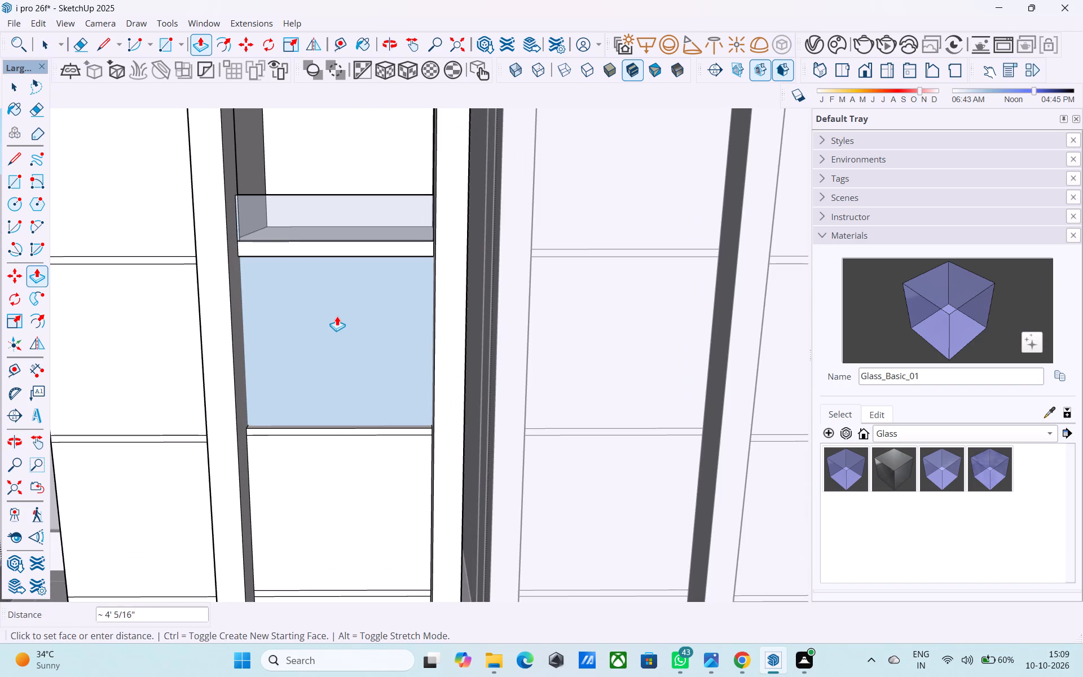
click(334, 306)
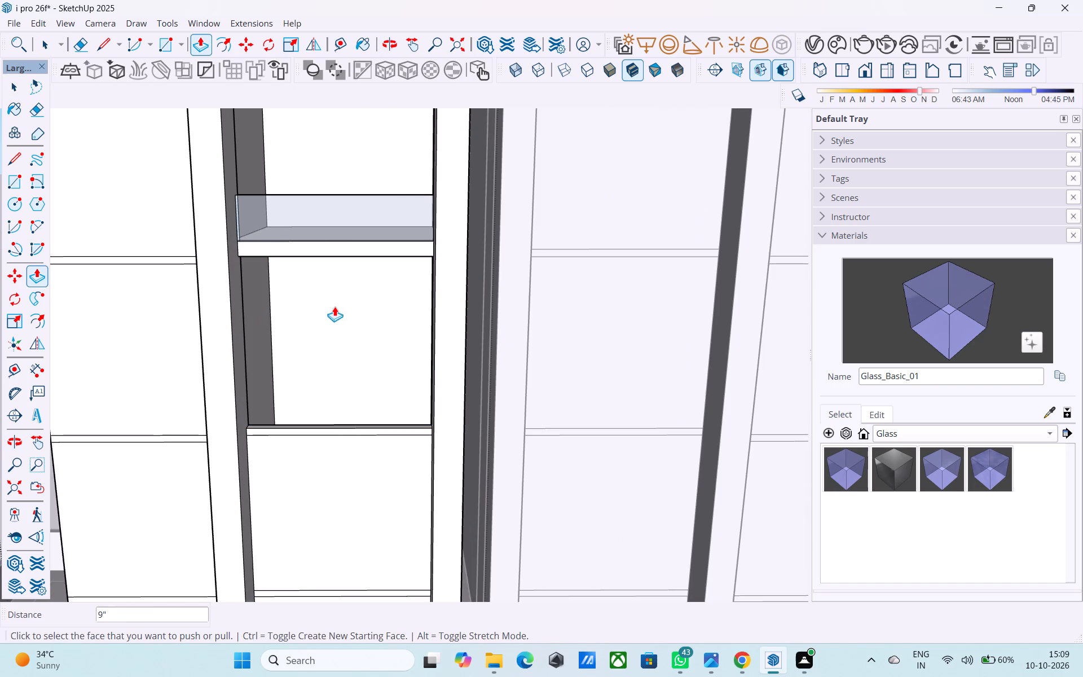
Examine the side walls, ceiling and bottom edge of the recess below the top-storey opening.
middle_drag(342, 310, 332, 320)
shift+middle_drag(314, 331, 307, 346)
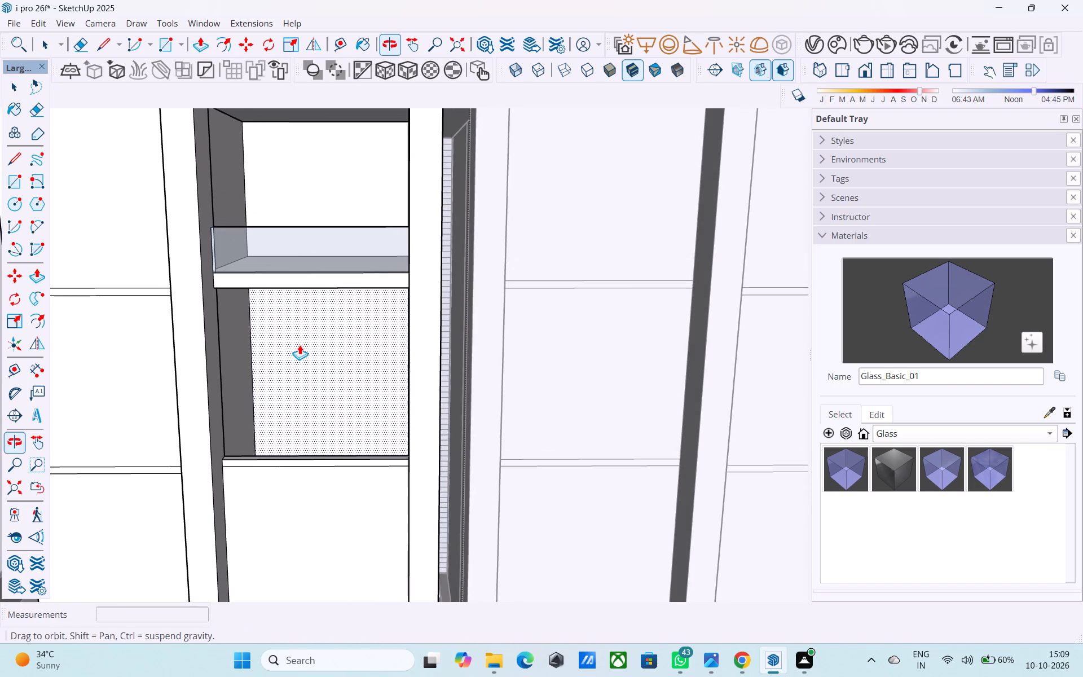
key(space)
scroll(294, 341, up, 7)
scroll(298, 386, down, 4)
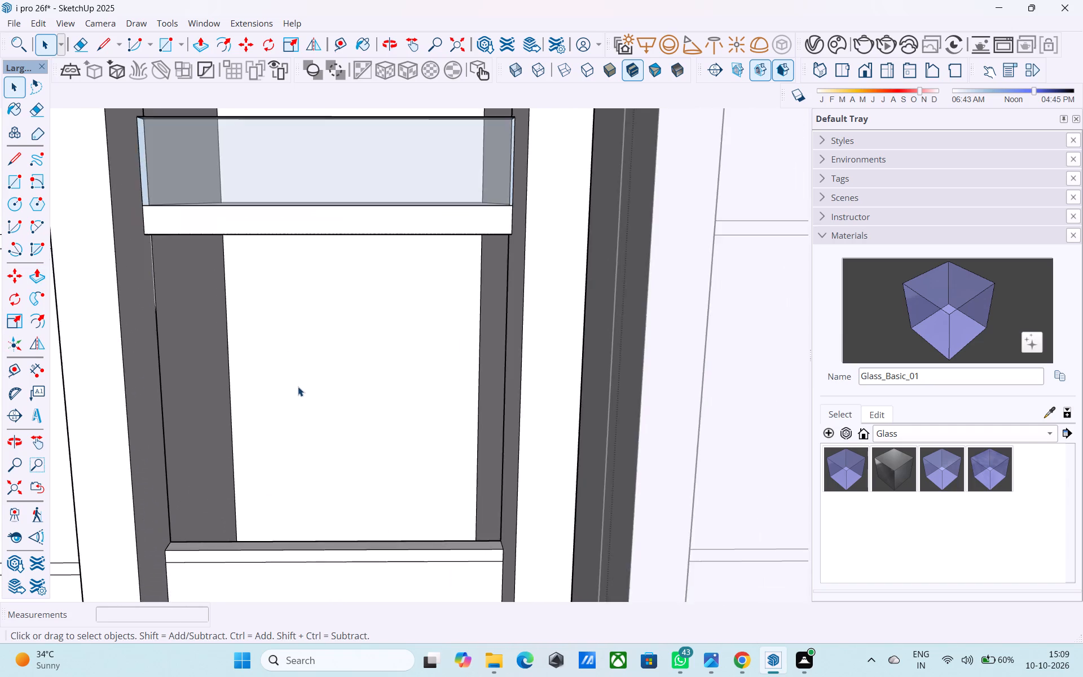
scroll(298, 386, down, 2)
shift+middle_drag(307, 399, 311, 362)
scroll(310, 368, down, 2)
shift+middle_drag(308, 369, 310, 388)
scroll(297, 401, up, 4)
scroll(290, 404, down, 1)
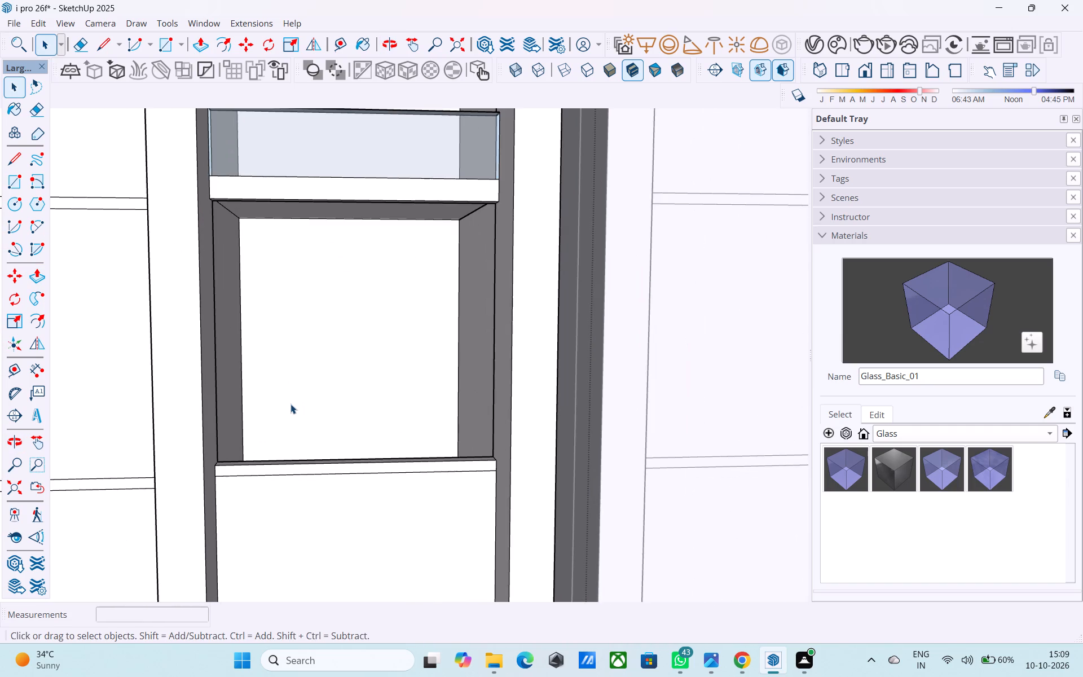
Check the height of the existing glass parapet along its side edge.
scroll(290, 404, down, 1)
middle_drag(290, 404, 279, 429)
key(l)
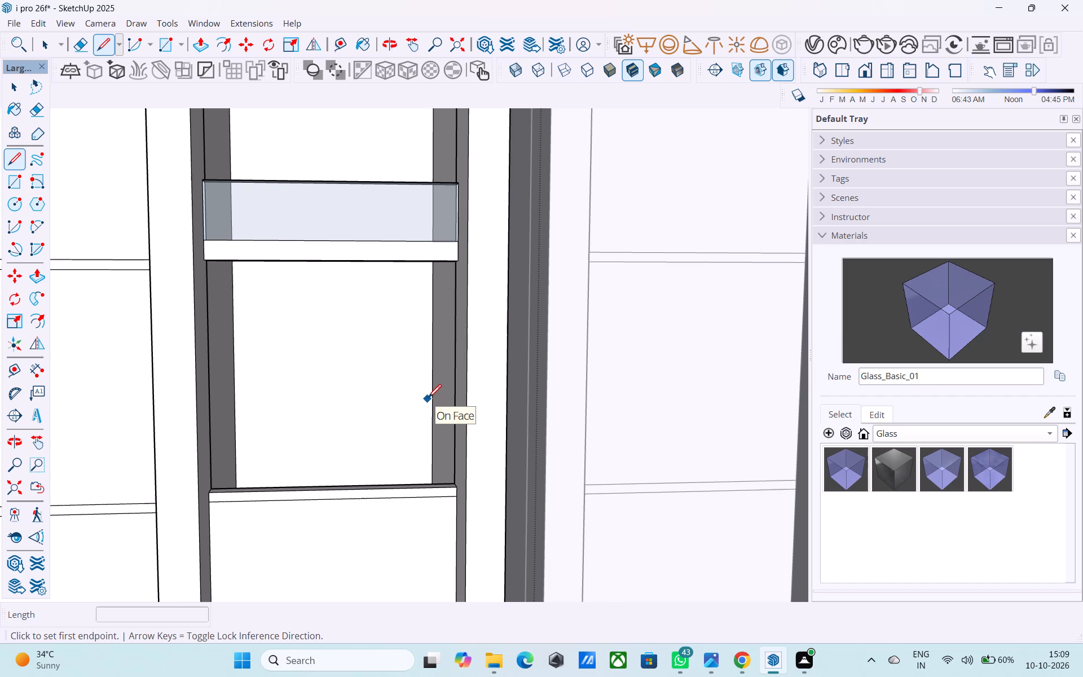
scroll(428, 399, up, 1)
shift+middle_drag(248, 235, 277, 385)
scroll(215, 375, up, 8)
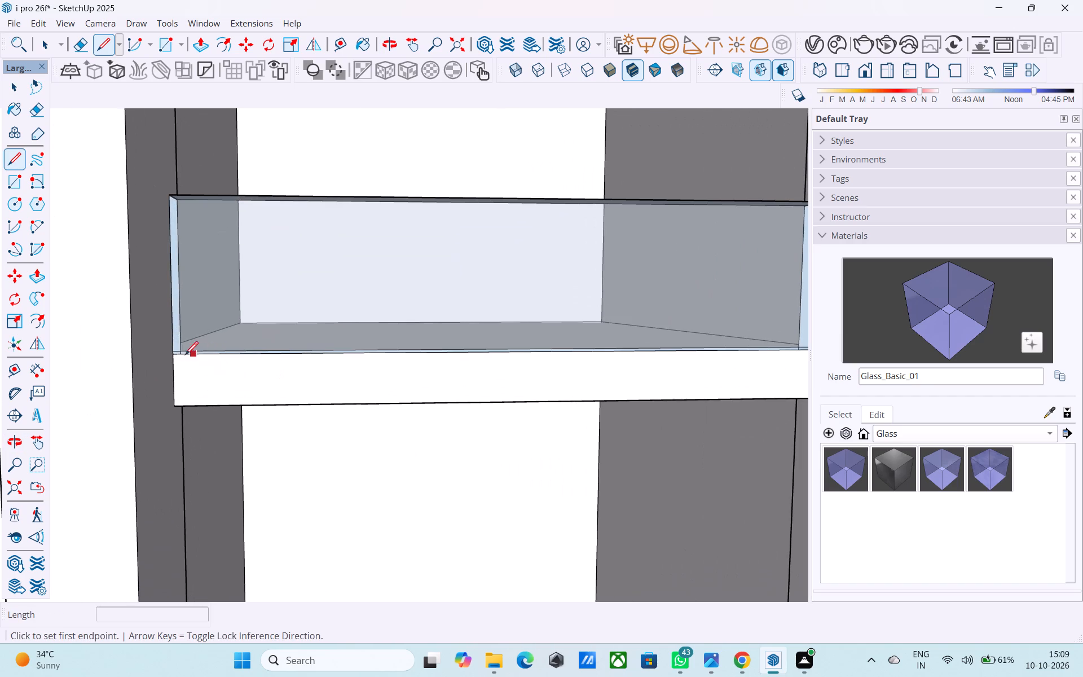
click(179, 354)
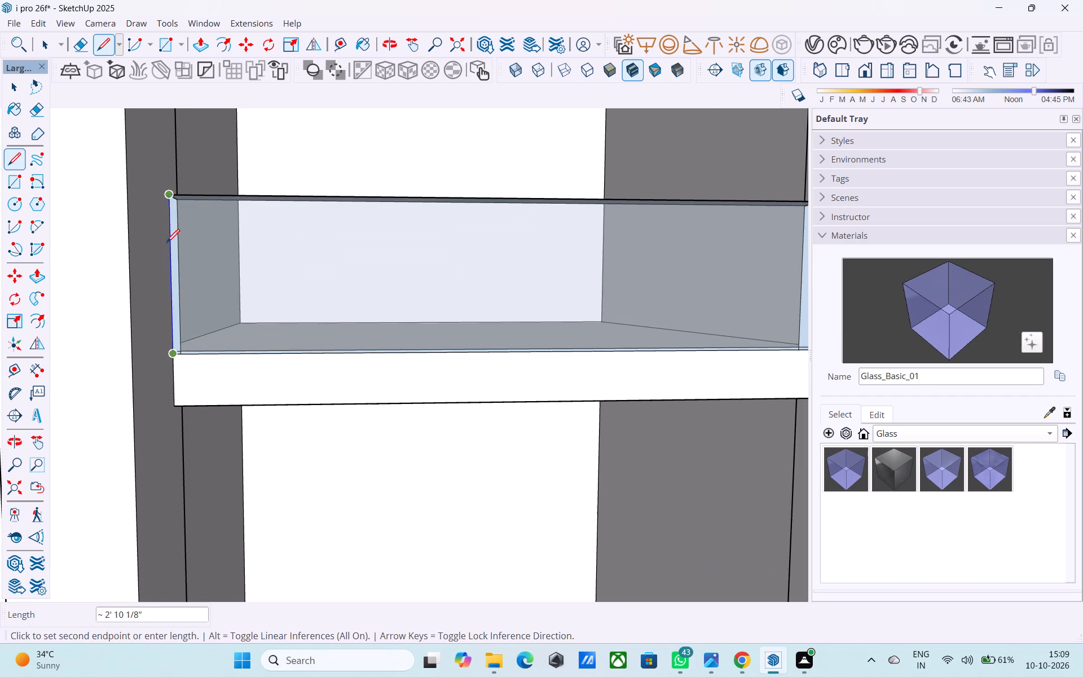
scroll(176, 274, down, 16)
key(space)
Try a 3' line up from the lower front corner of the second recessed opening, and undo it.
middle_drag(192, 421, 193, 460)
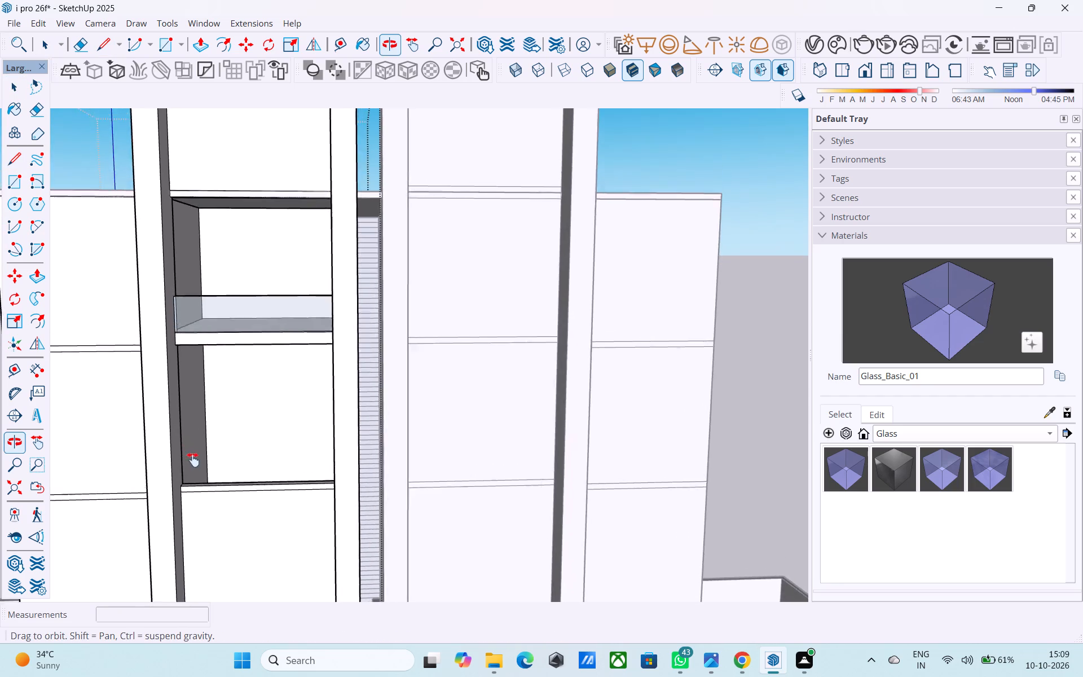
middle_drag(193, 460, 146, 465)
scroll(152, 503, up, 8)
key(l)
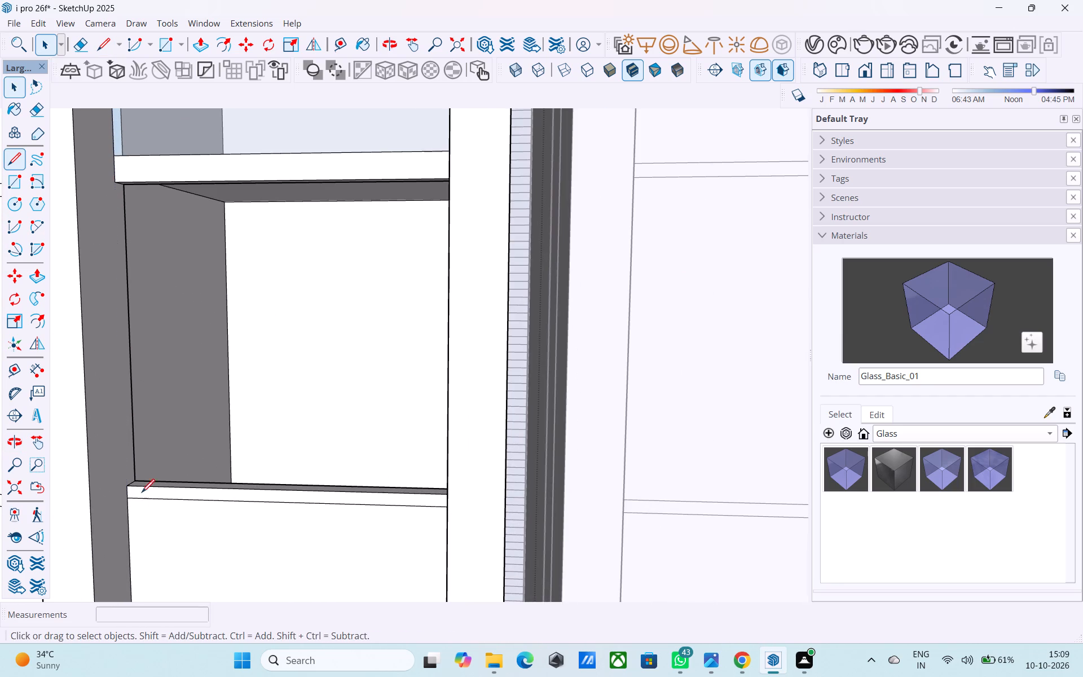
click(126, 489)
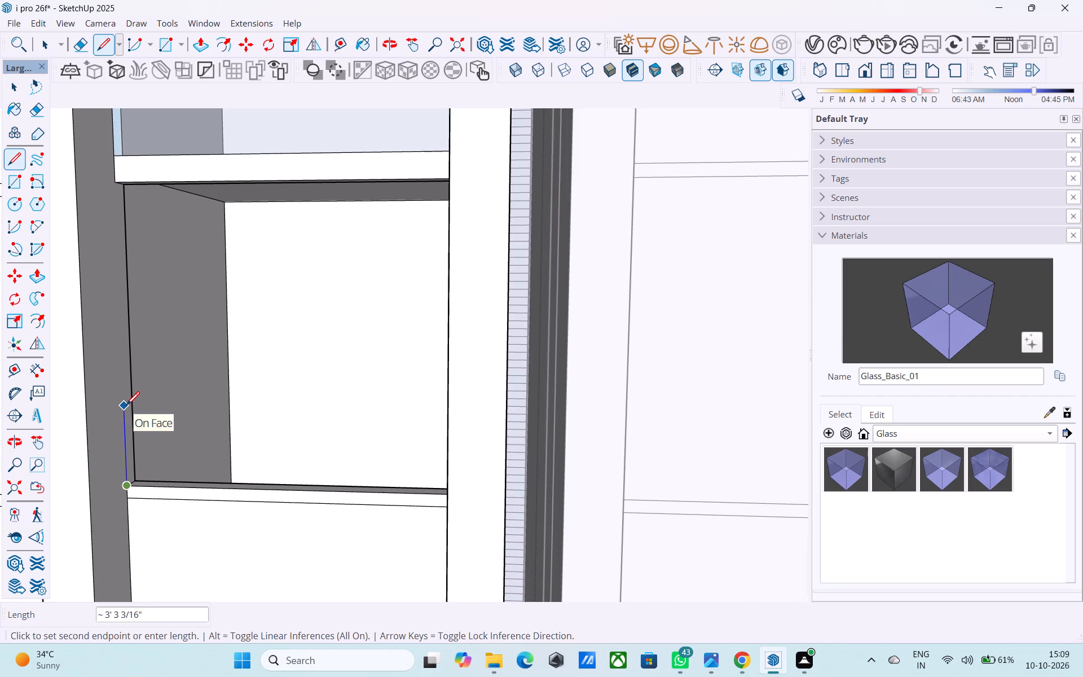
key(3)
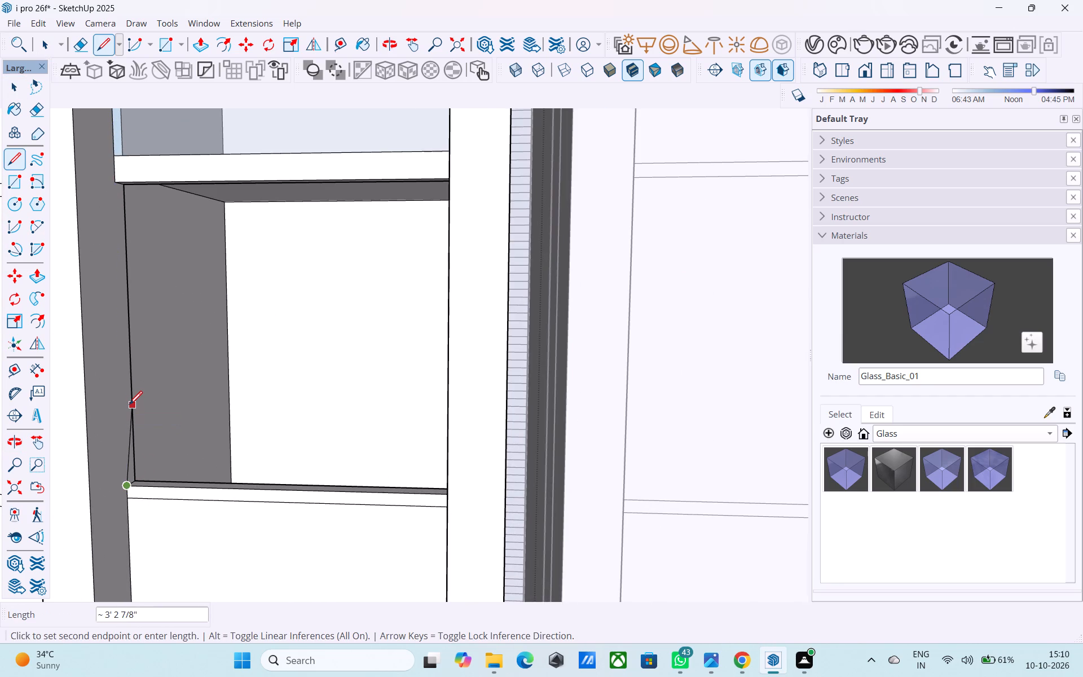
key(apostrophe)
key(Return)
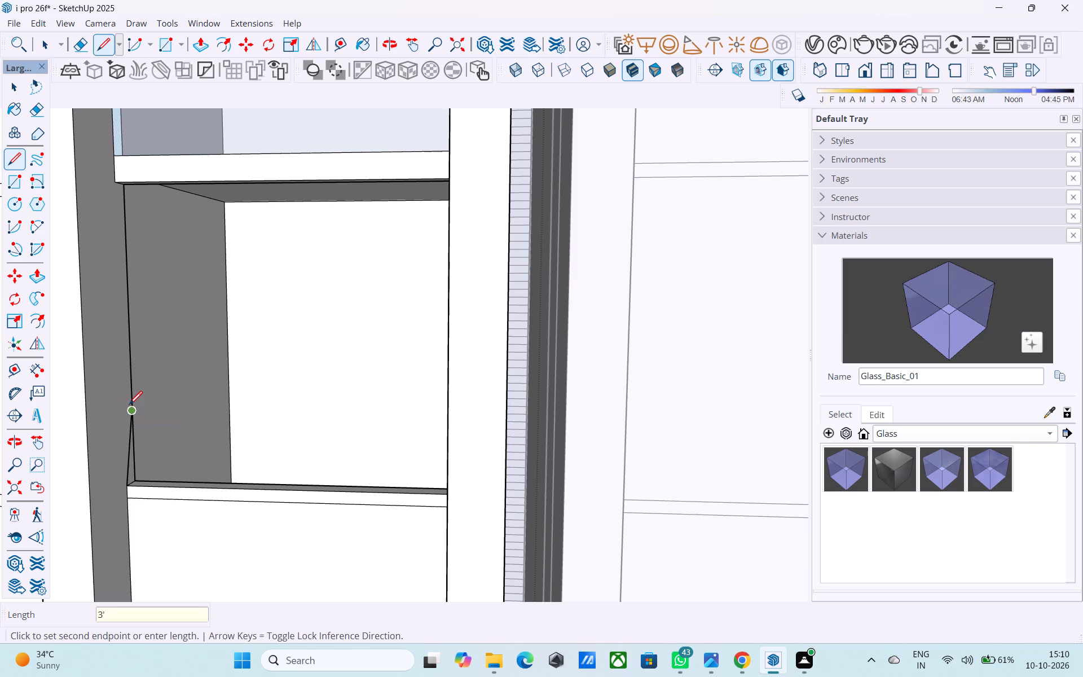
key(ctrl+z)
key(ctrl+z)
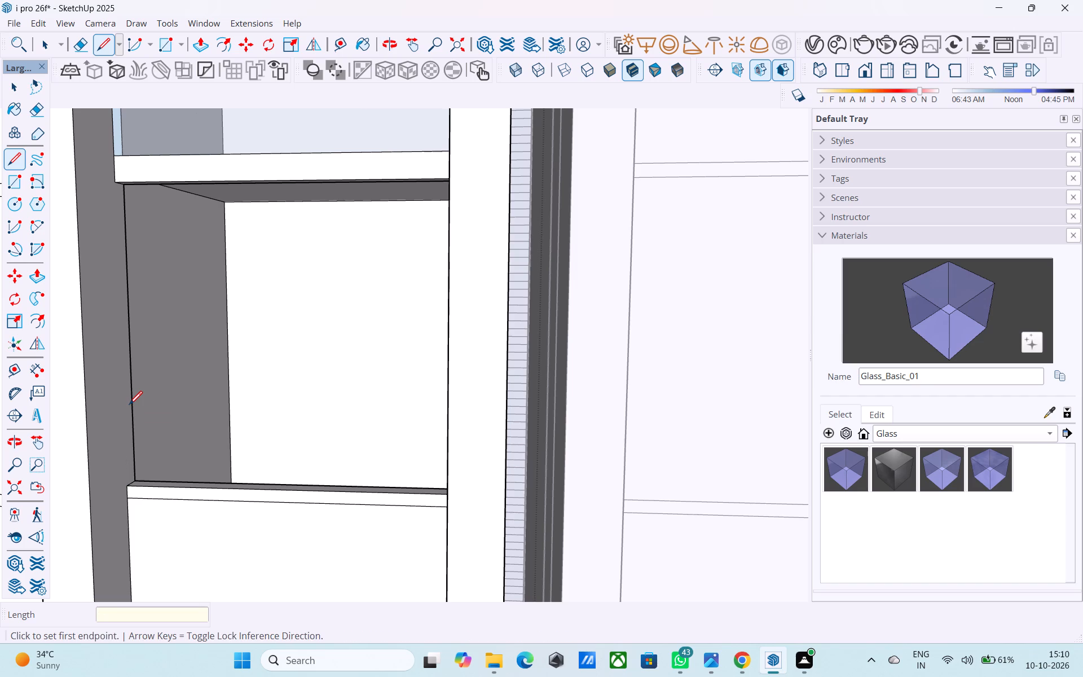
Draw a 3' vertical line up from the lower front corner of the second recessed opening.
scroll(129, 405, up, 1)
click(130, 494)
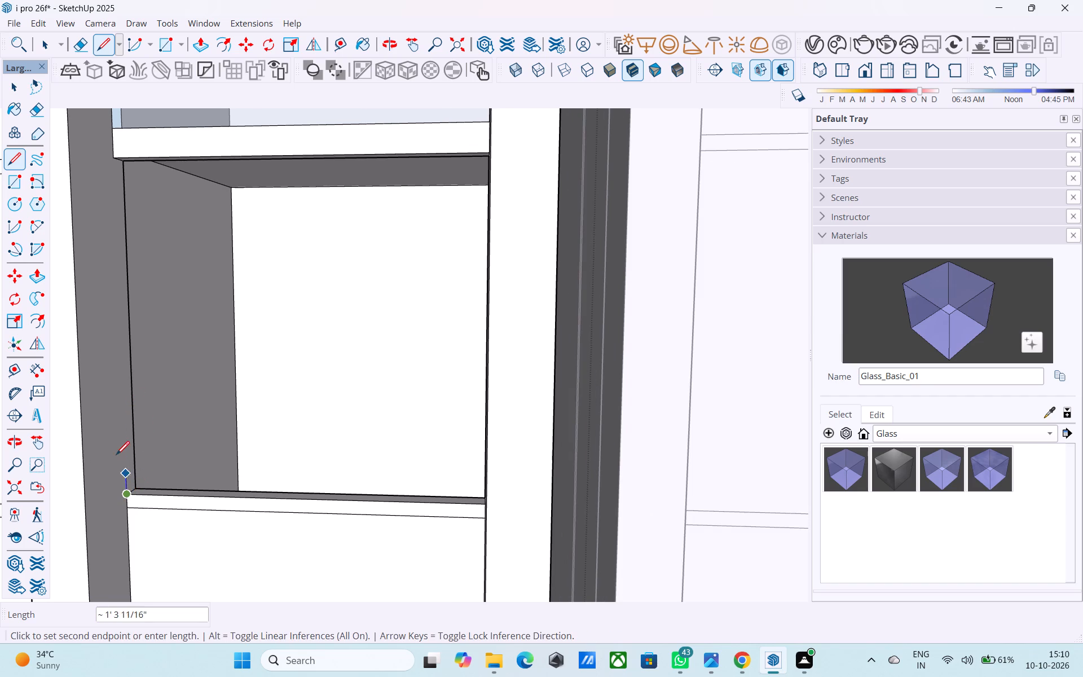
text(3')
key(Return)
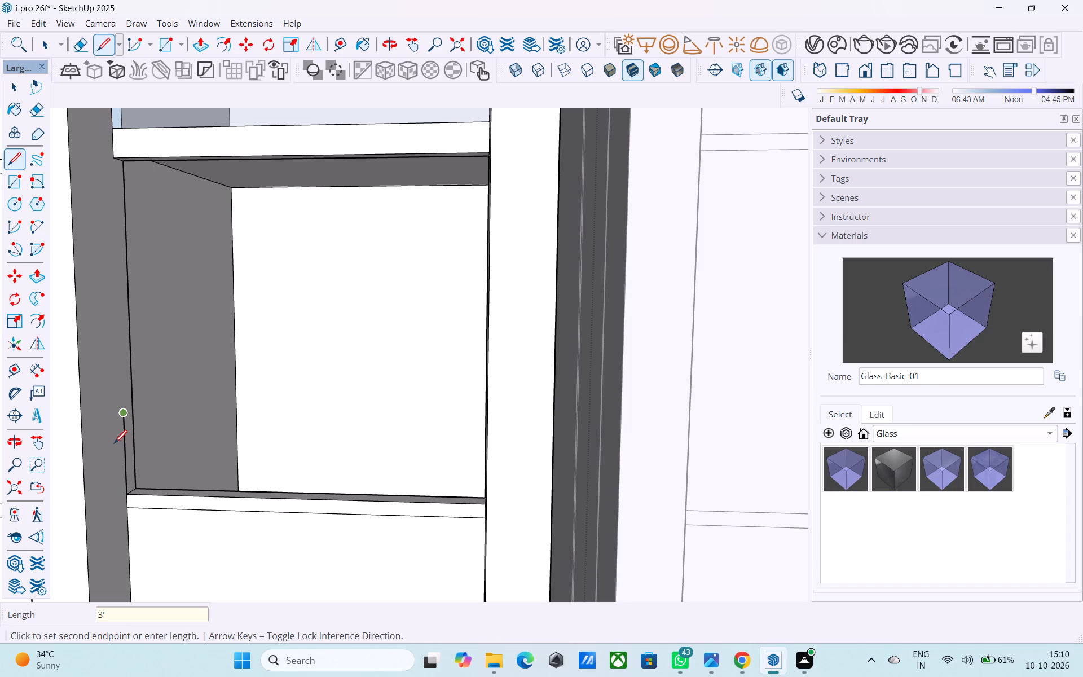
Draw a parapet rectangle across the second opening, from the top of the 3' line to the opposite lower front corner.
key(r)
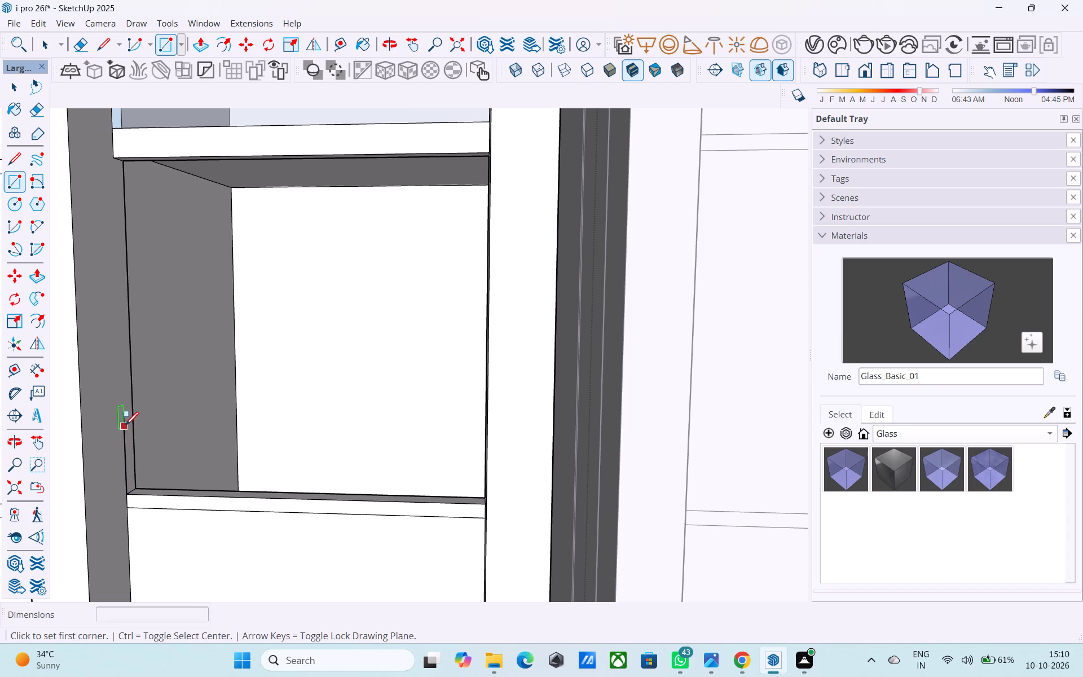
click(121, 412)
scroll(123, 413, down, 2)
middle_drag(129, 416, 236, 408)
middle_drag(408, 432, 288, 432)
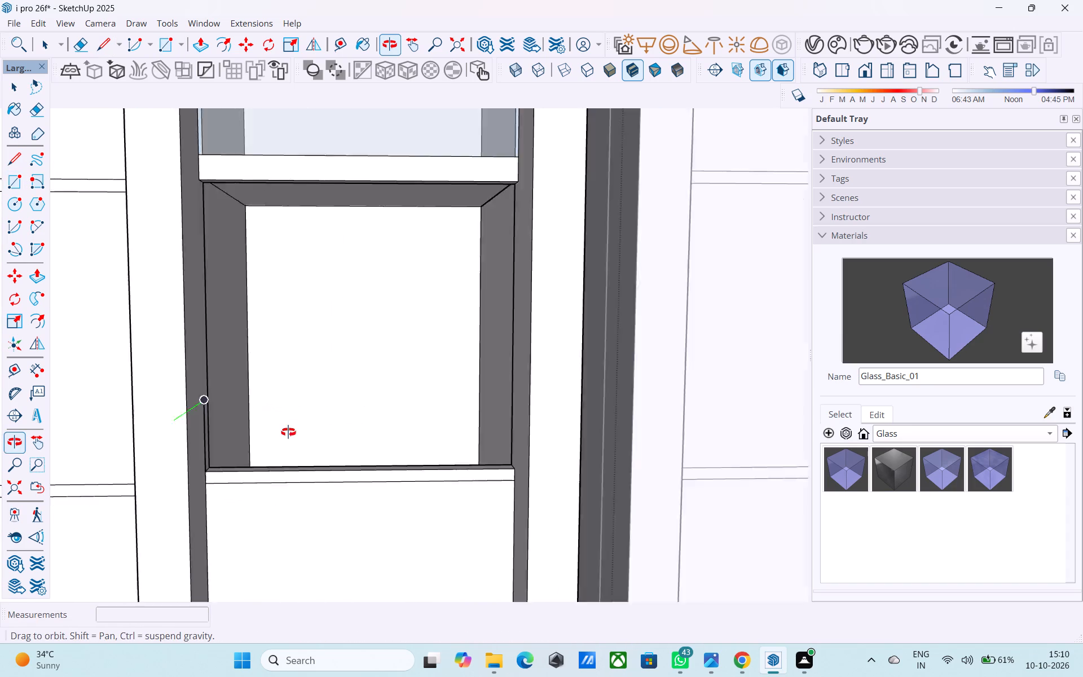
middle_drag(288, 432, 380, 432)
shift+middle_drag(481, 447, 368, 449)
scroll(575, 513, up, 2)
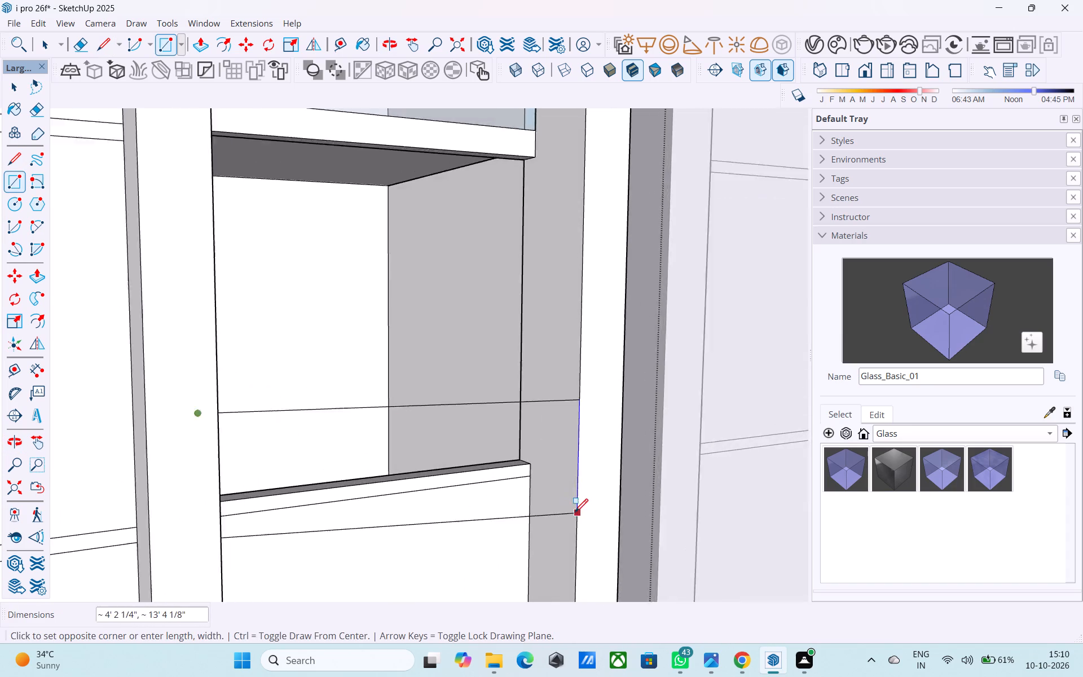
scroll(575, 513, up, 2)
click(513, 451)
scroll(510, 447, down, 5)
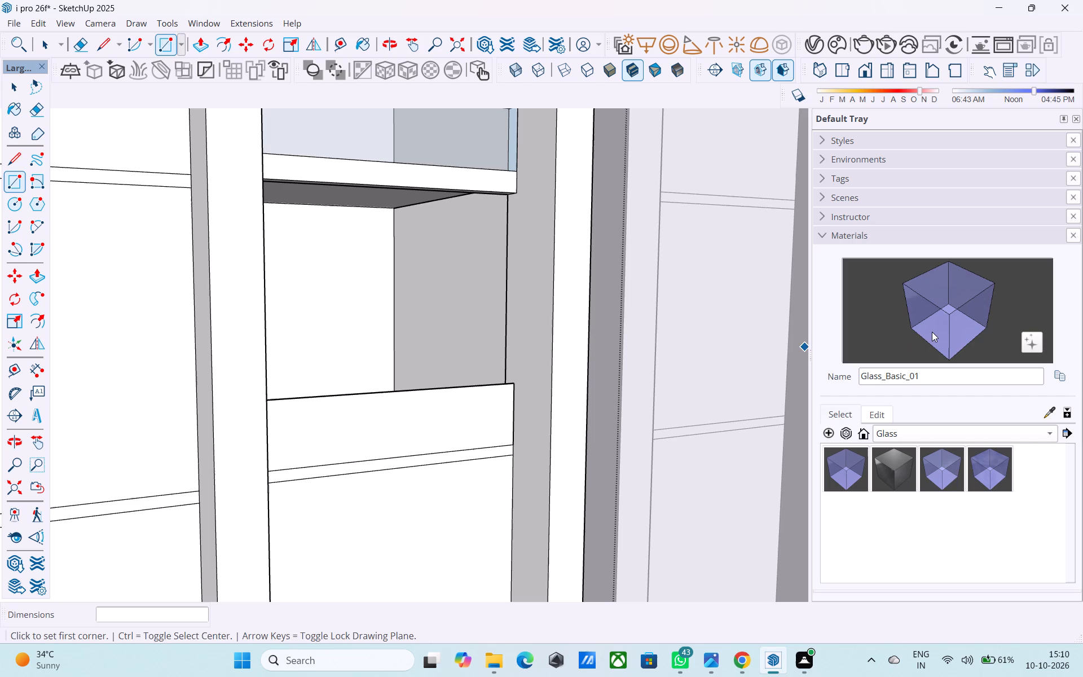
Apply Glass_Basic_01 to the new parapet face of the second opening.
click(932, 332)
click(356, 437)
scroll(360, 421, down, 5)
middle_drag(362, 419, 338, 422)
scroll(347, 424, down, 2)
key(space)
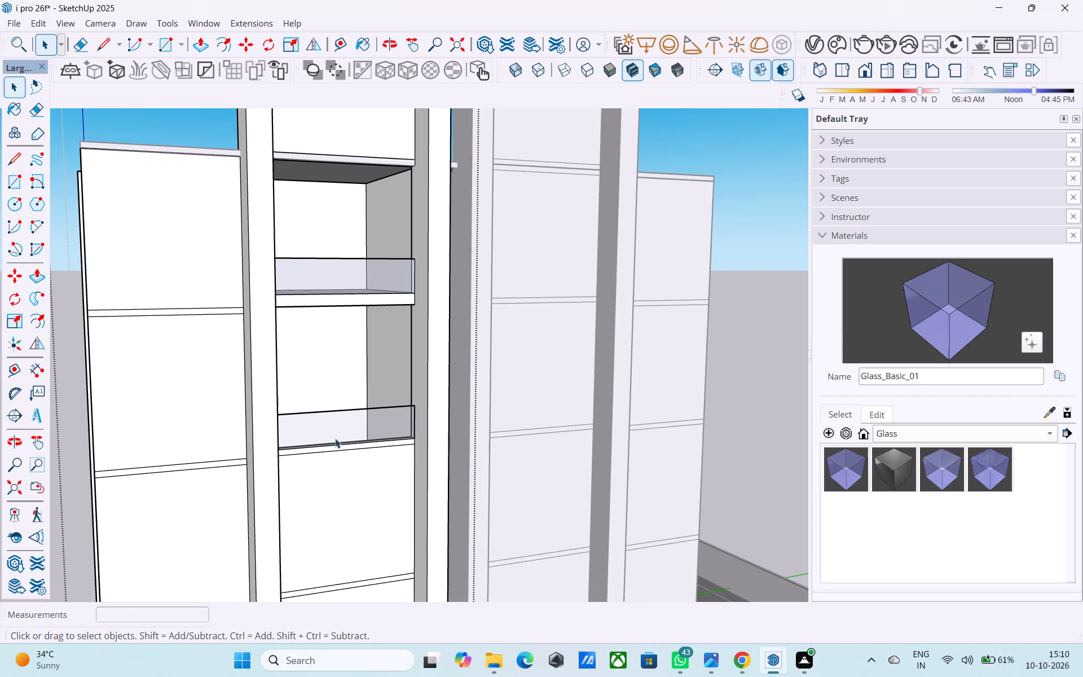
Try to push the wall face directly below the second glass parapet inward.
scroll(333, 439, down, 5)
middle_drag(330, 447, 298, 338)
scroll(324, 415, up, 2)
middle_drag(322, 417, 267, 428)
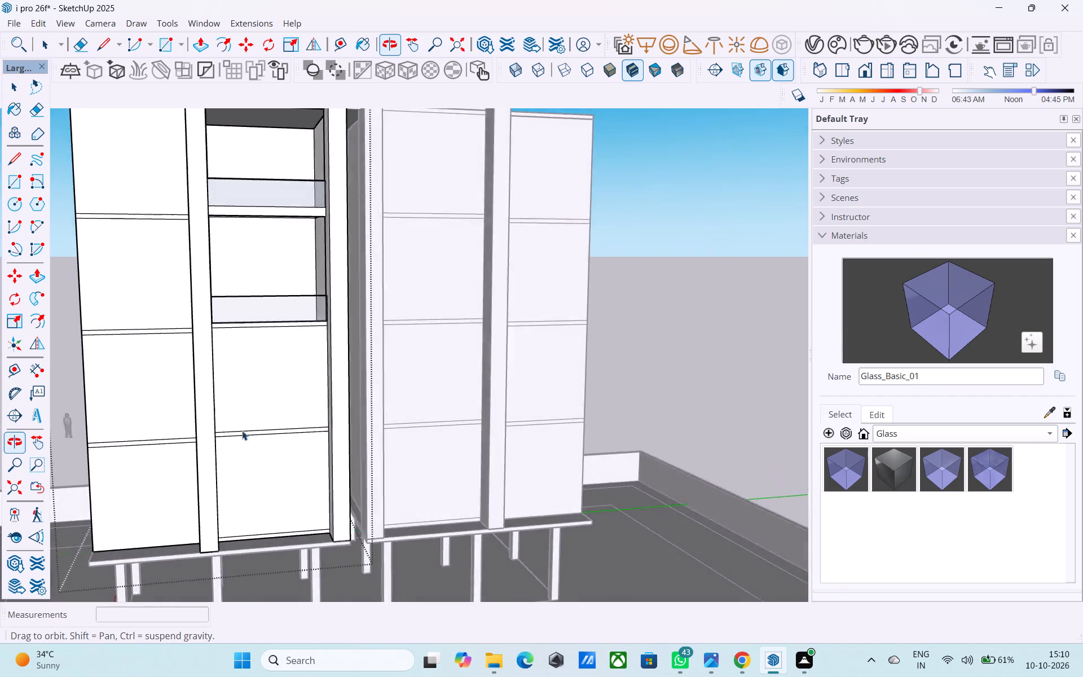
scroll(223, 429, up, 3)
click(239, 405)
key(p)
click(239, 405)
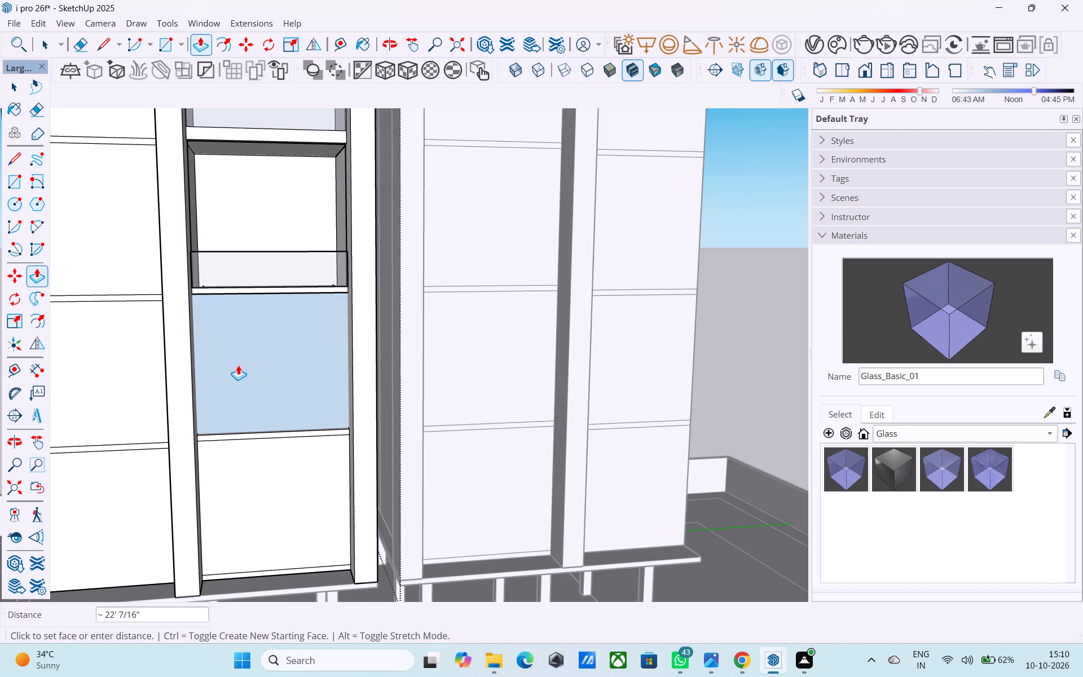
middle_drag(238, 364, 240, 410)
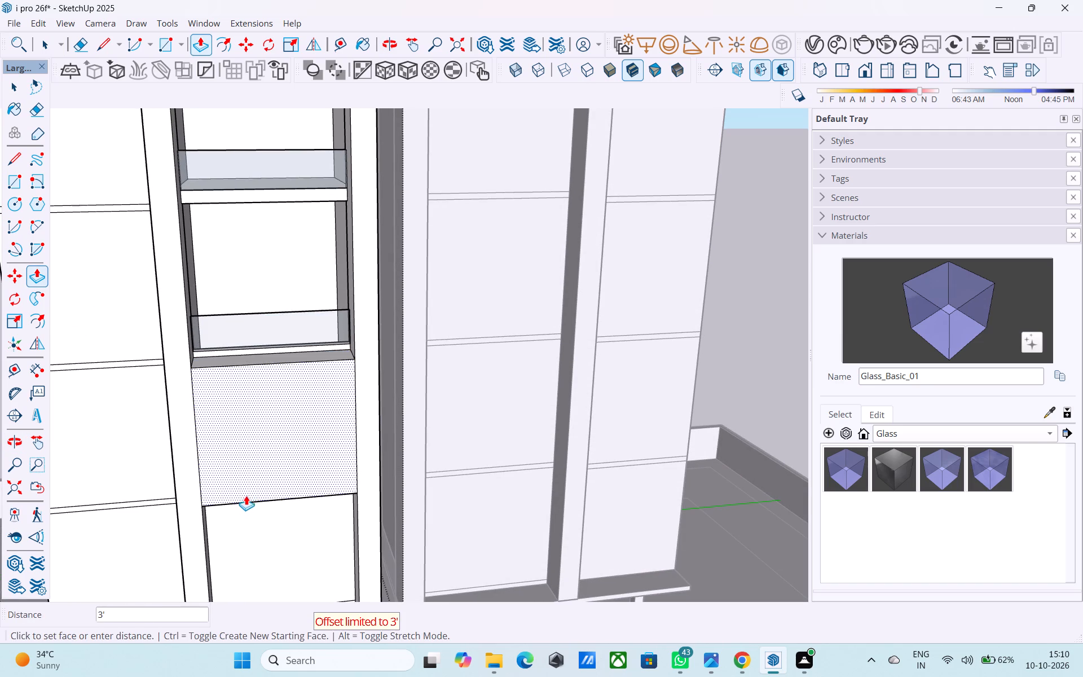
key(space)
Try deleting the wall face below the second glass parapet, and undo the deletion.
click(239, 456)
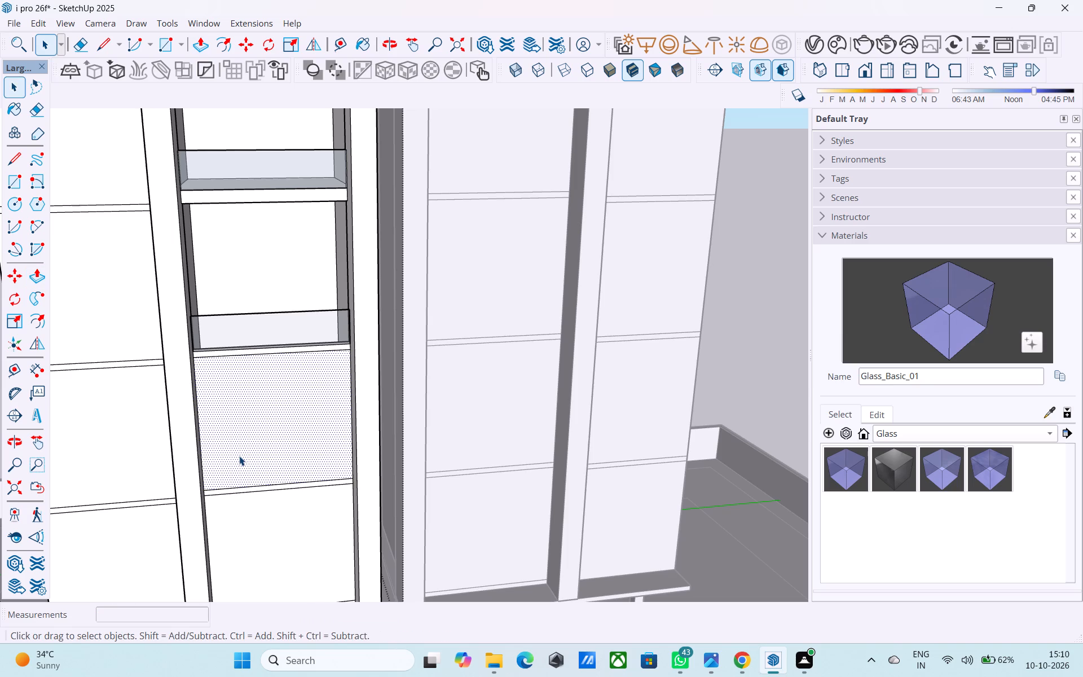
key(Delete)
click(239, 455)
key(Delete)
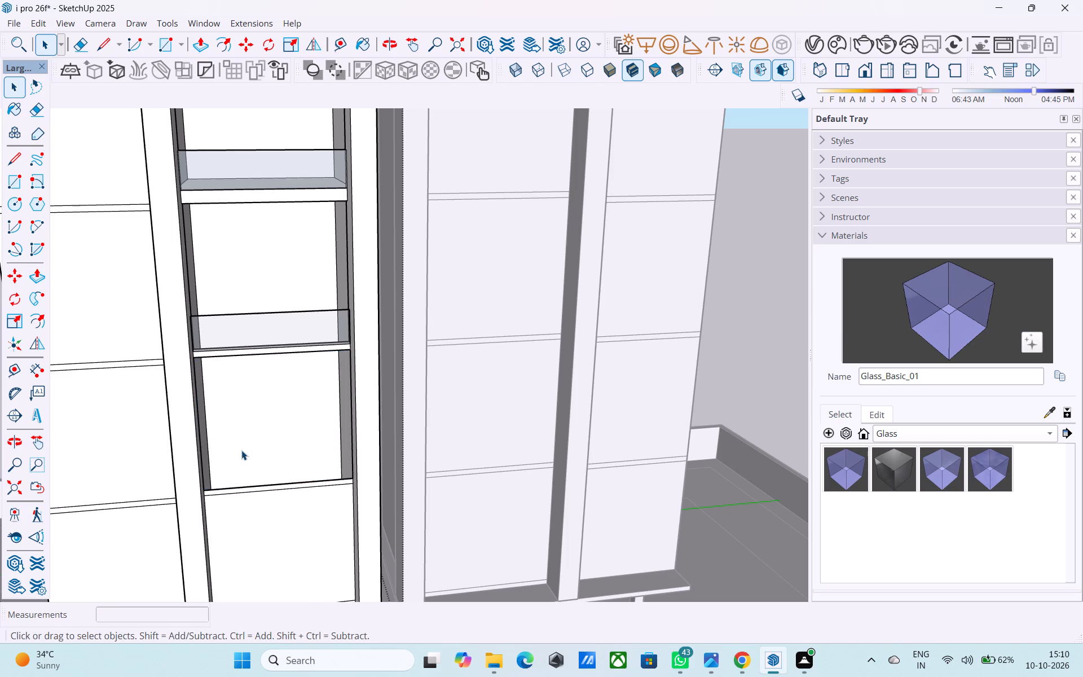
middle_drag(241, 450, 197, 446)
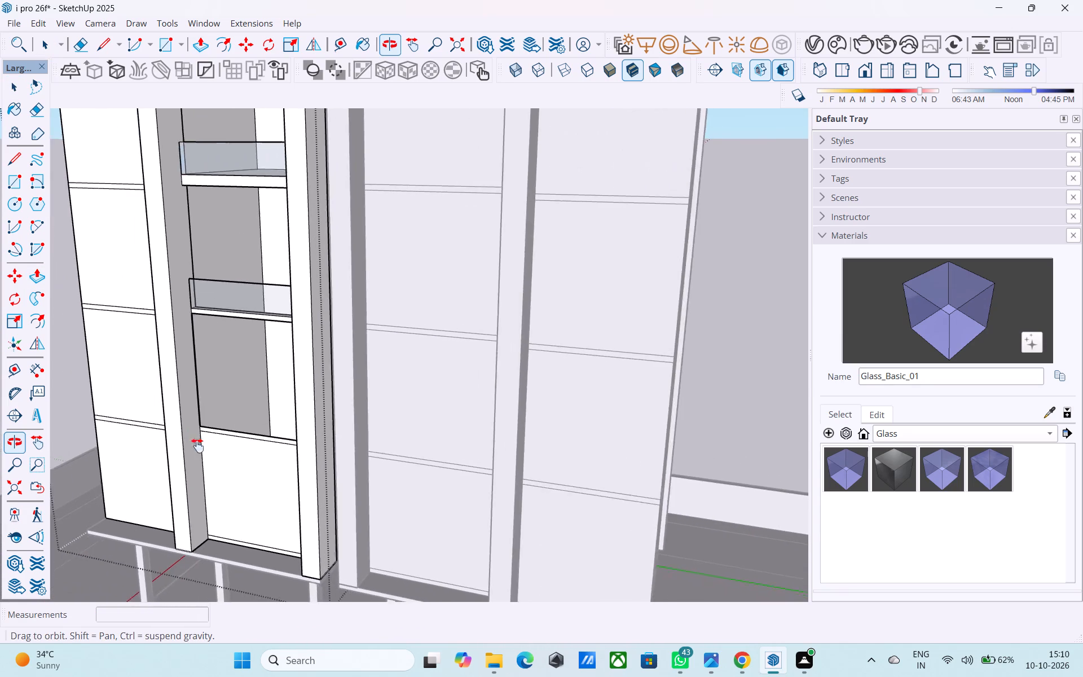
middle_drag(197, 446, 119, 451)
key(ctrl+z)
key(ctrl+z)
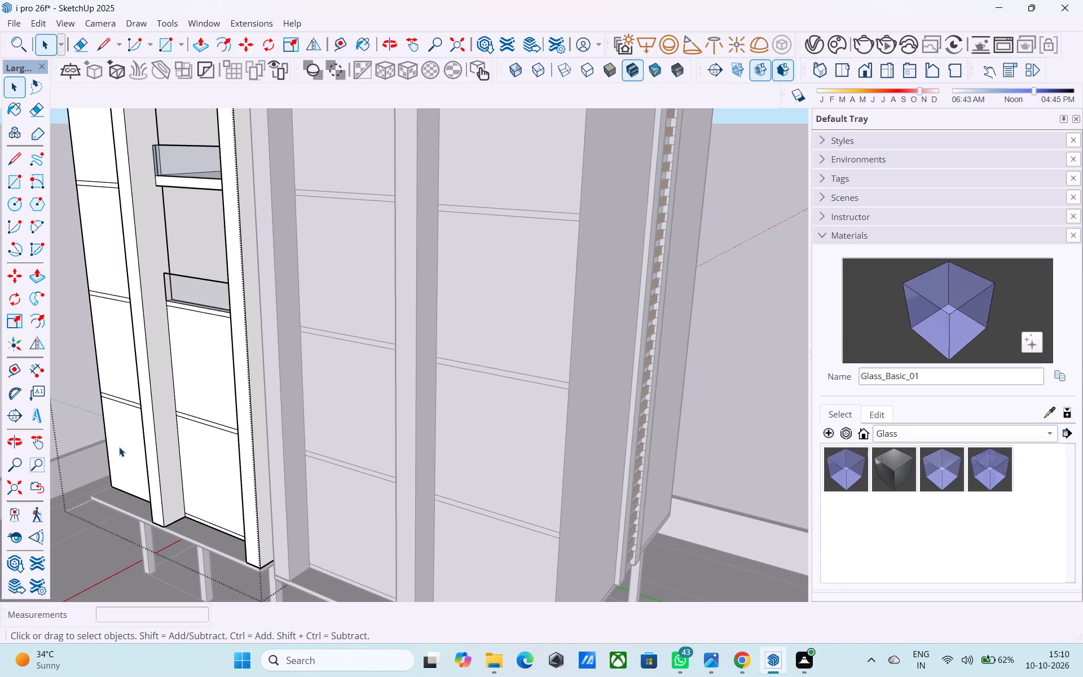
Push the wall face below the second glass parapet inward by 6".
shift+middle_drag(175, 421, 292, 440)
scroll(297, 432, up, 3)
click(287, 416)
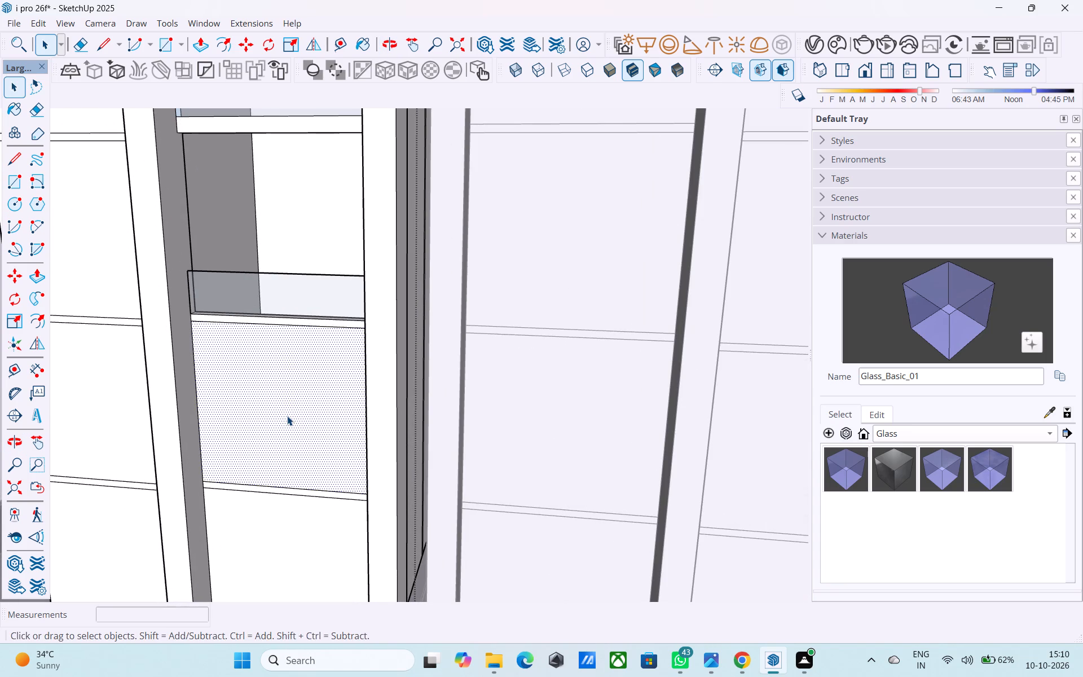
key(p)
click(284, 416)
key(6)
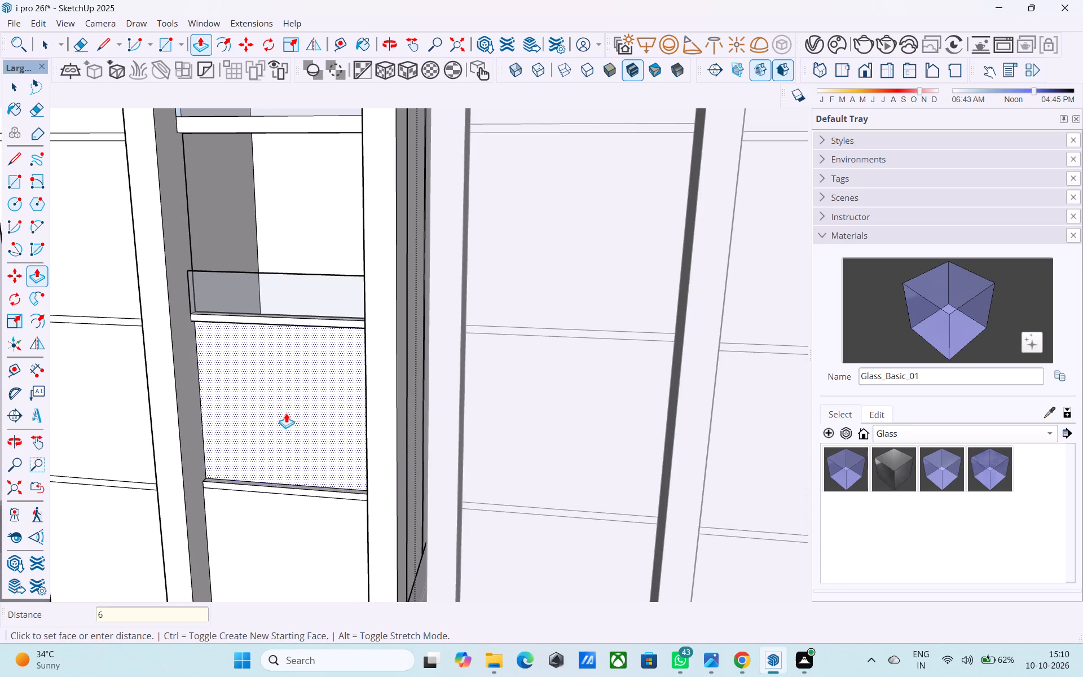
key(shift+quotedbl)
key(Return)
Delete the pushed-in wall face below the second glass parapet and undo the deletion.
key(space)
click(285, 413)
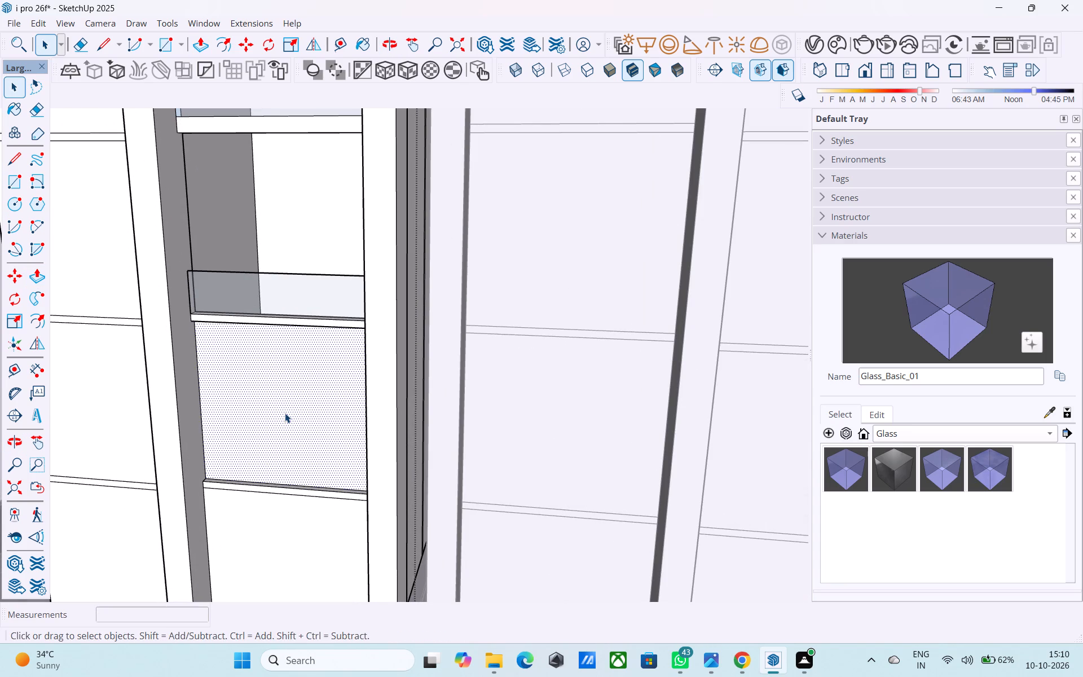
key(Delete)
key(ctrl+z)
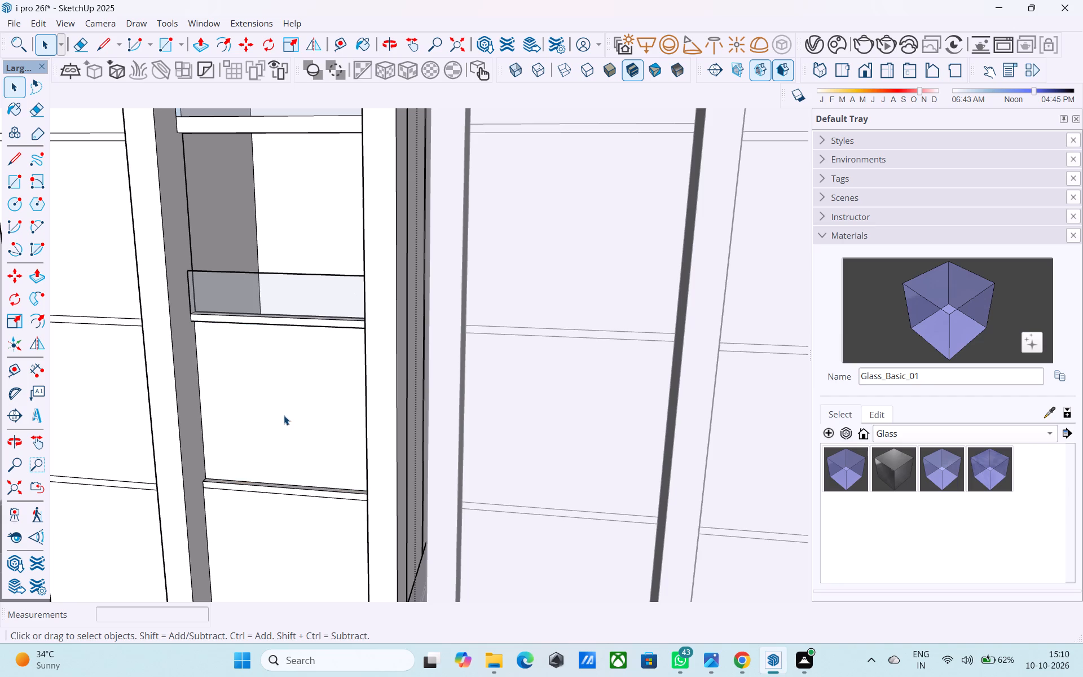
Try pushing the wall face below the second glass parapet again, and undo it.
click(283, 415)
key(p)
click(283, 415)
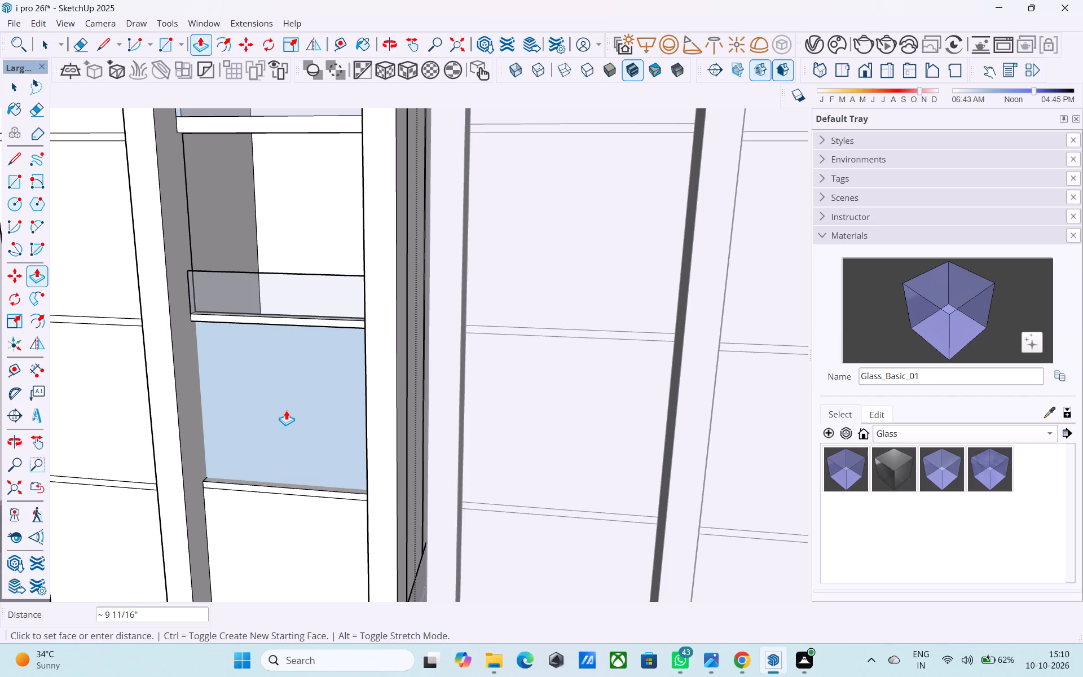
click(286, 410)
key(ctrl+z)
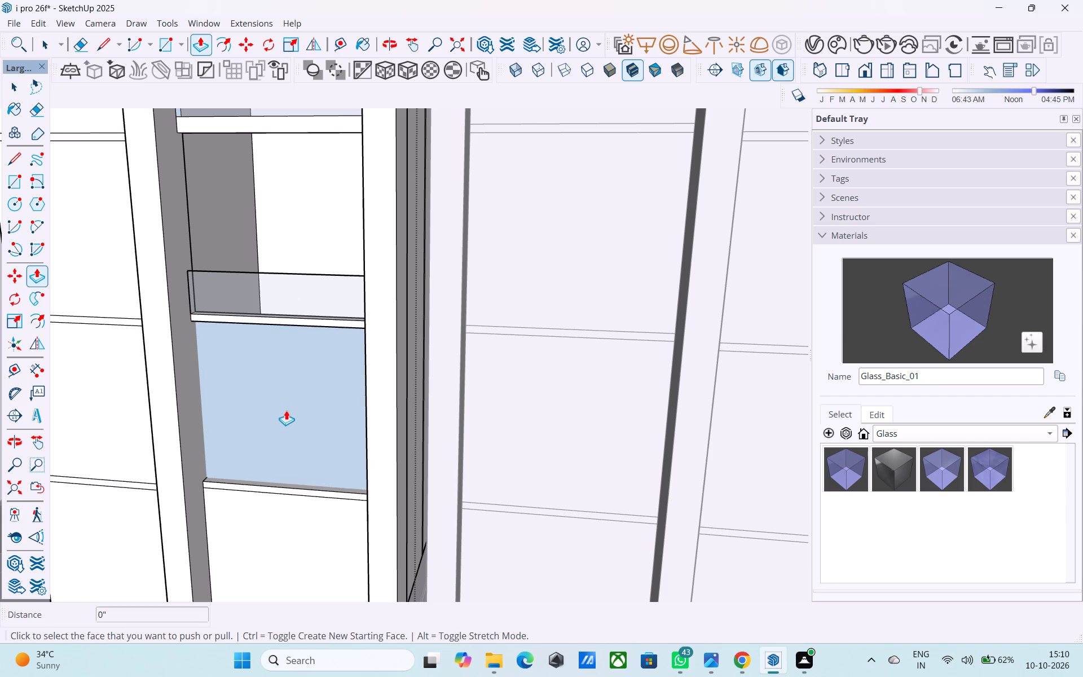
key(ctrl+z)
Push the wall face below the second glass parapet inward, level with the back of the recess above, forming a third opening.
click(286, 410)
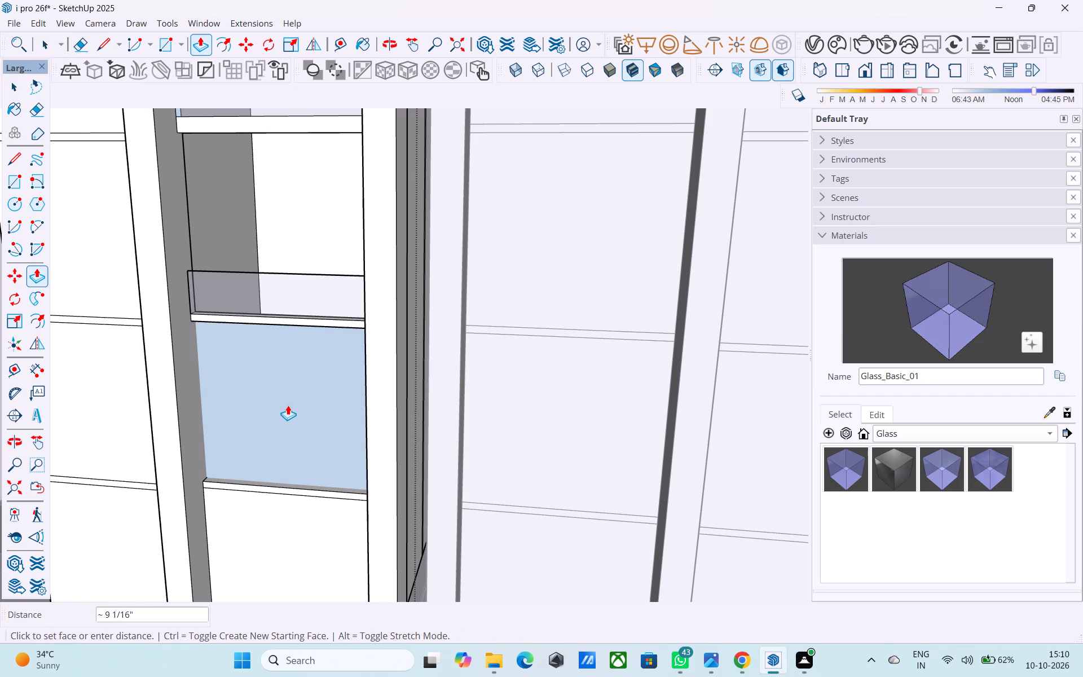
scroll(288, 409, up, 7)
click(277, 385)
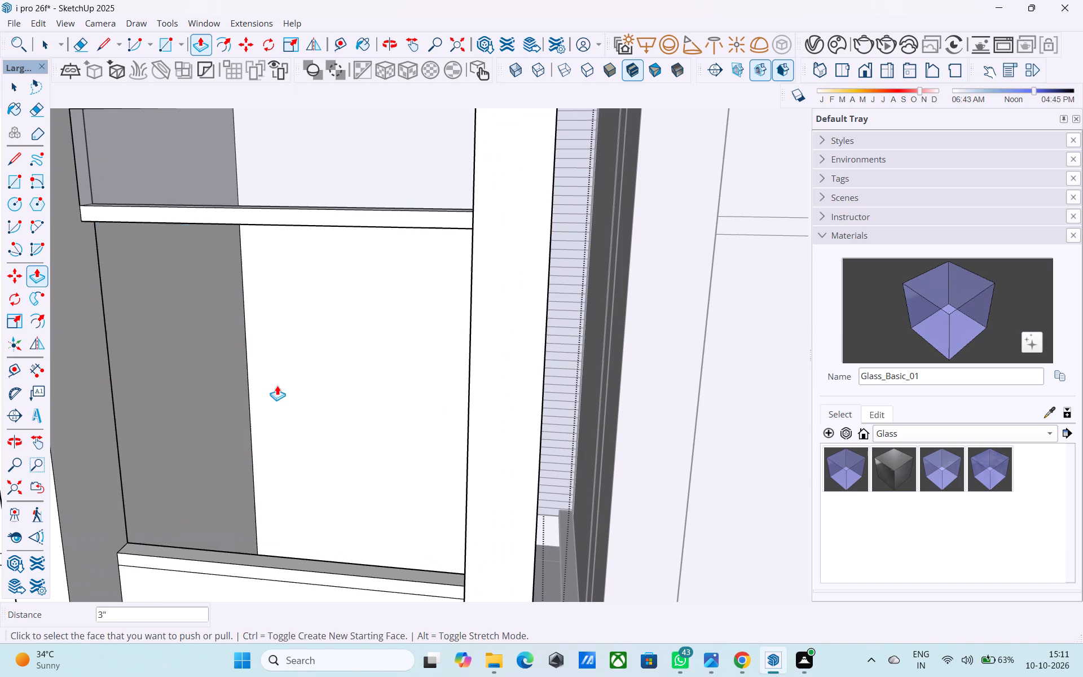
Draw a floor rectangle inside the second opening, from the front corner behind its glass parapet to the opposite back corner.
scroll(278, 394, down, 3)
middle_drag(278, 396, 227, 425)
scroll(233, 413, down, 4)
shift+middle_drag(231, 393, 231, 398)
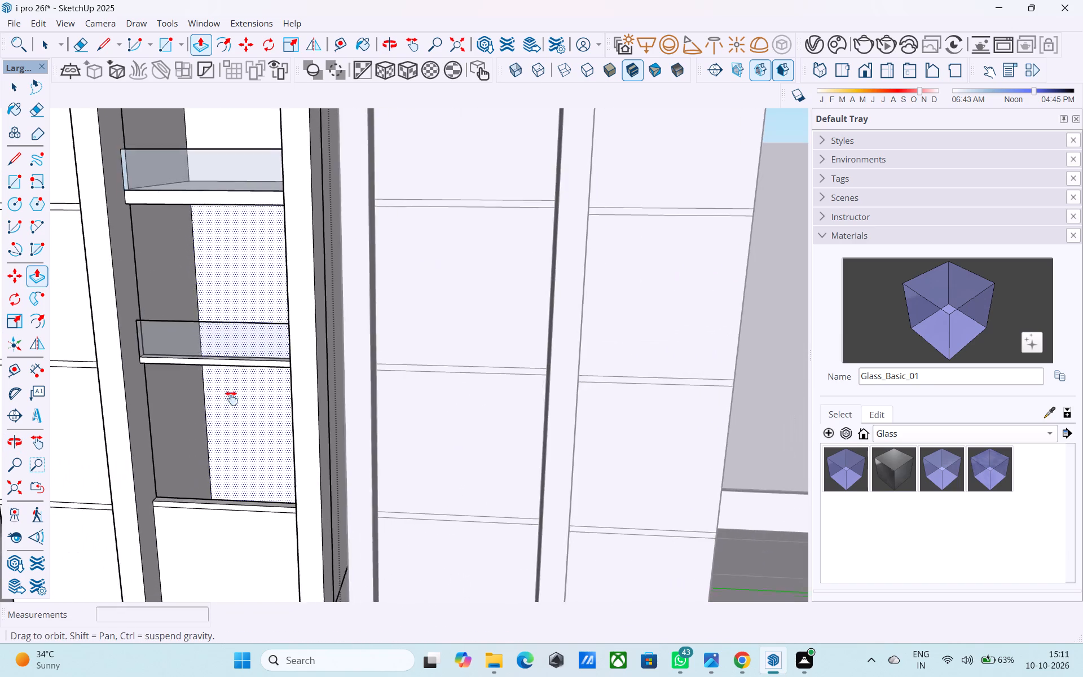
shift+middle_drag(231, 398, 212, 500)
scroll(129, 469, up, 3)
key(space)
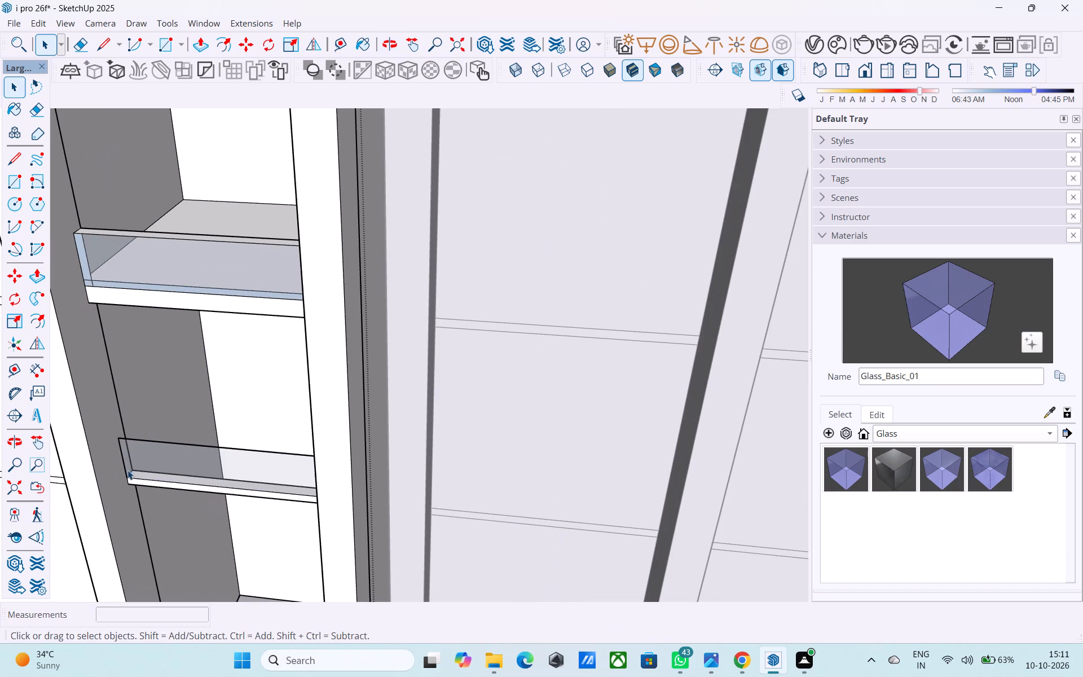
key(r)
middle_drag(135, 418, 135, 459)
middle_drag(175, 508, 204, 315)
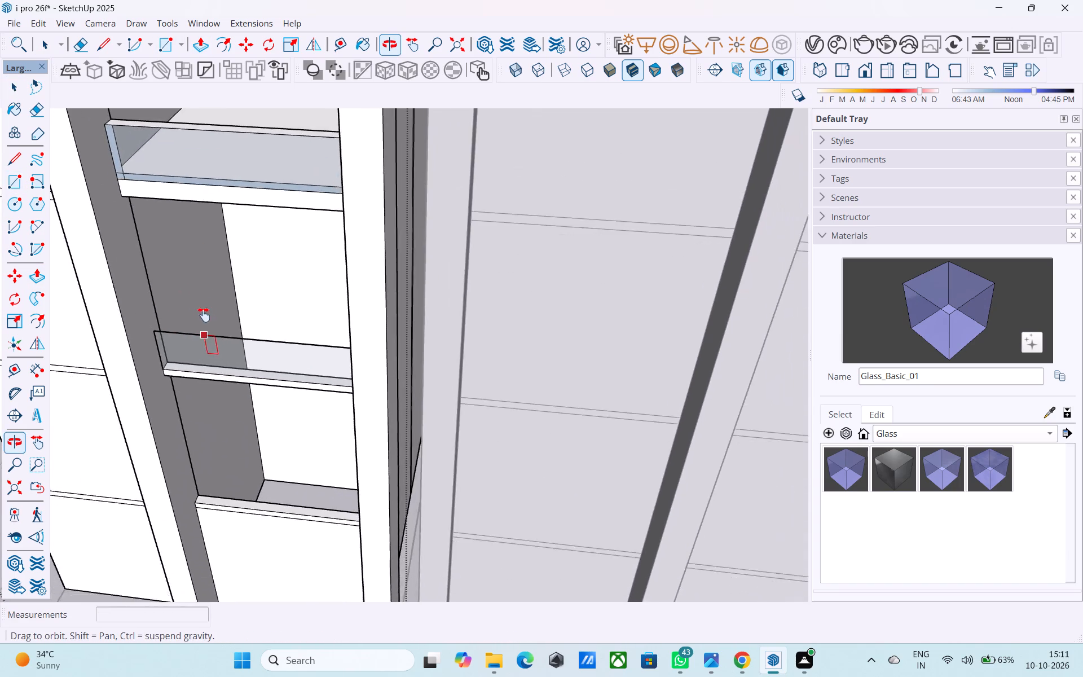
middle_drag(204, 315, 174, 405)
scroll(164, 447, up, 7)
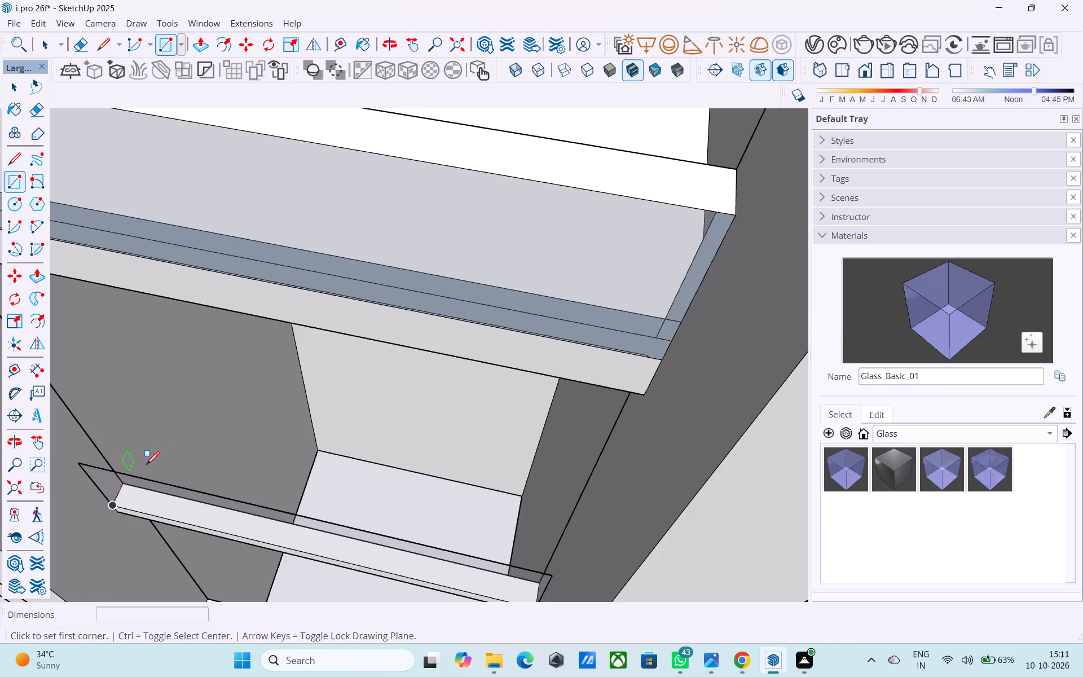
middle_drag(143, 474, 138, 490)
scroll(133, 506, up, 6)
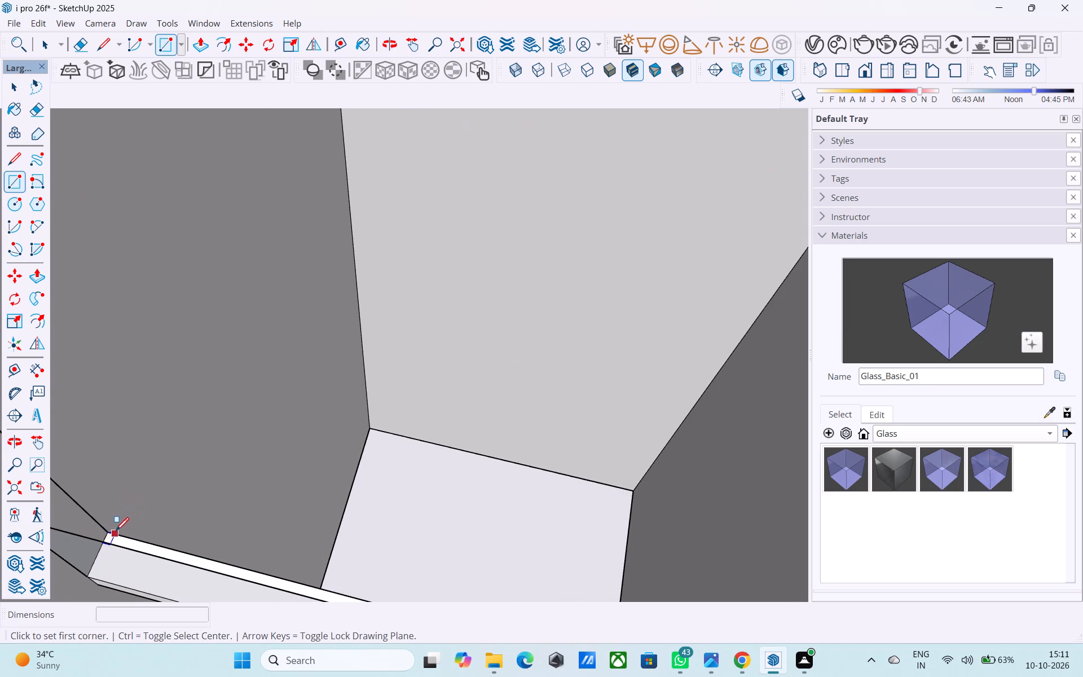
click(111, 533)
scroll(337, 377, down, 4)
shift+middle_drag(379, 401, 397, 310)
scroll(391, 313, down, 11)
middle_drag(347, 468, 354, 411)
scroll(353, 411, up, 9)
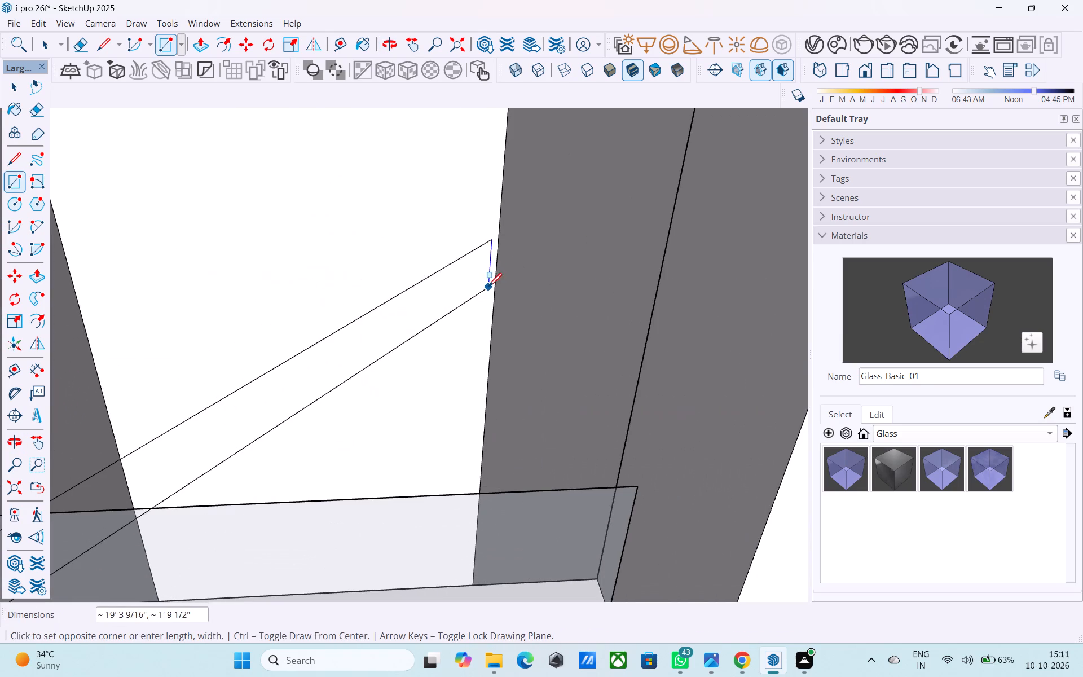
click(496, 242)
Delete the surplus vertical face closing the opening above the second glass parapet.
scroll(496, 242, down, 5)
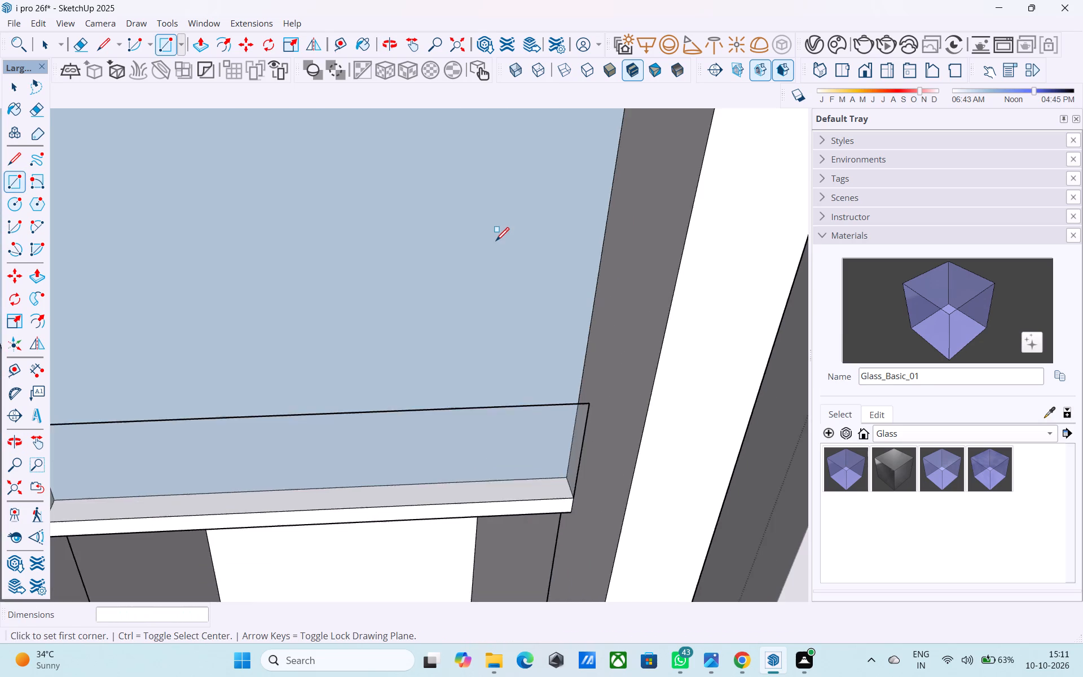
scroll(496, 242, down, 5)
key(space)
click(496, 242)
key(Delete)
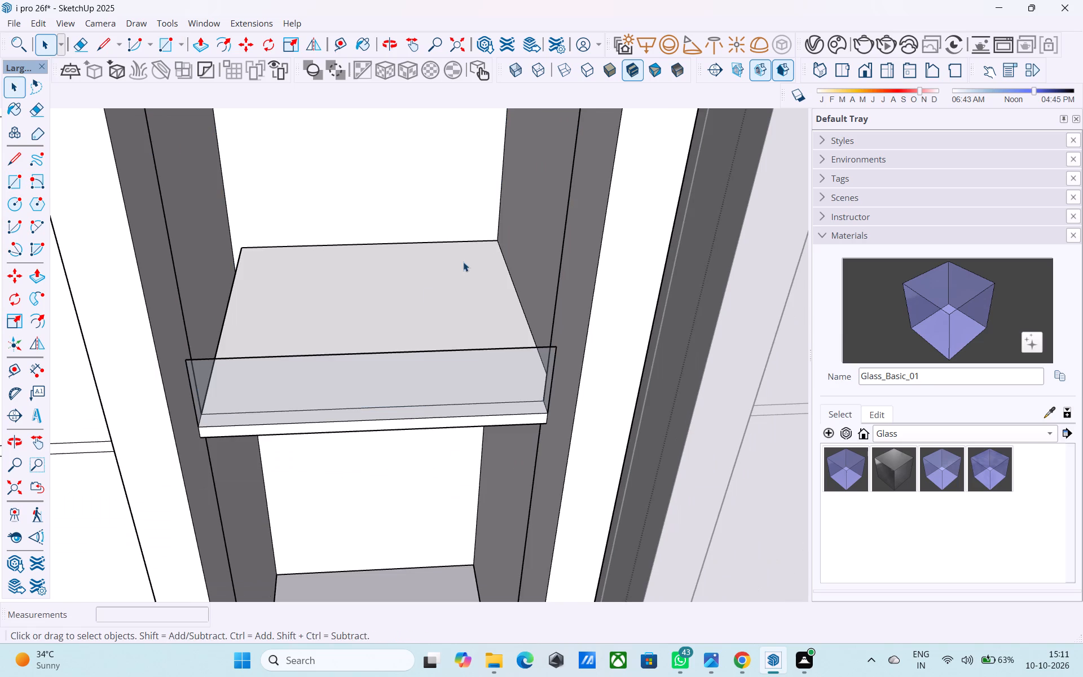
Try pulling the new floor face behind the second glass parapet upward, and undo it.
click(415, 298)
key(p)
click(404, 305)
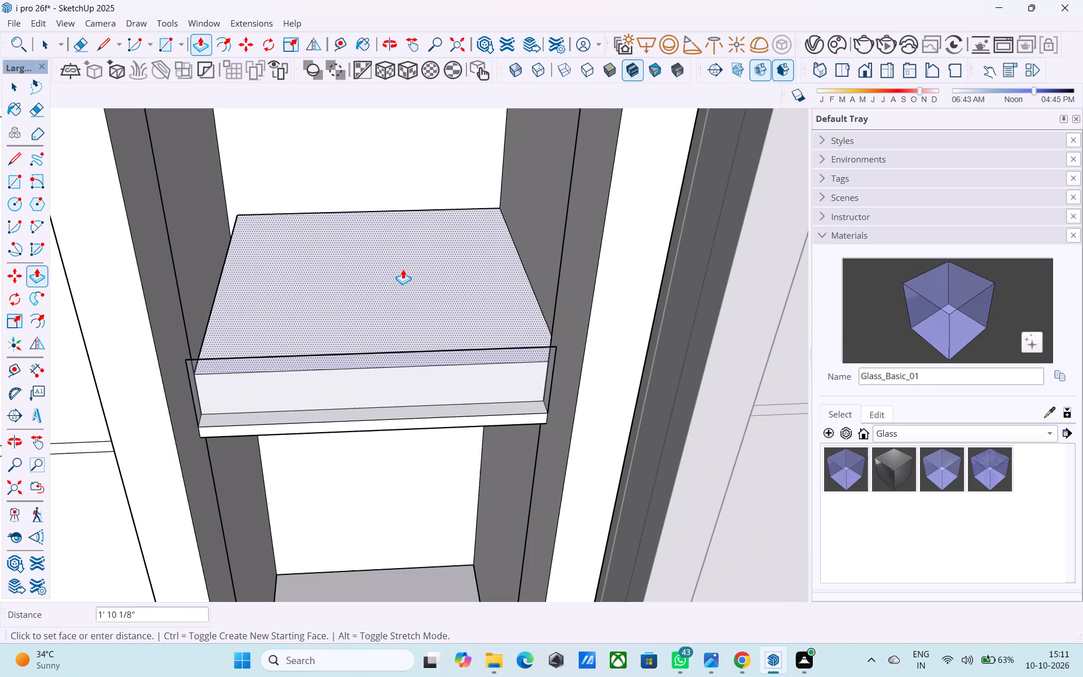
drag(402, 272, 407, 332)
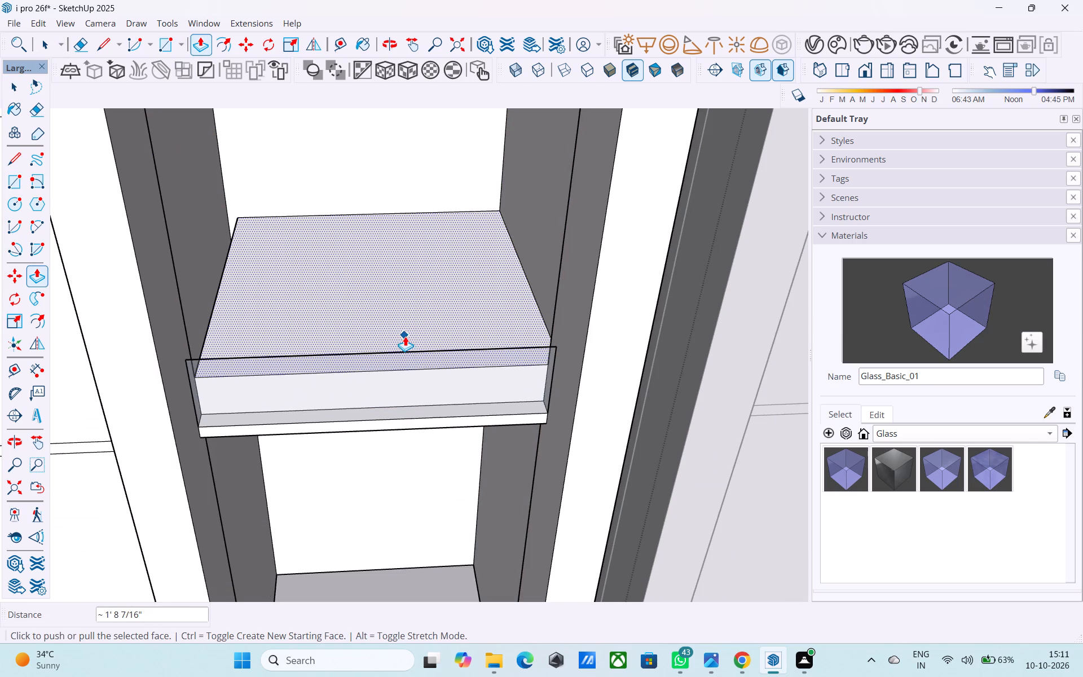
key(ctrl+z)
Pull the floor face behind the second glass parapet up by 3" to form a slab.
key(space)
click(395, 326)
key(p)
click(395, 326)
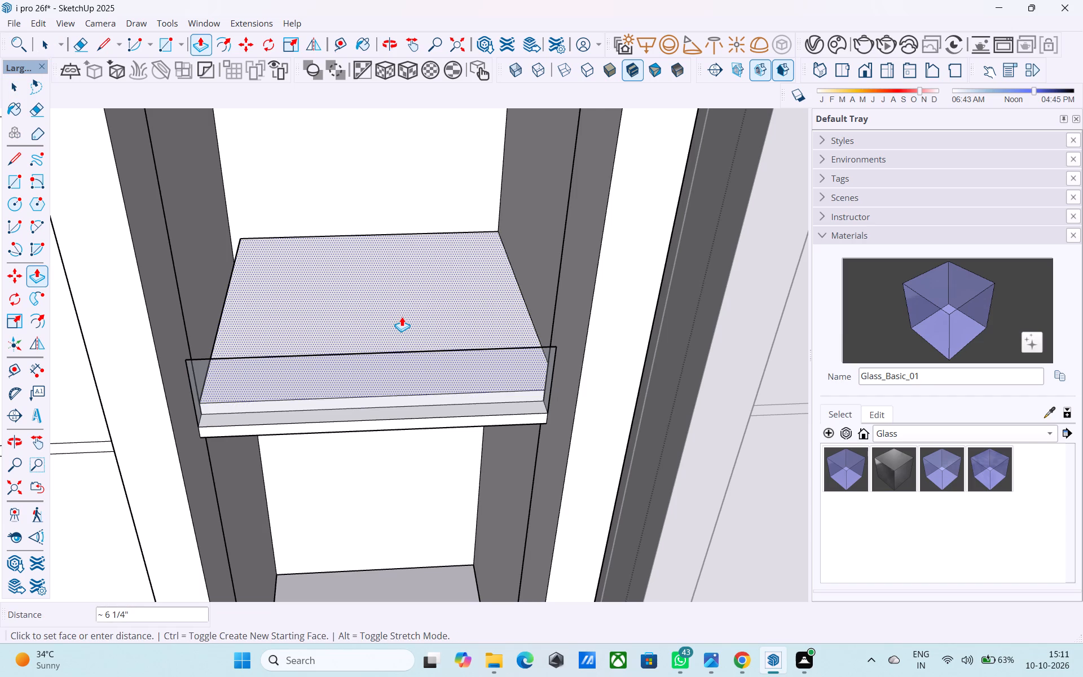
key(3)
key(shift+quotedbl)
key(Return)
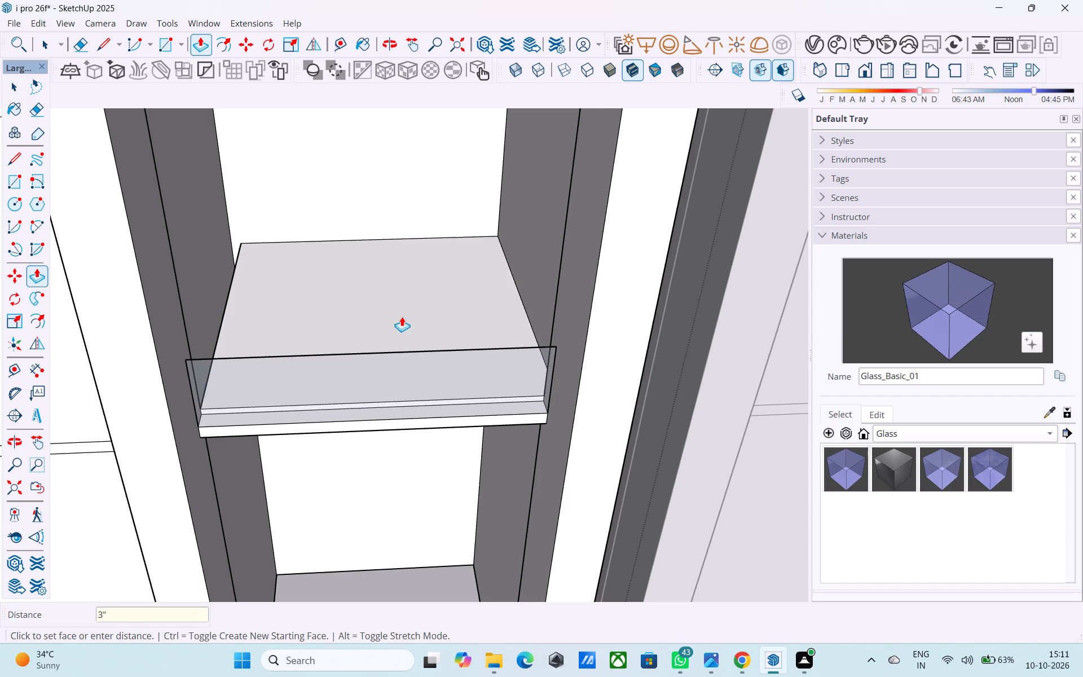
key(space)
Raise the narrow sill strip at the second glass parapet by 3", level with the floor slab.
scroll(293, 415, up, 3)
click(292, 416)
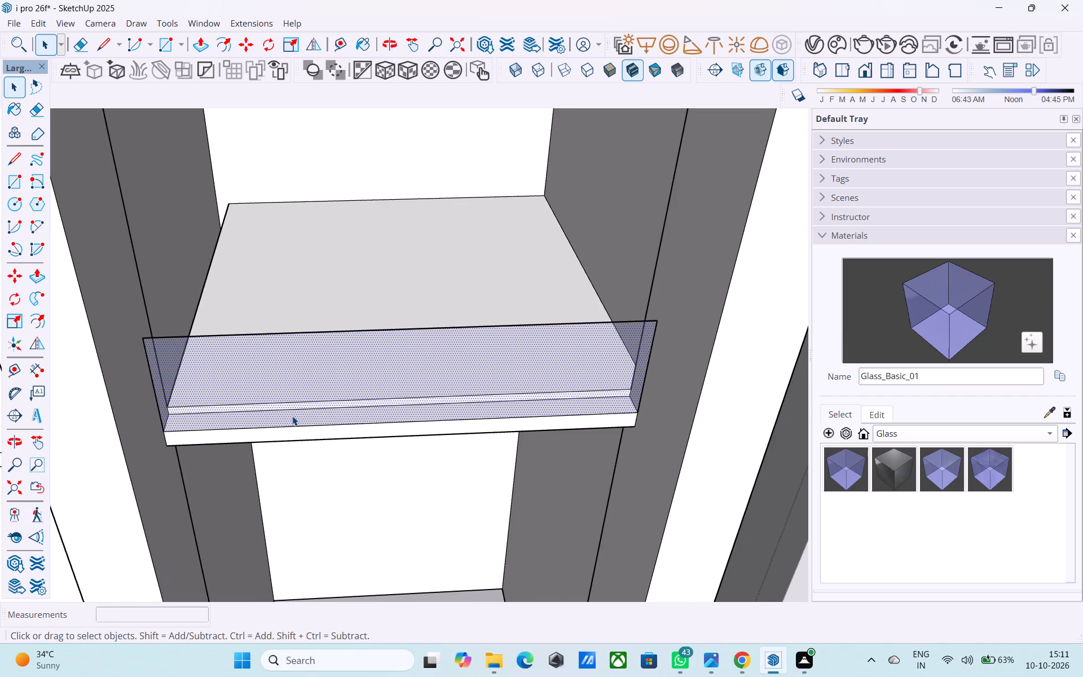
scroll(292, 416, up, 4)
middle_drag(292, 416, 143, 613)
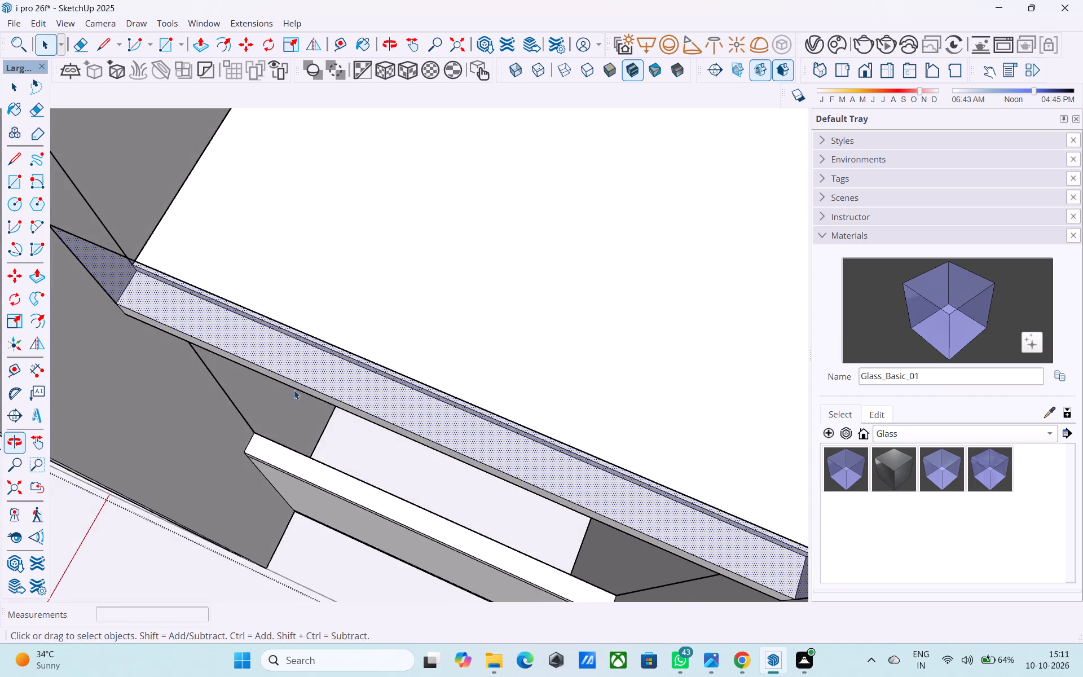
middle_drag(294, 390, 65, 442)
middle_drag(239, 393, 450, 302)
scroll(450, 301, down, 15)
scroll(219, 449, up, 5)
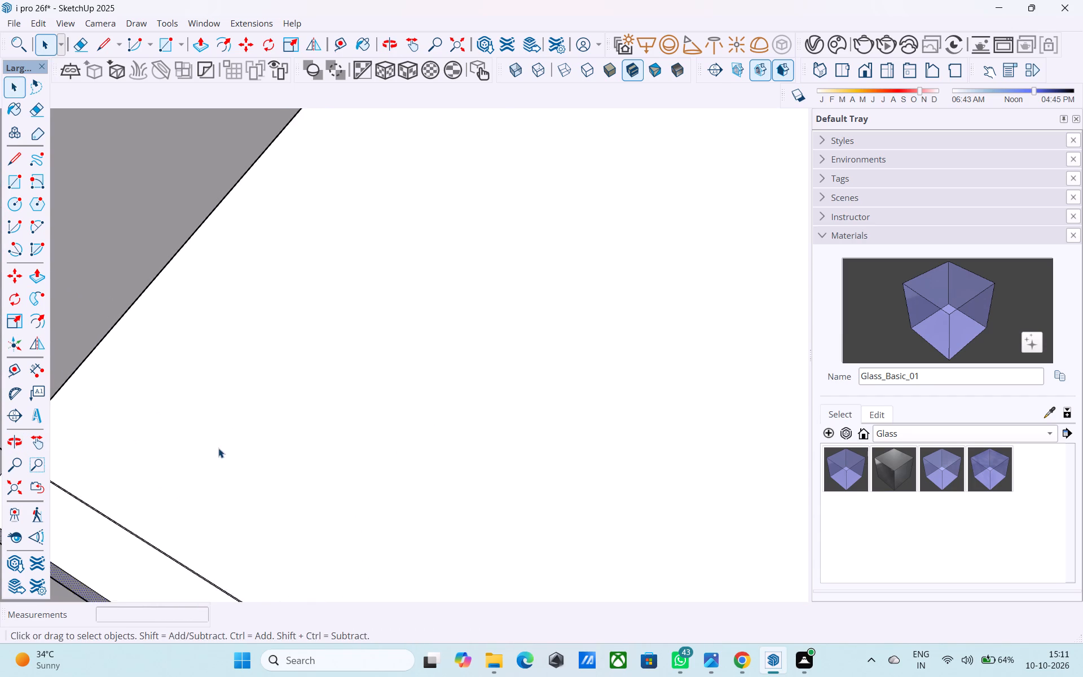
scroll(201, 451, down, 8)
shift+scroll(216, 427, down, 1)
shift+middle_drag(216, 427, 310, 342)
shift+middle_drag(290, 398, 300, 378)
scroll(299, 379, up, 2)
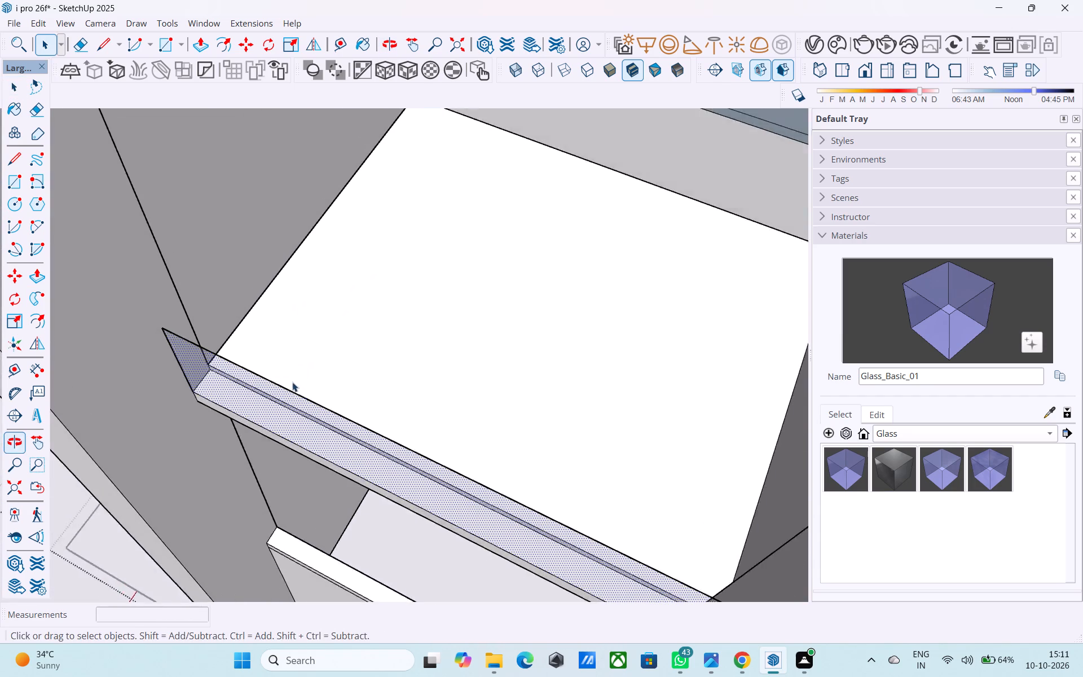
scroll(292, 382, up, 7)
middle_drag(257, 400, 94, 410)
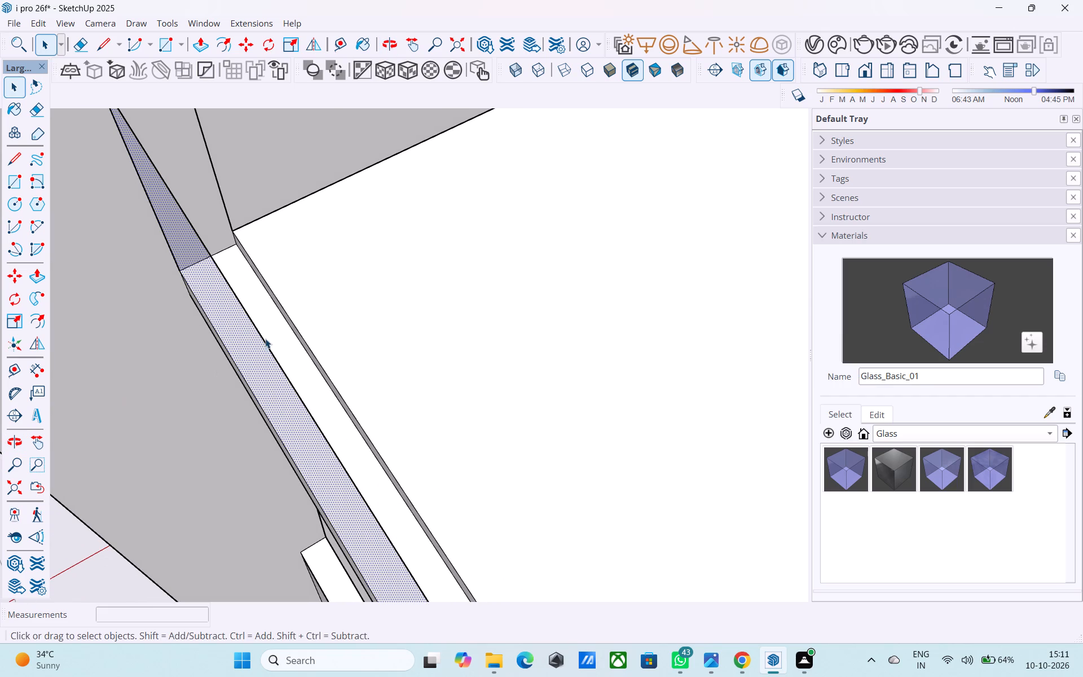
click(271, 331)
key(p)
click(271, 331)
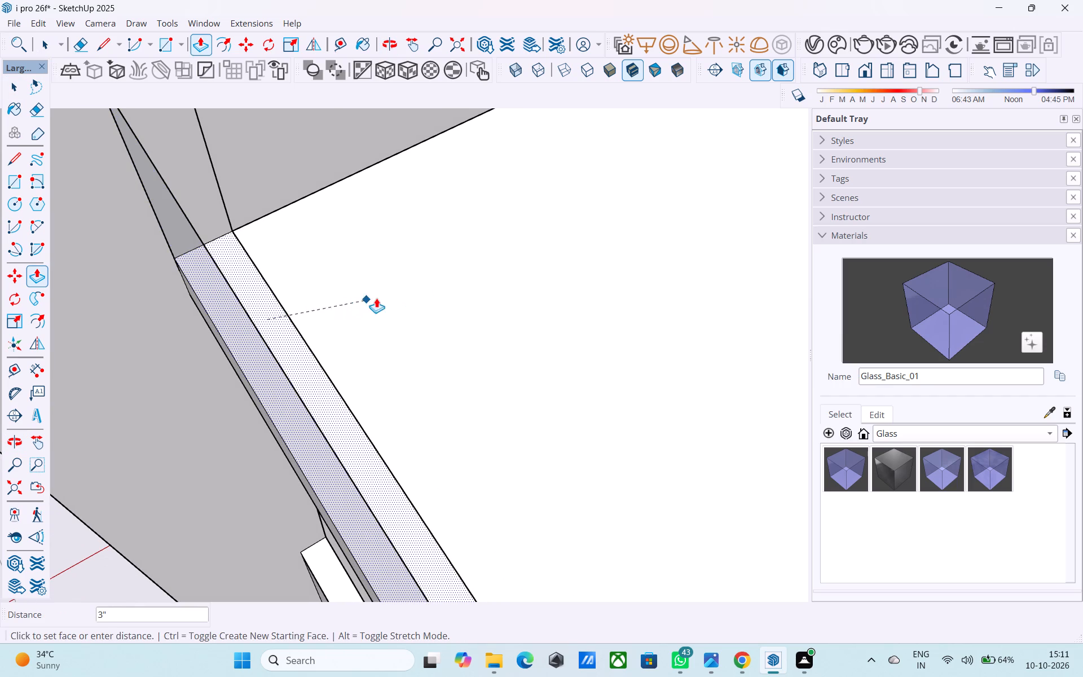
click(426, 285)
Extend the side edge face of the second opening's floor slab by 6" to meet the recess side wall.
middle_drag(257, 355, 465, 282)
scroll(455, 281, down, 4)
shift+middle_drag(416, 302, 412, 344)
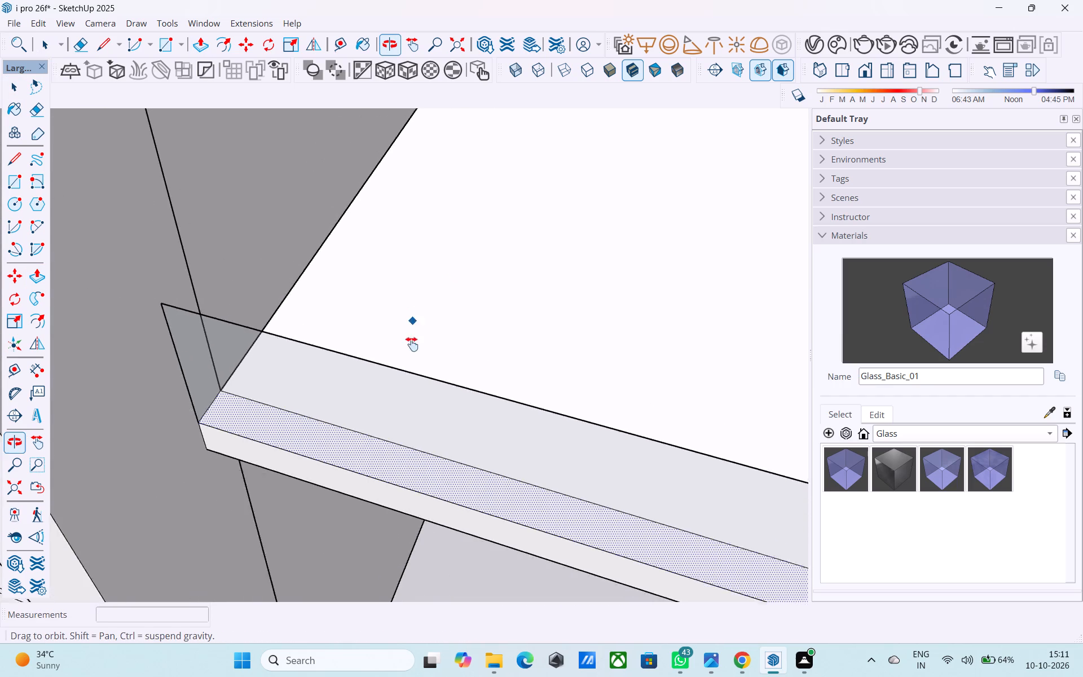
shift+middle_drag(412, 344, 384, 459)
scroll(215, 385, up, 7)
middle_drag(223, 385, 234, 385)
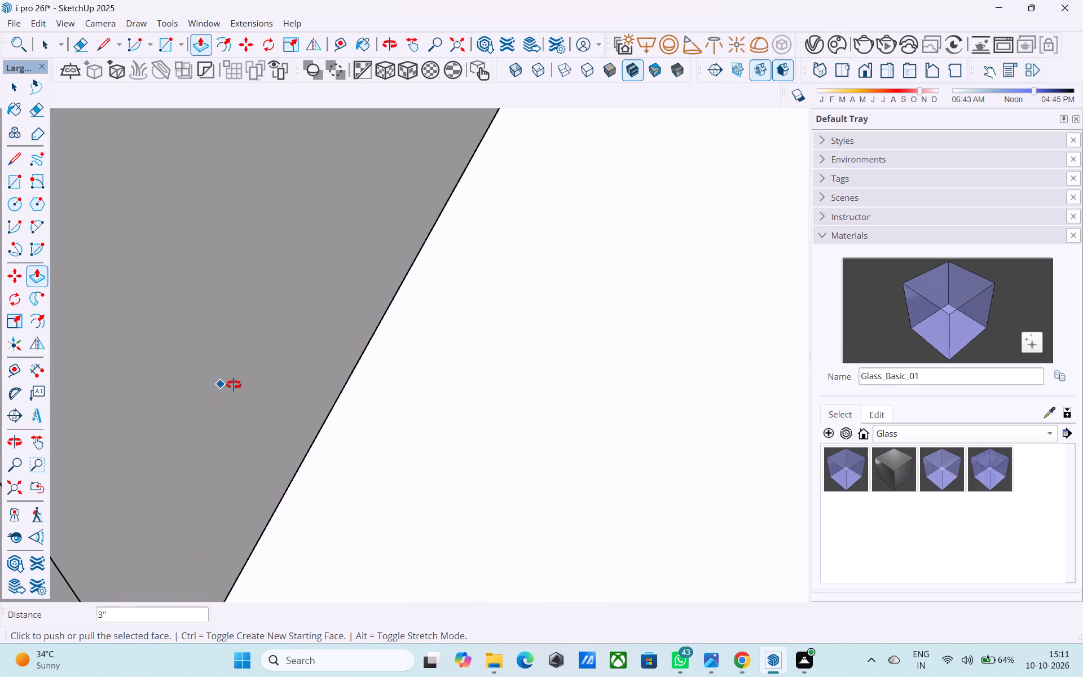
middle_drag(234, 385, 307, 378)
scroll(309, 378, up, 10)
middle_drag(277, 376, 333, 333)
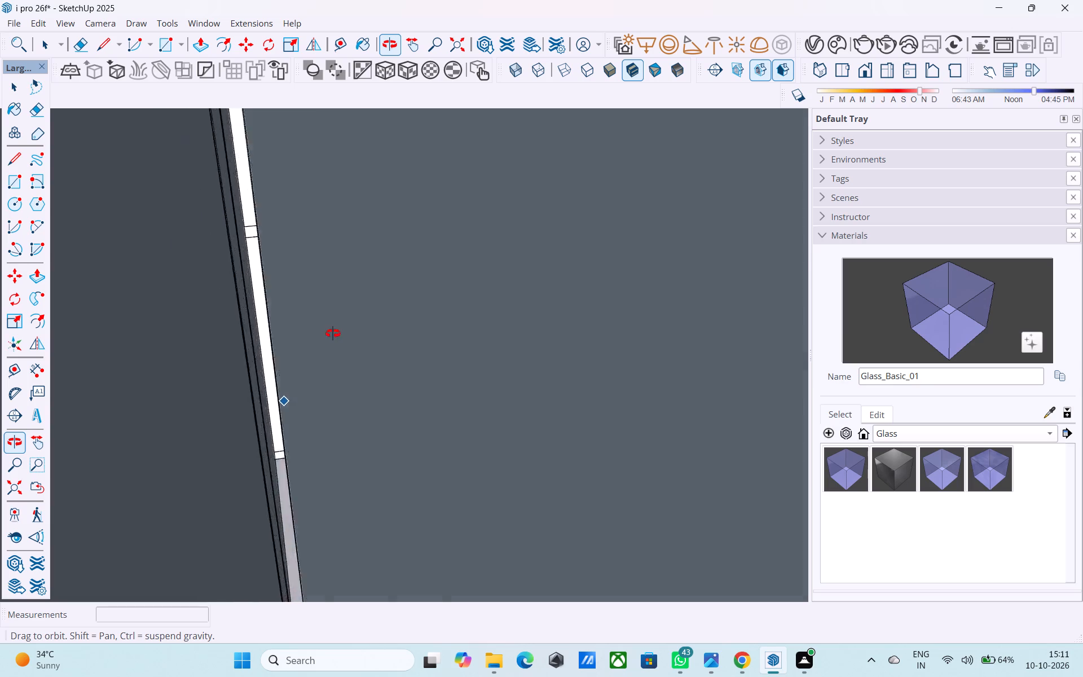
middle_drag(333, 333, 356, 323)
scroll(356, 323, up, 4)
scroll(356, 323, down, 3)
key(space)
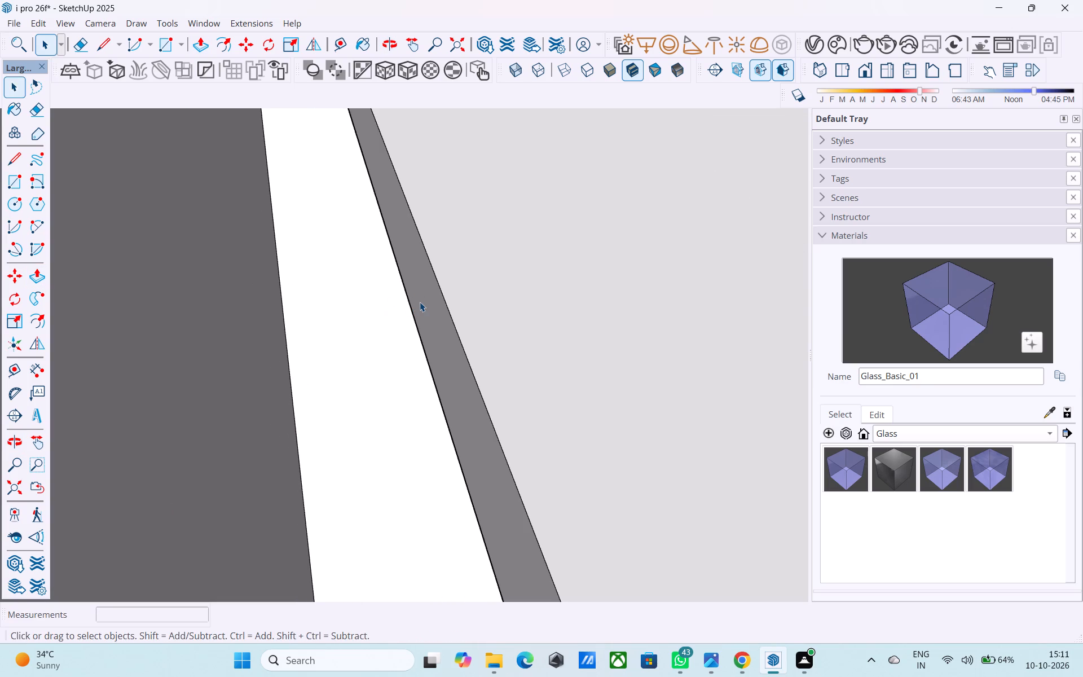
click(420, 302)
key(p)
click(424, 298)
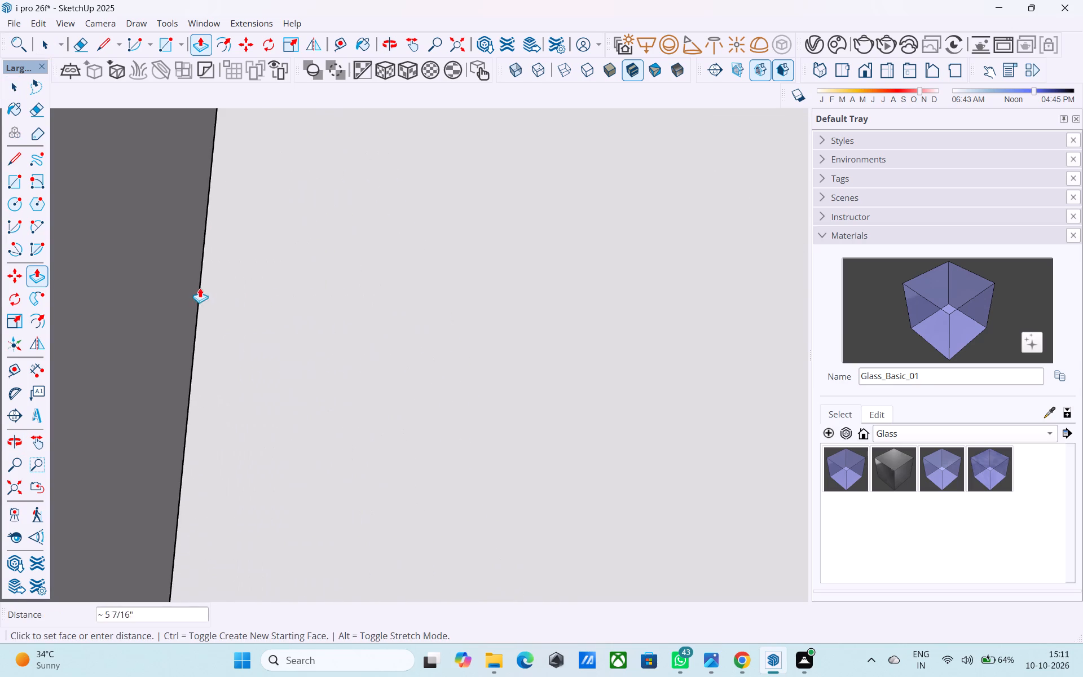
click(138, 293)
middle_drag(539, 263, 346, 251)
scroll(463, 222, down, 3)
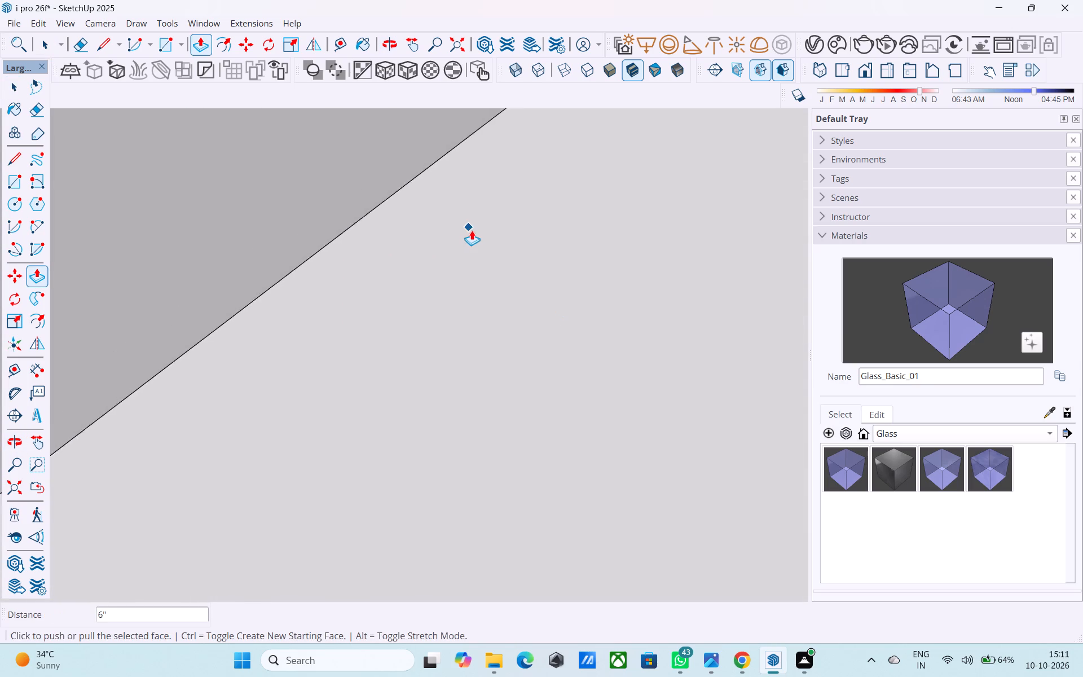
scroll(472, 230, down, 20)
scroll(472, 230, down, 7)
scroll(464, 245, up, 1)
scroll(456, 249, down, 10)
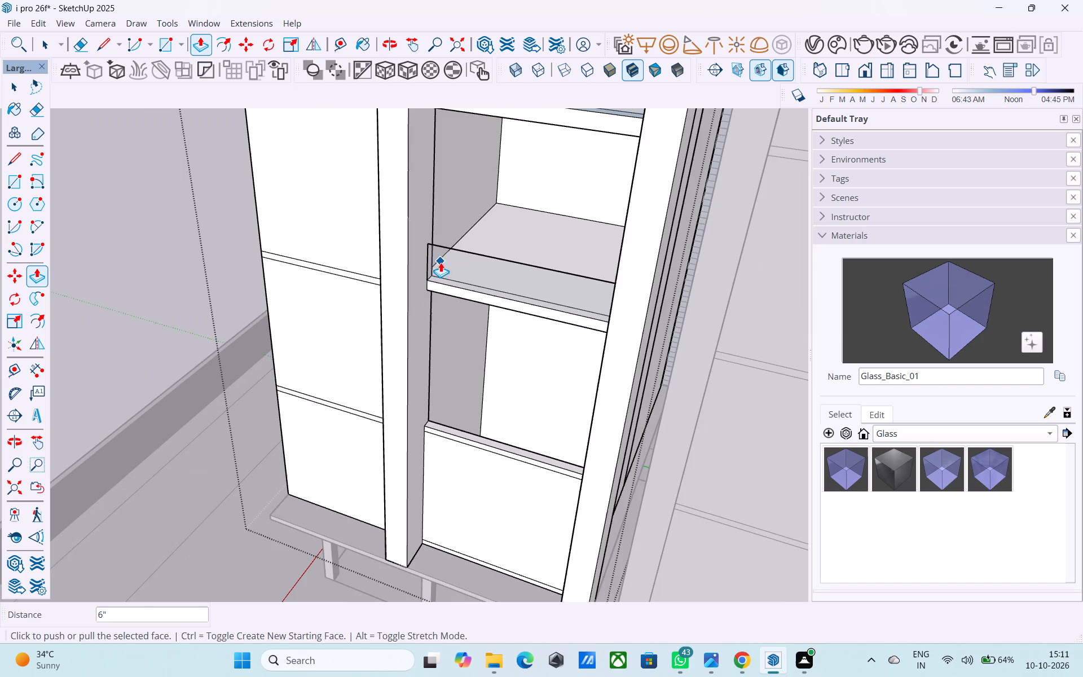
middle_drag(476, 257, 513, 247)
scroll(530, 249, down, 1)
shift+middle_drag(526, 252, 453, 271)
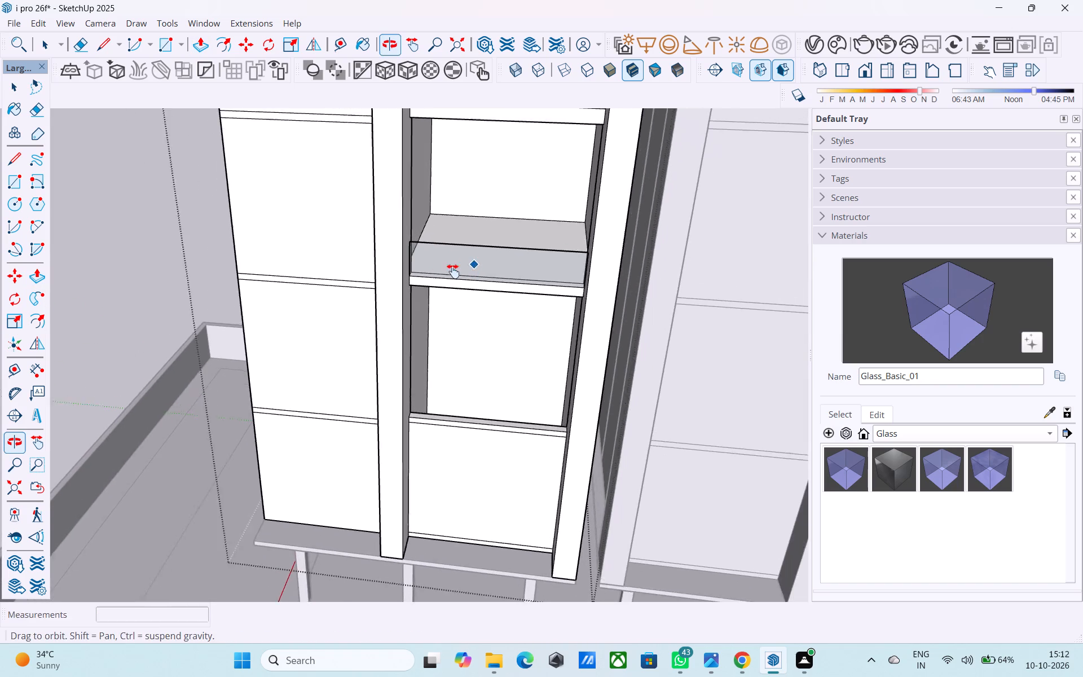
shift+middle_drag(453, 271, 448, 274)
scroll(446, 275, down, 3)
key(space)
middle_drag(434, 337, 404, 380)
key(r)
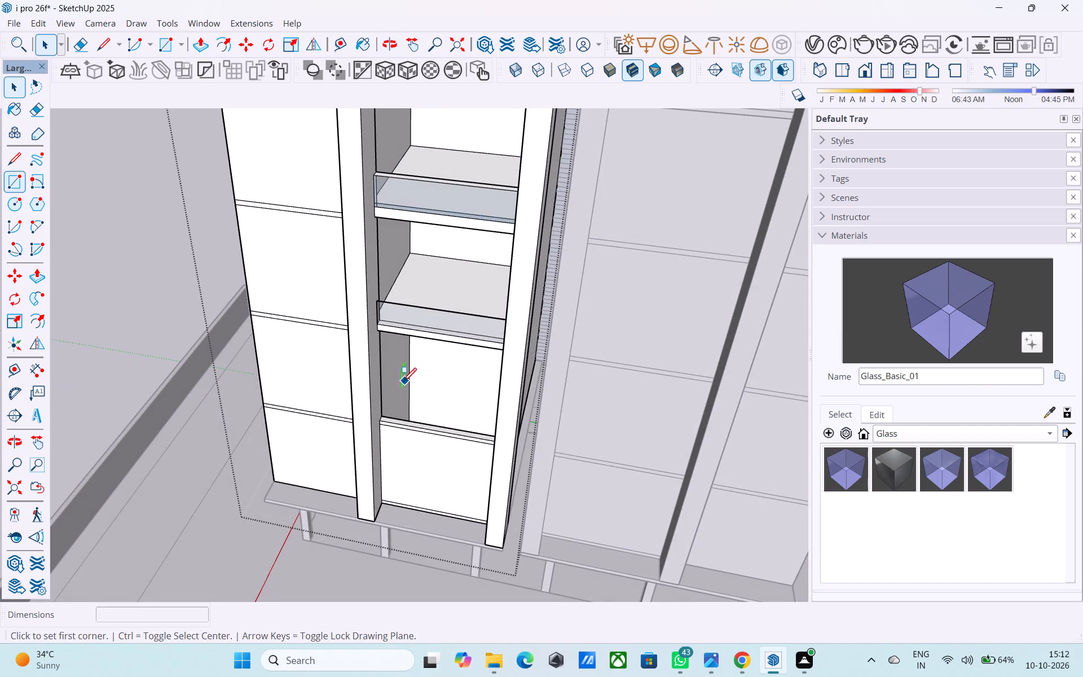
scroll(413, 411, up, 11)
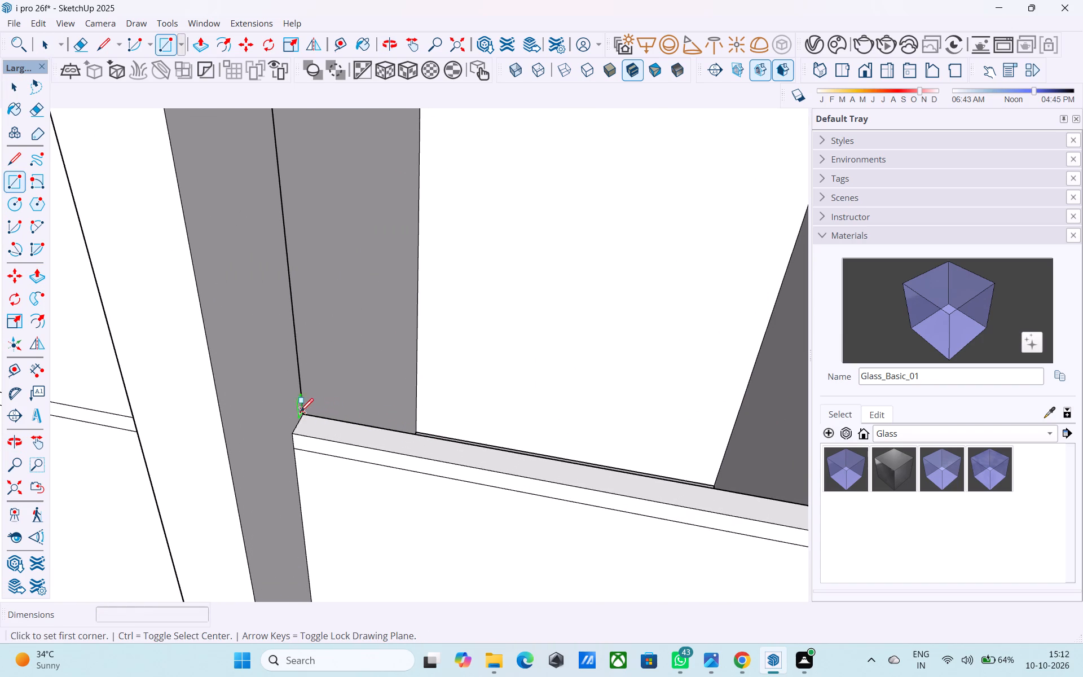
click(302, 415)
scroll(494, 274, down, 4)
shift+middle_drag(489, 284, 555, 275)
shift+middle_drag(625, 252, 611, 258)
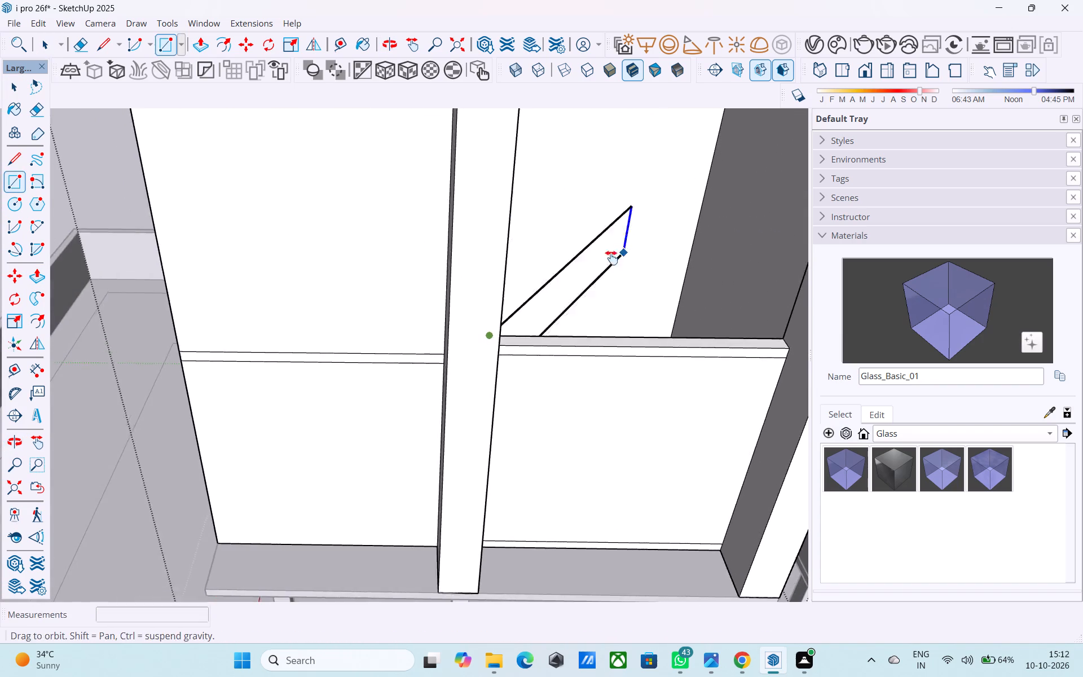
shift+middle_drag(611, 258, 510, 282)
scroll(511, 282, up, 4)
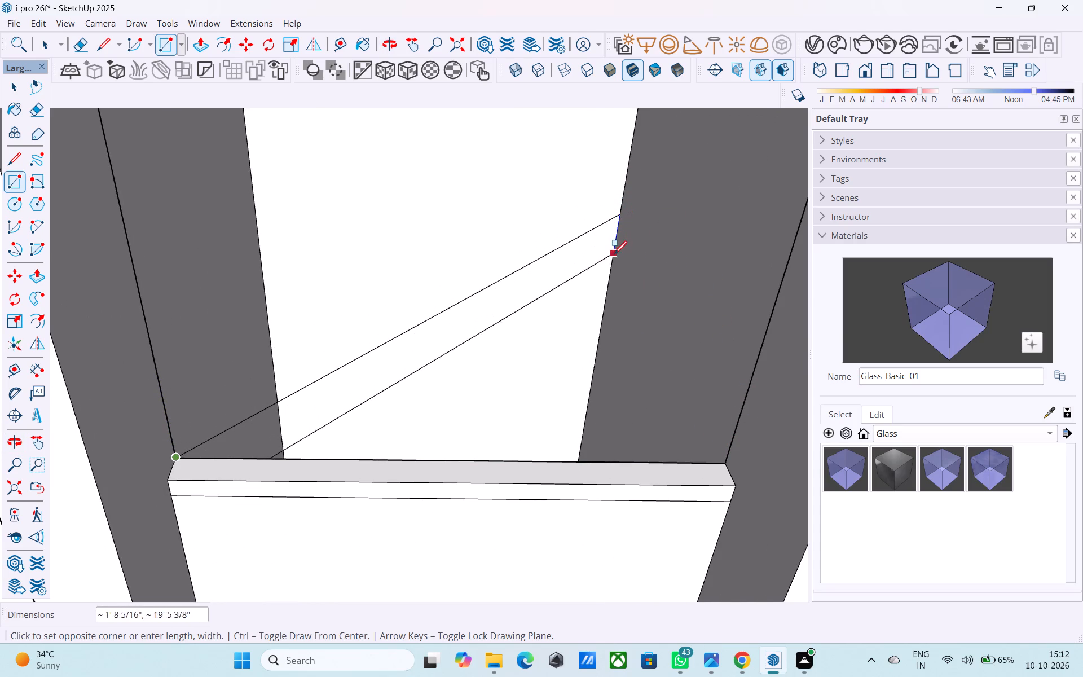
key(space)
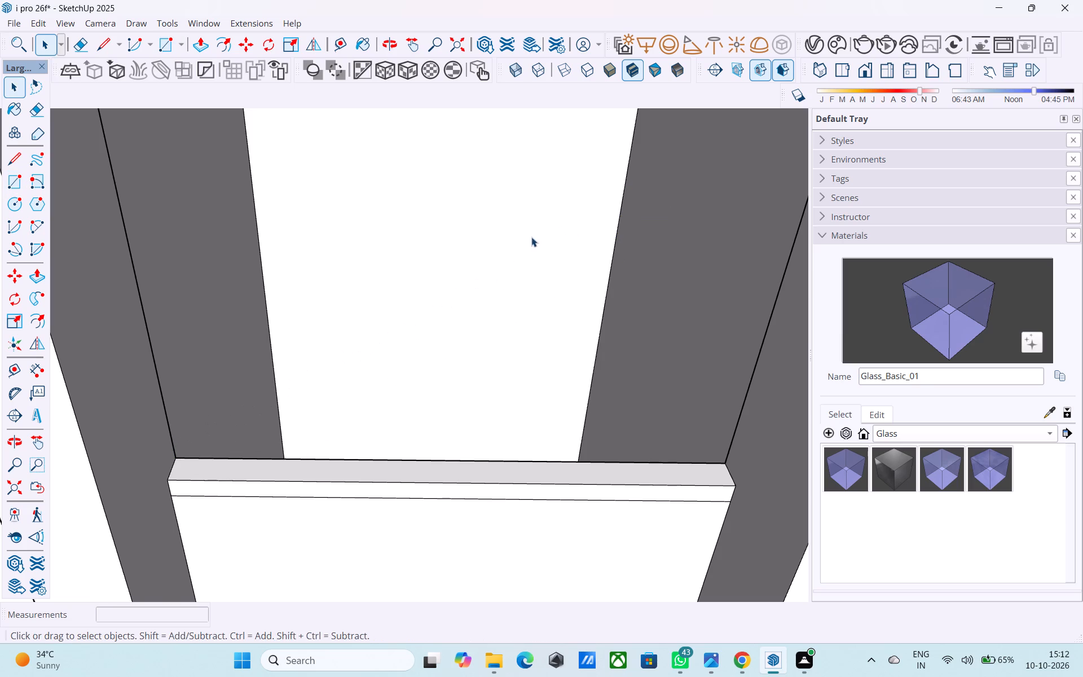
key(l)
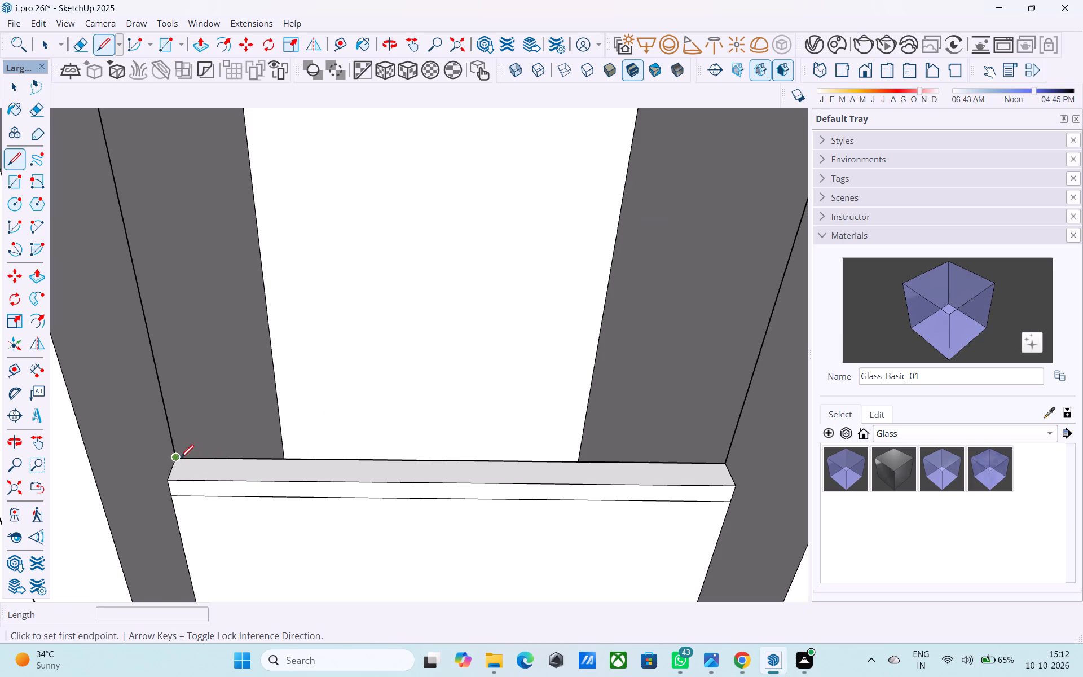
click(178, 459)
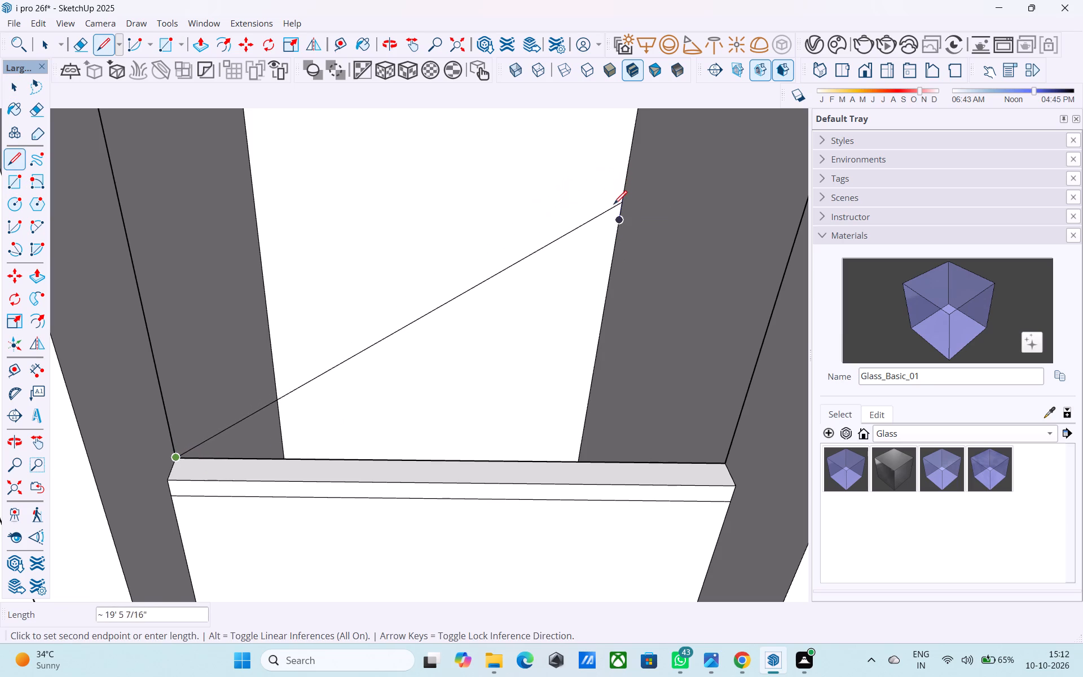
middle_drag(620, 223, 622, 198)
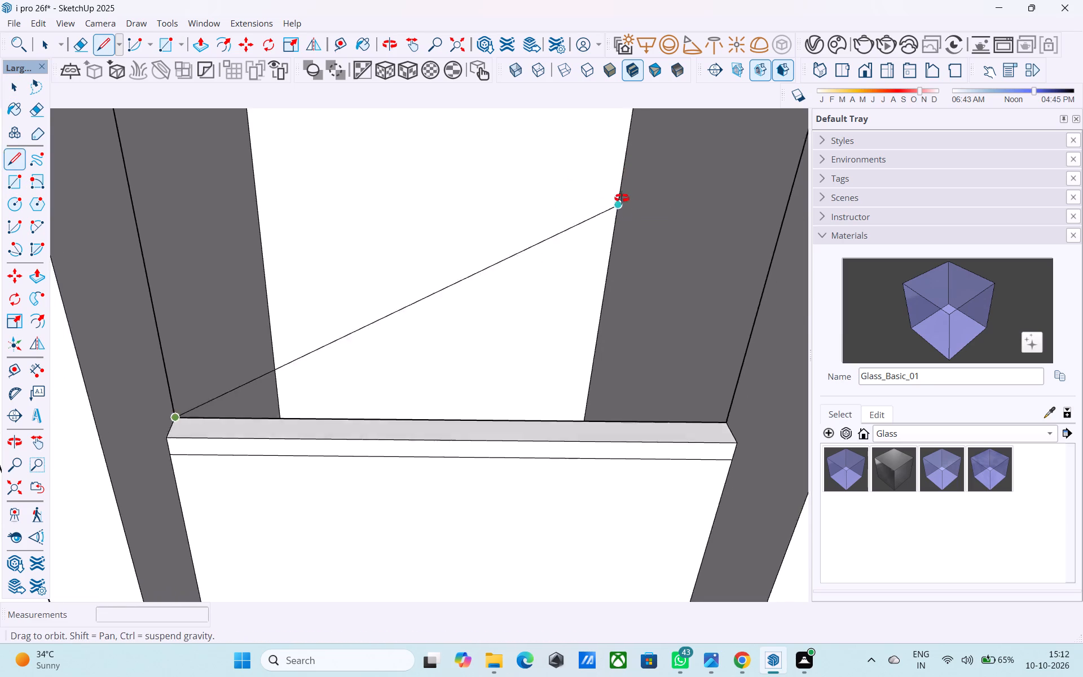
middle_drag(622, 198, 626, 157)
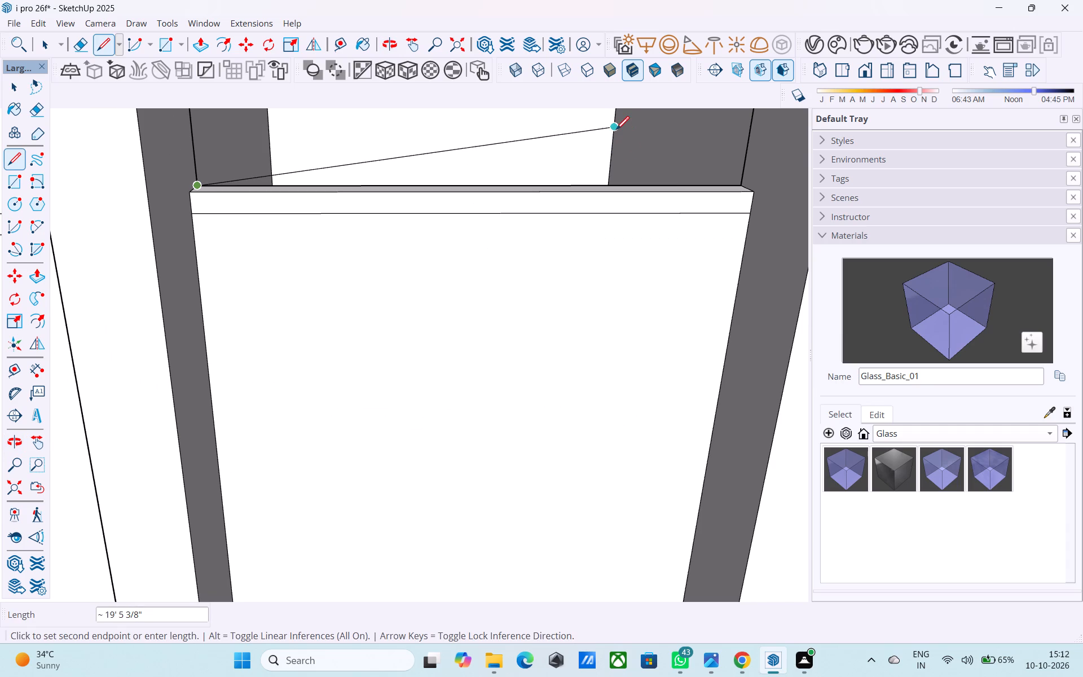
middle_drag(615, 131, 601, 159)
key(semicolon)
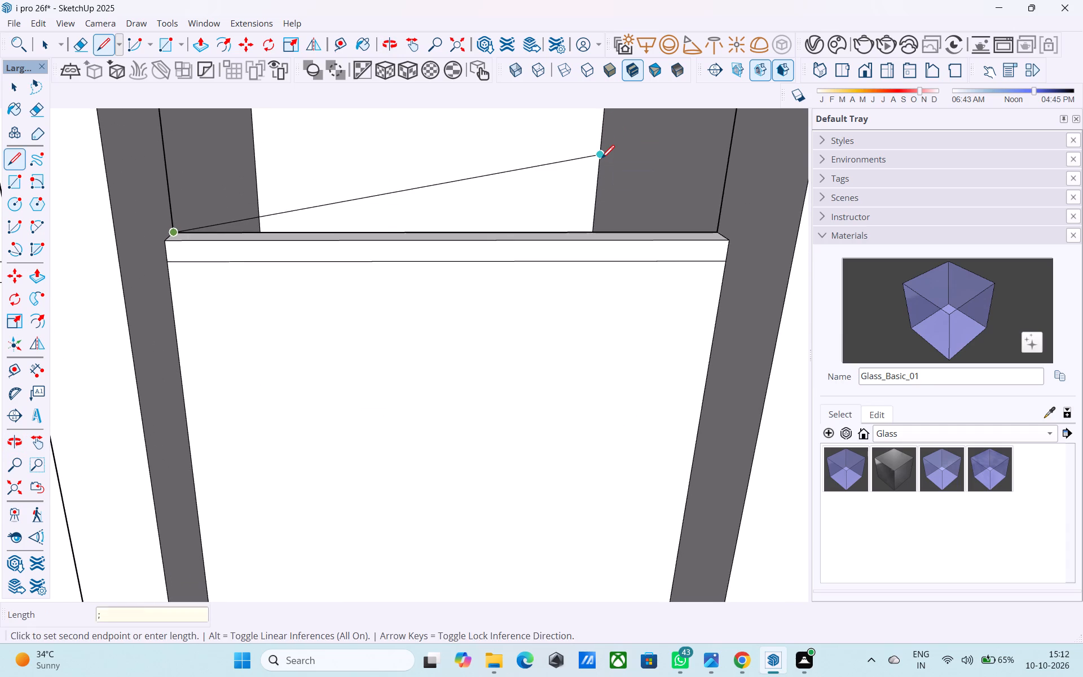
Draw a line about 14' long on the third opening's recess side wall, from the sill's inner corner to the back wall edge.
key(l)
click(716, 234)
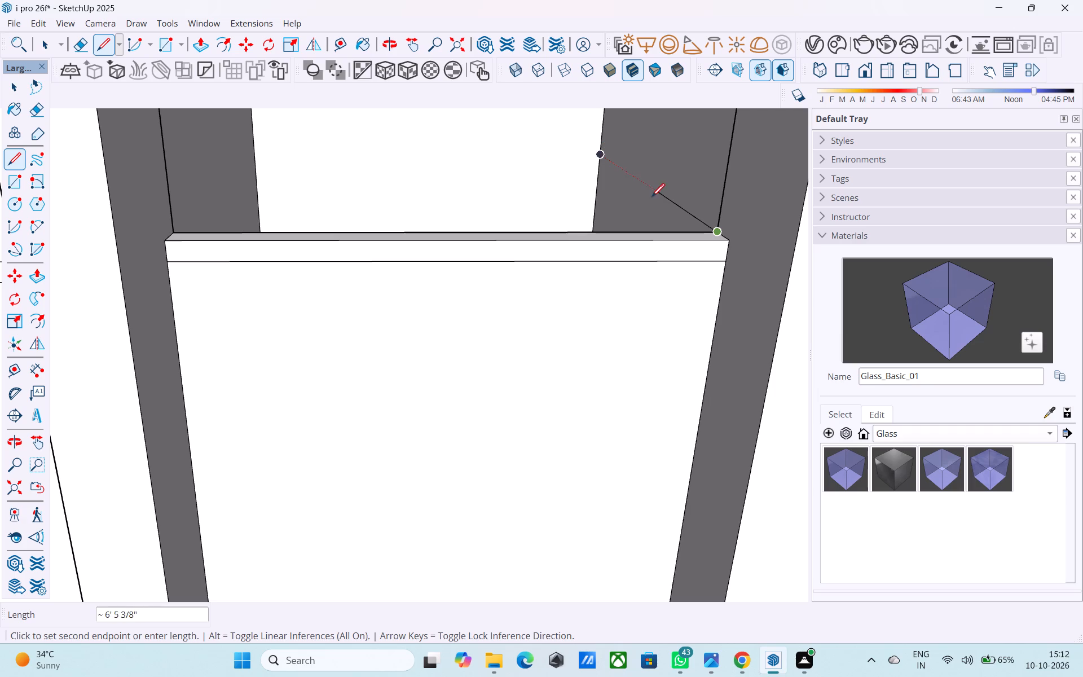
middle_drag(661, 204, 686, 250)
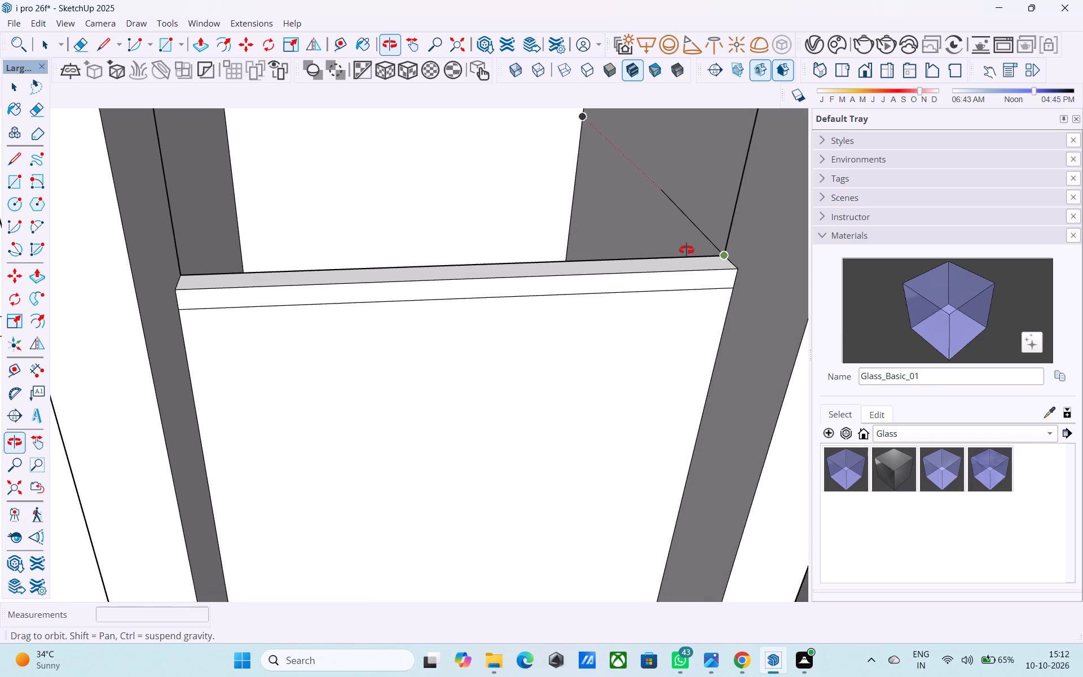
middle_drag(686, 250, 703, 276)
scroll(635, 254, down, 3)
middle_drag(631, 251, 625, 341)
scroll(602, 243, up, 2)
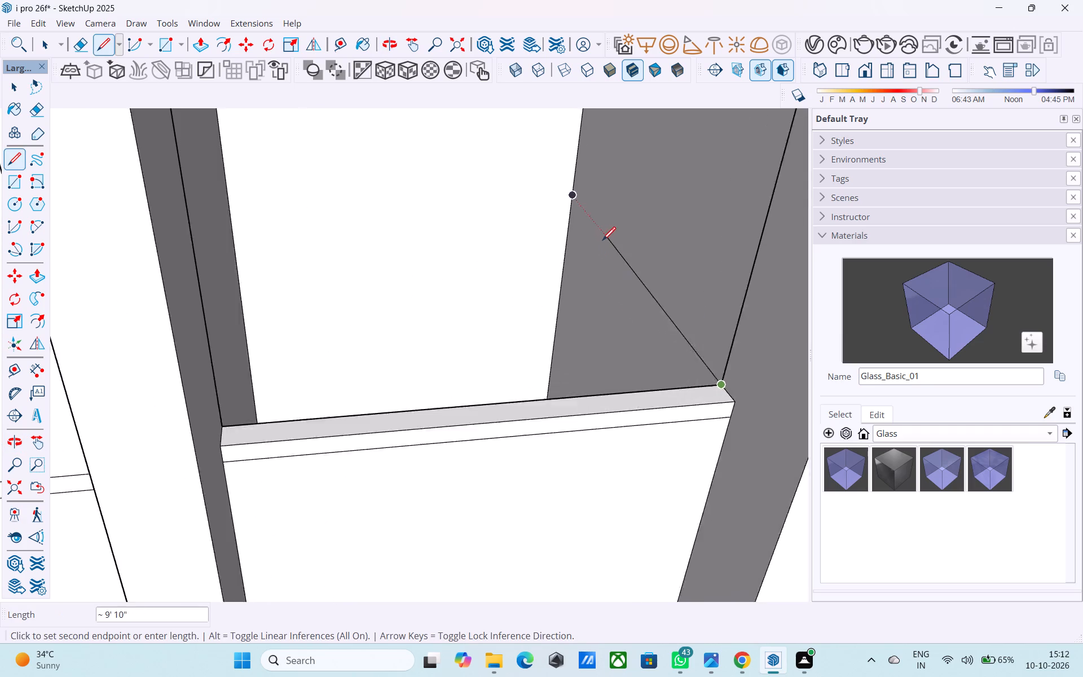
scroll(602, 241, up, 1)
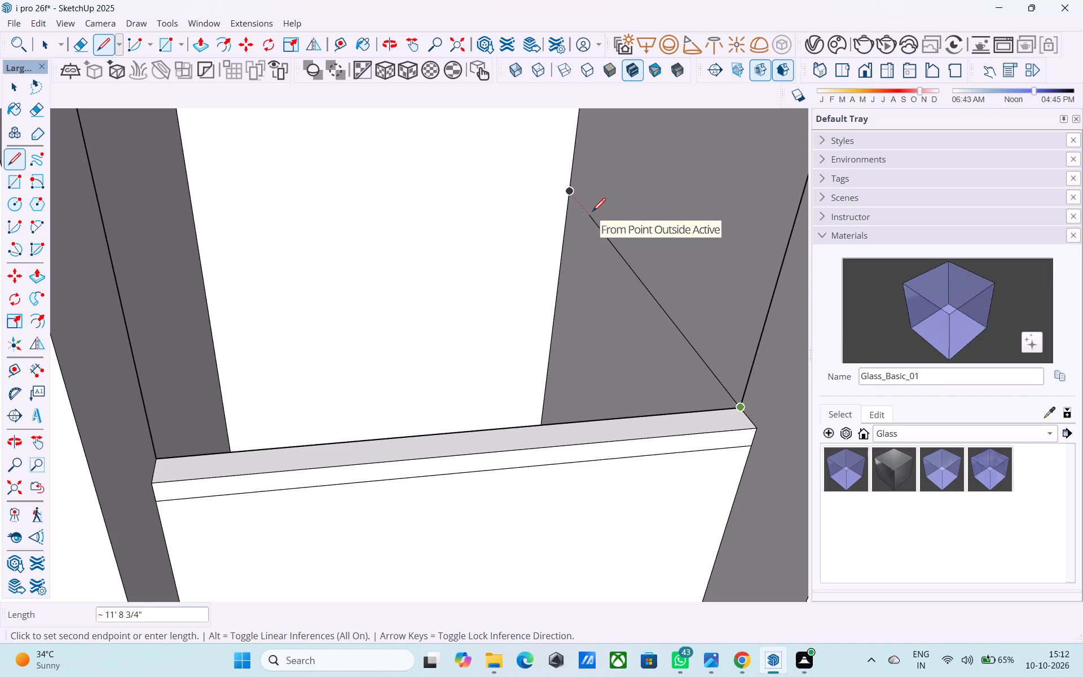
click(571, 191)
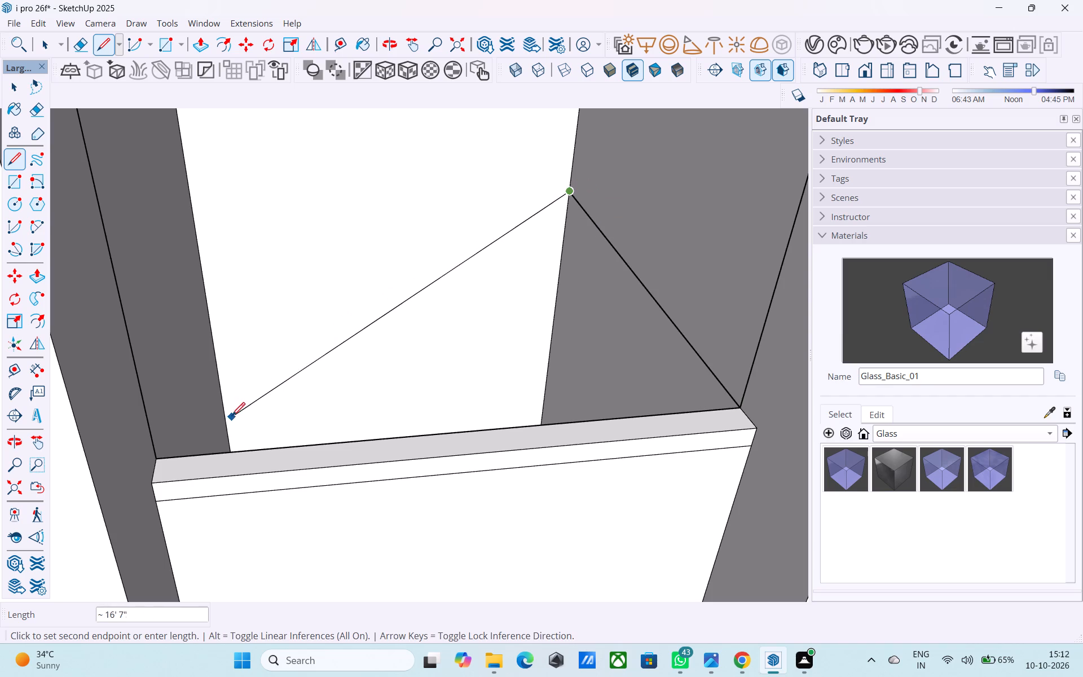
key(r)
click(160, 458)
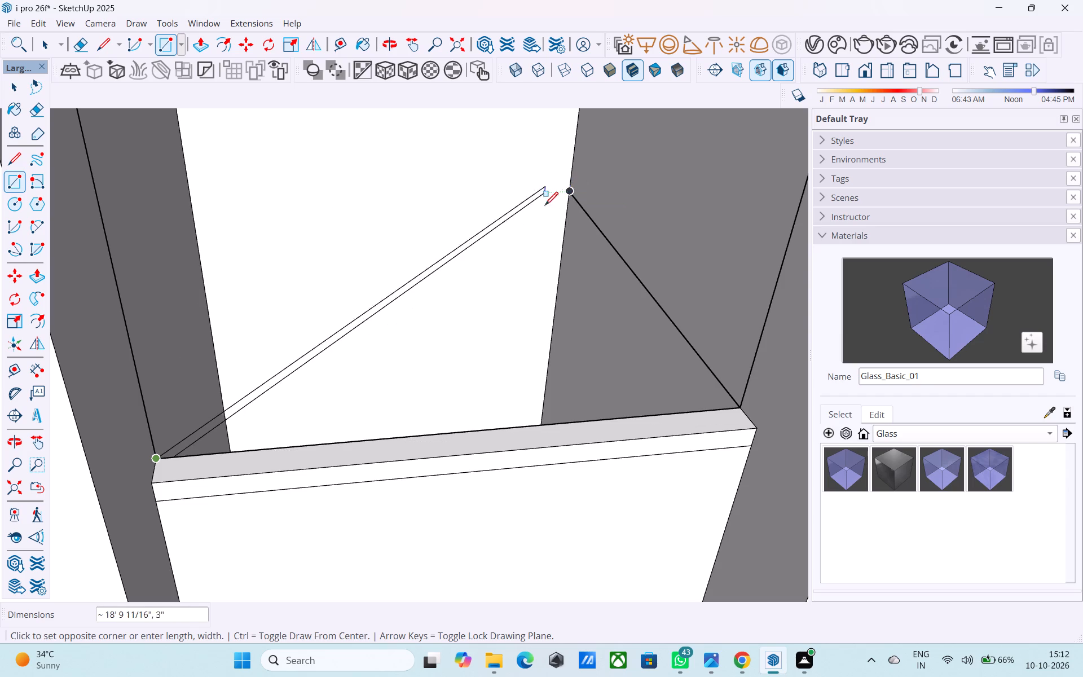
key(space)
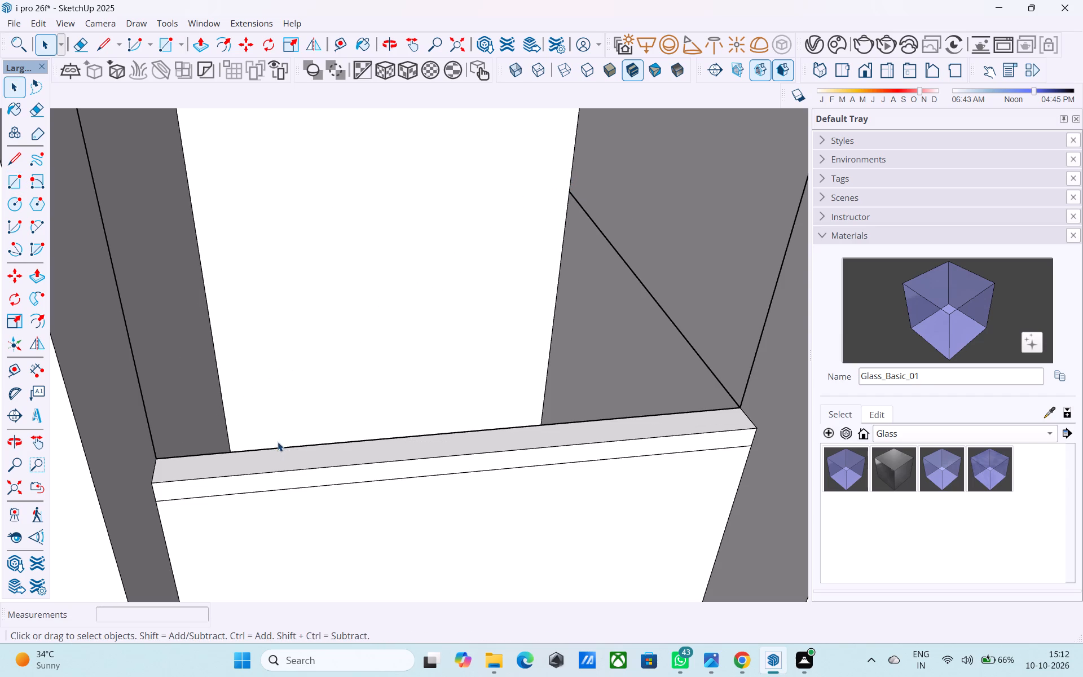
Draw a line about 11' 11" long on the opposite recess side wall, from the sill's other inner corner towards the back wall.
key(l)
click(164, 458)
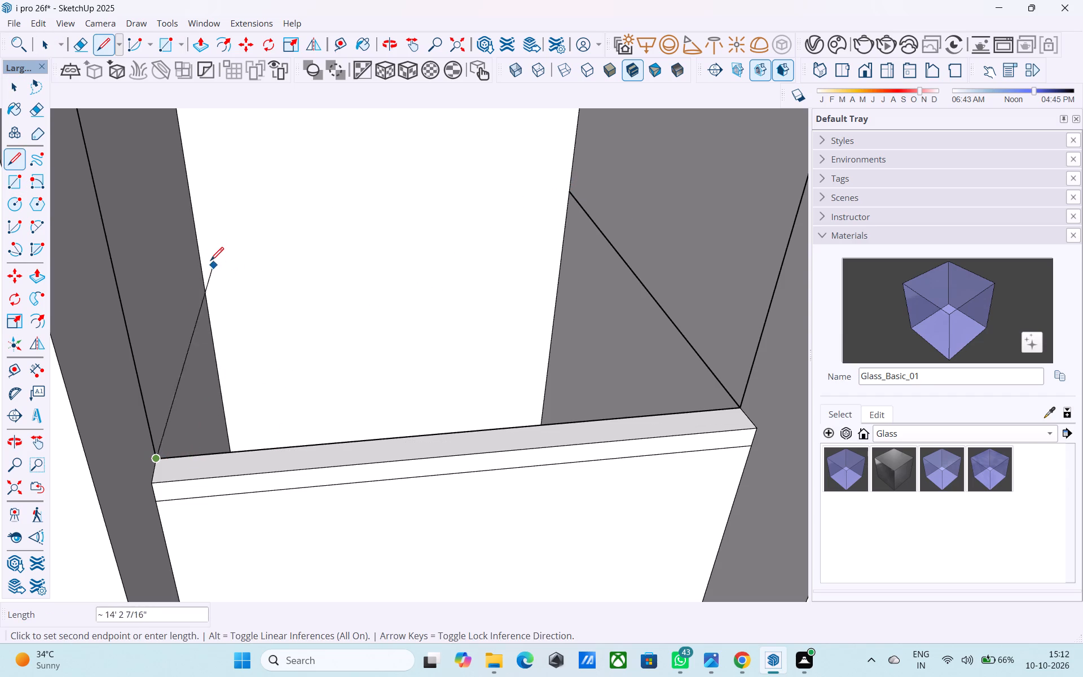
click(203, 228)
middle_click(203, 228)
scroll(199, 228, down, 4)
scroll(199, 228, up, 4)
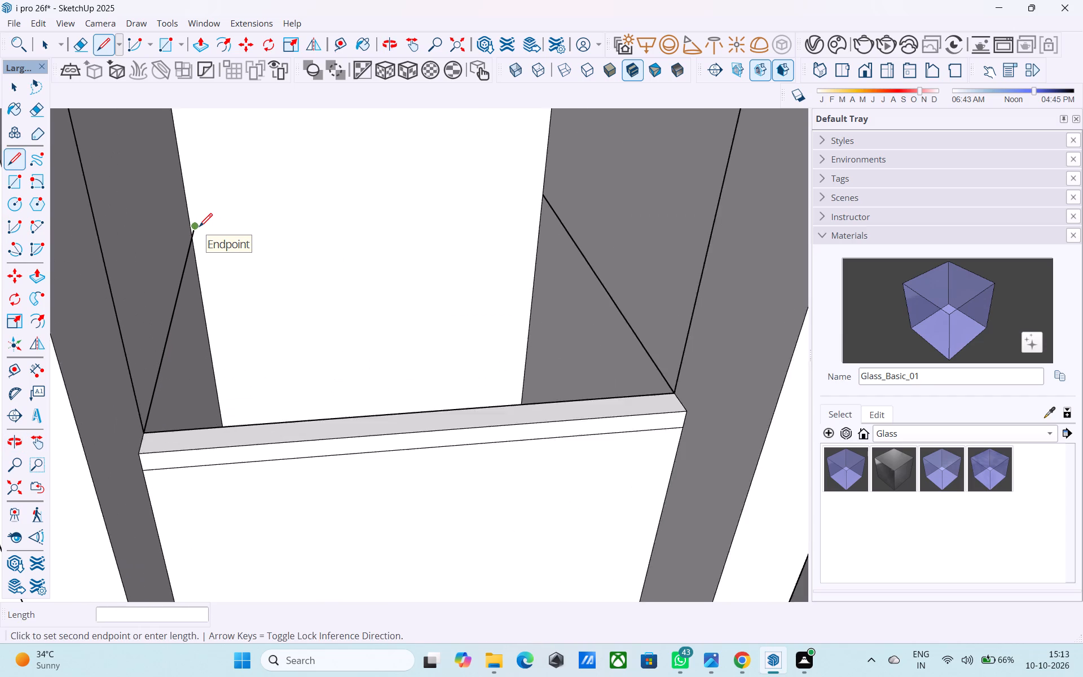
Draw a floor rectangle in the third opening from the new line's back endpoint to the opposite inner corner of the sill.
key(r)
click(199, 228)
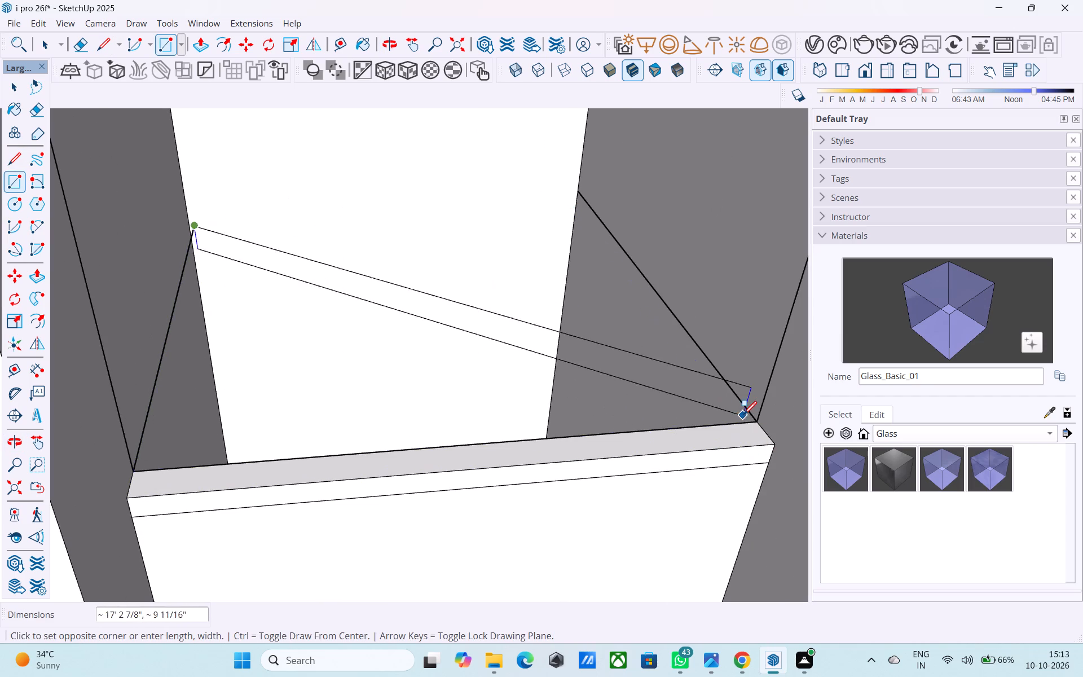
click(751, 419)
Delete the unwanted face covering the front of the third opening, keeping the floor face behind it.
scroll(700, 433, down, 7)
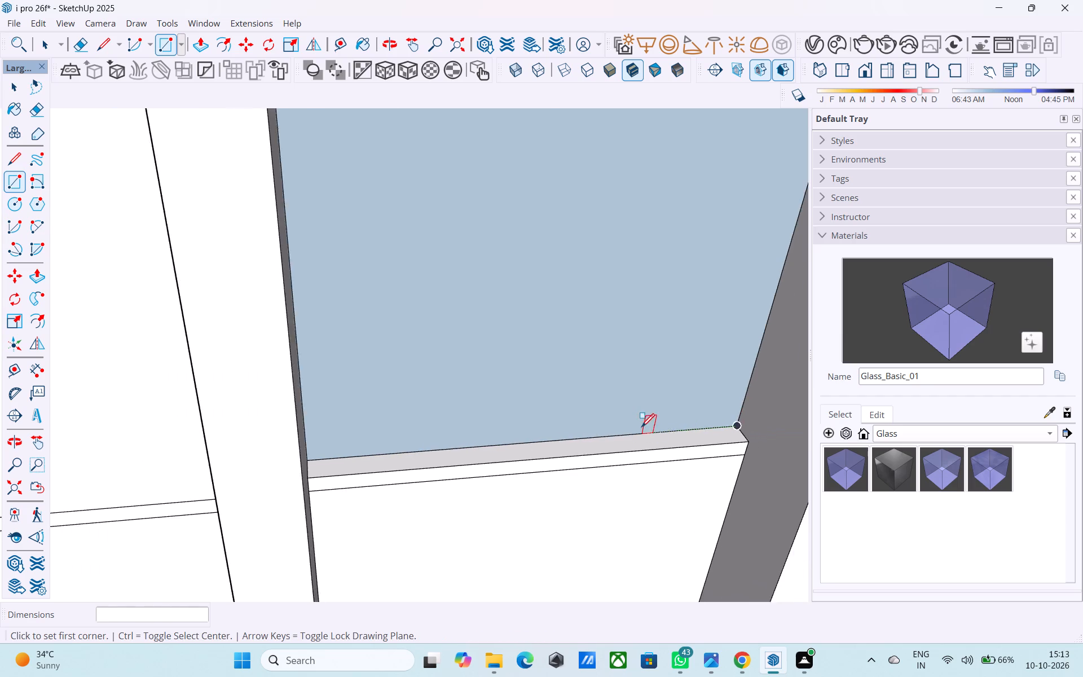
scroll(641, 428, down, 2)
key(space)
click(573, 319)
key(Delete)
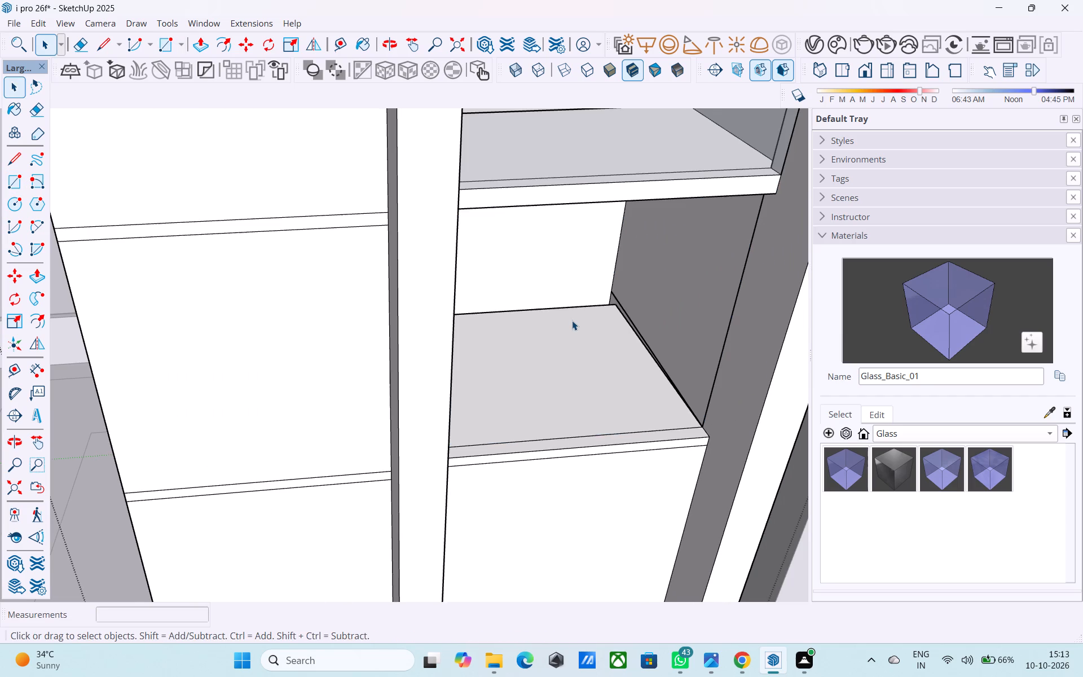
Examine how the third opening's floor face meets the recess side walls and the back wall.
middle_drag(572, 320, 566, 318)
scroll(604, 315, up, 12)
middle_drag(621, 323, 464, 300)
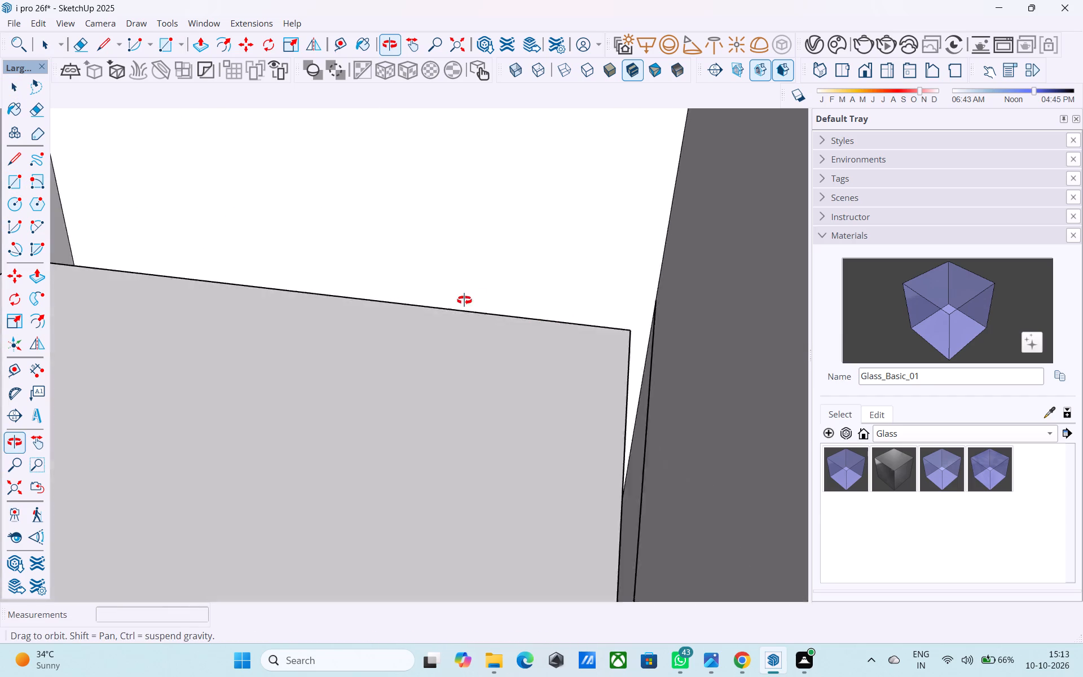
middle_drag(464, 300, 538, 274)
scroll(551, 252, down, 12)
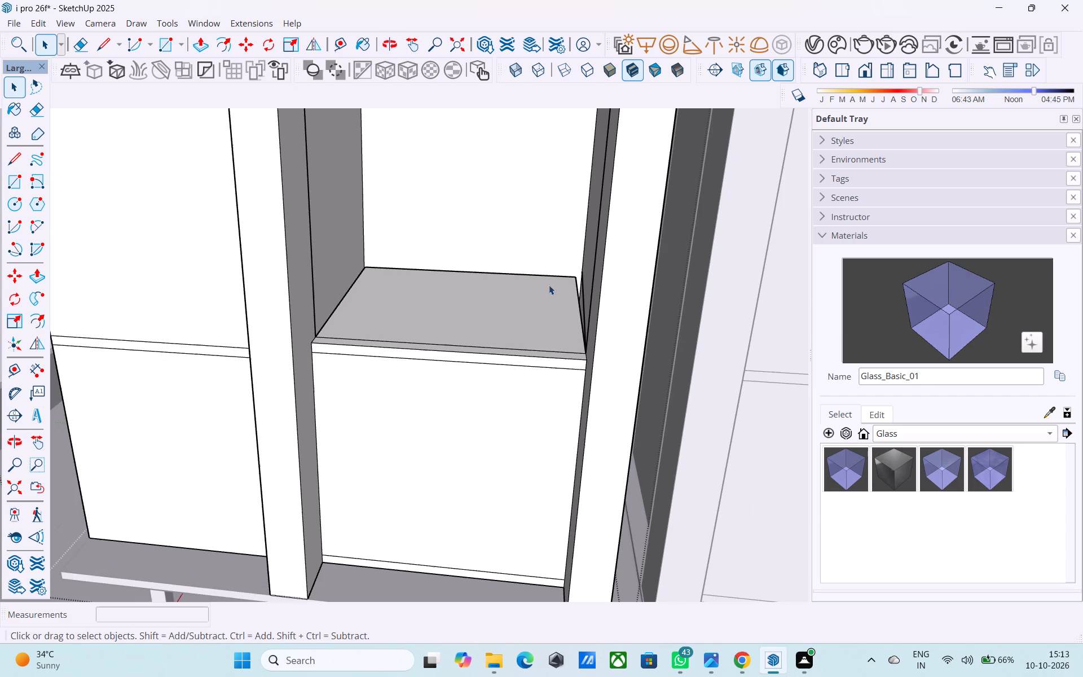
middle_click(557, 298)
scroll(556, 297, down, 13)
scroll(555, 304, up, 6)
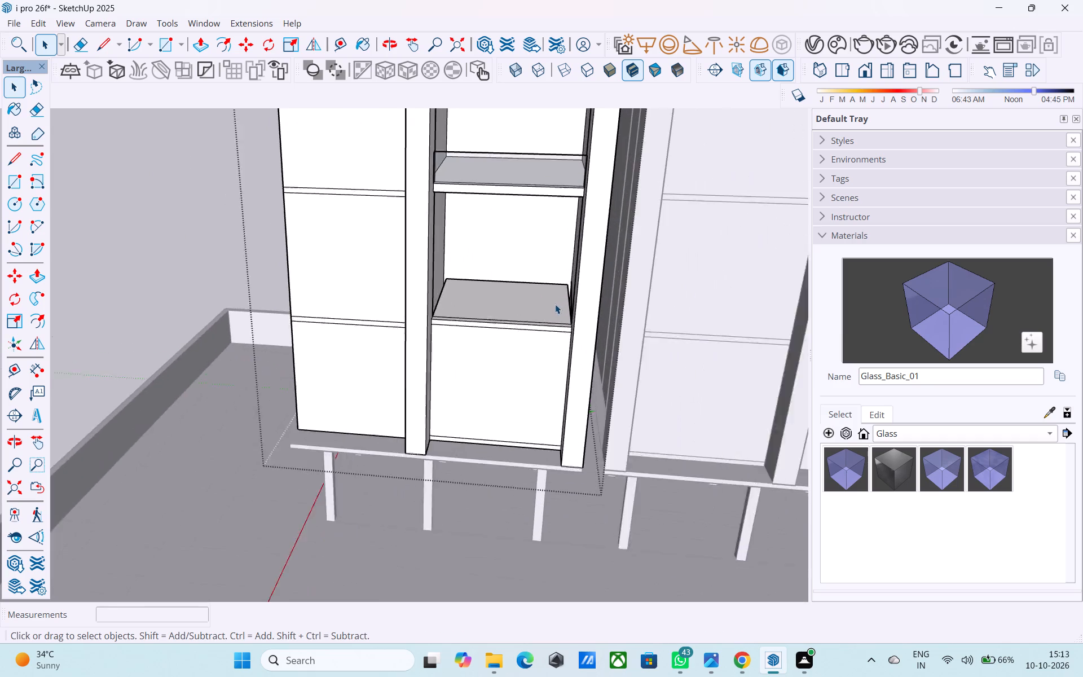
scroll(555, 304, up, 8)
scroll(557, 315, down, 11)
middle_drag(543, 322, 530, 398)
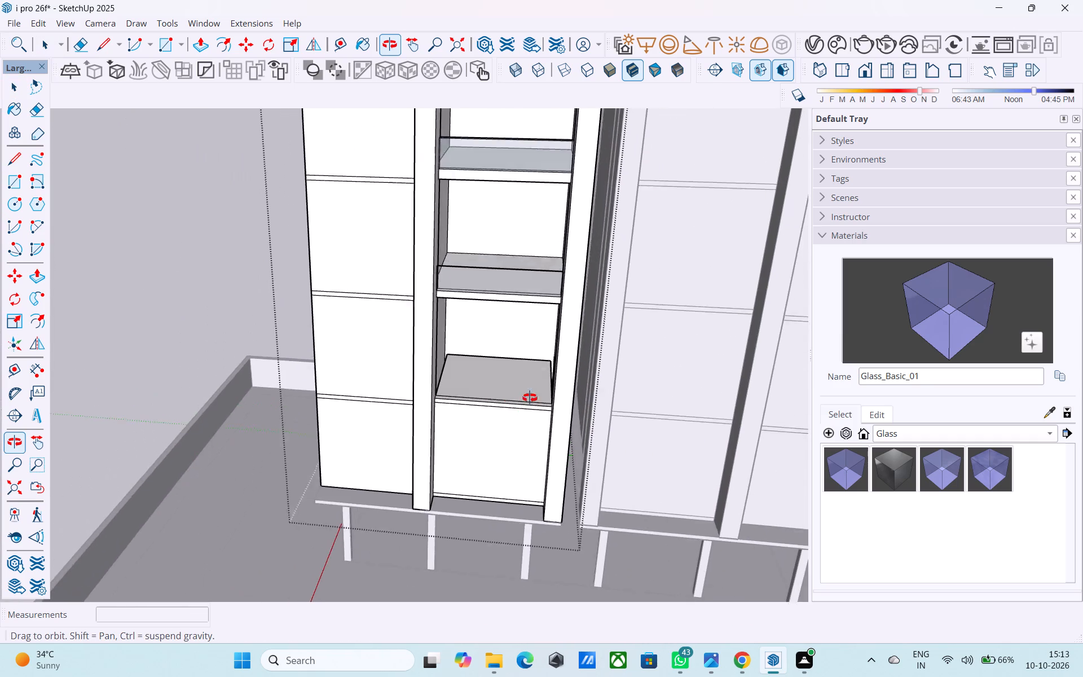
middle_drag(530, 398, 515, 405)
scroll(531, 458, up, 7)
shift+middle_drag(498, 385, 496, 411)
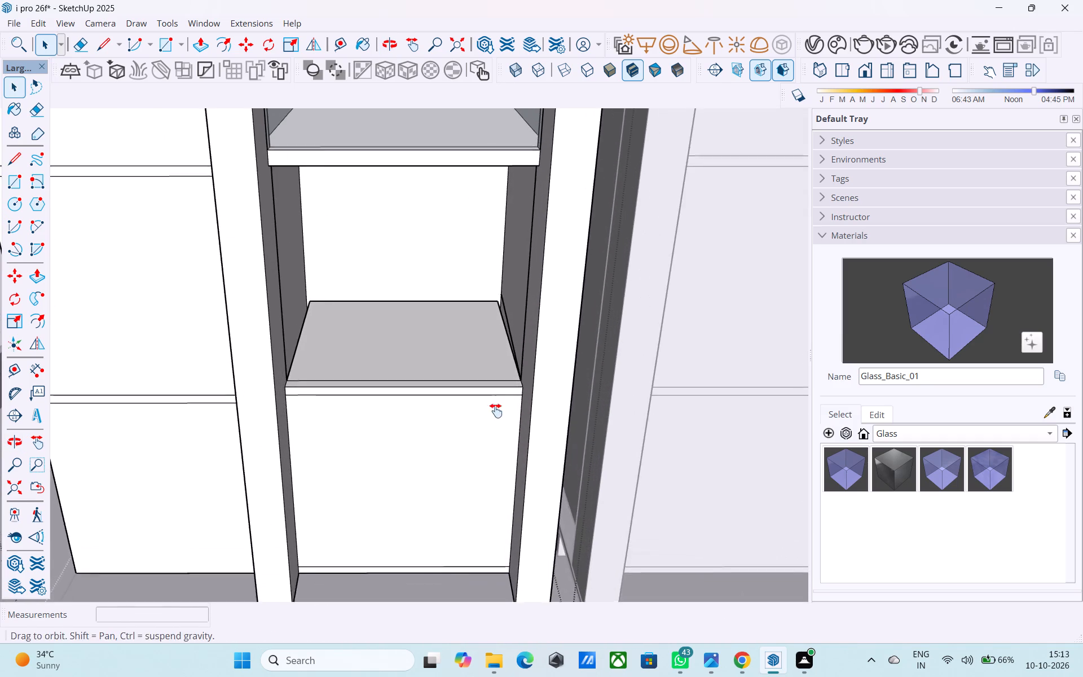
shift+middle_drag(496, 411, 494, 420)
scroll(469, 394, up, 16)
scroll(547, 351, down, 6)
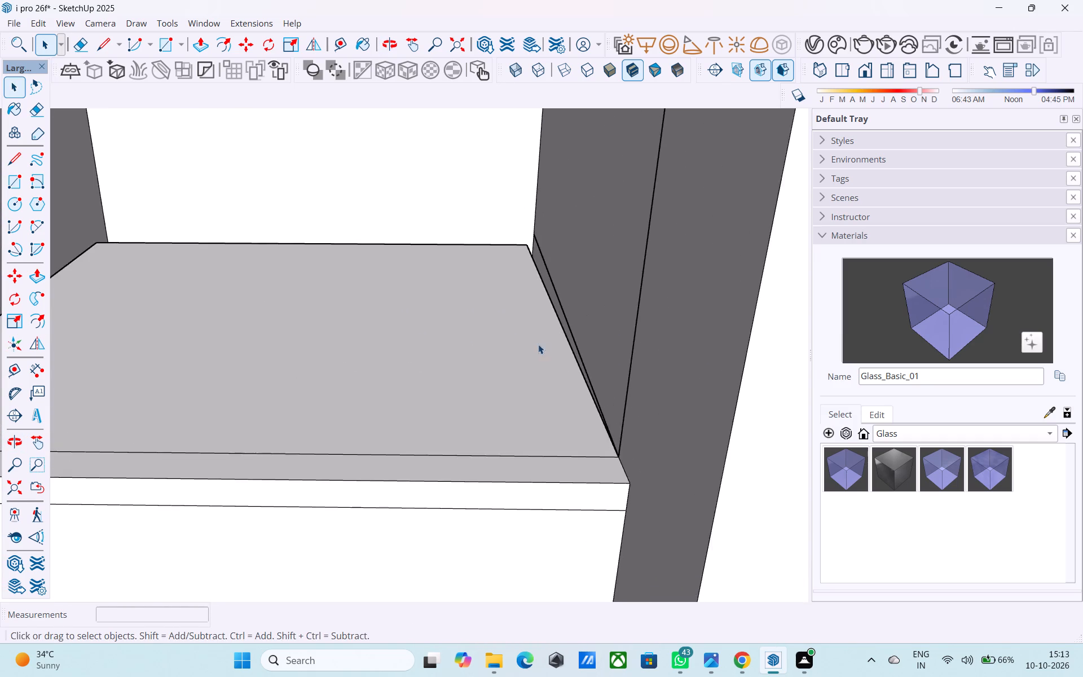
scroll(538, 344, down, 5)
middle_drag(314, 417, 386, 254)
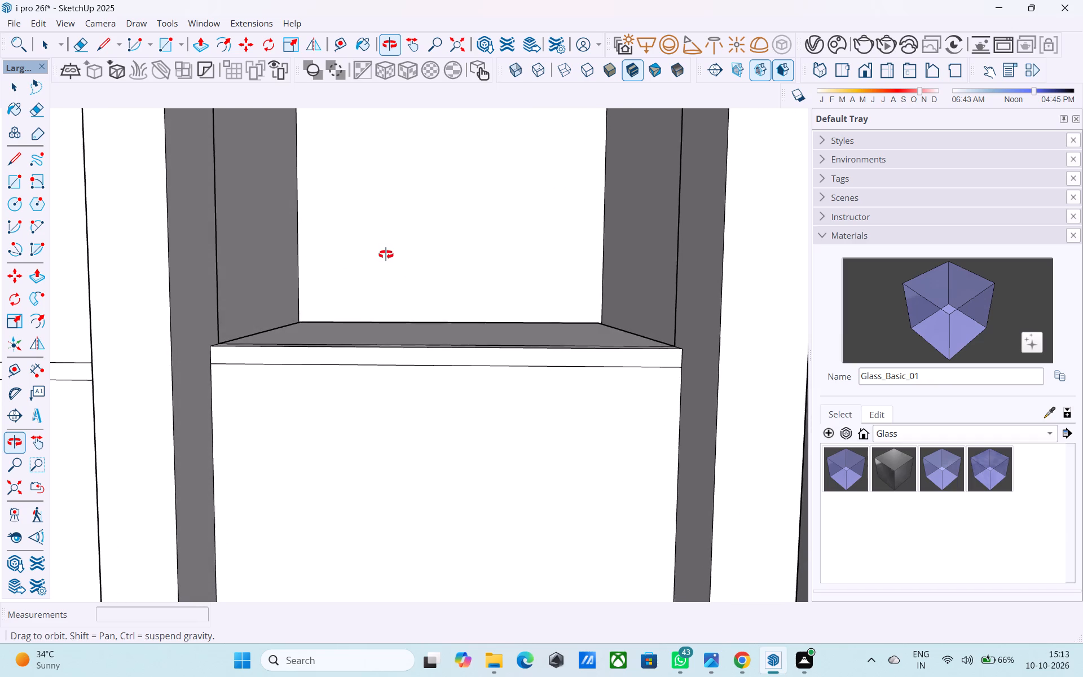
middle_drag(386, 254, 344, 351)
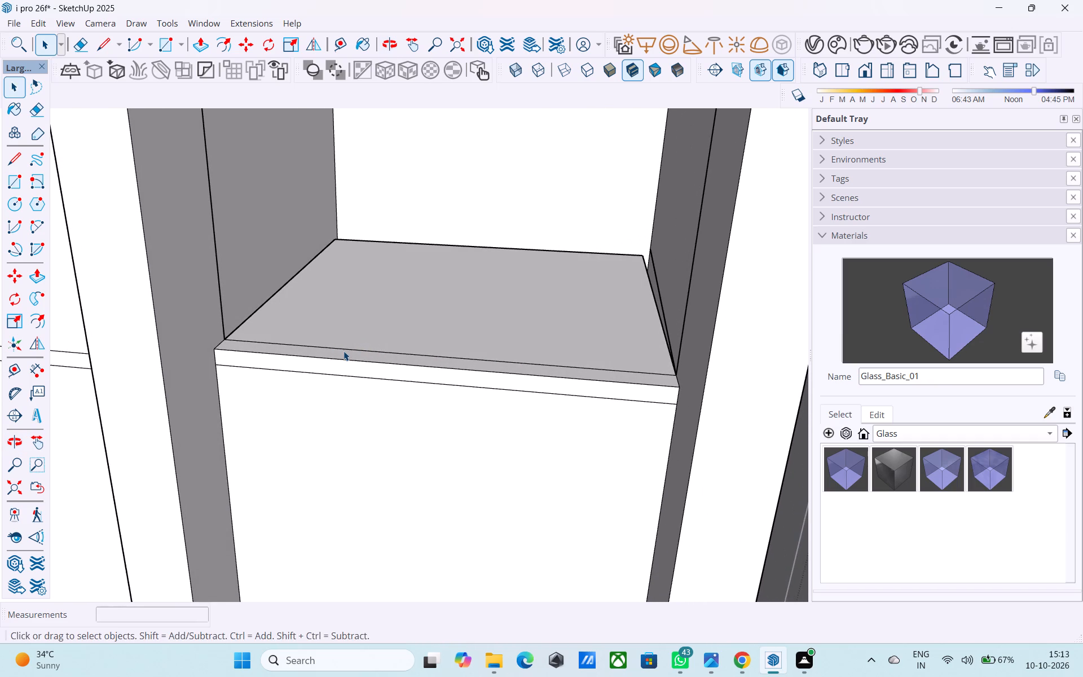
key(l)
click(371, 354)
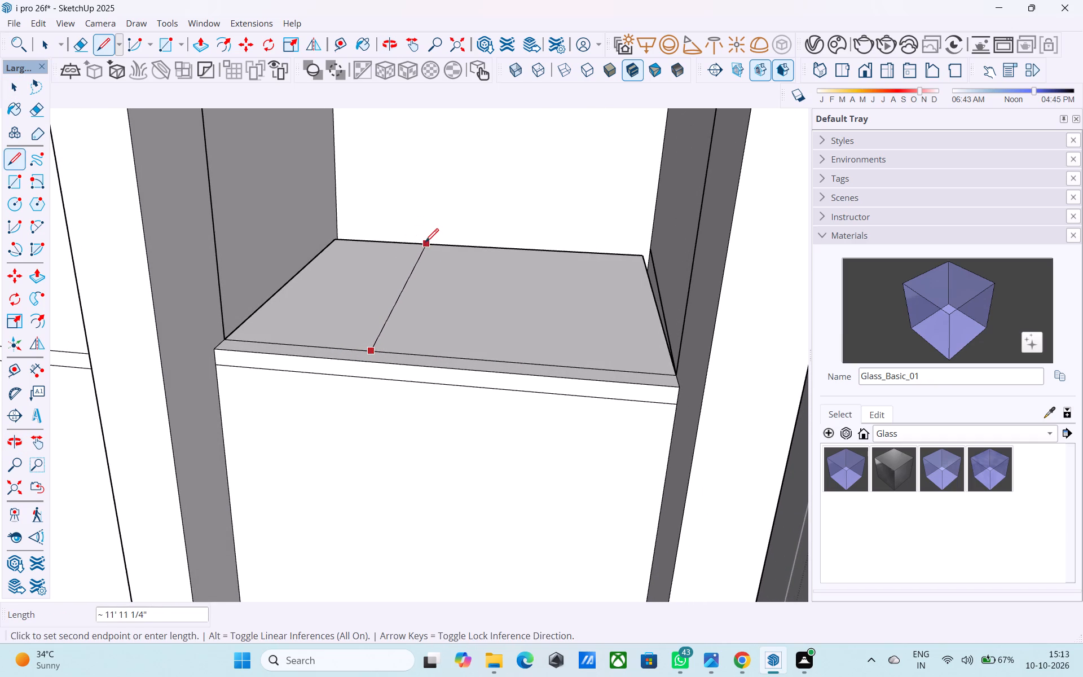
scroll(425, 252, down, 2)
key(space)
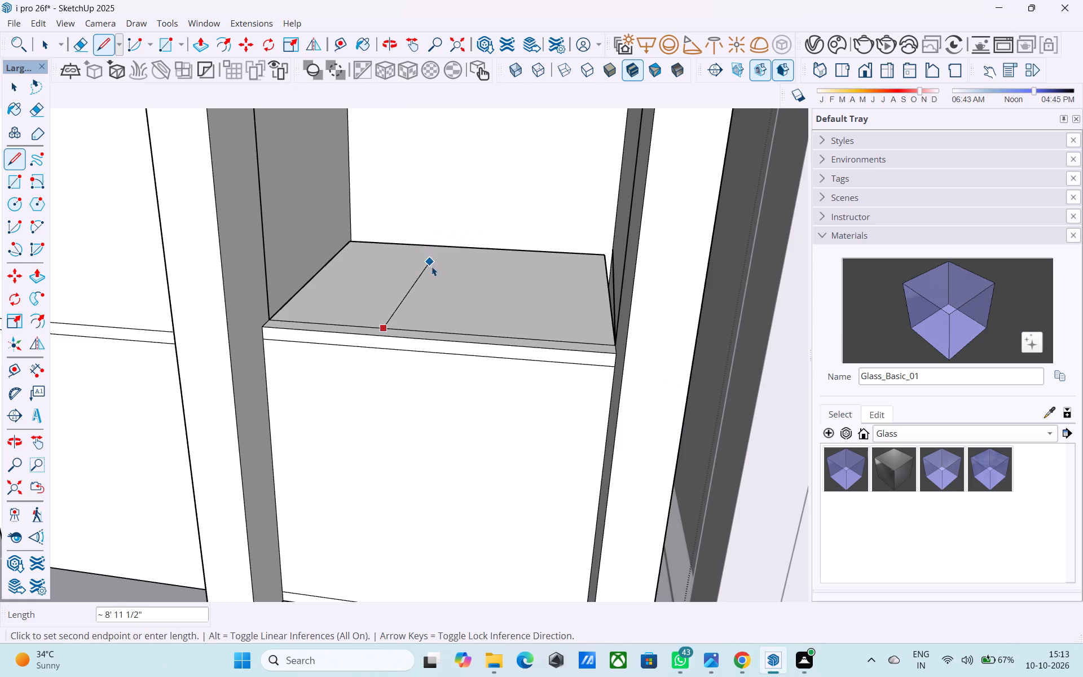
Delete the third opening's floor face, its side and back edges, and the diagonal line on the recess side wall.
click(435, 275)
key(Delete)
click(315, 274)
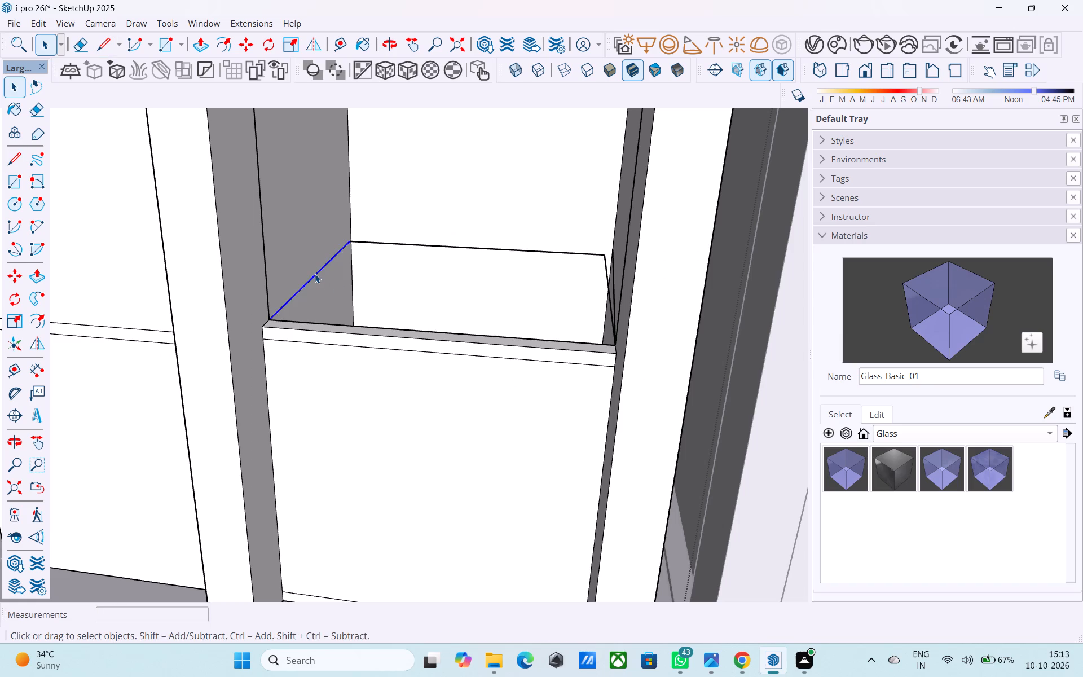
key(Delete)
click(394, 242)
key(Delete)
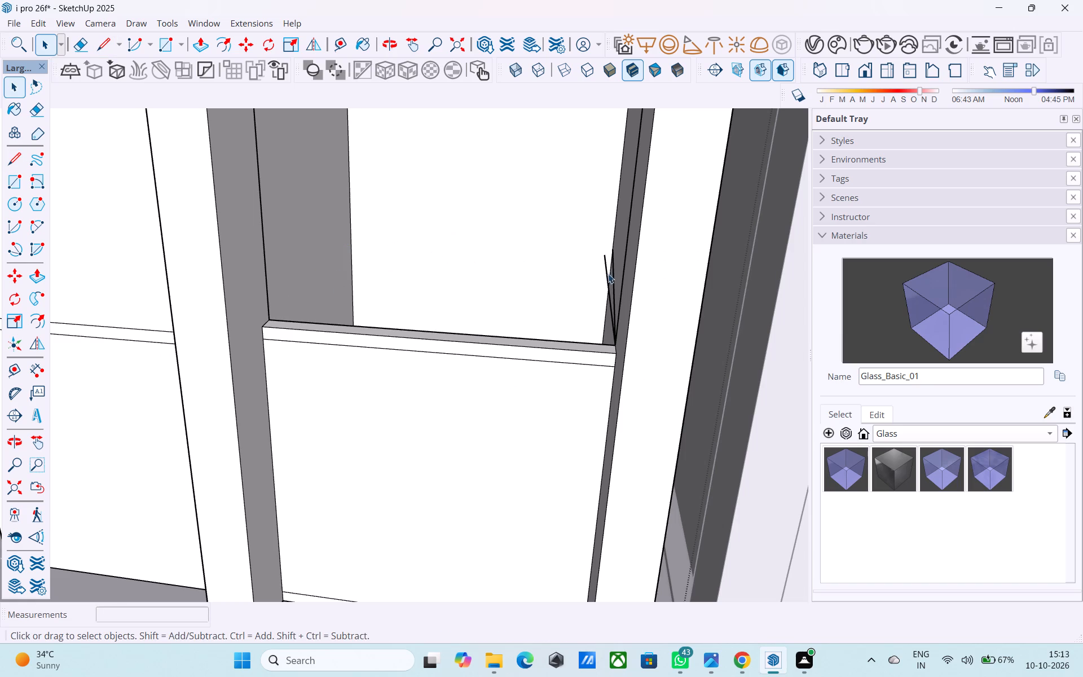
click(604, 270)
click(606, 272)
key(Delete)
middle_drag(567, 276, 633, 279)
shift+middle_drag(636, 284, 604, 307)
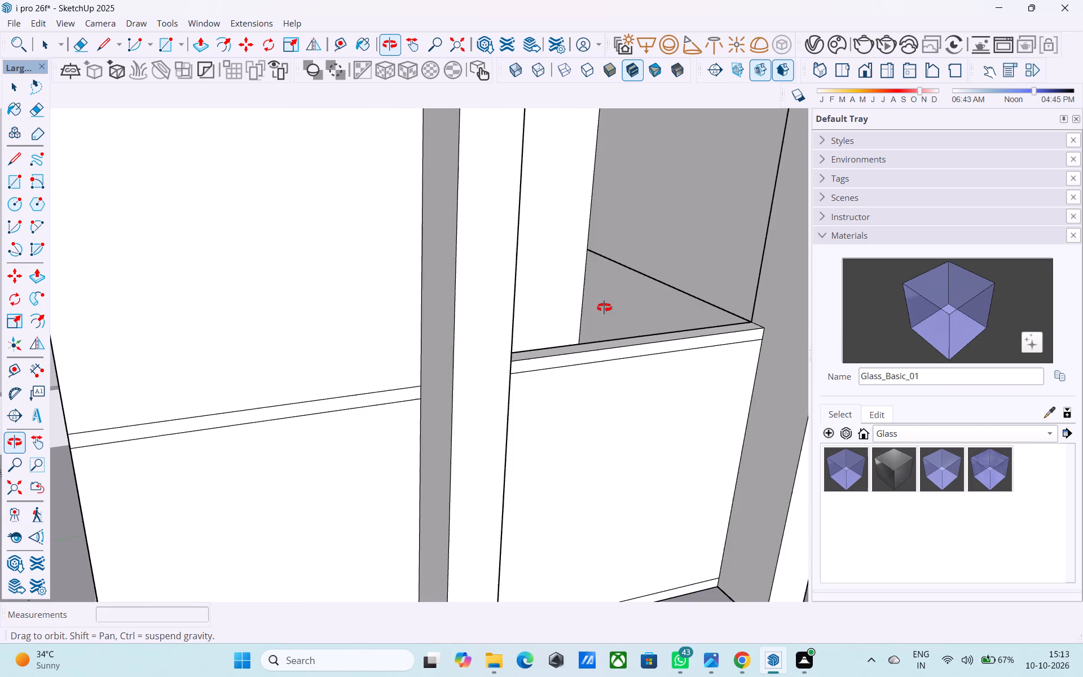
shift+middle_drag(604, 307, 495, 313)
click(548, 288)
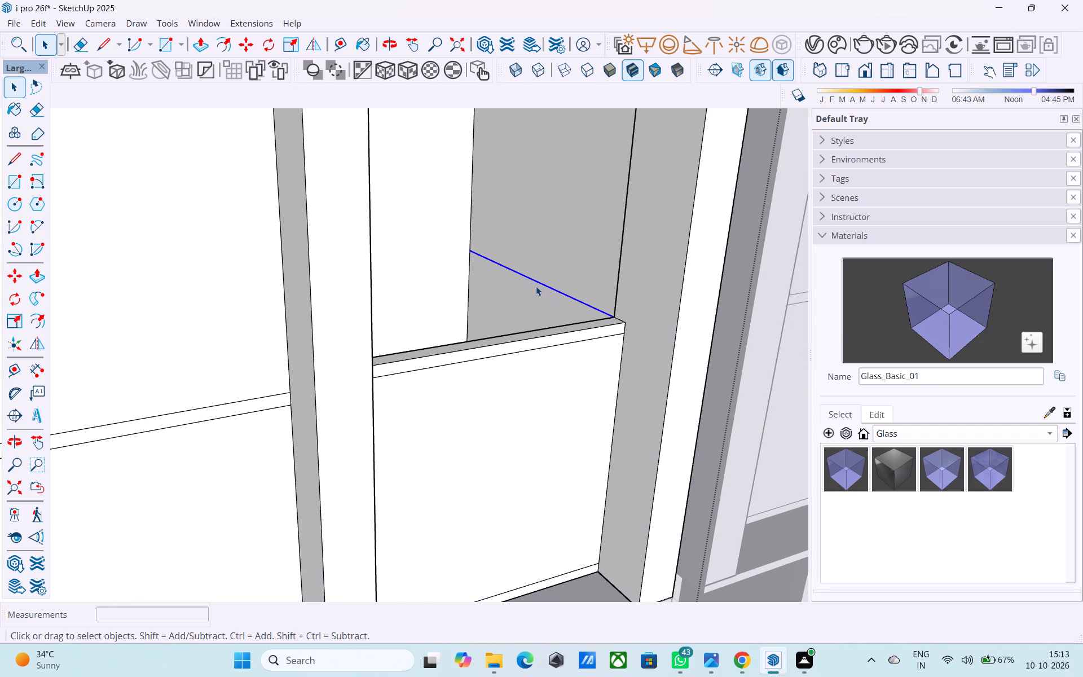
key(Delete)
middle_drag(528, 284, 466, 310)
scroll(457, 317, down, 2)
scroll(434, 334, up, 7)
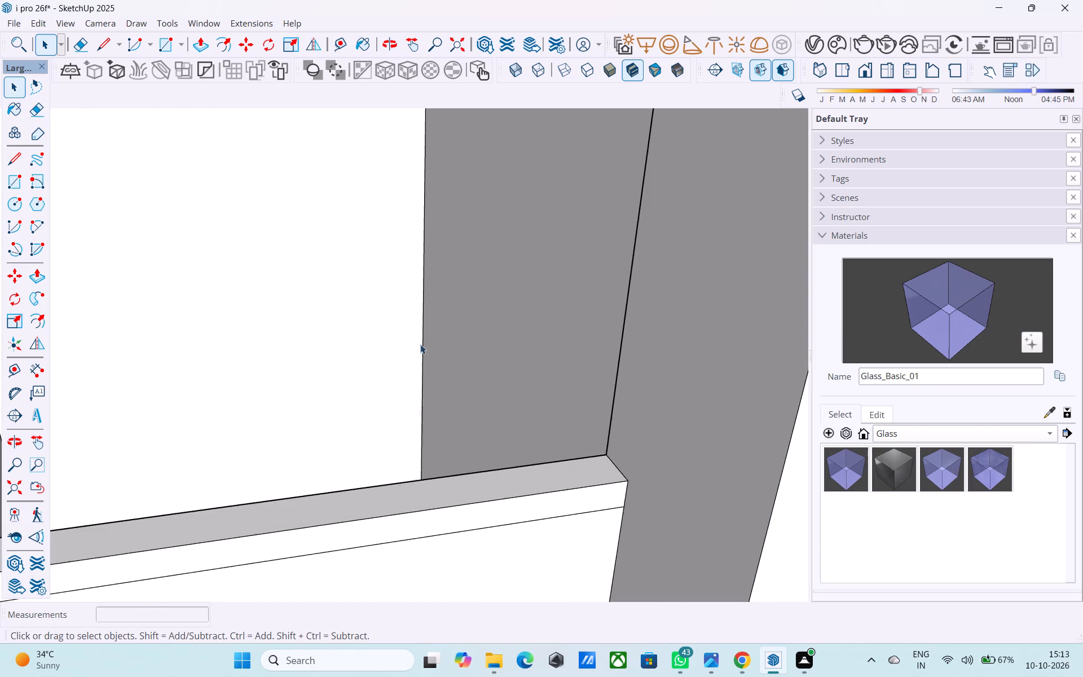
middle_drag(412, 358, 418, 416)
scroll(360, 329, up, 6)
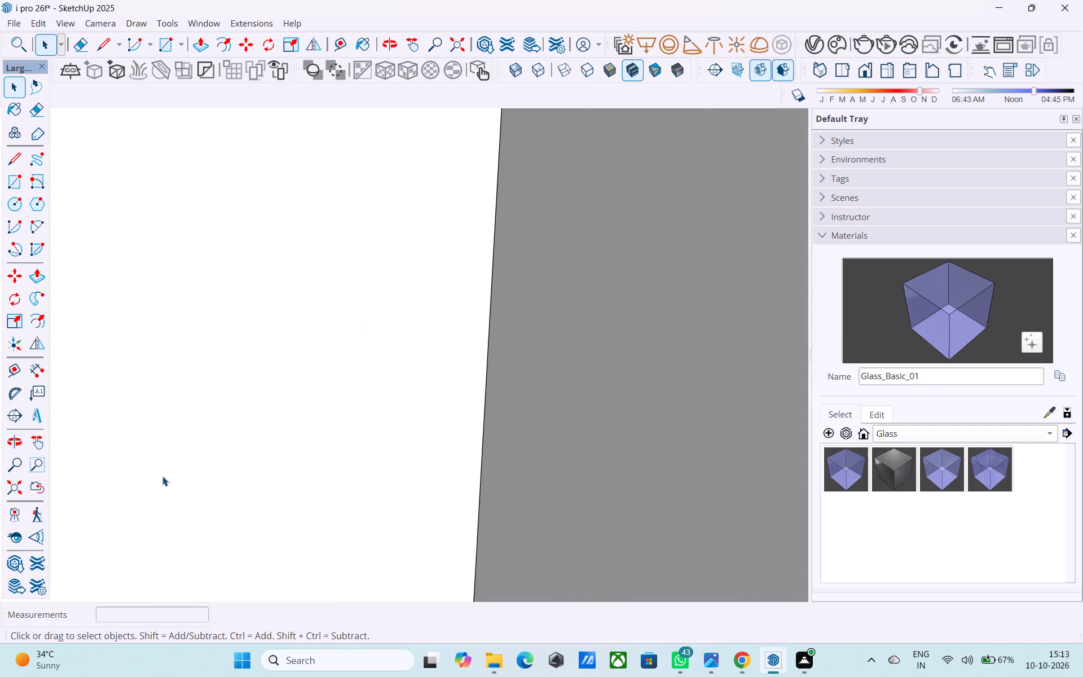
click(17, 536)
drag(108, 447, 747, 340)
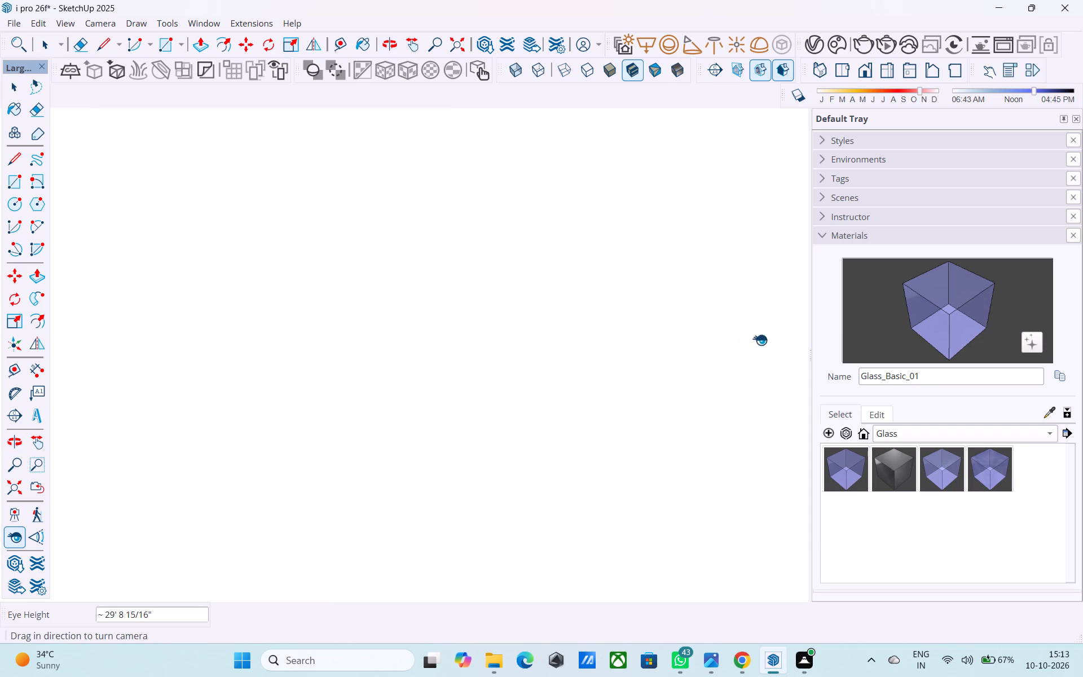
Copy the third opening's inner sill edge 3" straight down the wall face below it.
drag(393, 386, 797, 332)
drag(245, 405, 711, 357)
drag(455, 401, 544, 366)
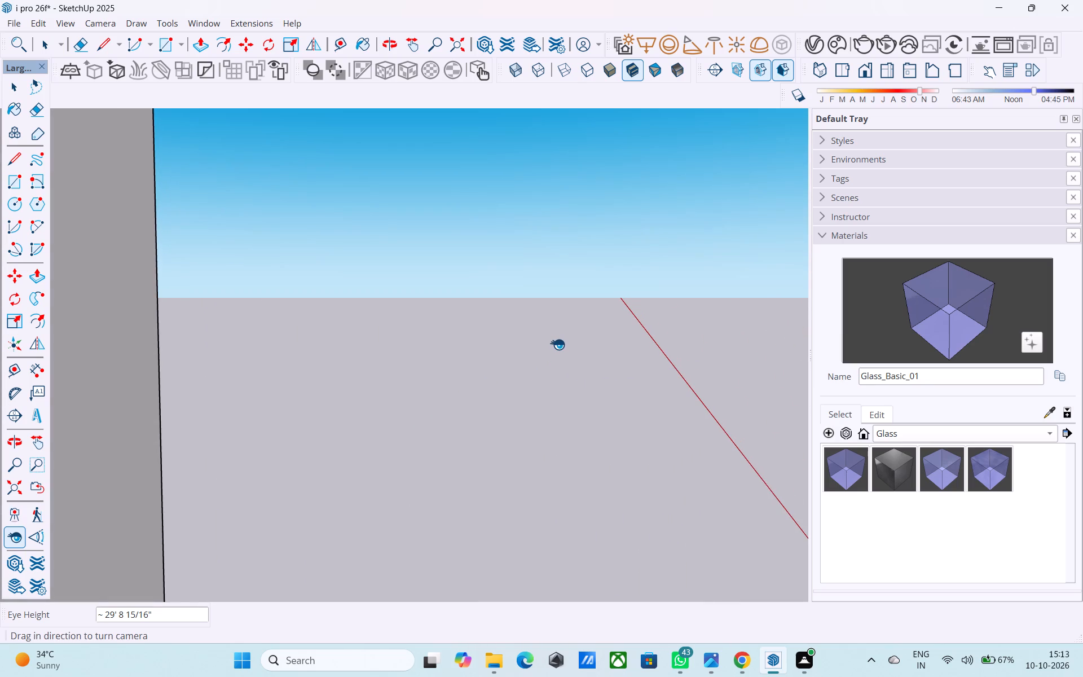
scroll(557, 344, down, 4)
middle_drag(568, 427, 536, 290)
scroll(521, 296, down, 2)
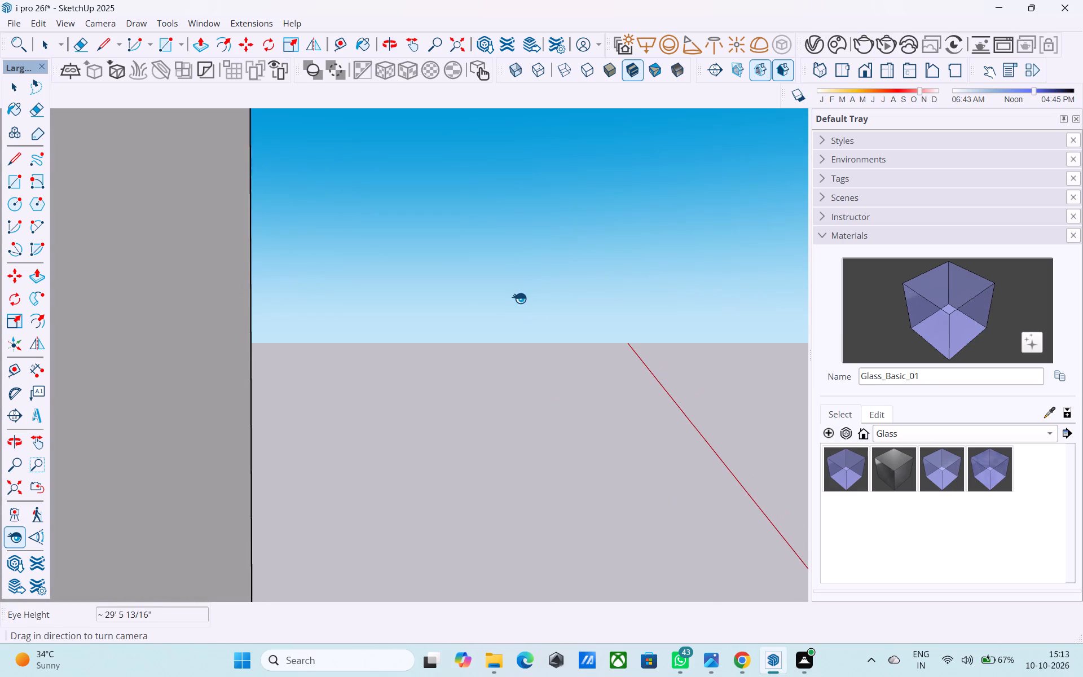
scroll(519, 298, down, 3)
shift+middle_drag(573, 421, 529, 245)
scroll(523, 257, down, 3)
shift+middle_drag(543, 349, 512, 263)
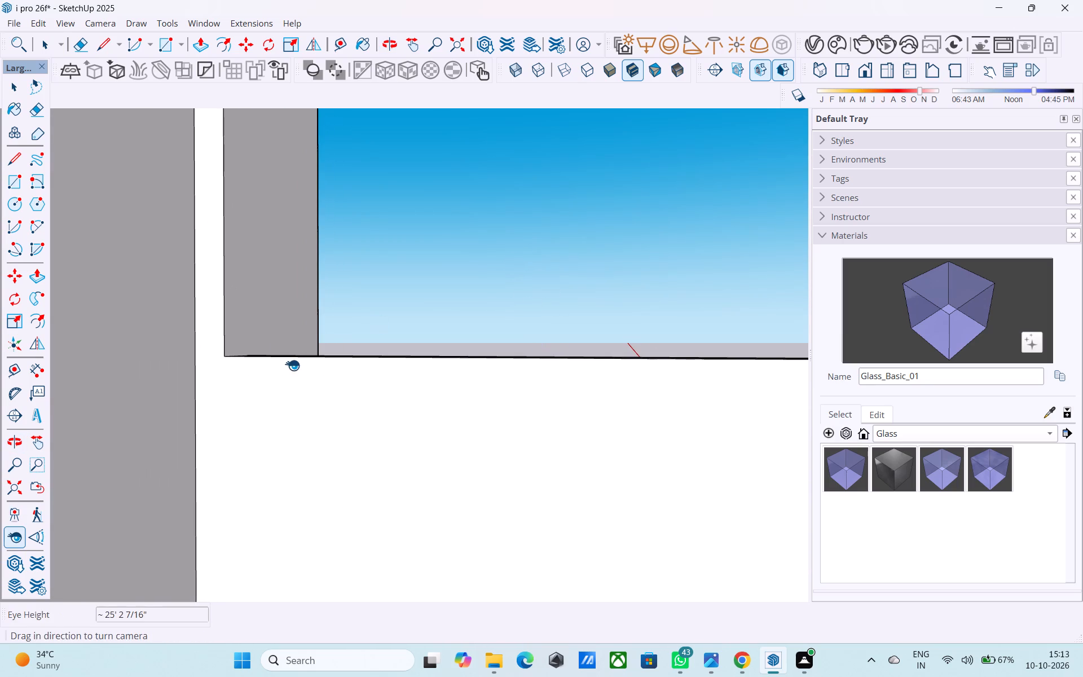
key(space)
click(236, 355)
click(234, 355)
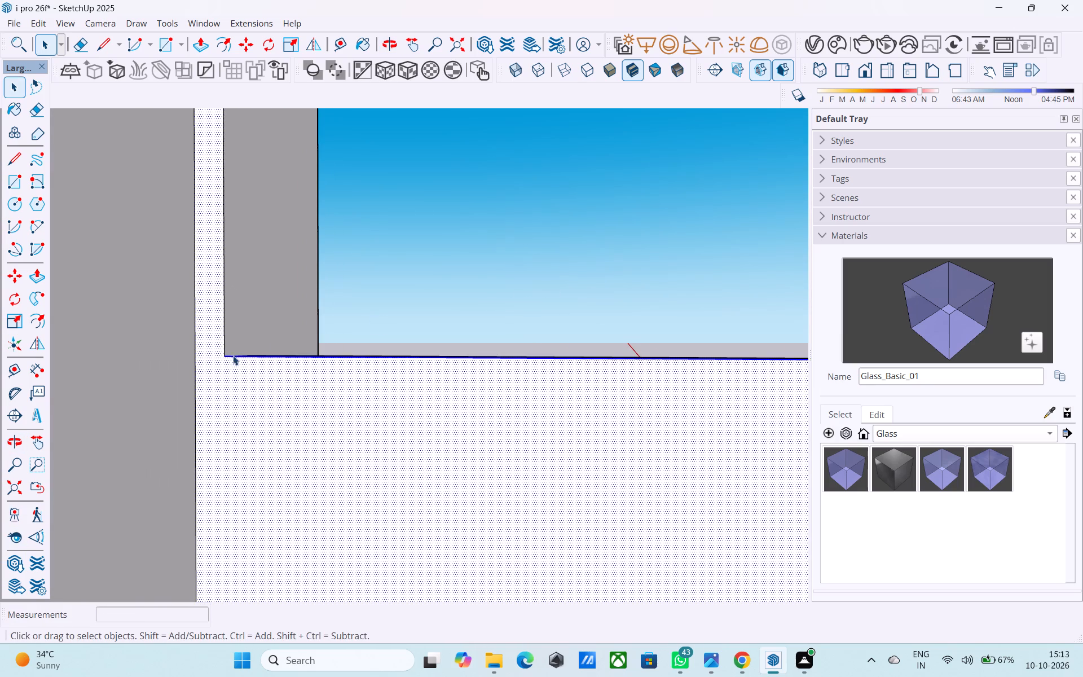
click(231, 402)
click(231, 357)
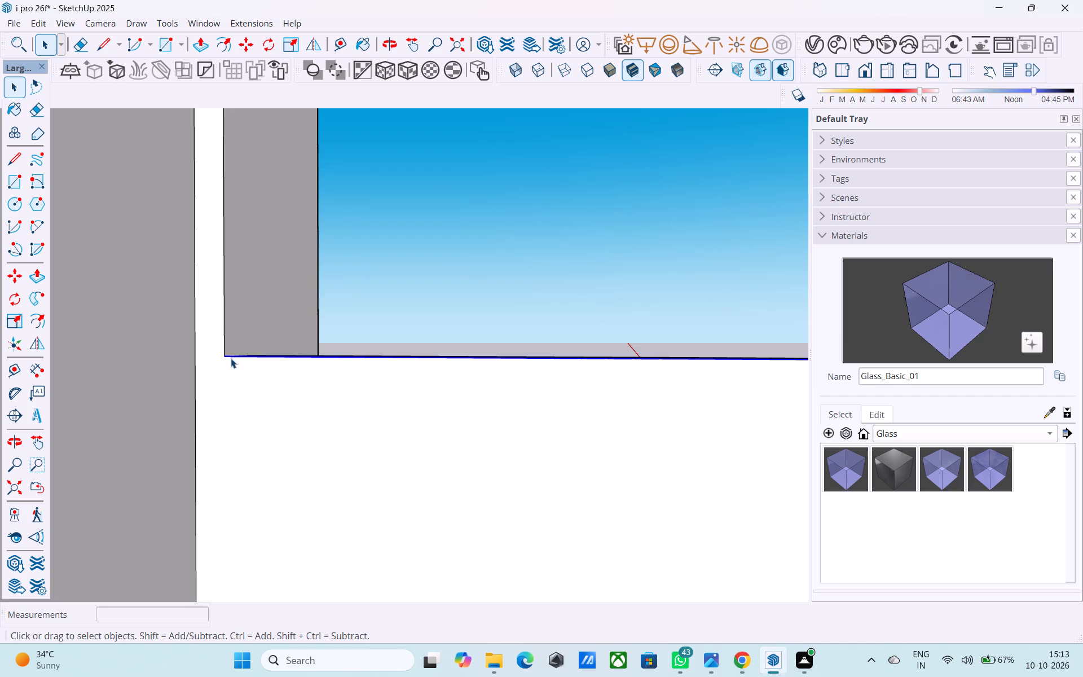
key(m)
click(228, 357)
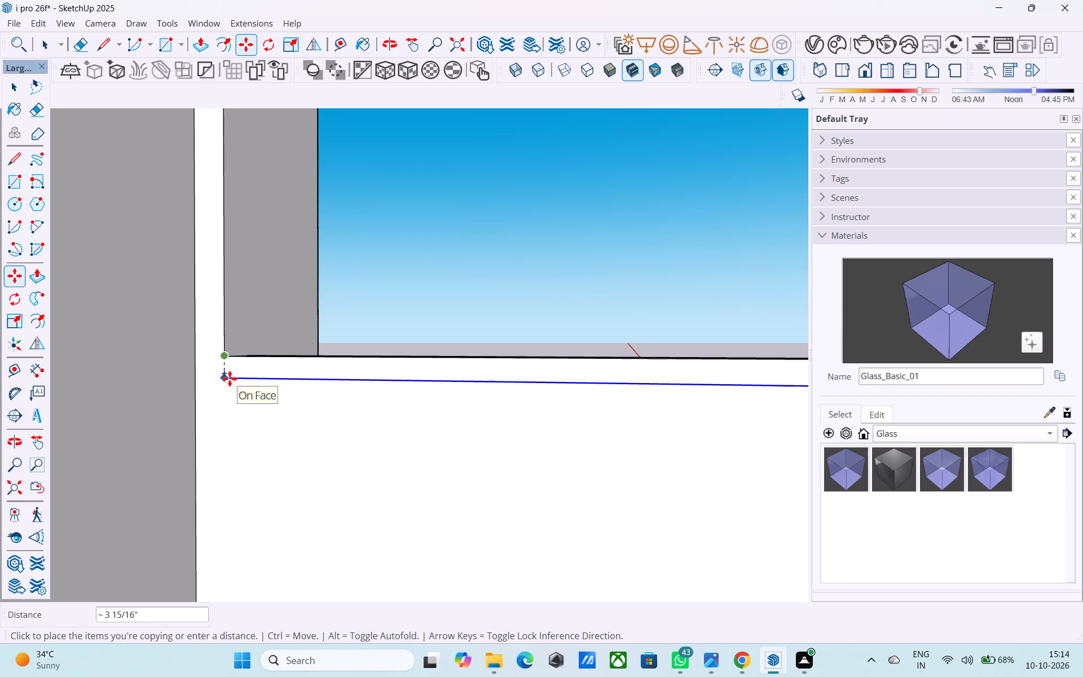
key(3)
key(shift+quotedbl)
key(Return)
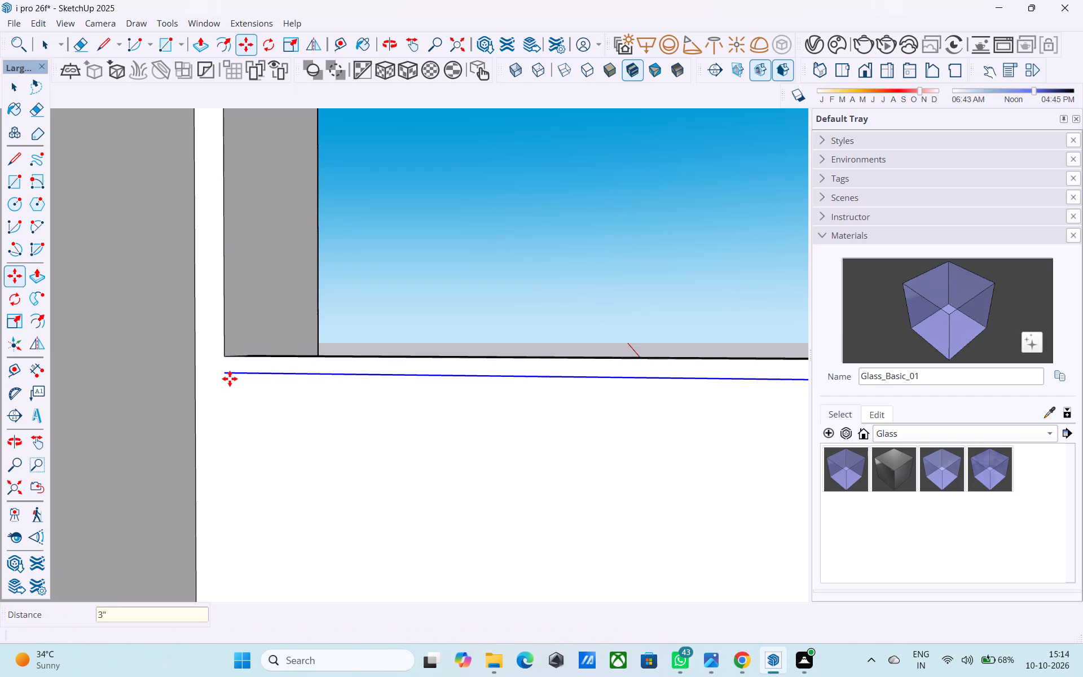
Extend the copied edge with a line from its end to the adjacent recess side wall.
key(l)
click(227, 375)
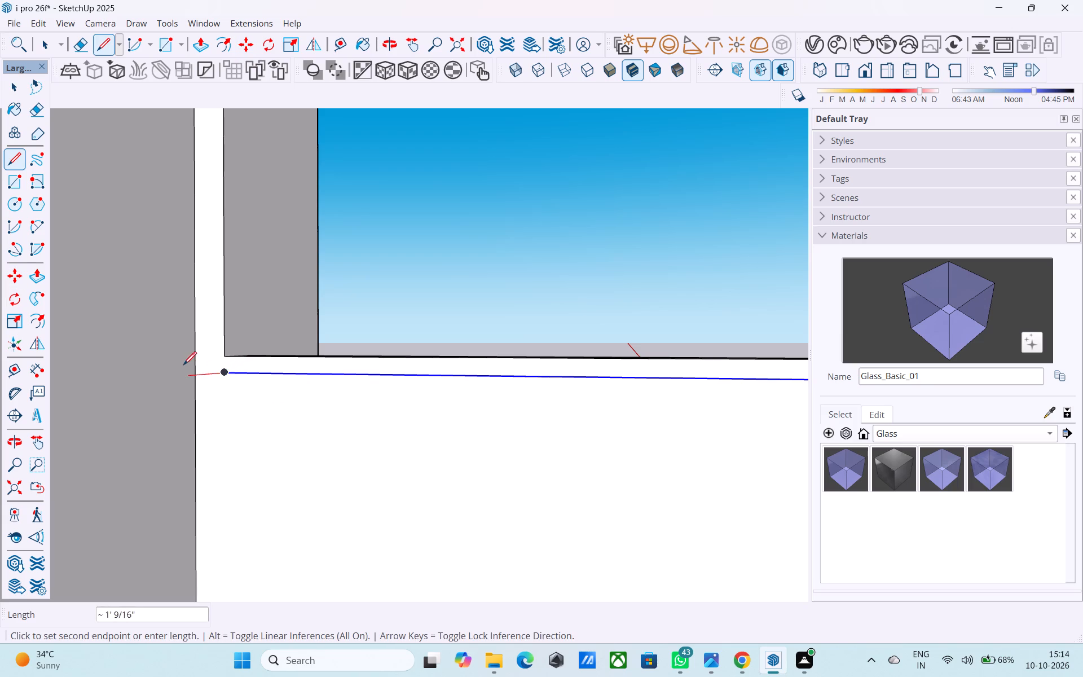
click(193, 368)
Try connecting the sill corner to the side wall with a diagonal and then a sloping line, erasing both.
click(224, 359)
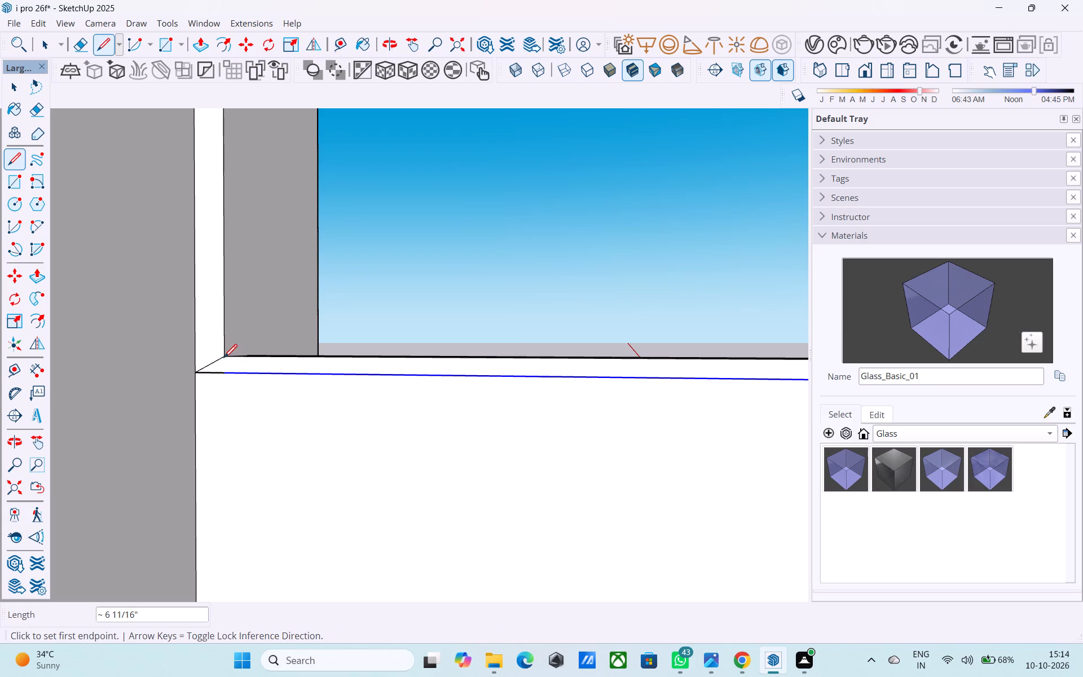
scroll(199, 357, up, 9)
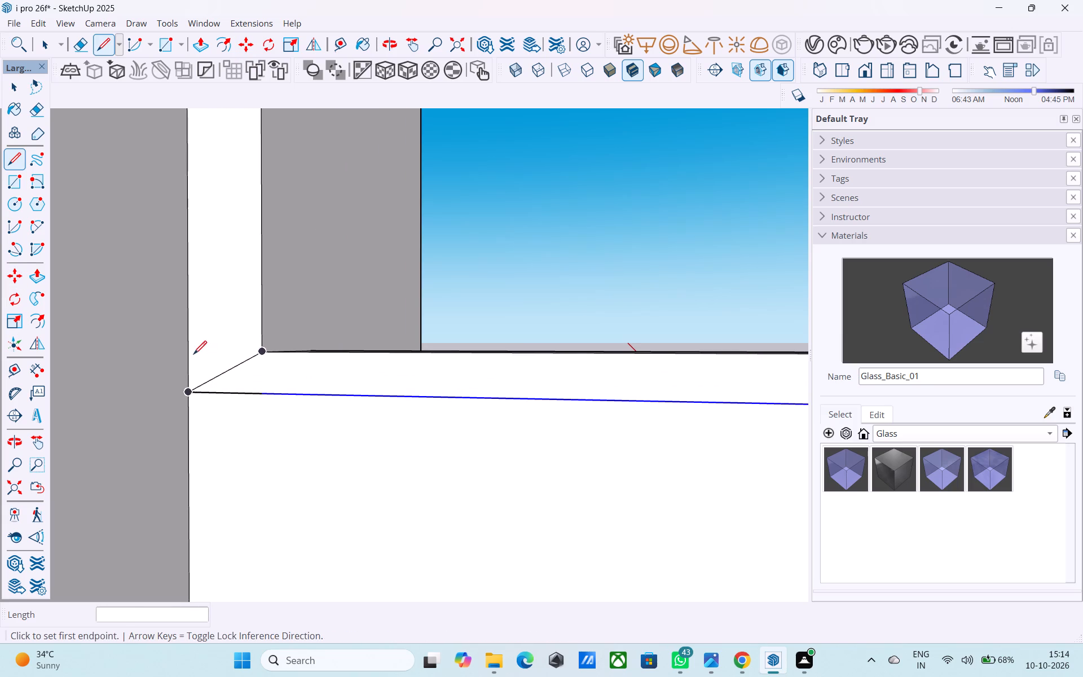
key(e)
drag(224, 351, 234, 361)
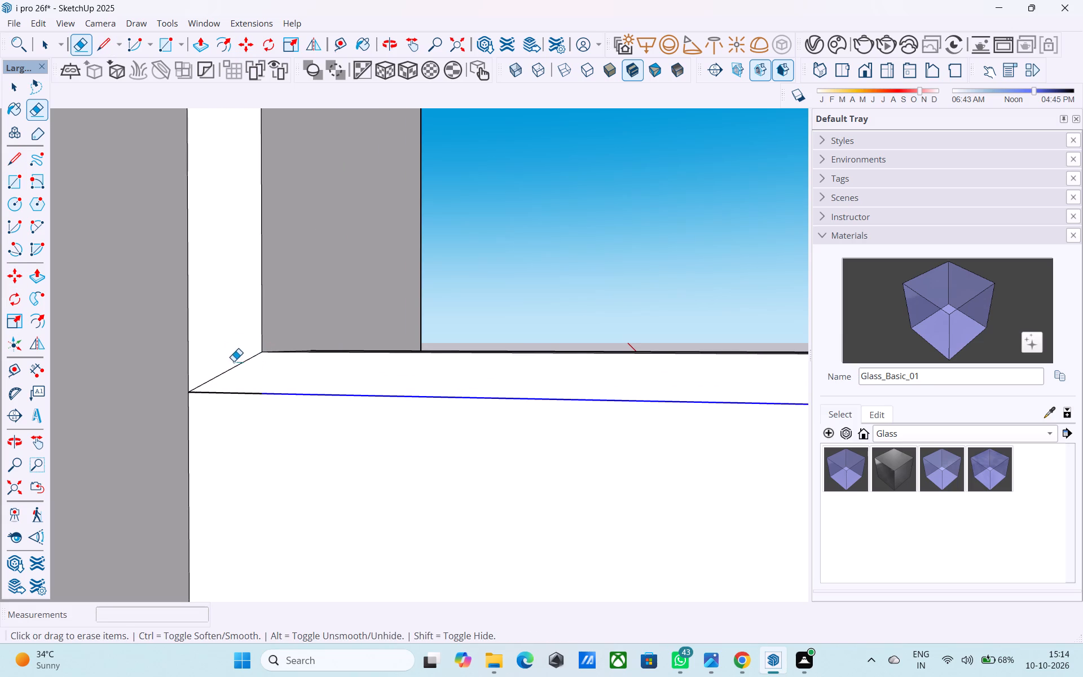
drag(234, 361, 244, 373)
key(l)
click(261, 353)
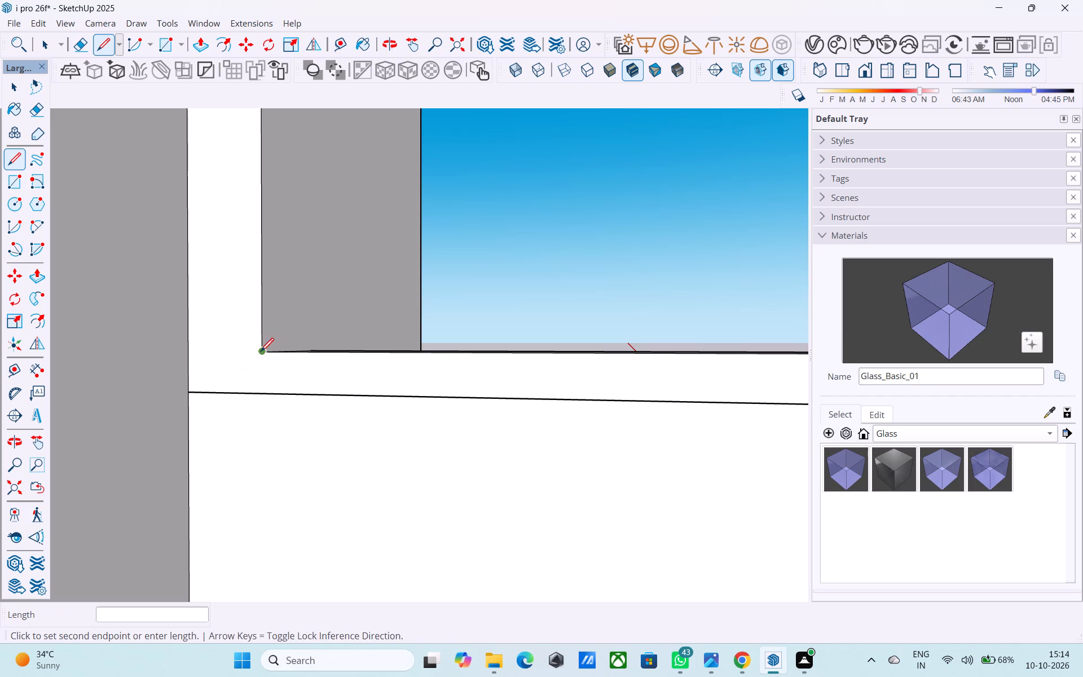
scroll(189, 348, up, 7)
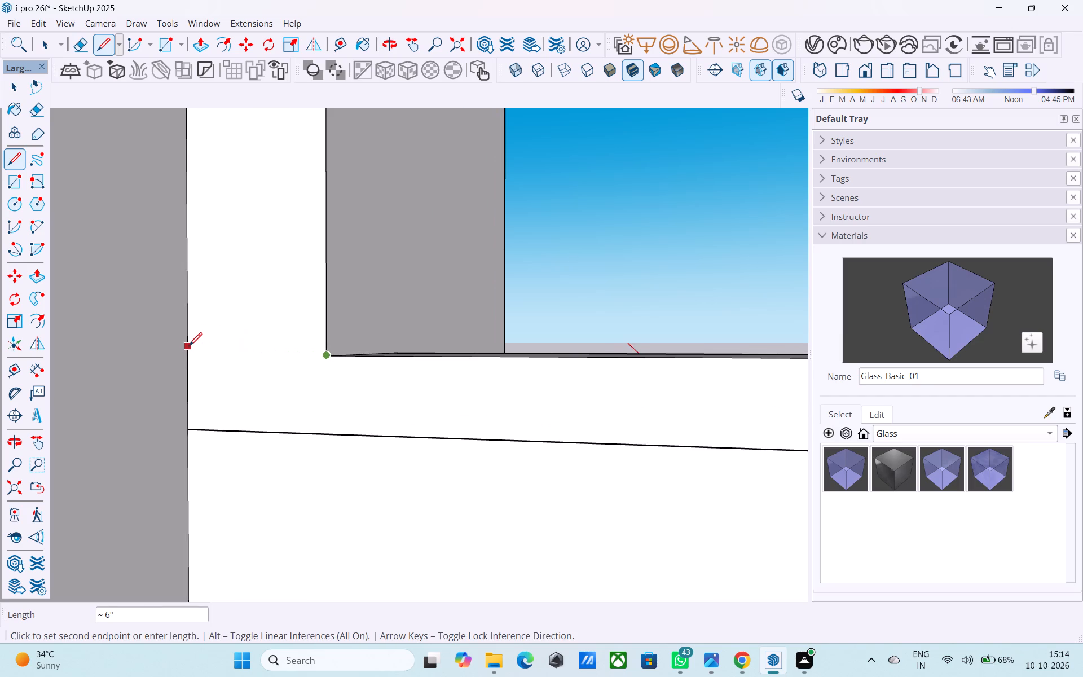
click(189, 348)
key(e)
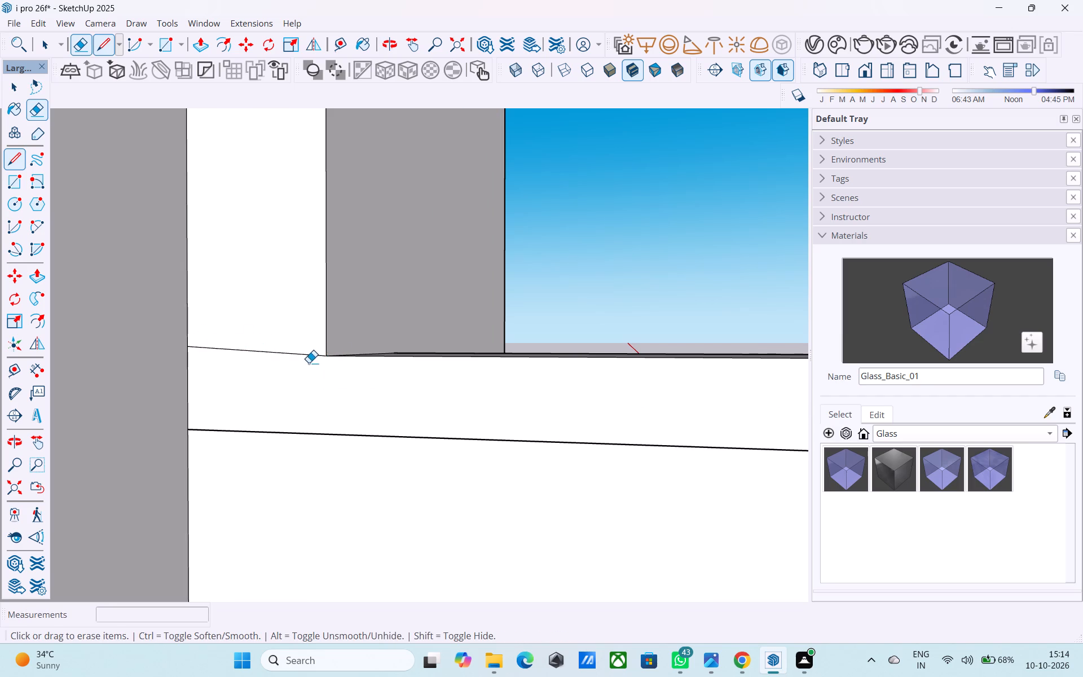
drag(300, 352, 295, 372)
Draw a 6" line along the green axis from the sill corner to the recess side wall edge.
key(l)
scroll(330, 355, up, 4)
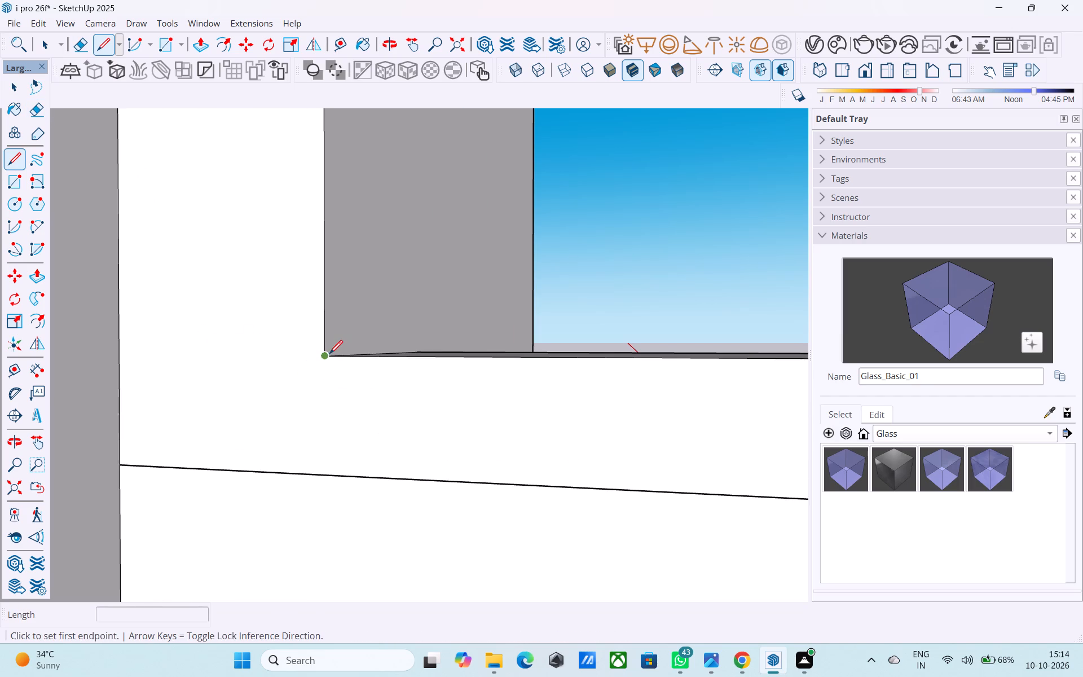
click(329, 355)
middle_drag(120, 362, 169, 438)
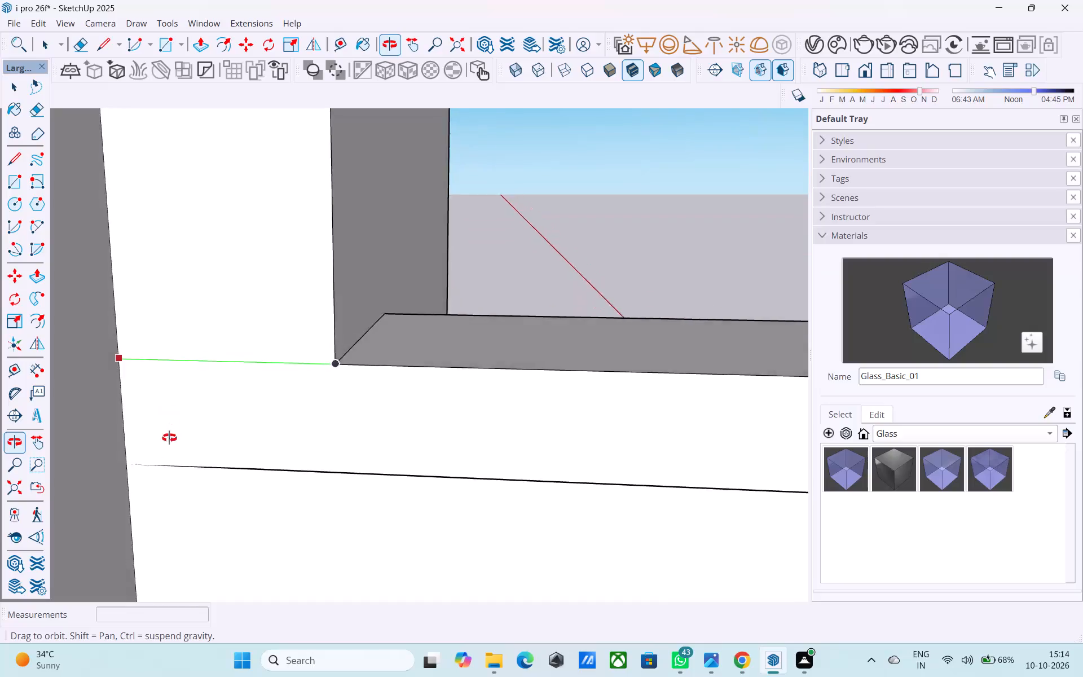
middle_drag(169, 438, 178, 493)
scroll(127, 402, up, 2)
click(113, 354)
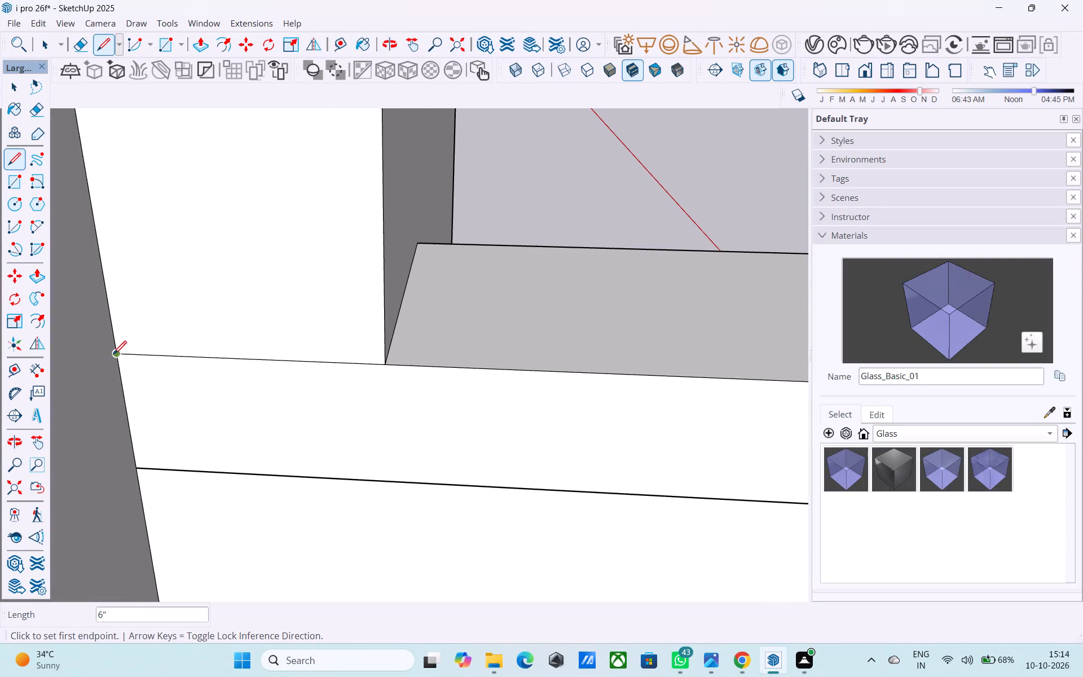
At the sill's other end, draw lines from the copied edge and the sill corner to the opposite side wall, closing the strip.
scroll(117, 359, down, 20)
scroll(117, 359, down, 2)
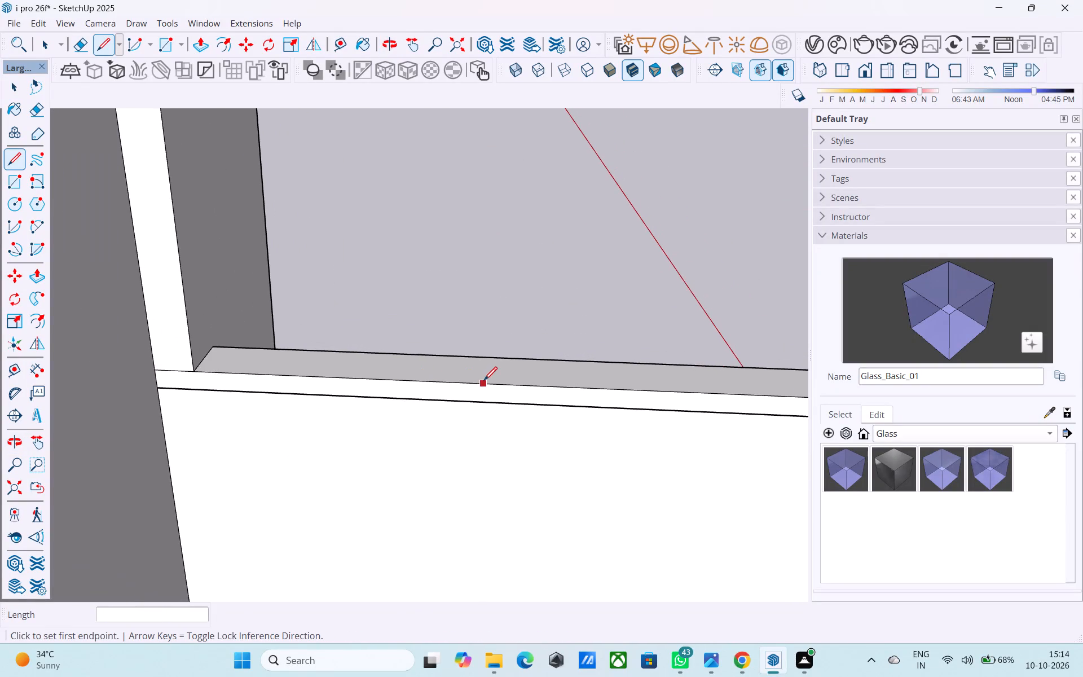
middle_drag(484, 381, 200, 401)
shift+scroll(249, 377, down, 3)
middle_drag(575, 383, 105, 373)
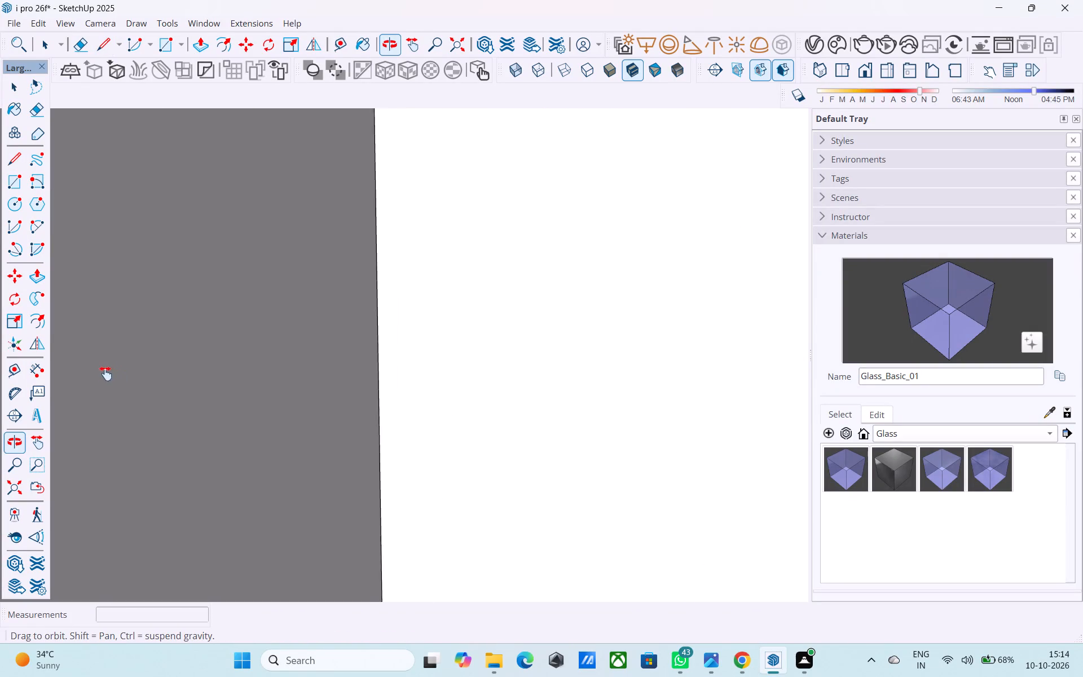
middle_drag(105, 373, 281, 367)
scroll(532, 455, up, 5)
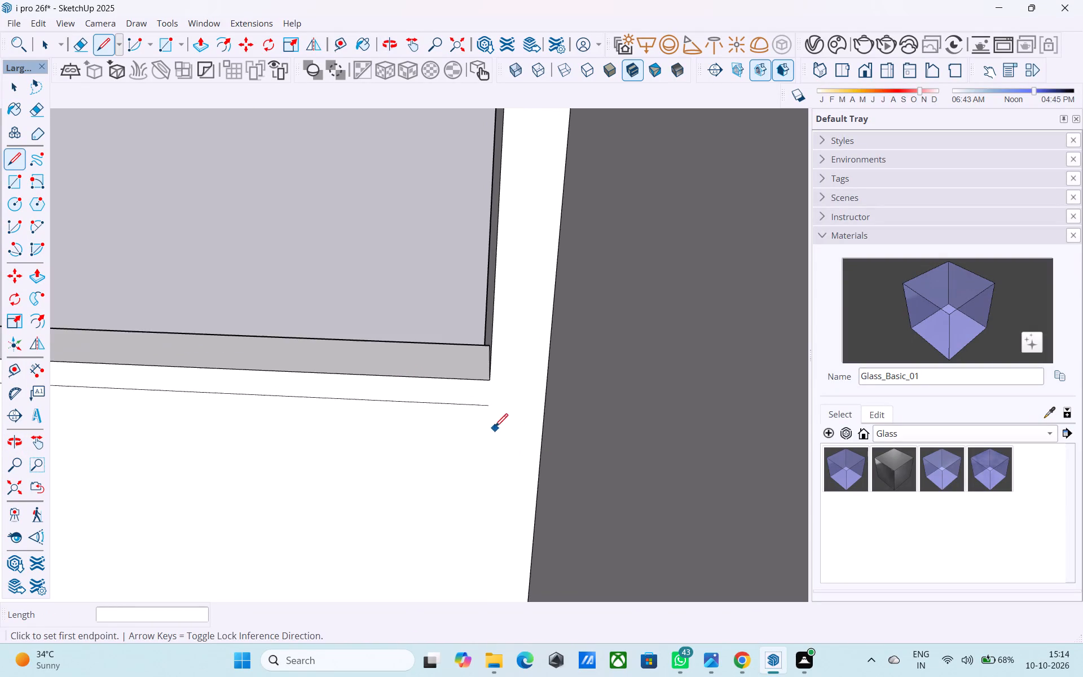
scroll(495, 428, up, 2)
click(481, 403)
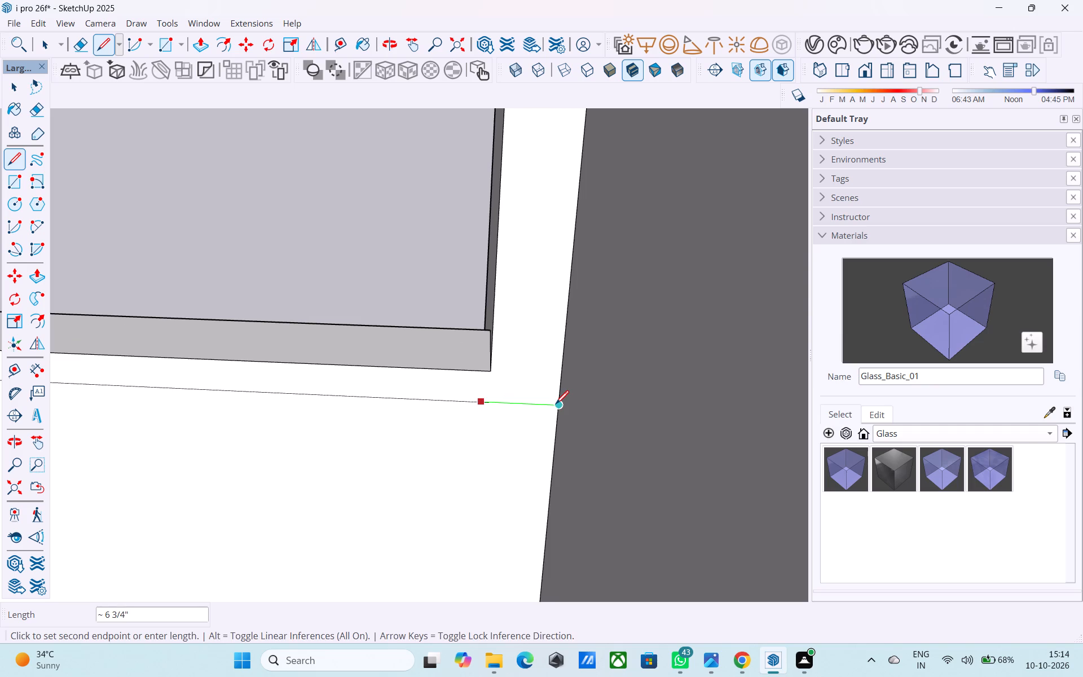
click(556, 405)
click(488, 369)
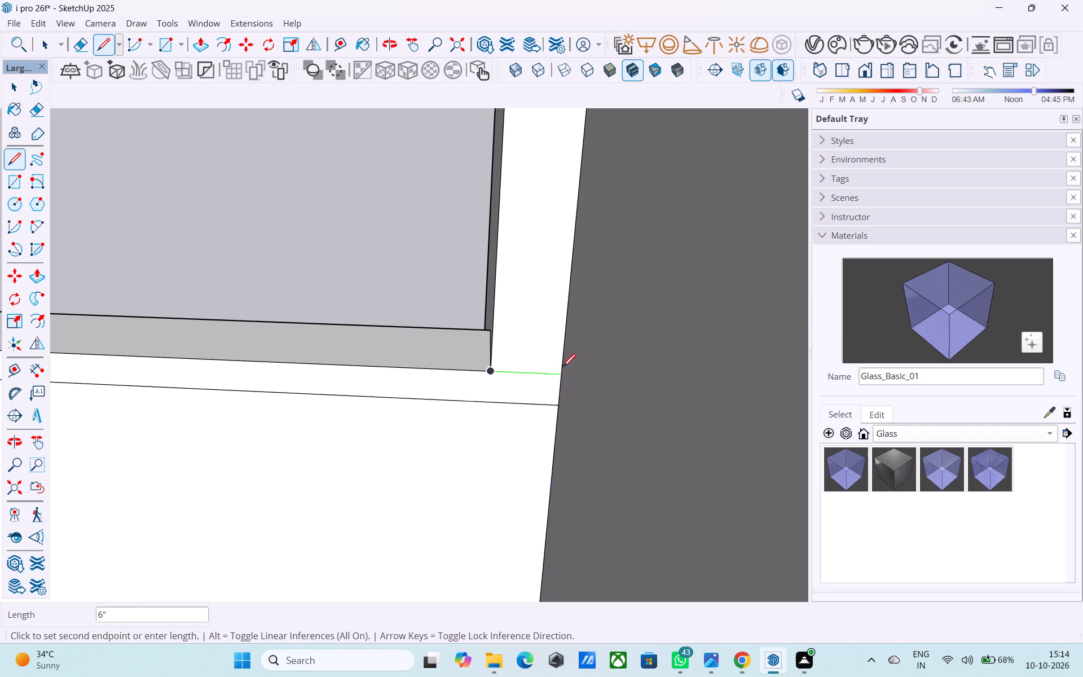
click(565, 368)
Push/Pull the 3" strip below the sill about 6" inward, then a further 13' 6" to the back wall, forming the floor slab.
key(space)
click(494, 402)
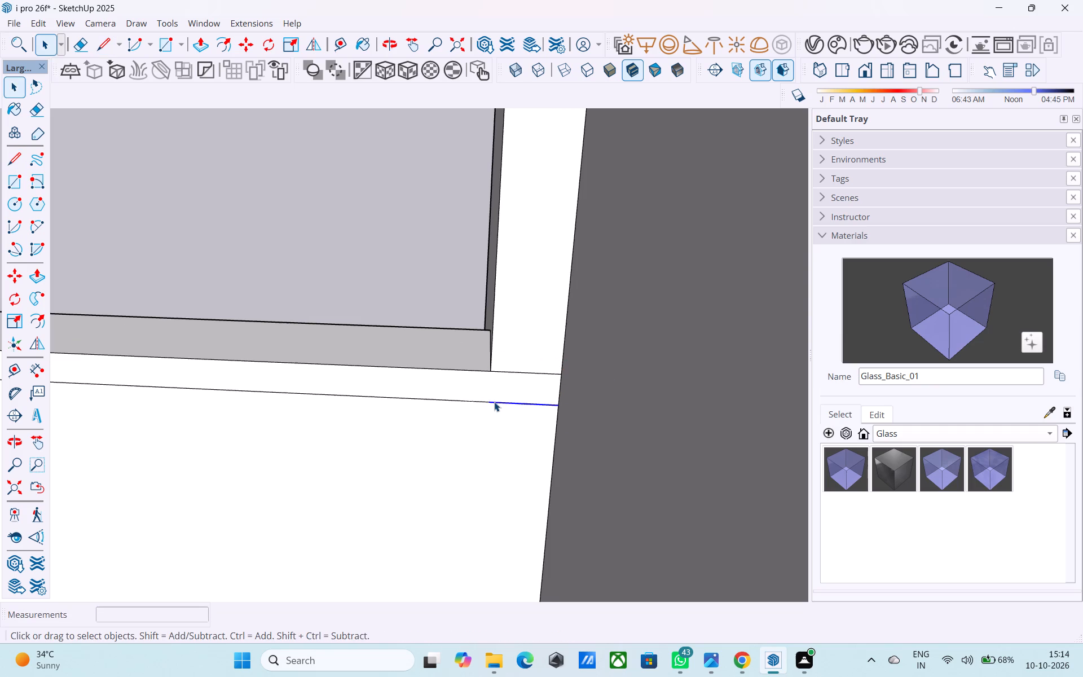
click(491, 399)
key(p)
drag(490, 394, 523, 427)
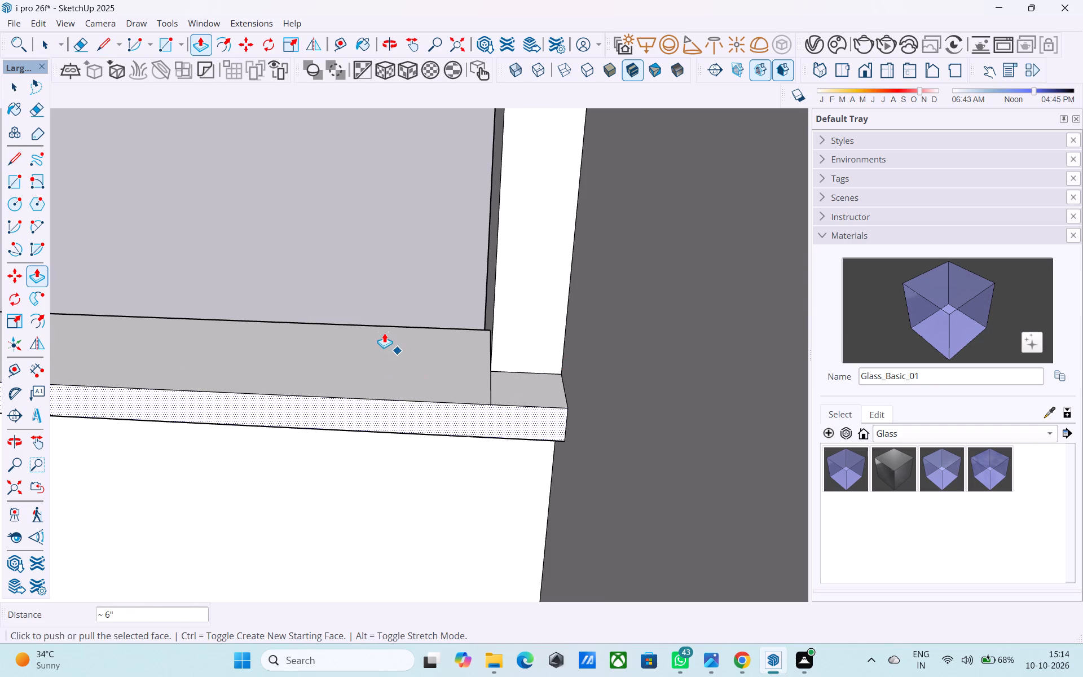
scroll(384, 332, up, 2)
middle_drag(383, 328, 926, 322)
middle_drag(356, 355, 360, 355)
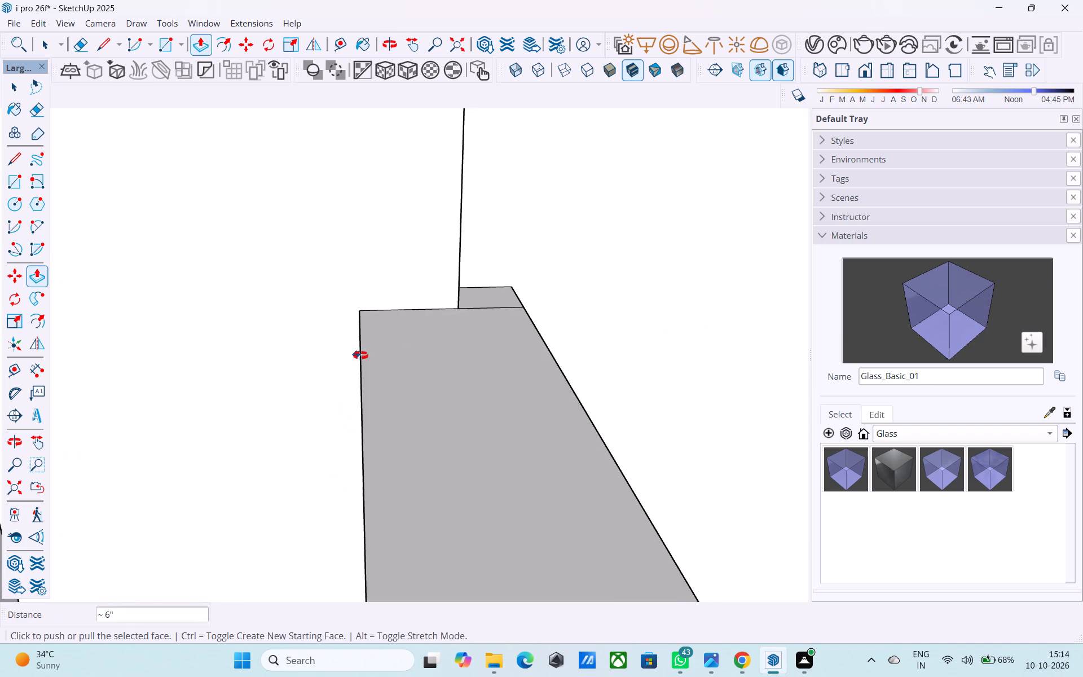
middle_drag(360, 355, 496, 342)
click(548, 310)
scroll(614, 269, down, 5)
middle_drag(623, 275, 672, 267)
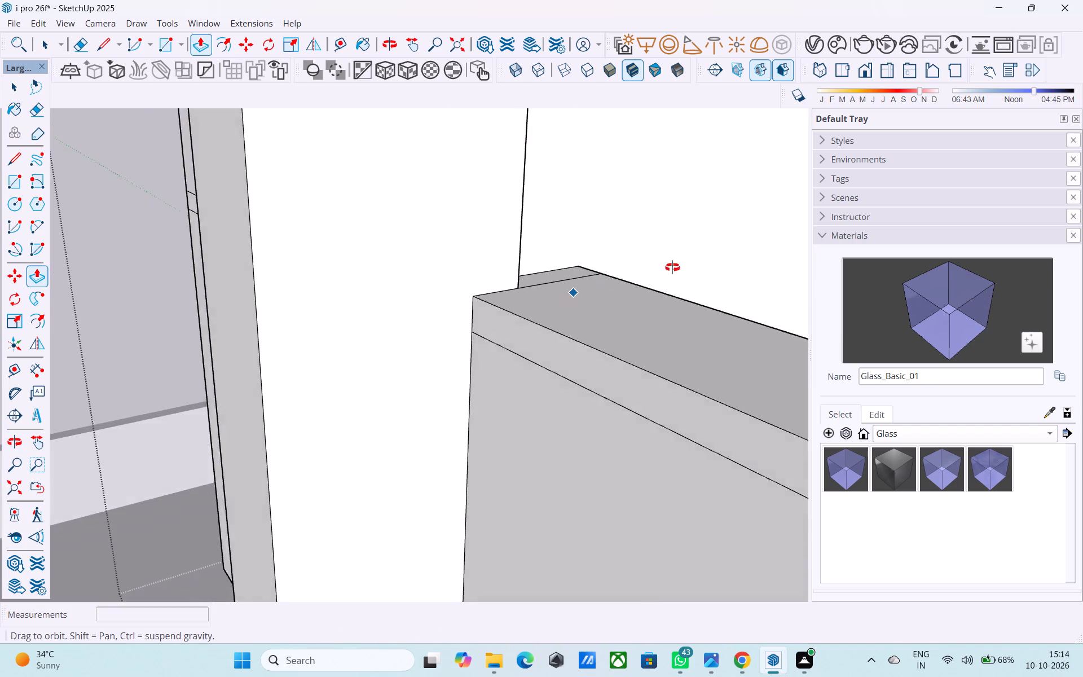
middle_drag(672, 267, 600, 263)
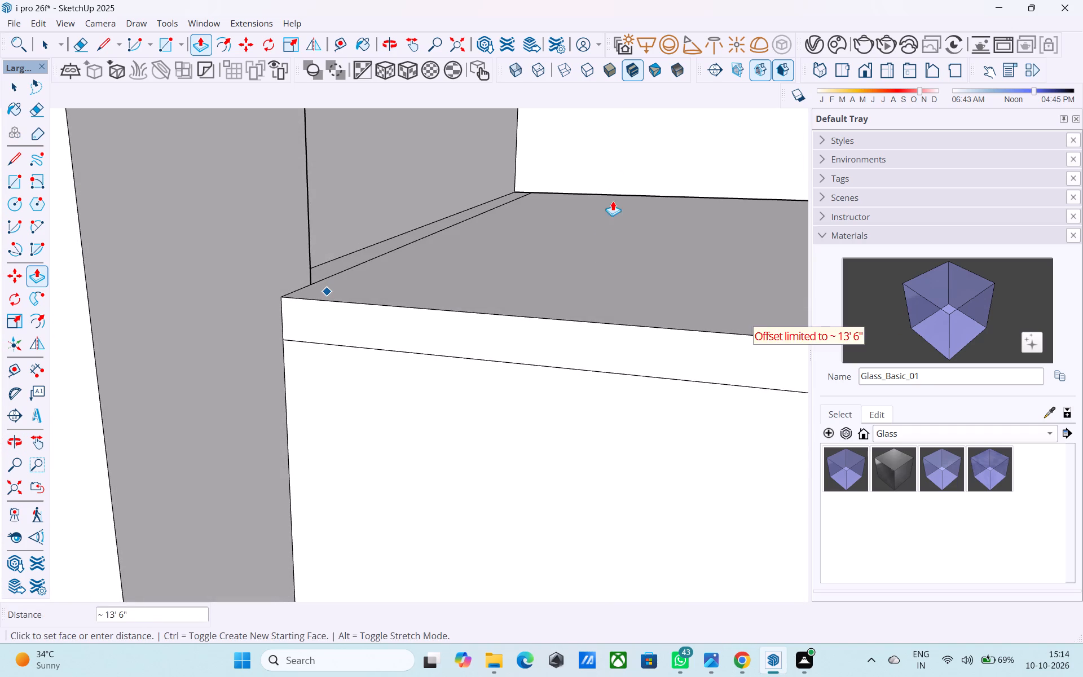
click(608, 133)
Erase the leftover seam edge running along the recess side wall on the new floor slab.
middle_drag(568, 206, 539, 305)
key(e)
drag(364, 363, 372, 367)
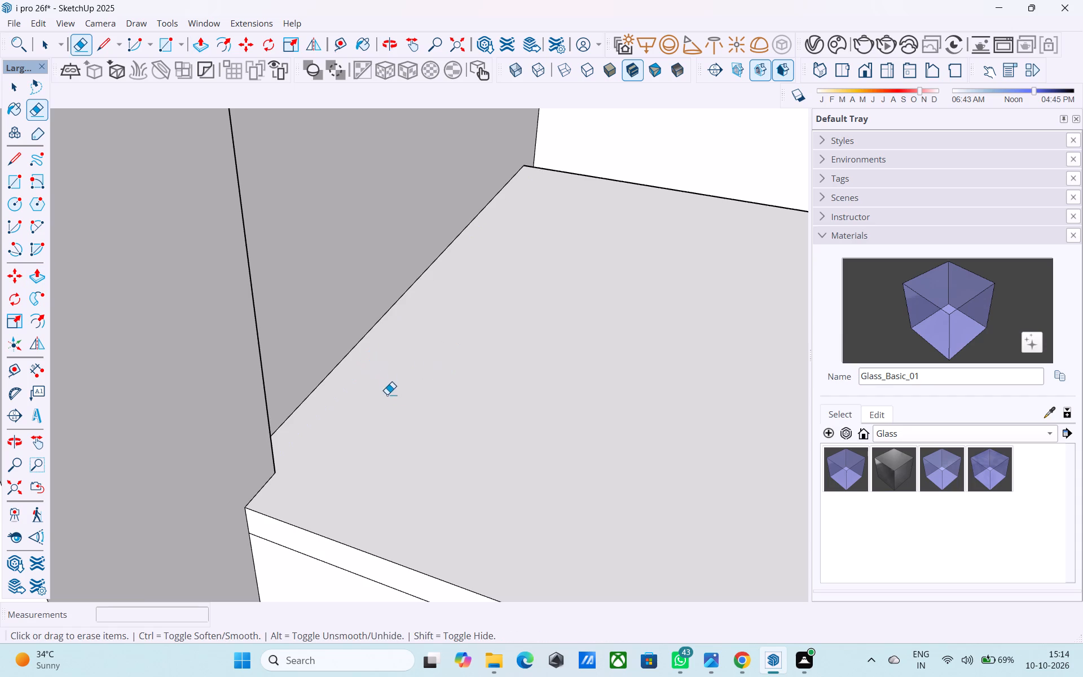
Draw a 3' vertical line upward from the third opening's front floor corner beside the pillar.
middle_drag(391, 423, 407, 370)
scroll(415, 372, down, 20)
middle_drag(460, 424, 468, 415)
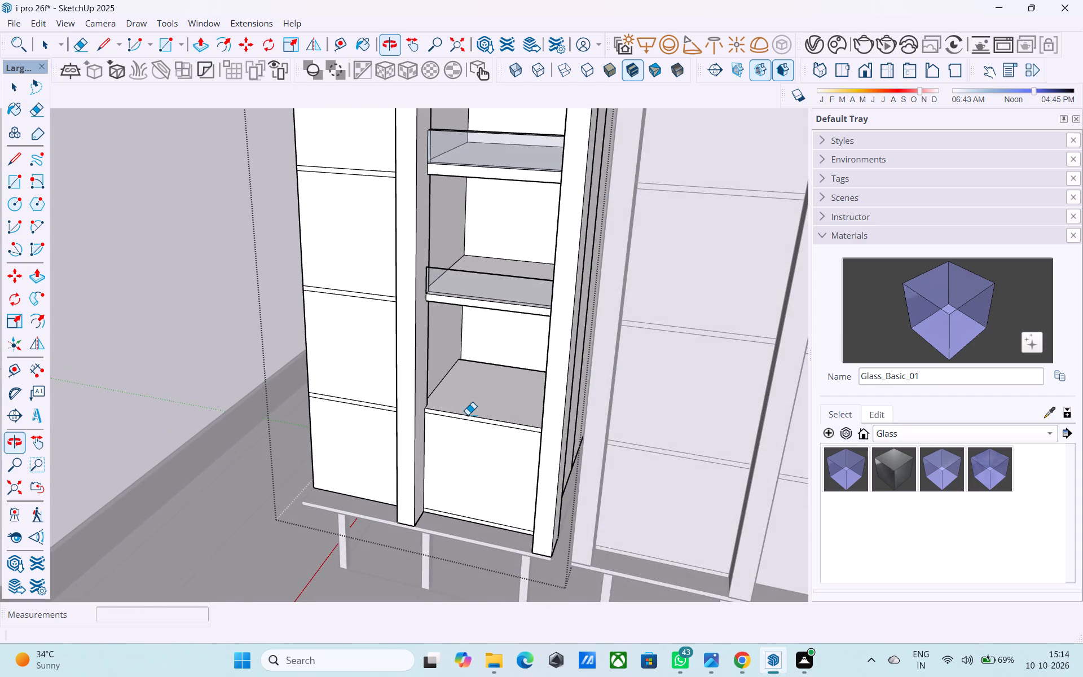
key(space)
middle_drag(415, 421, 423, 397)
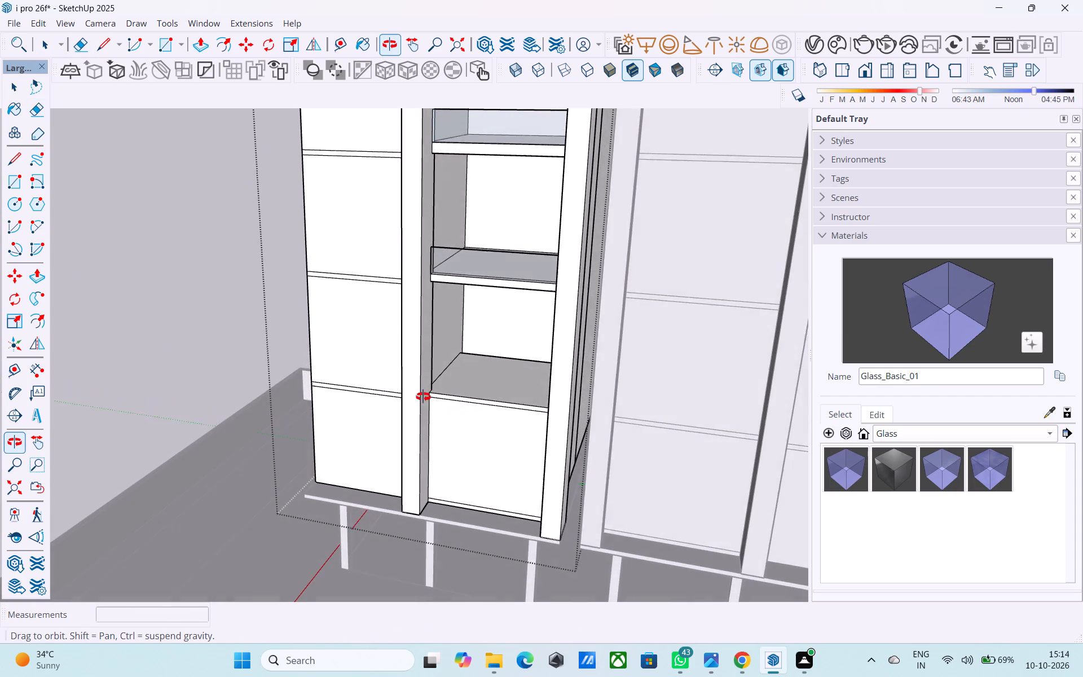
middle_drag(423, 397, 426, 390)
key(r)
scroll(429, 385, up, 6)
key(space)
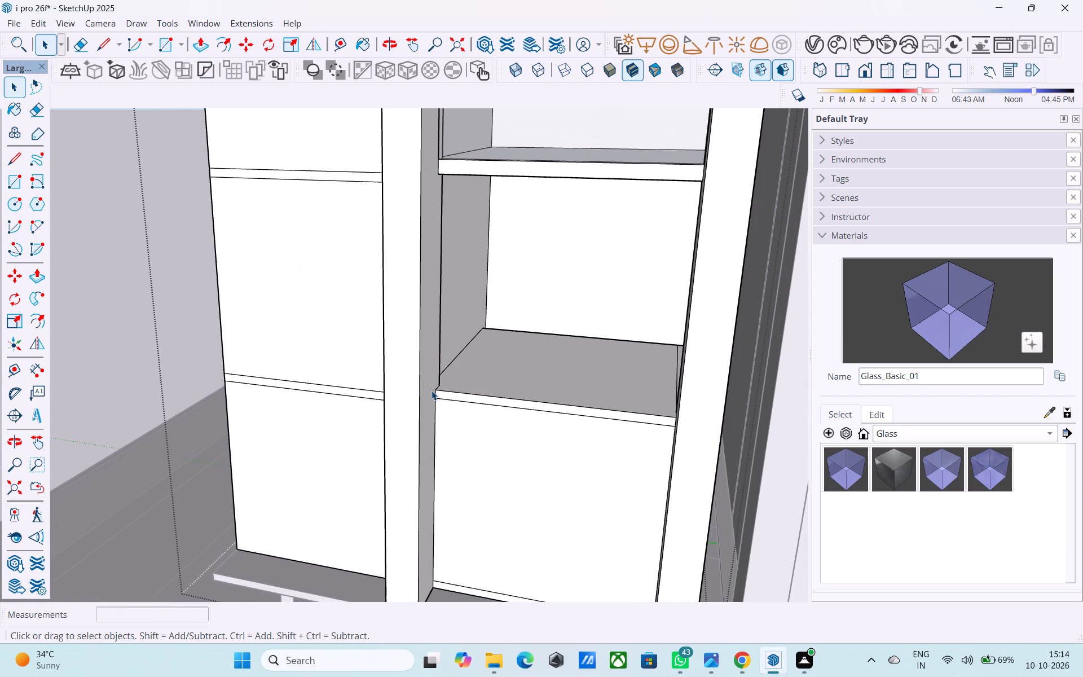
key(l)
scroll(432, 390, up, 3)
click(439, 391)
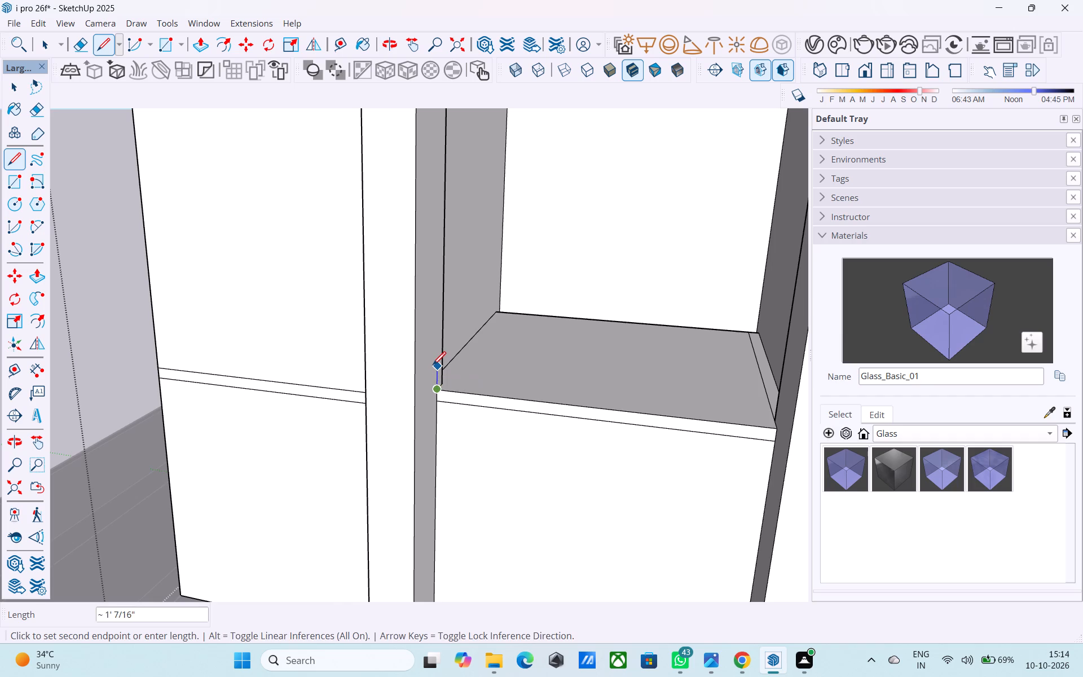
text(3')
key(Return)
Draw a 13' by 3' parapet rectangle across the third opening's front, from the vertical line's top to the opposite floor corner.
key(r)
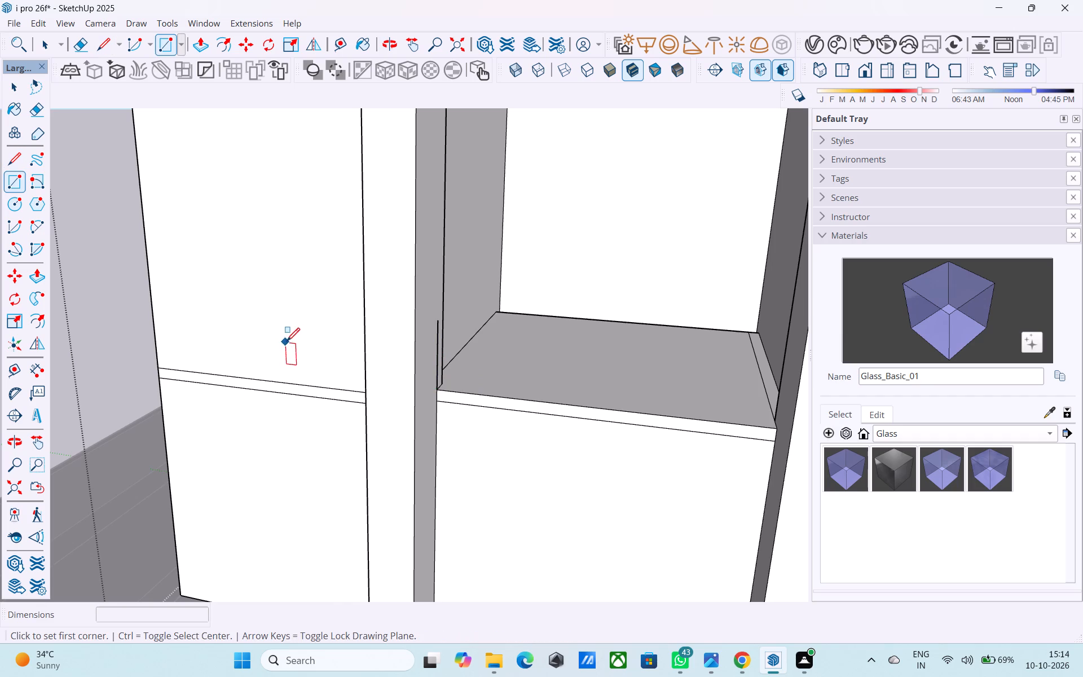
click(441, 318)
middle_drag(607, 353, 677, 369)
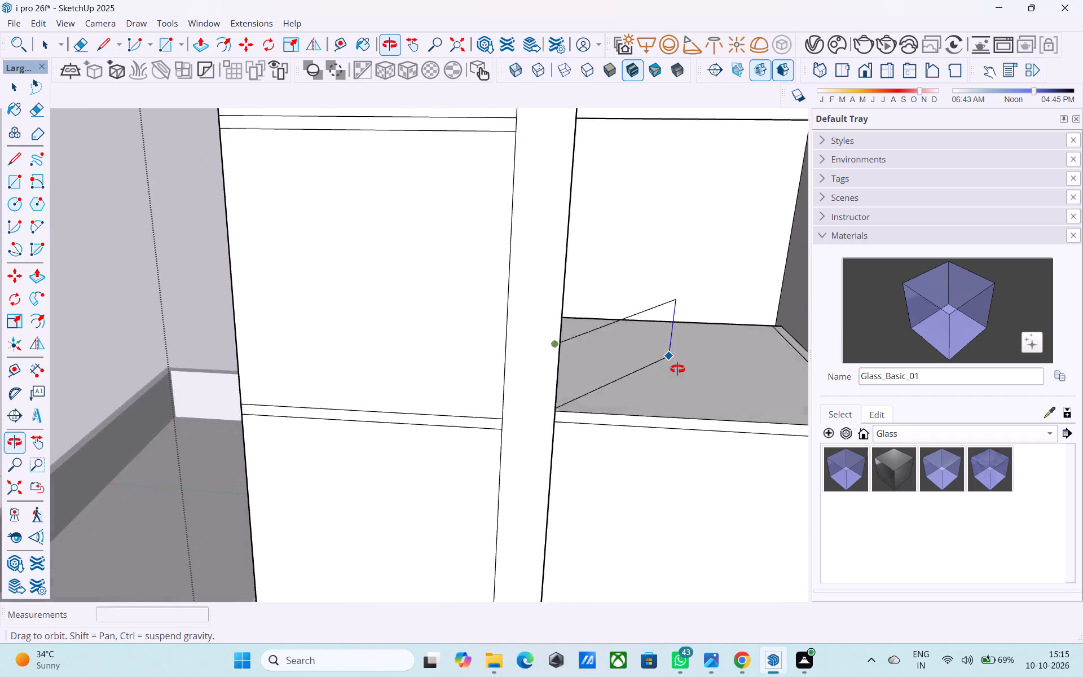
middle_drag(677, 369, 692, 363)
scroll(691, 364, up, 1)
scroll(692, 365, down, 2)
middle_drag(690, 373, 415, 425)
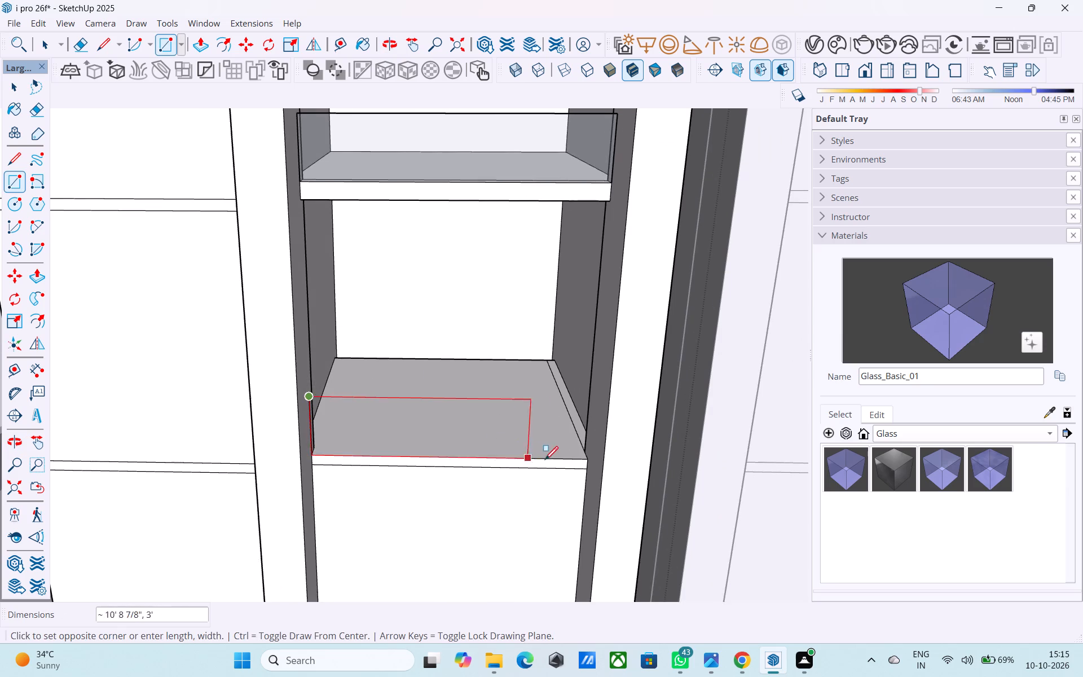
scroll(587, 470, up, 3)
click(589, 461)
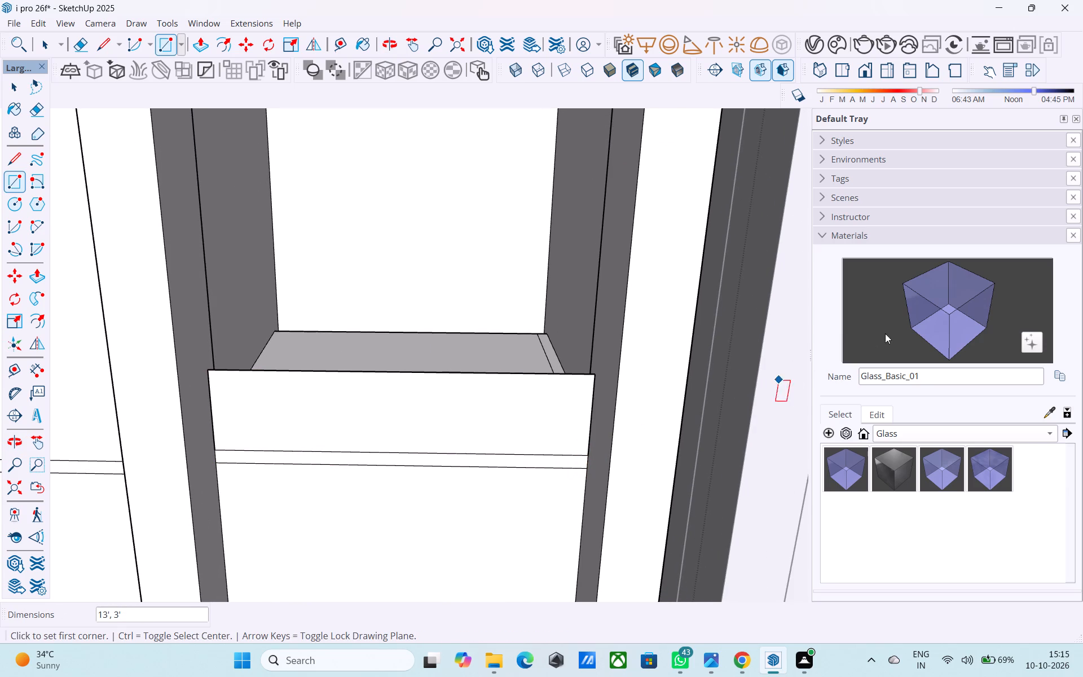
Paint the third opening's new parapet face with Glass_Basic_01.
click(946, 310)
click(338, 413)
key(space)
Push/Pull the lowest front panel between the pillars inward to the back wall of the opening above, forming the fourth recess.
scroll(312, 447, down, 1)
middle_drag(311, 464, 308, 412)
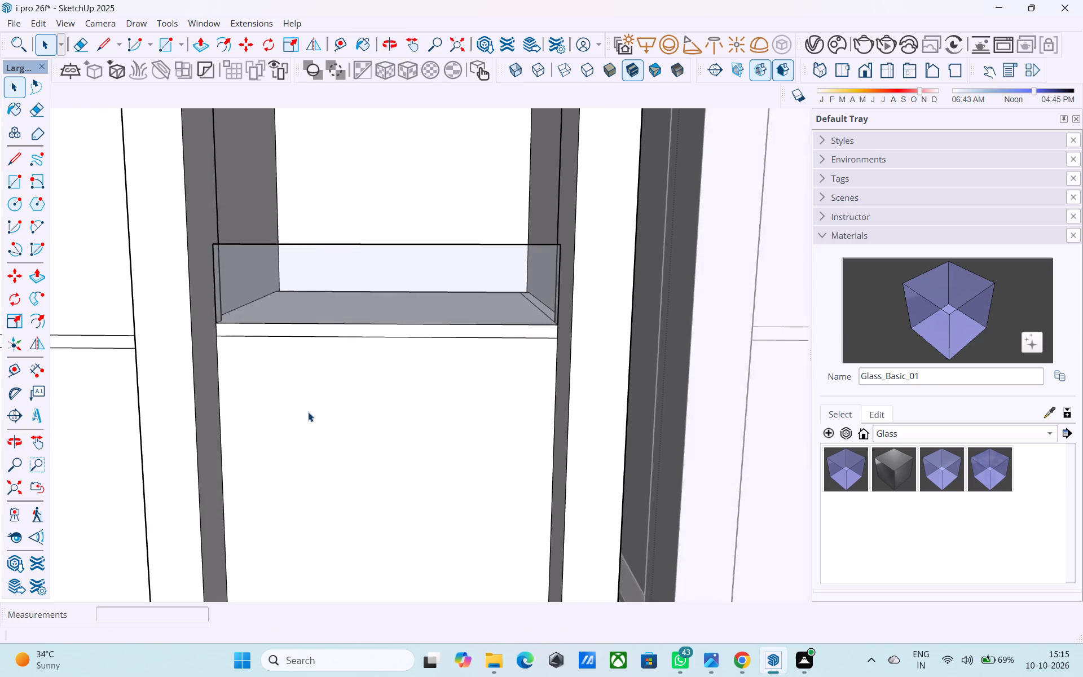
scroll(308, 415, down, 9)
scroll(308, 455, up, 1)
scroll(308, 455, down, 3)
shift+middle_drag(218, 444, 236, 457)
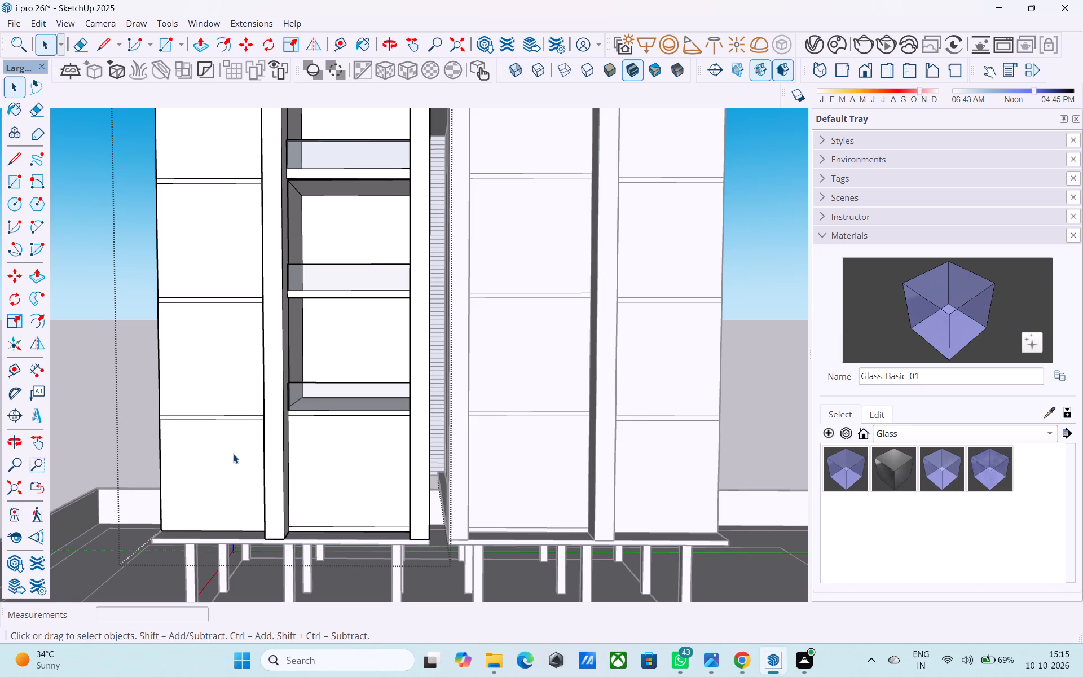
scroll(233, 452, down, 3)
middle_drag(234, 452, 224, 472)
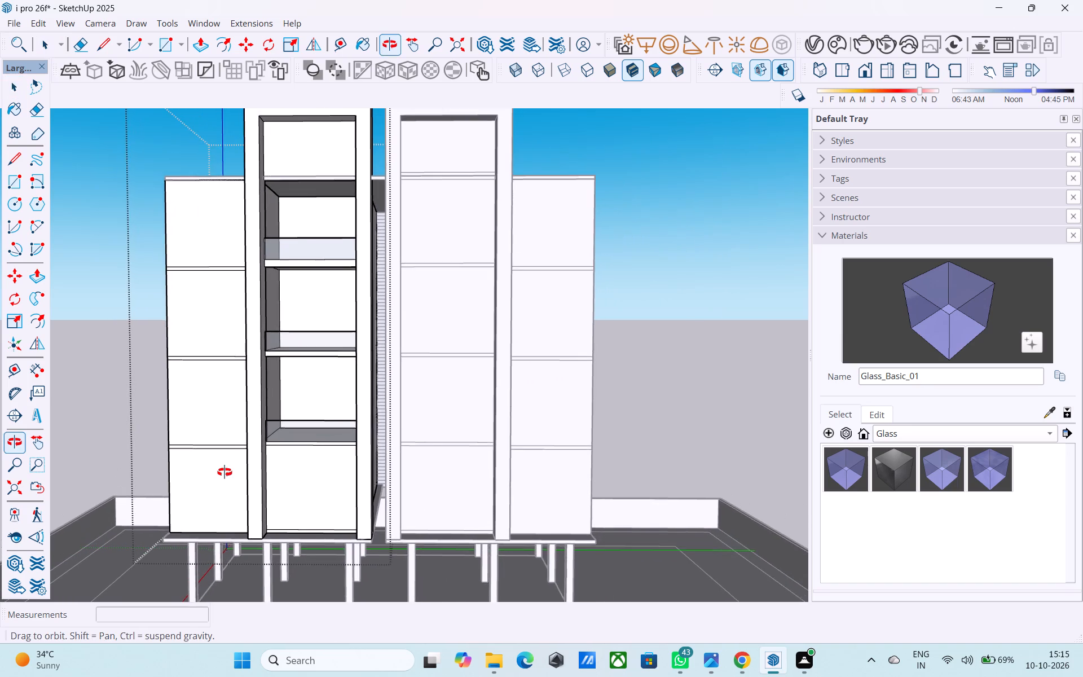
middle_drag(224, 472, 226, 478)
scroll(280, 531, up, 9)
shift+middle_drag(280, 529, 254, 556)
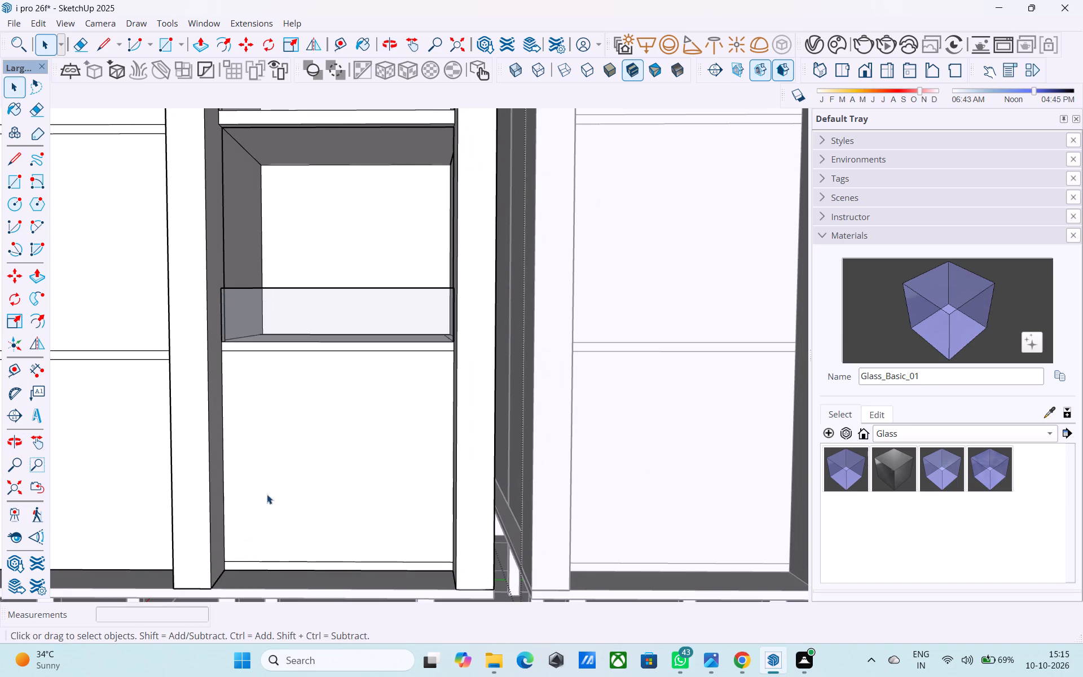
click(281, 456)
key(p)
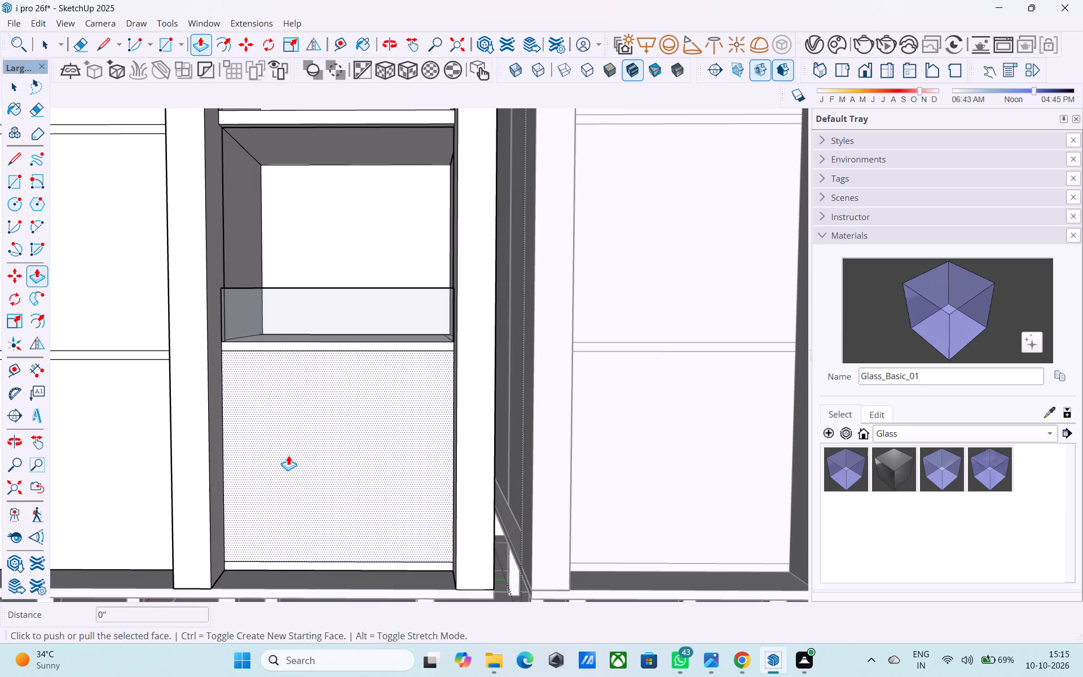
click(288, 455)
click(288, 443)
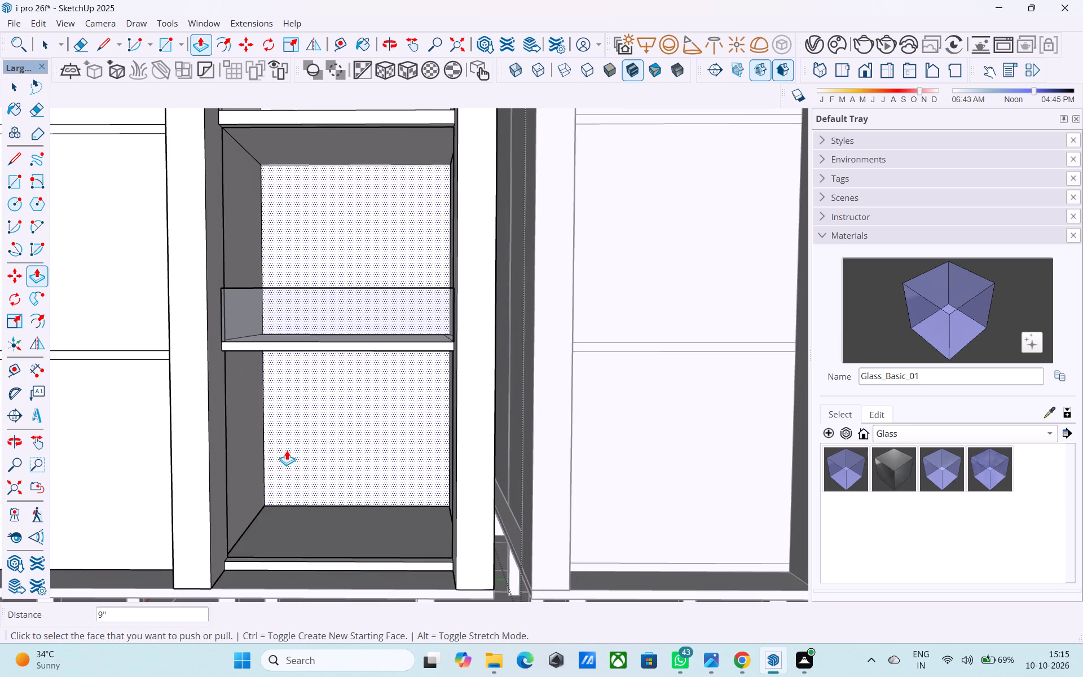
scroll(284, 454, down, 2)
middle_drag(285, 475, 285, 522)
scroll(279, 511, down, 2)
middle_drag(279, 511, 282, 491)
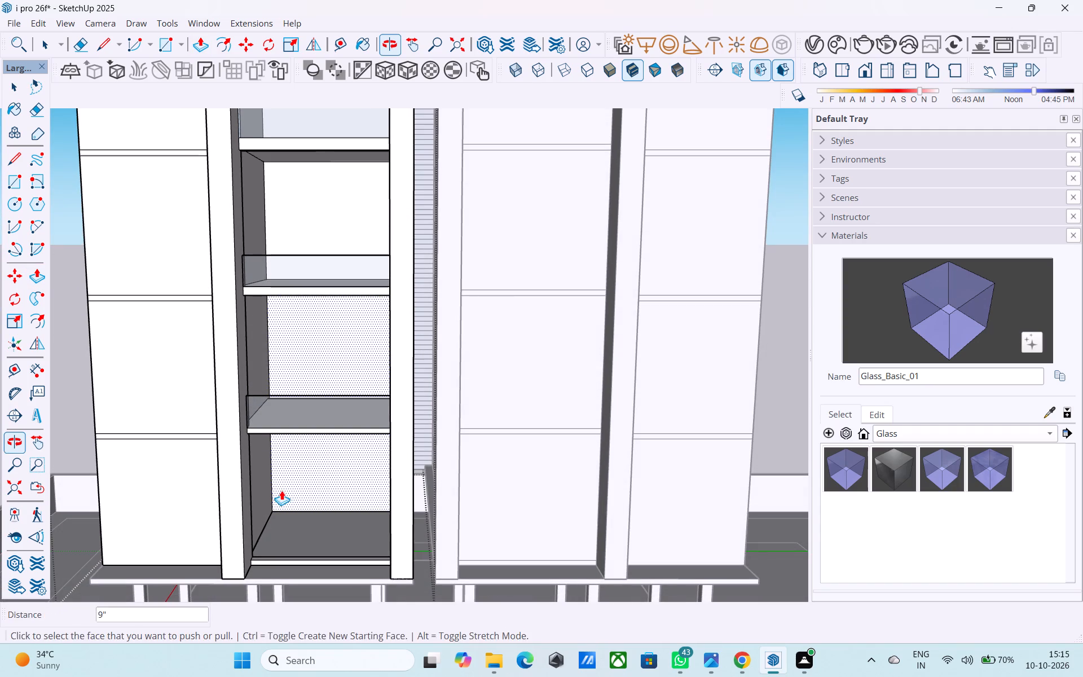
key(space)
Draw a 3' vertical line upward from the lowest opening's front floor corner beside the pillar.
shift+middle_drag(281, 498, 288, 433)
scroll(287, 442, up, 3)
scroll(302, 500, up, 1)
shift+middle_drag(301, 503, 287, 508)
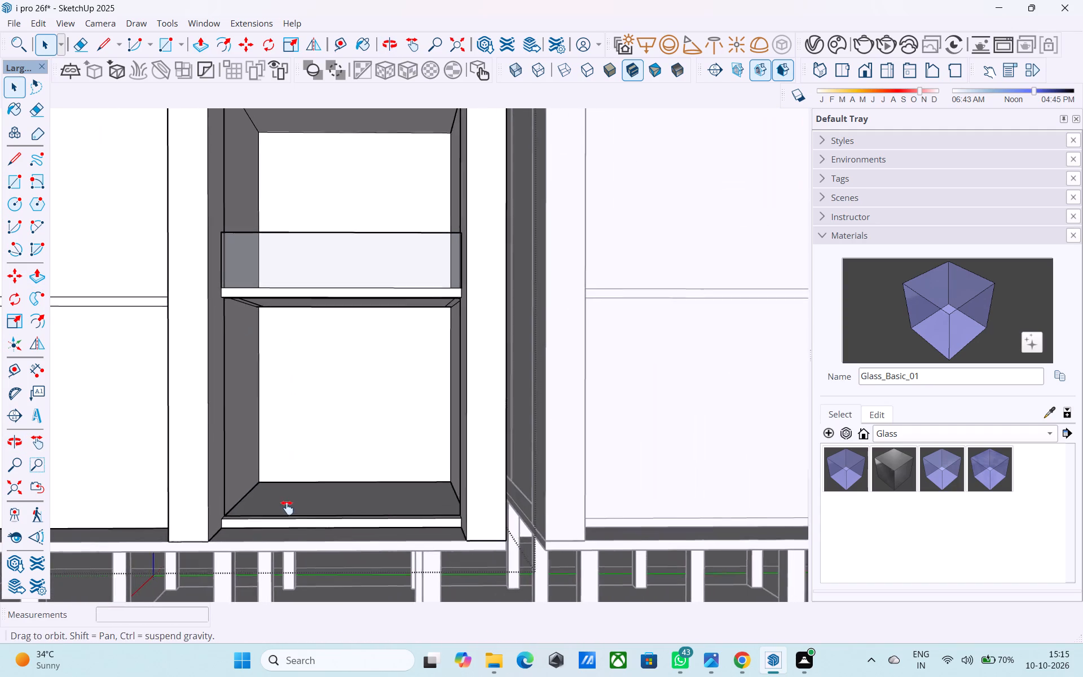
shift+middle_drag(287, 508, 284, 508)
shift+middle_drag(279, 496, 276, 511)
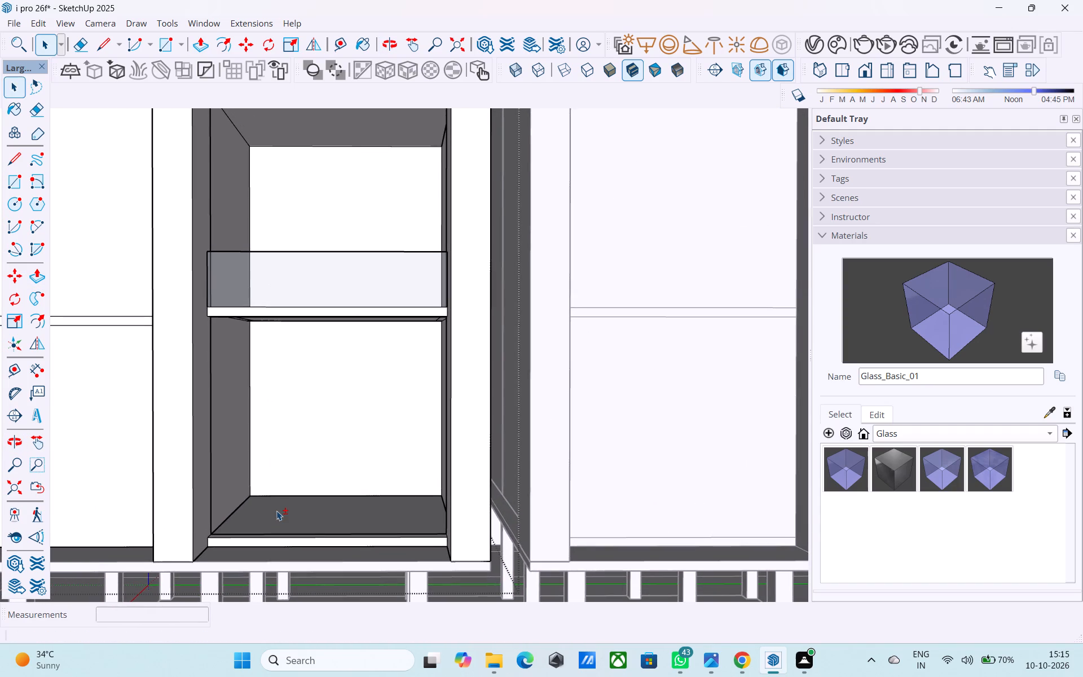
middle_drag(276, 509, 274, 569)
shift+middle_drag(287, 516, 290, 513)
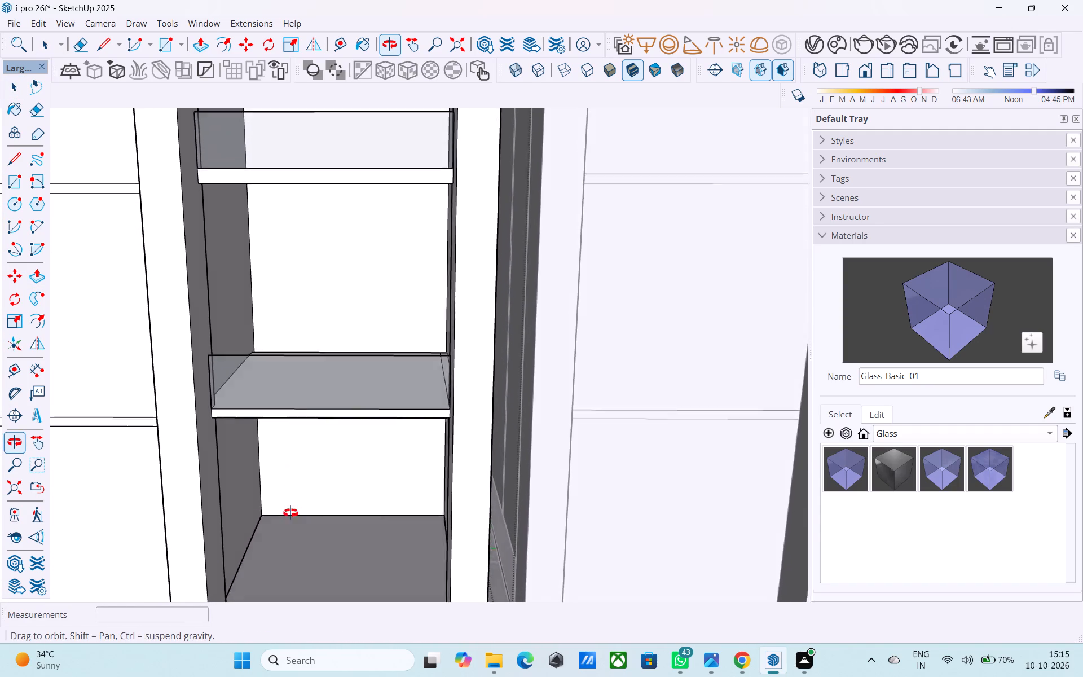
shift+middle_drag(290, 513, 296, 535)
scroll(306, 447, down, 5)
middle_drag(329, 513, 331, 498)
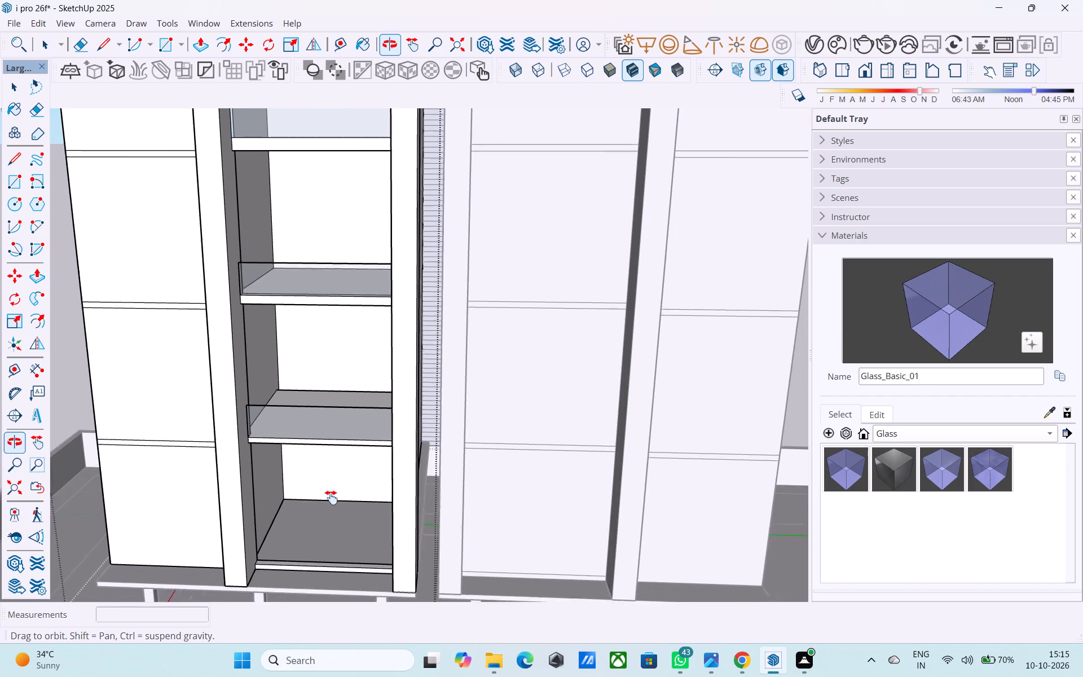
middle_drag(331, 498, 233, 490)
scroll(231, 490, up, 2)
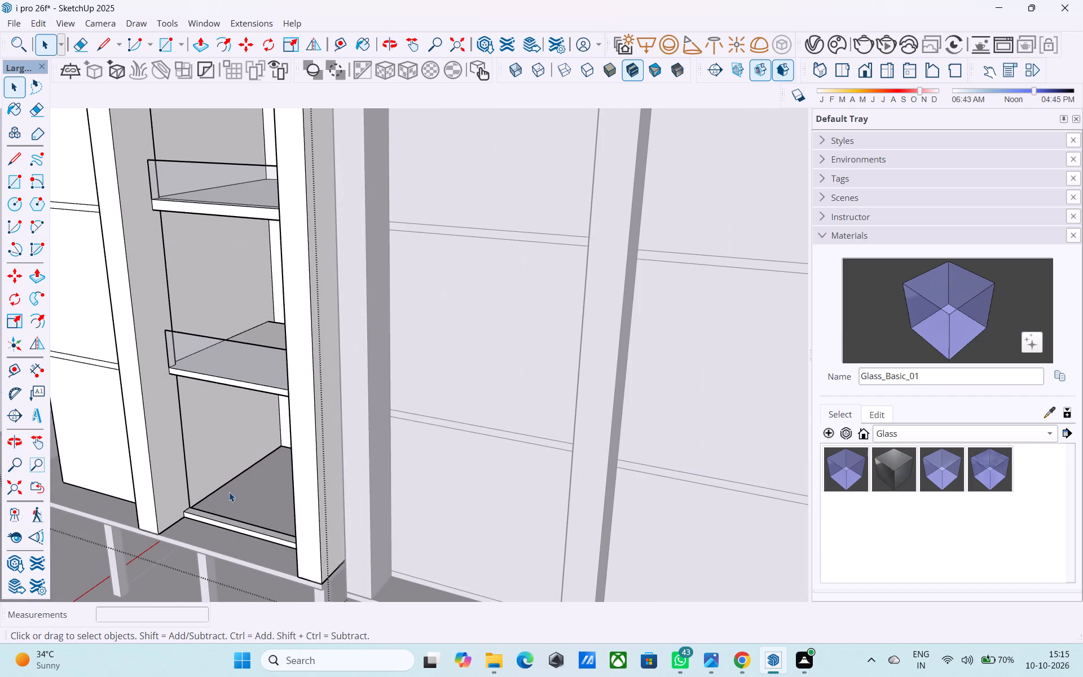
shift+middle_drag(221, 499, 222, 483)
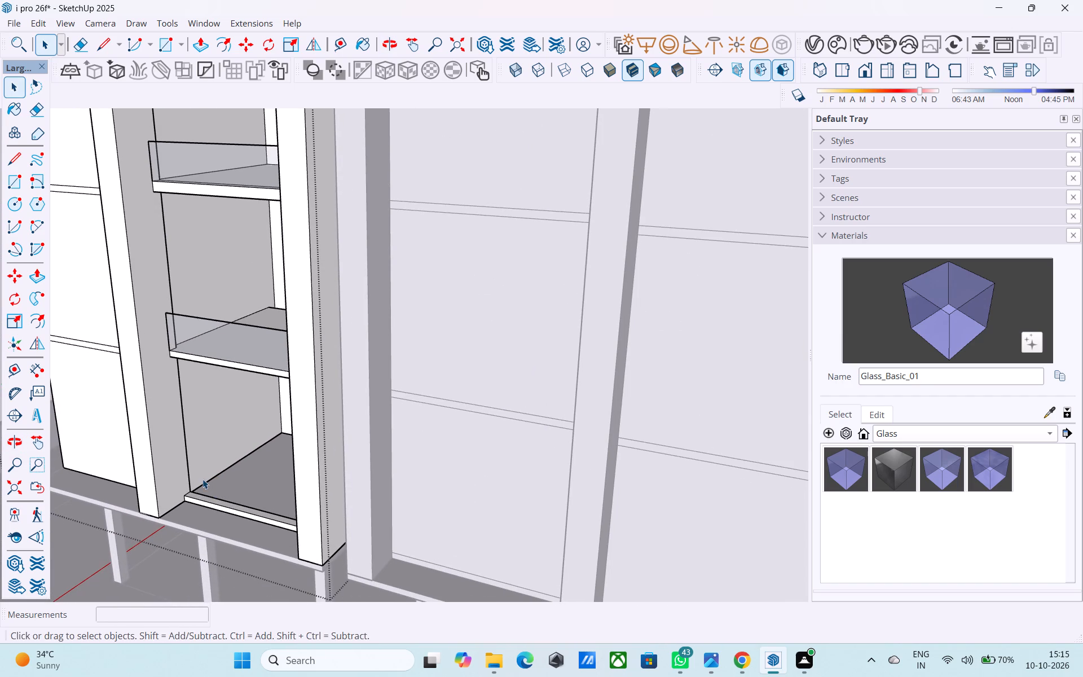
scroll(199, 502, up, 4)
key(l)
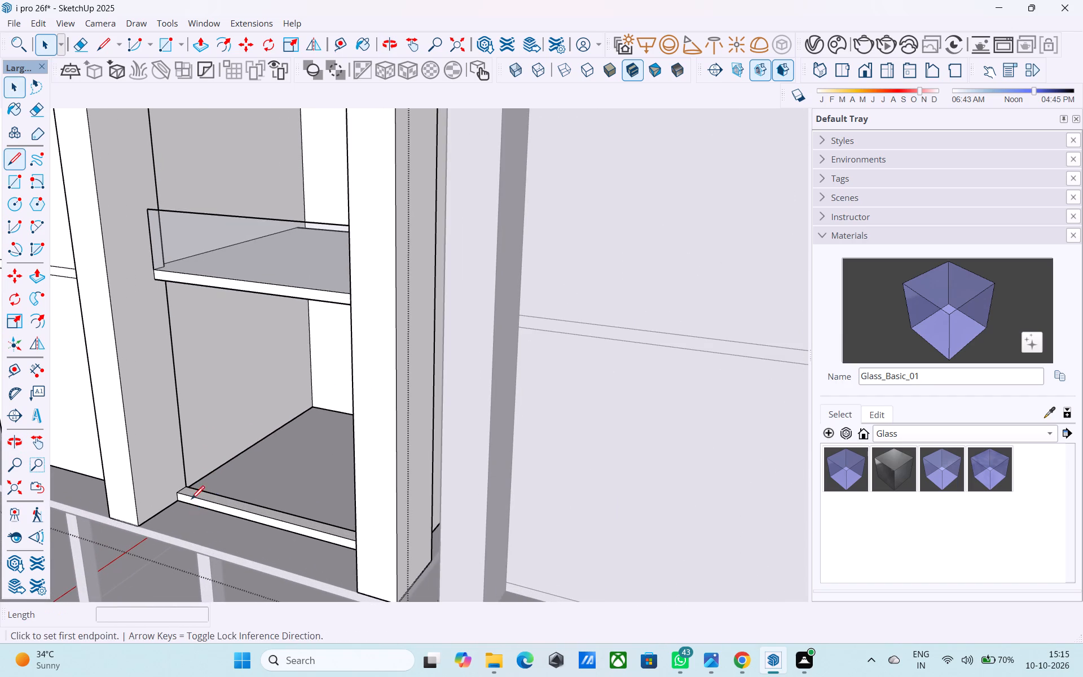
click(177, 492)
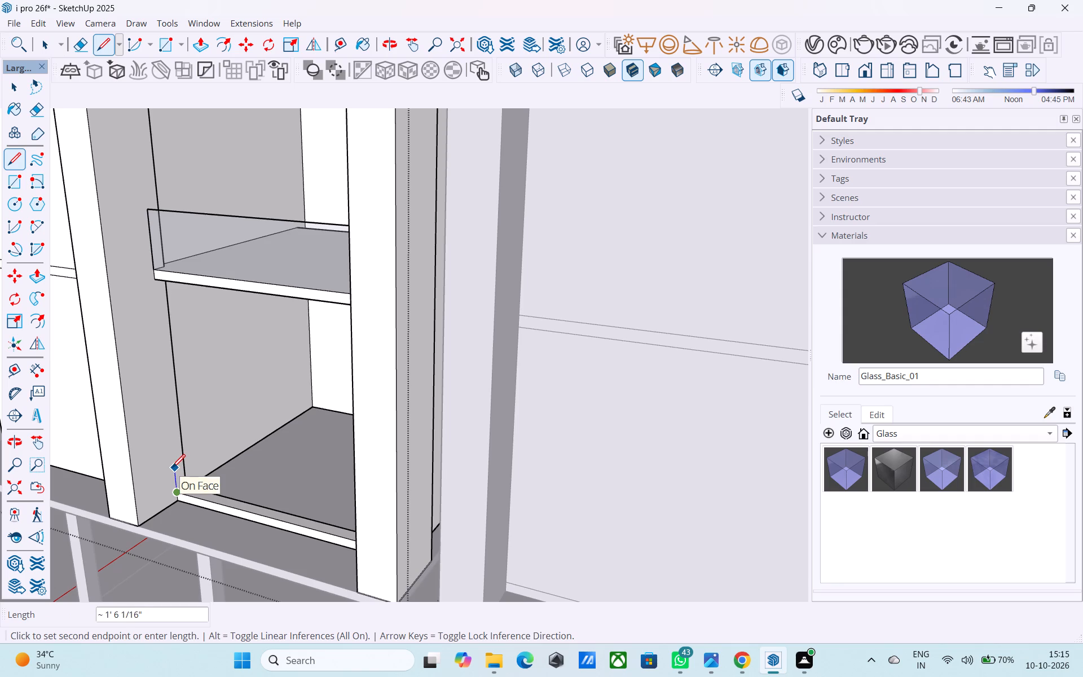
key(3)
key(apostrophe)
key(Return)
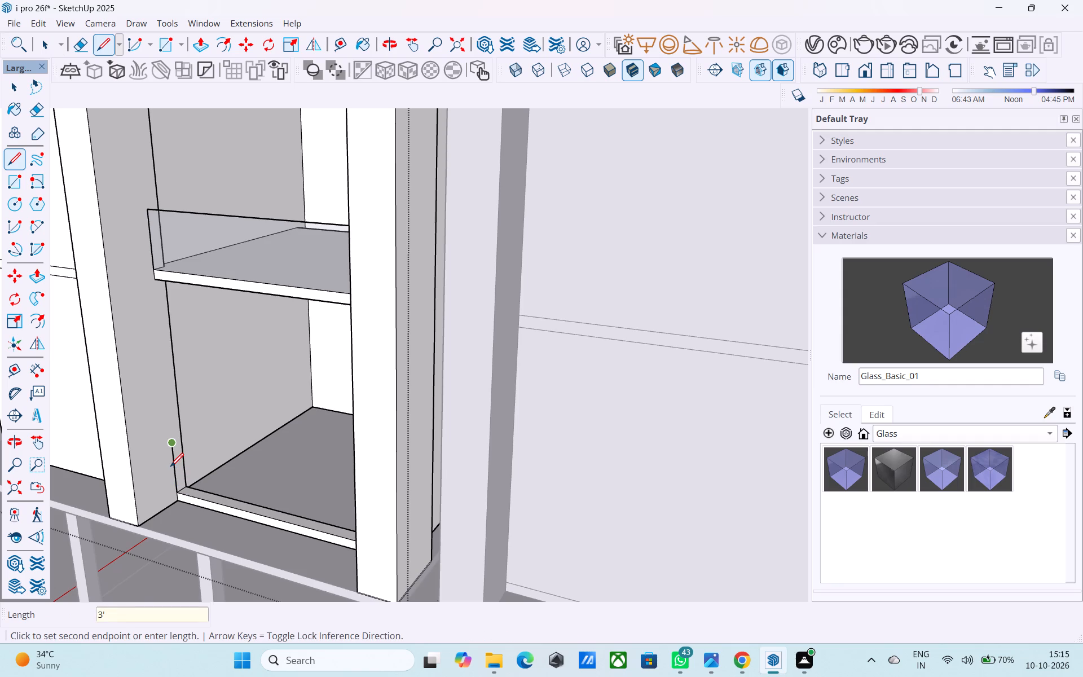
Draw a 13' by 3' parapet rectangle across the lowest opening's front, from the vertical line's top to the opposite floor corner.
key(r)
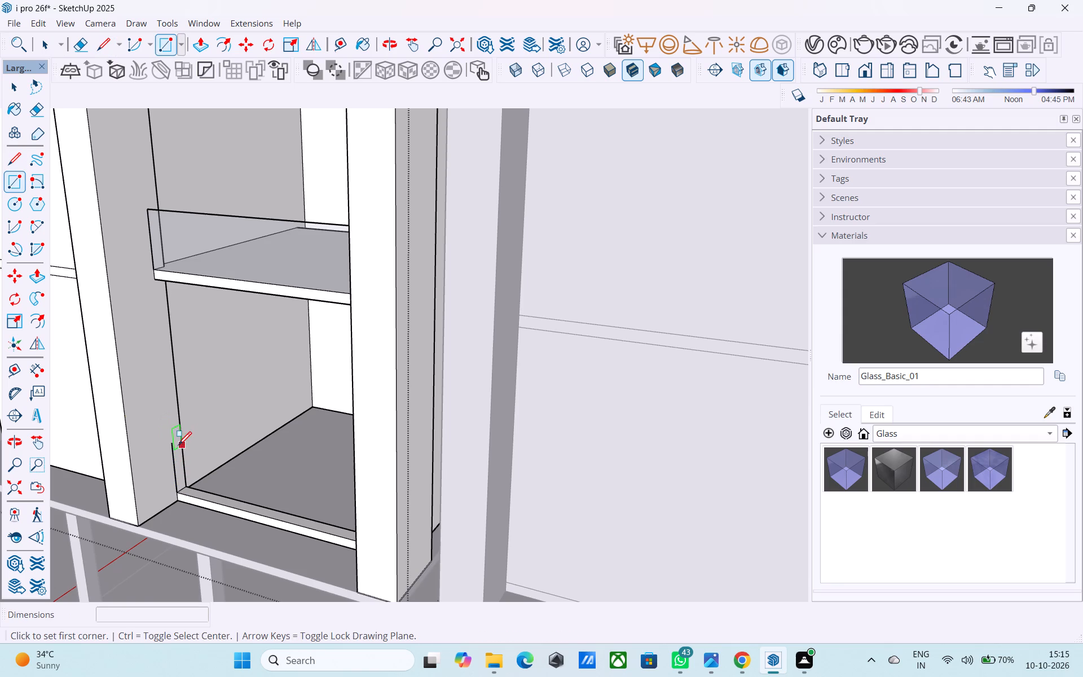
click(175, 446)
middle_drag(174, 446, 316, 414)
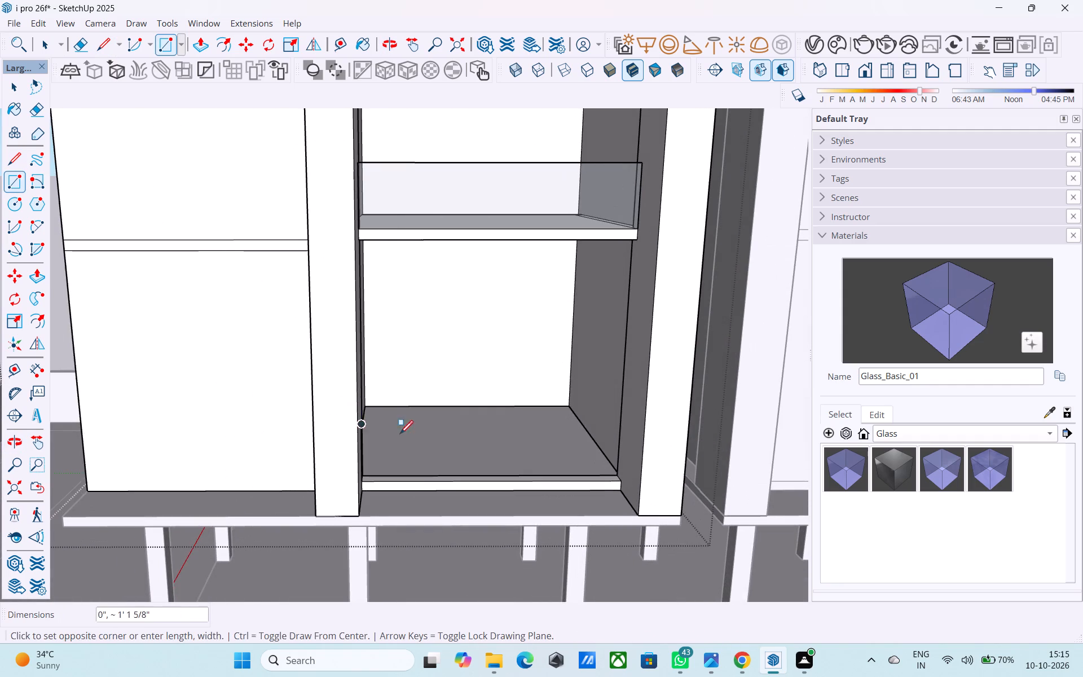
shift+middle_drag(456, 442, 317, 436)
scroll(431, 467, up, 5)
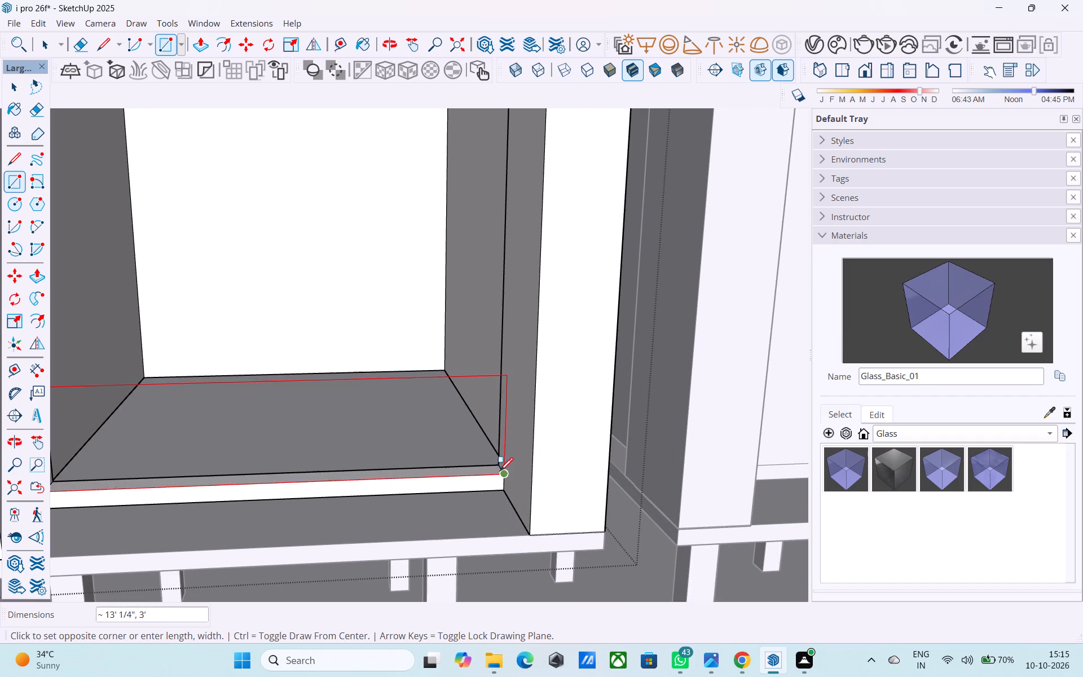
click(503, 480)
Paint the lowest opening's new parapet face with Glass_Basic_01.
click(979, 312)
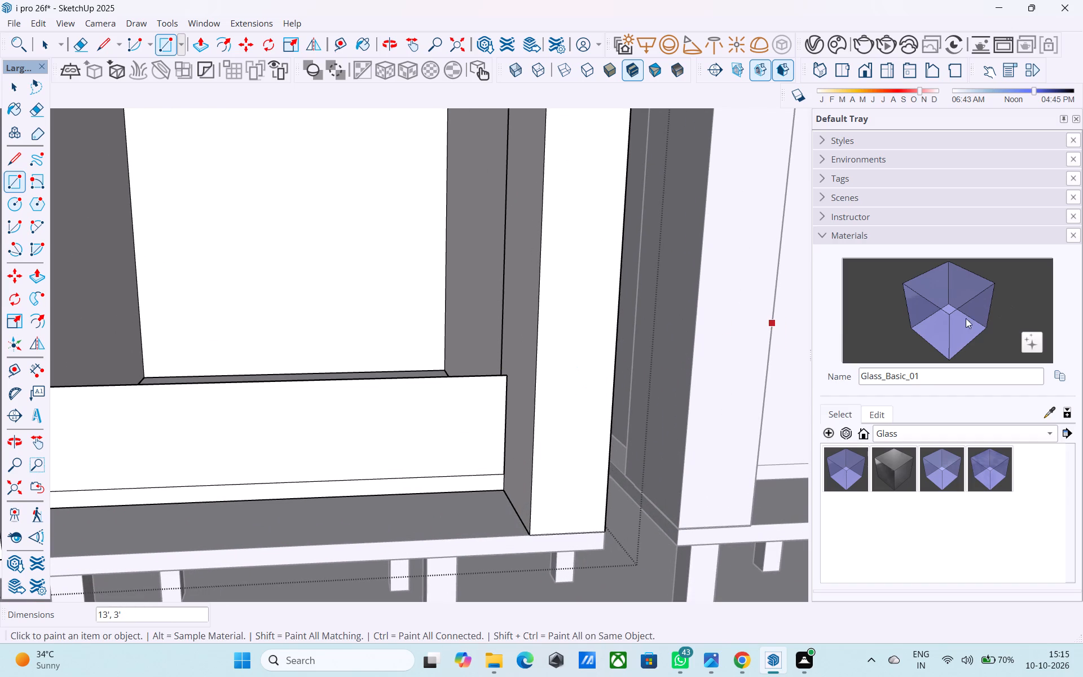
click(306, 399)
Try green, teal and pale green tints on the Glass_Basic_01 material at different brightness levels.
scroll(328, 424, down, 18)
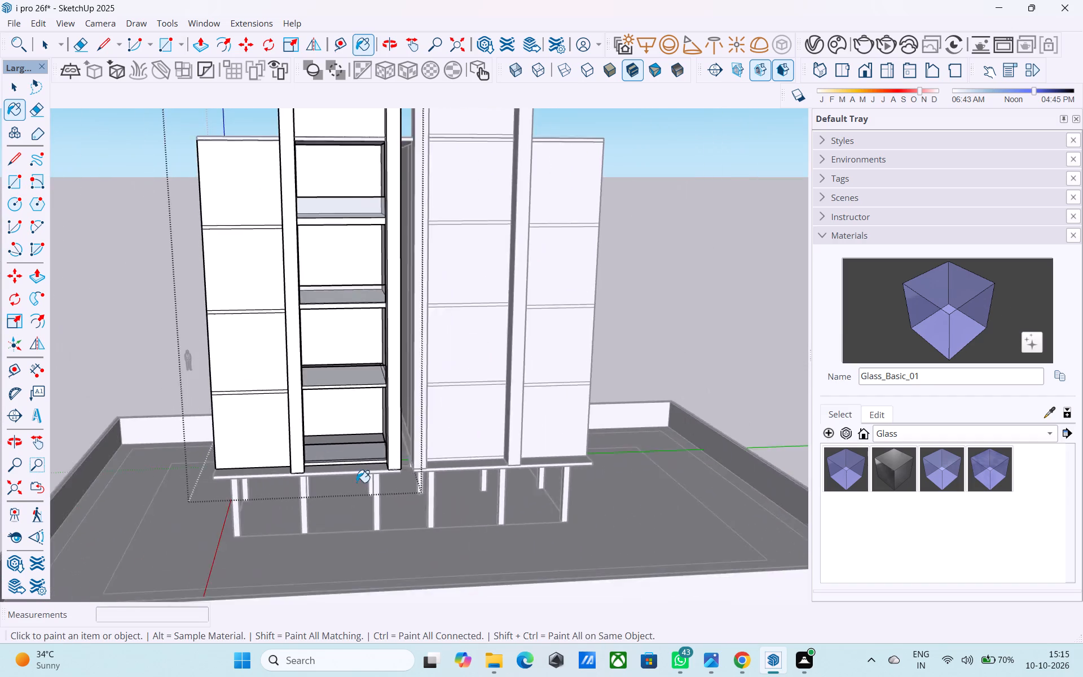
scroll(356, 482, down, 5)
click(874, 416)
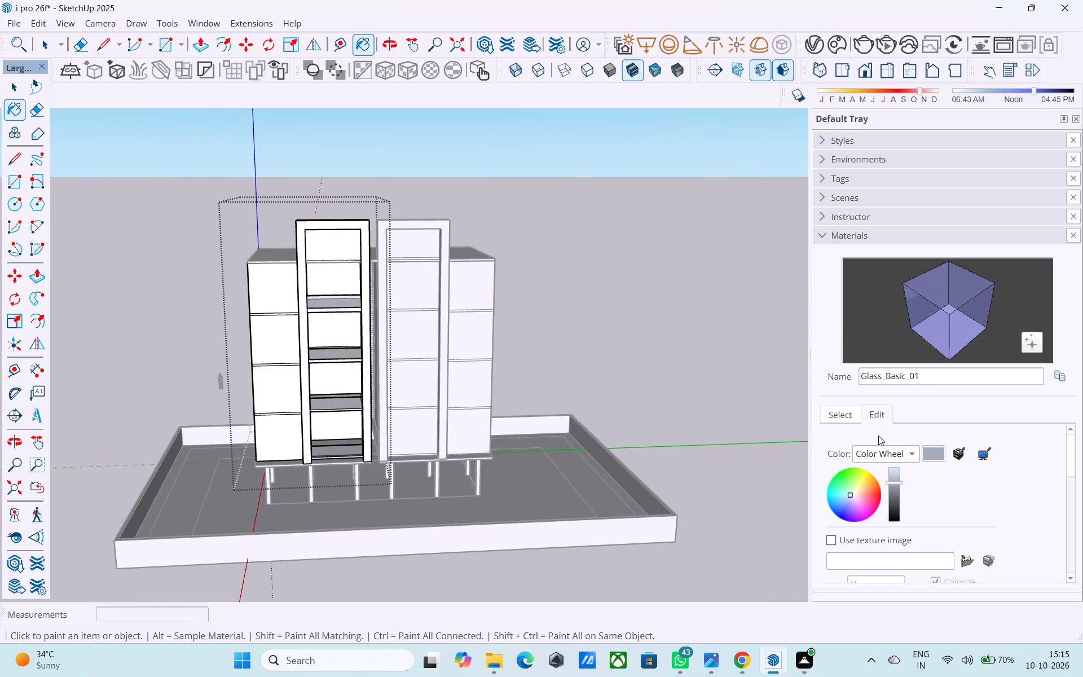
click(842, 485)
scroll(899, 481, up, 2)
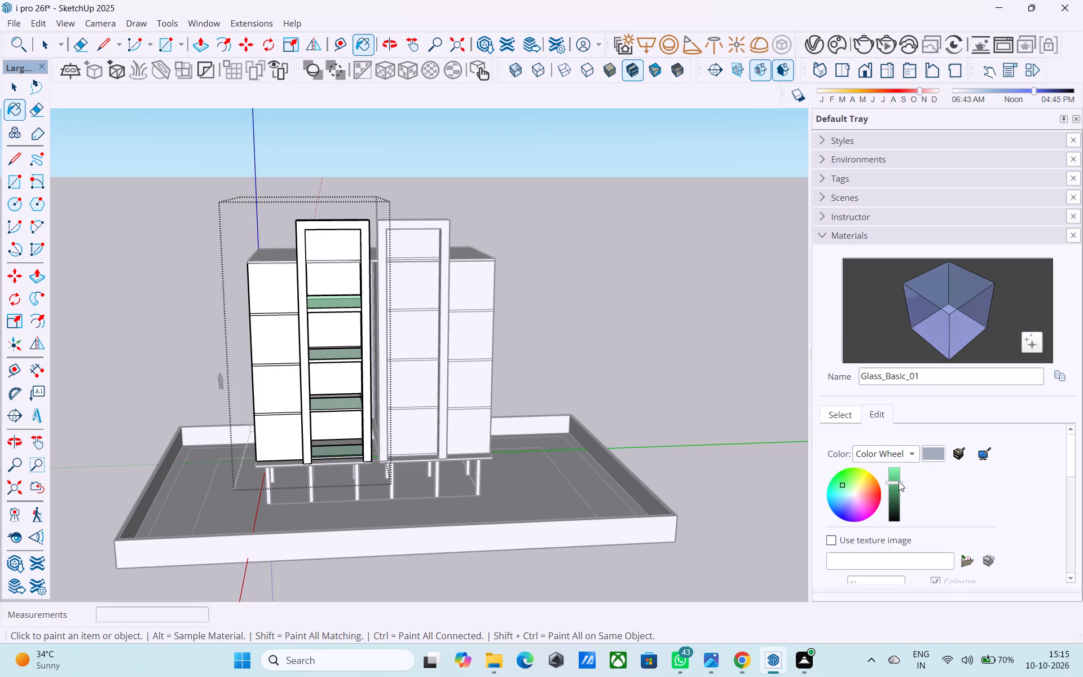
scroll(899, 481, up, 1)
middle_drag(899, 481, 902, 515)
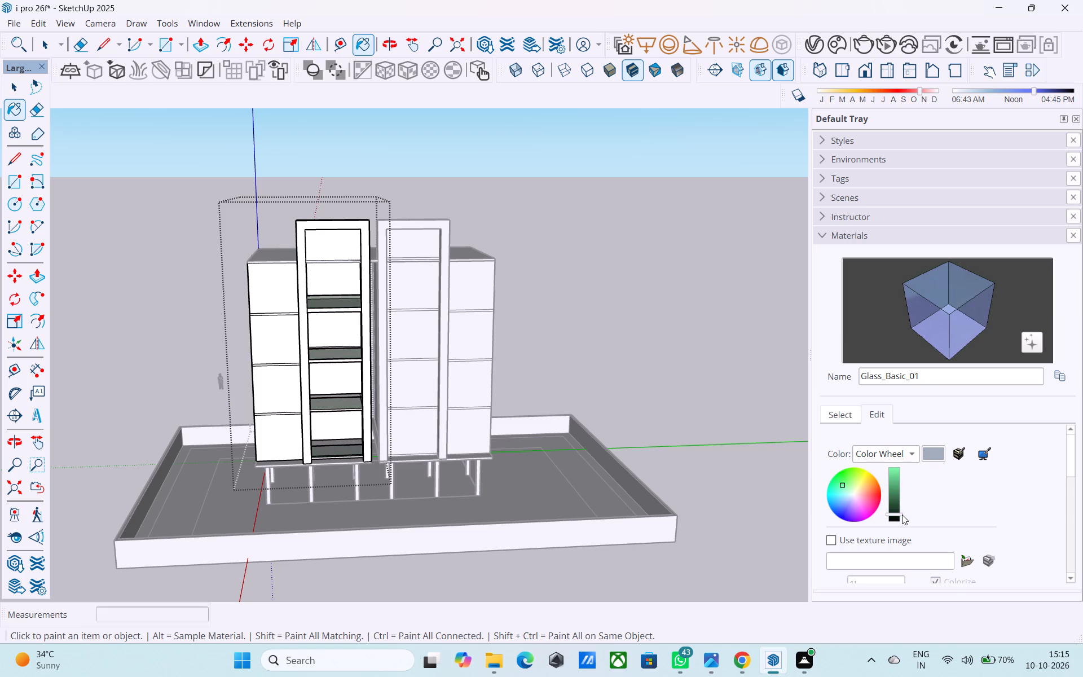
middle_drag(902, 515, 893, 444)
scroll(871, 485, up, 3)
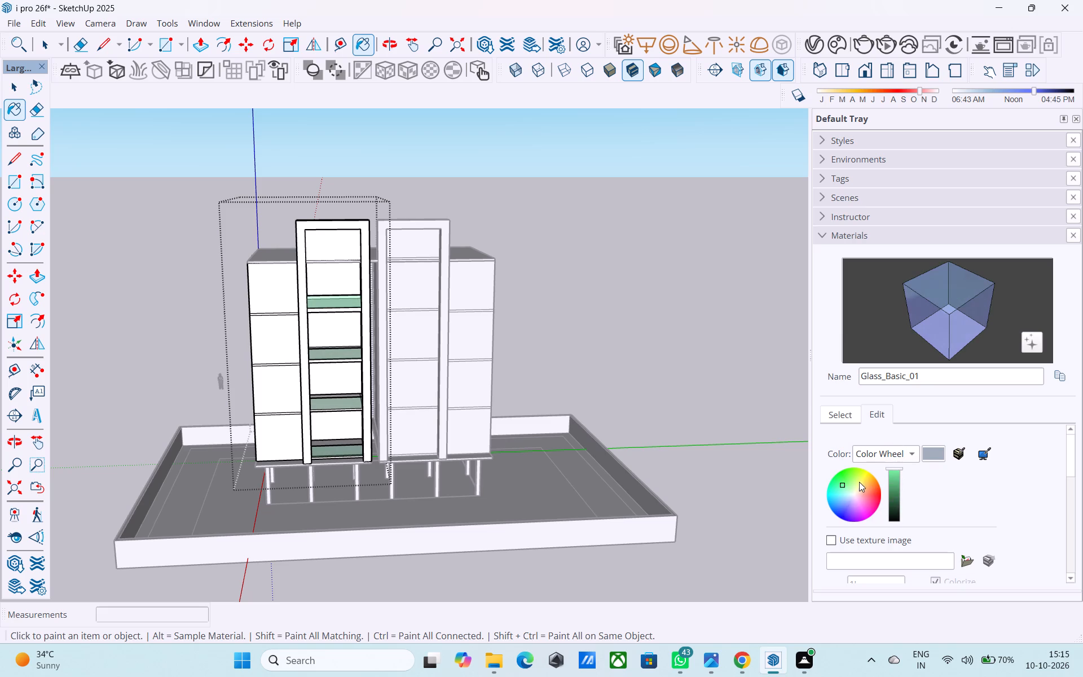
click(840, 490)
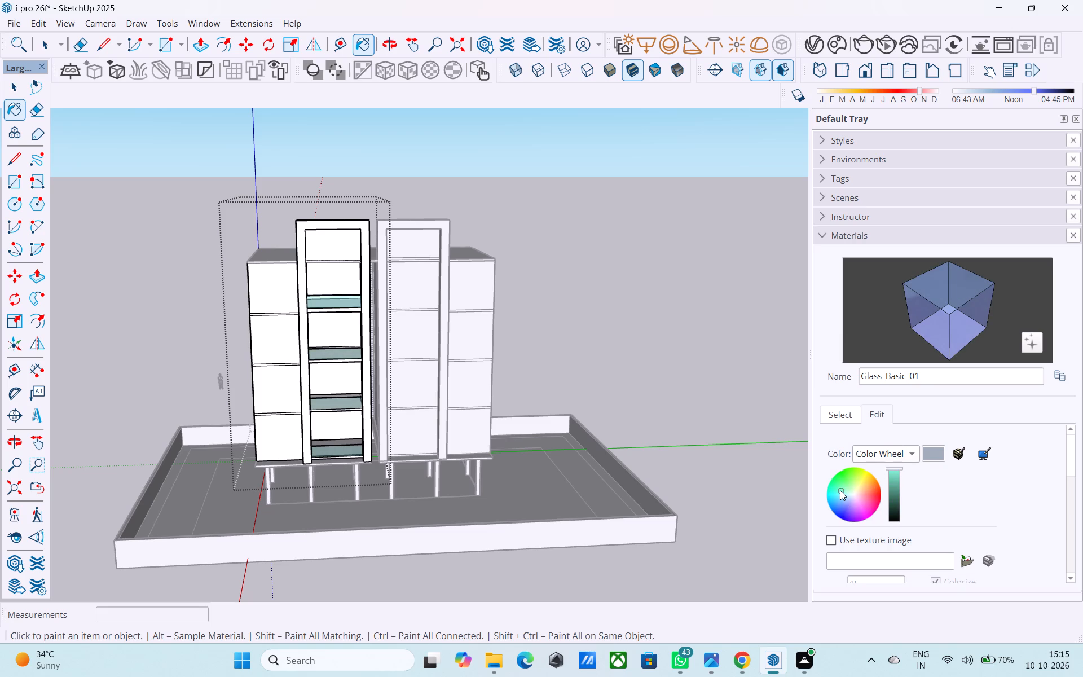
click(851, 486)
Recolour the Glass_Basic_01 material to a slightly darkened yellow-green tint, checking it on the parapets.
middle_drag(474, 451, 488, 436)
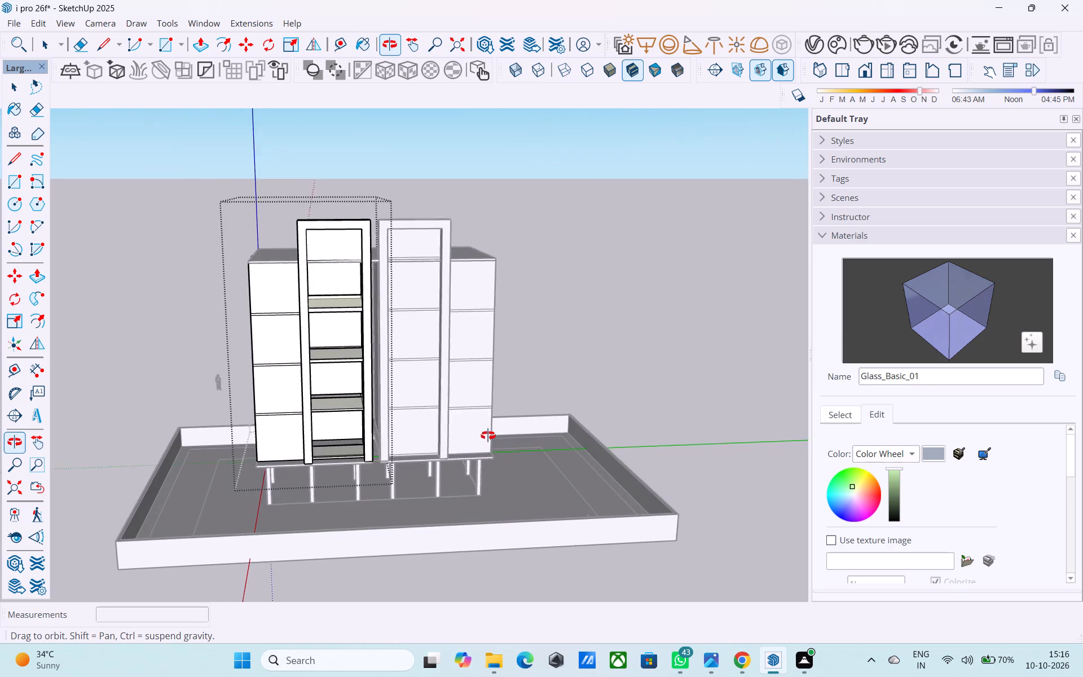
middle_drag(488, 436, 601, 381)
scroll(446, 368, up, 7)
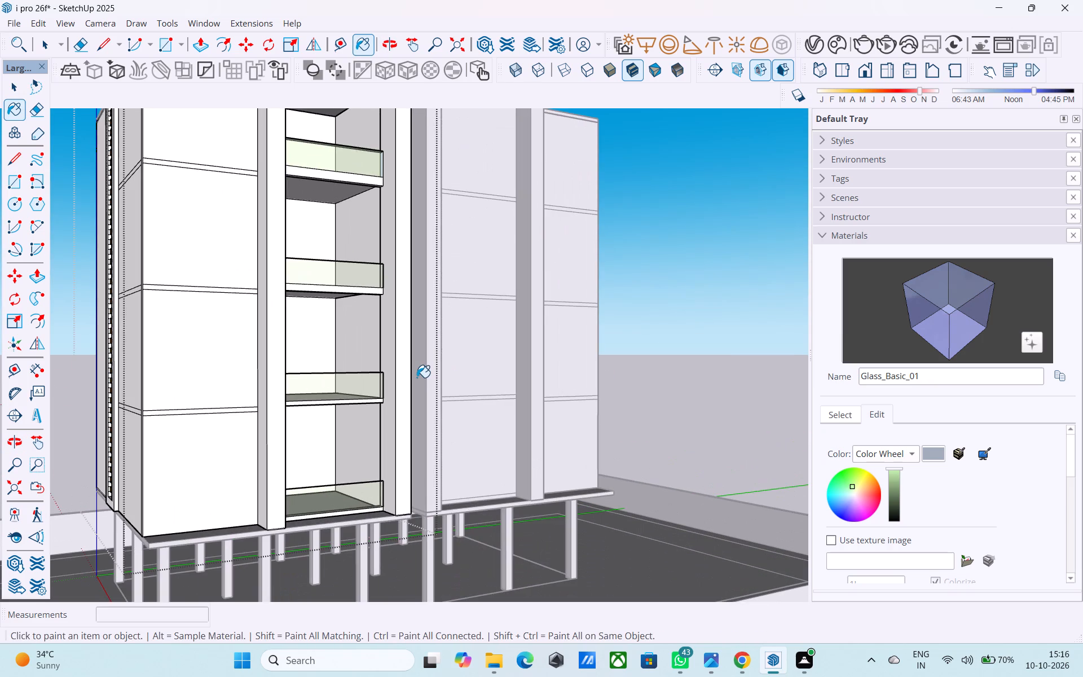
click(863, 476)
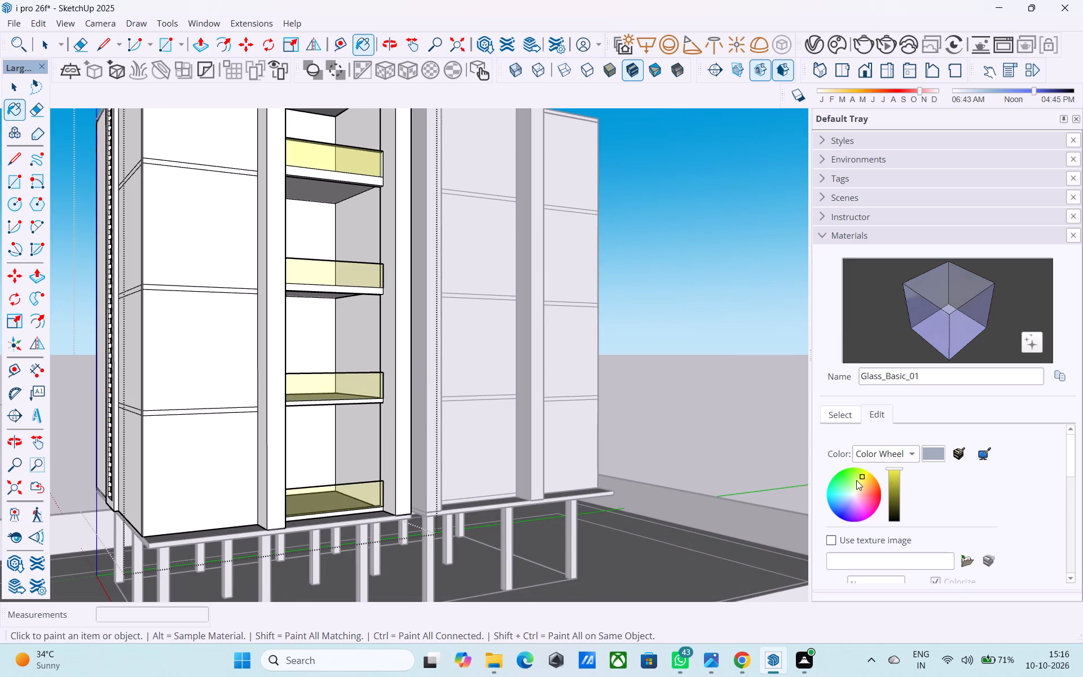
click(856, 480)
drag(900, 468, 895, 482)
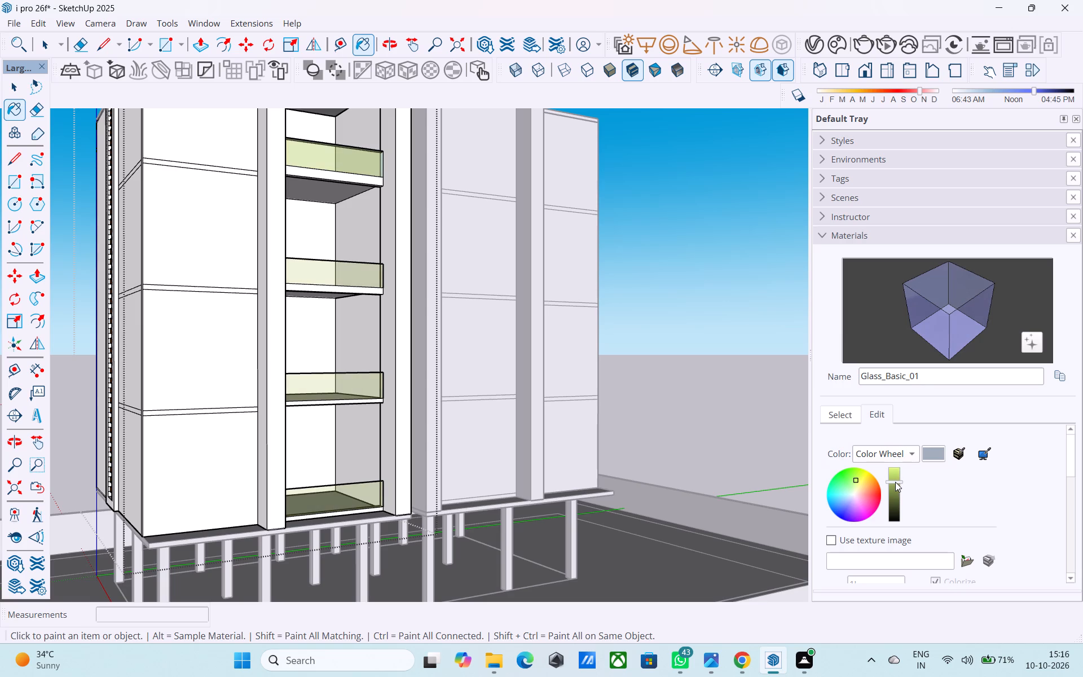
Brighten the yellow-green tint of Glass_Basic_01 slightly, check the parapets, and close the open building group.
drag(895, 482, 895, 479)
middle_drag(609, 494, 694, 546)
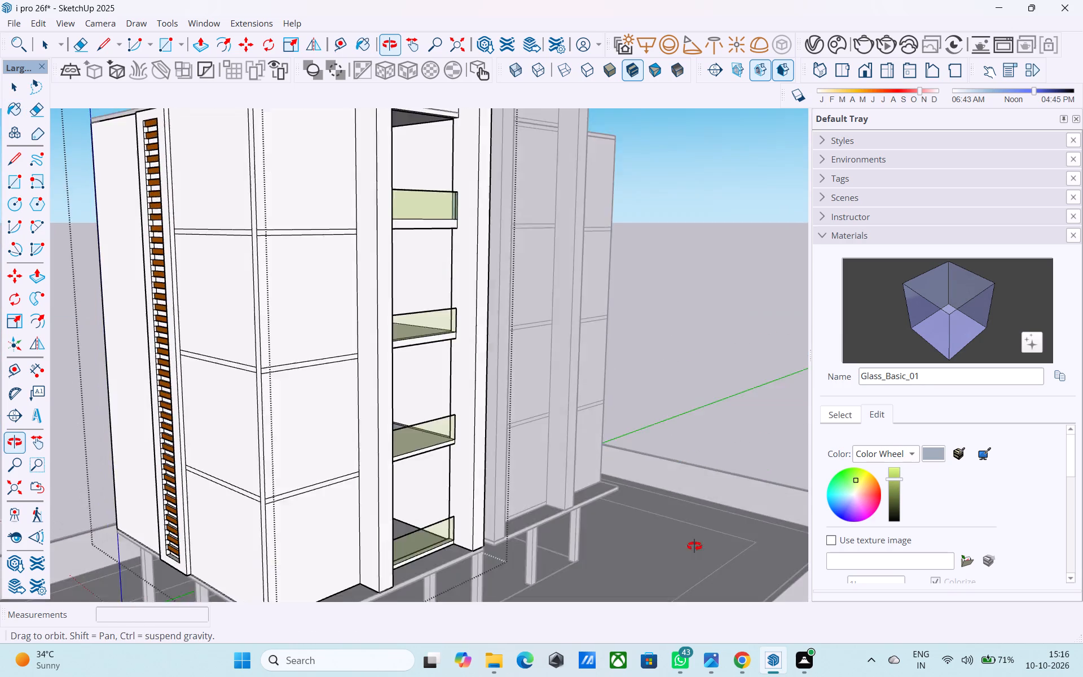
middle_drag(694, 546, 706, 590)
middle_drag(636, 464, 626, 531)
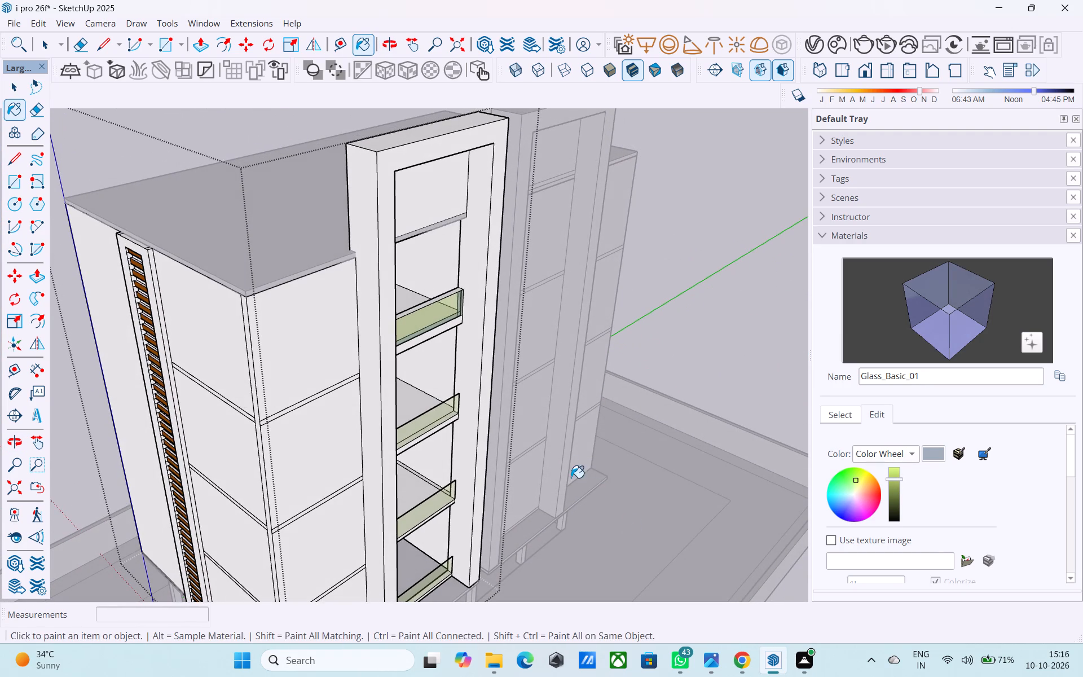
shift+middle_click(538, 433)
scroll(538, 433, down, 2)
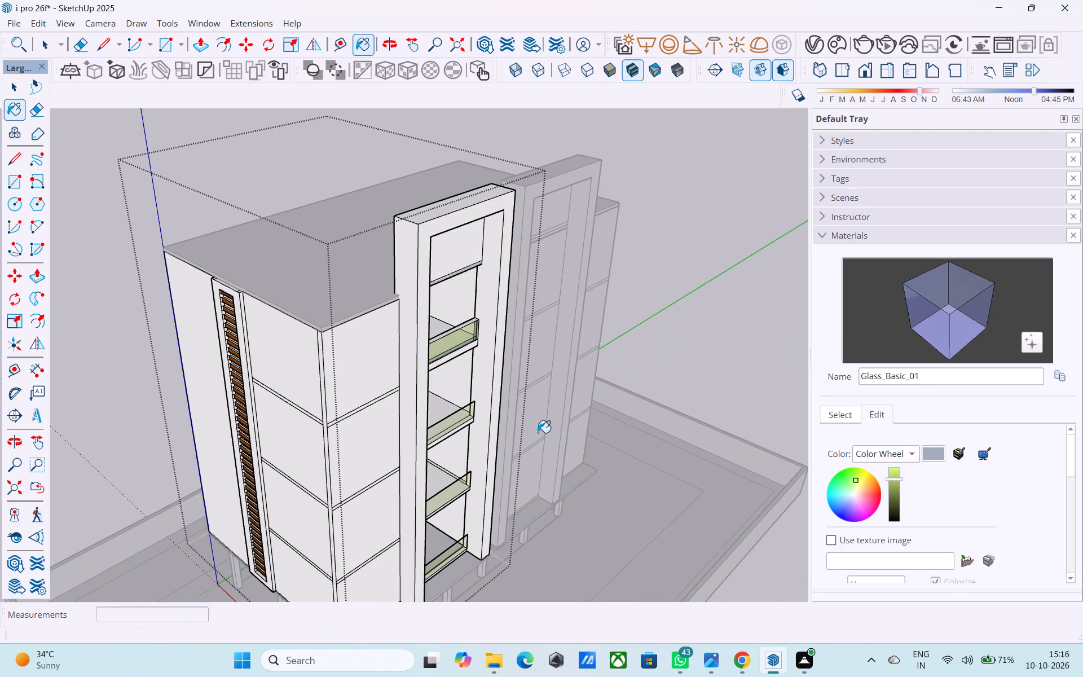
shift+middle_drag(538, 433, 531, 436)
key(space)
scroll(482, 433, down, 3)
middle_drag(481, 434, 455, 447)
middle_drag(481, 346, 547, 413)
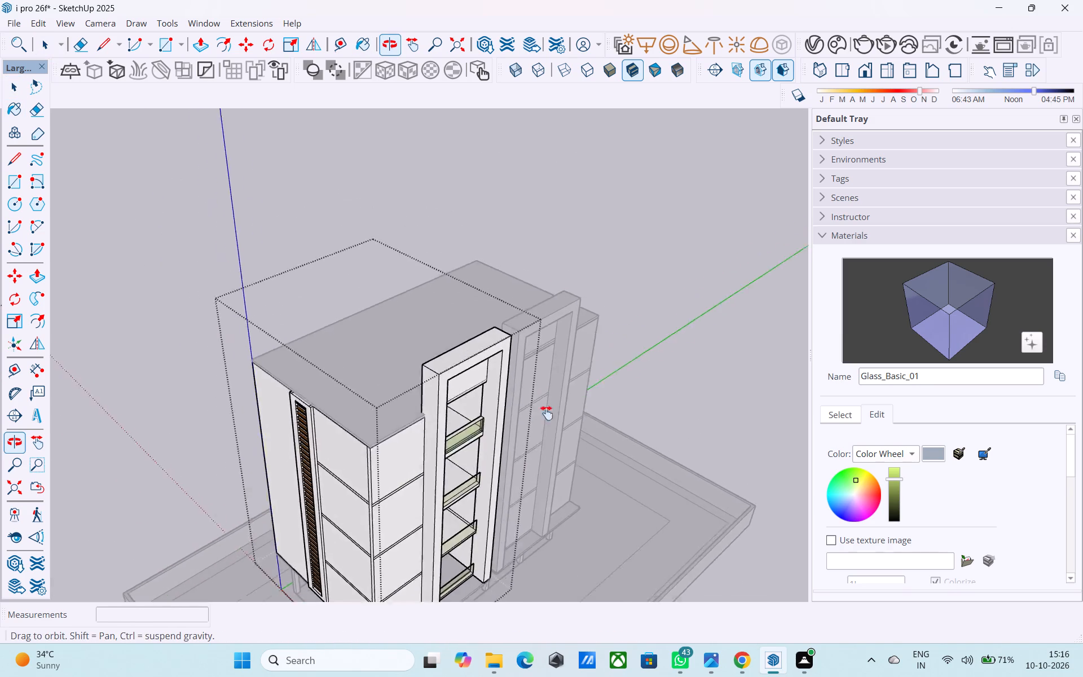
middle_drag(547, 413, 426, 276)
middle_drag(434, 405, 403, 328)
scroll(403, 328, down, 3)
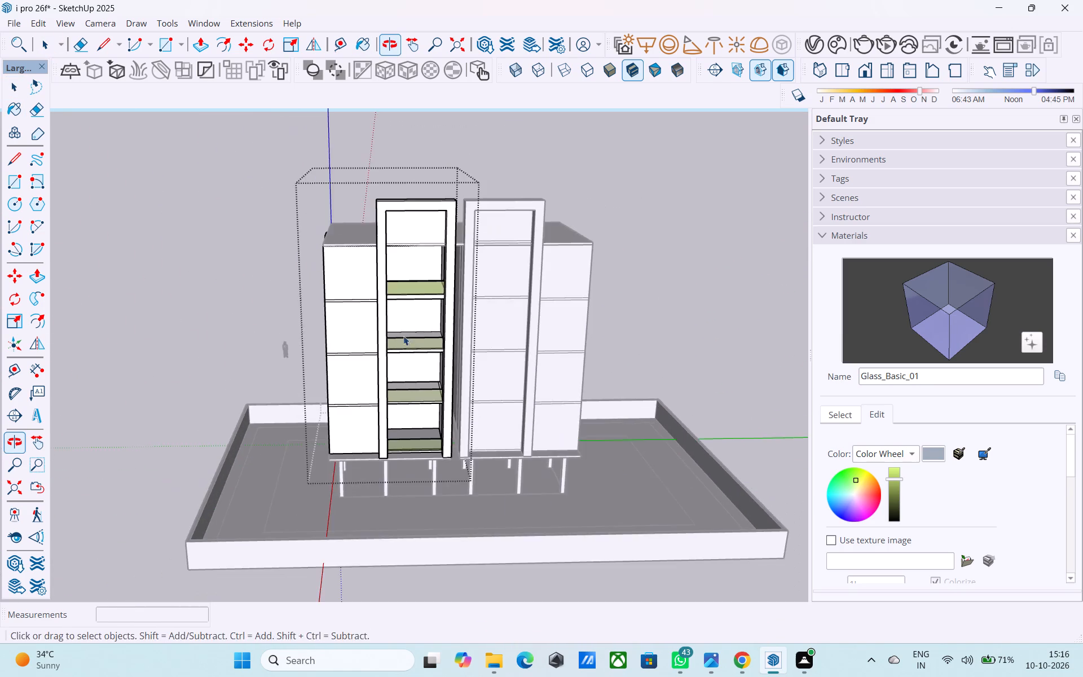
shift+middle_drag(416, 349, 363, 366)
click(582, 321)
Save the model.
middle_drag(417, 343, 441, 331)
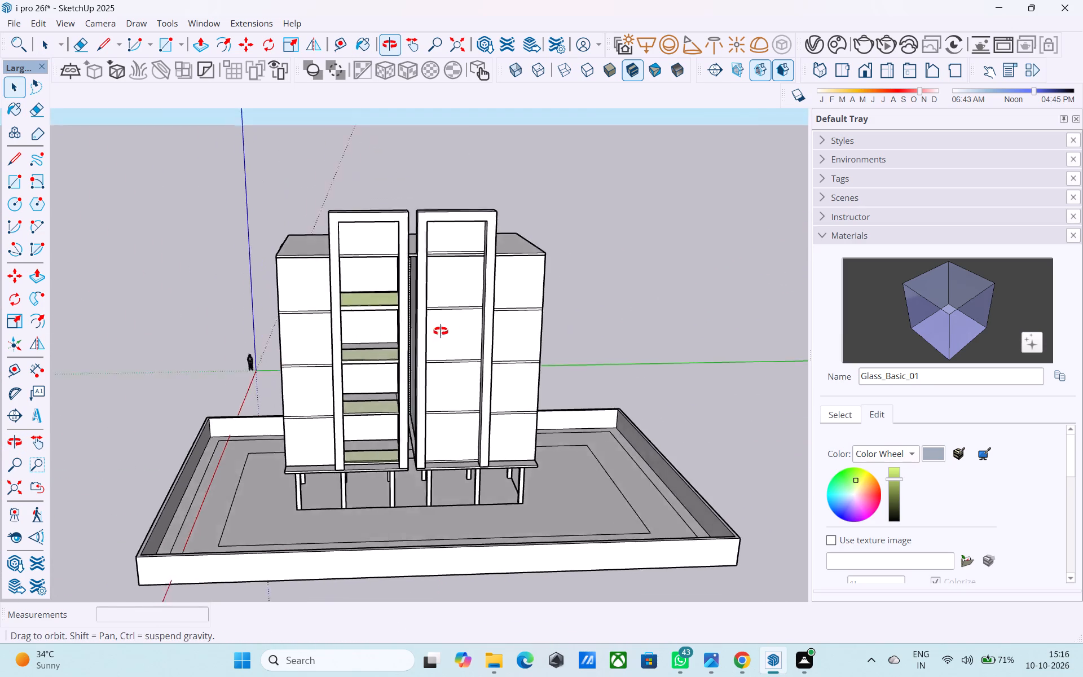
middle_drag(441, 331, 494, 301)
middle_drag(482, 300, 468, 290)
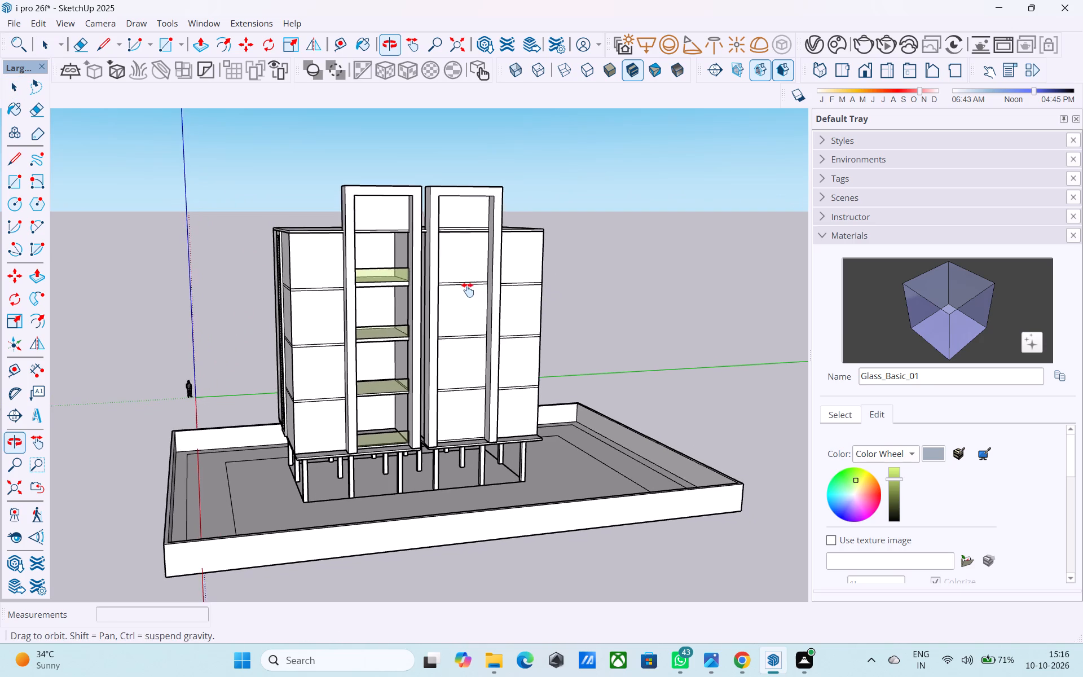
middle_drag(468, 290, 460, 289)
key(ctrl+s)
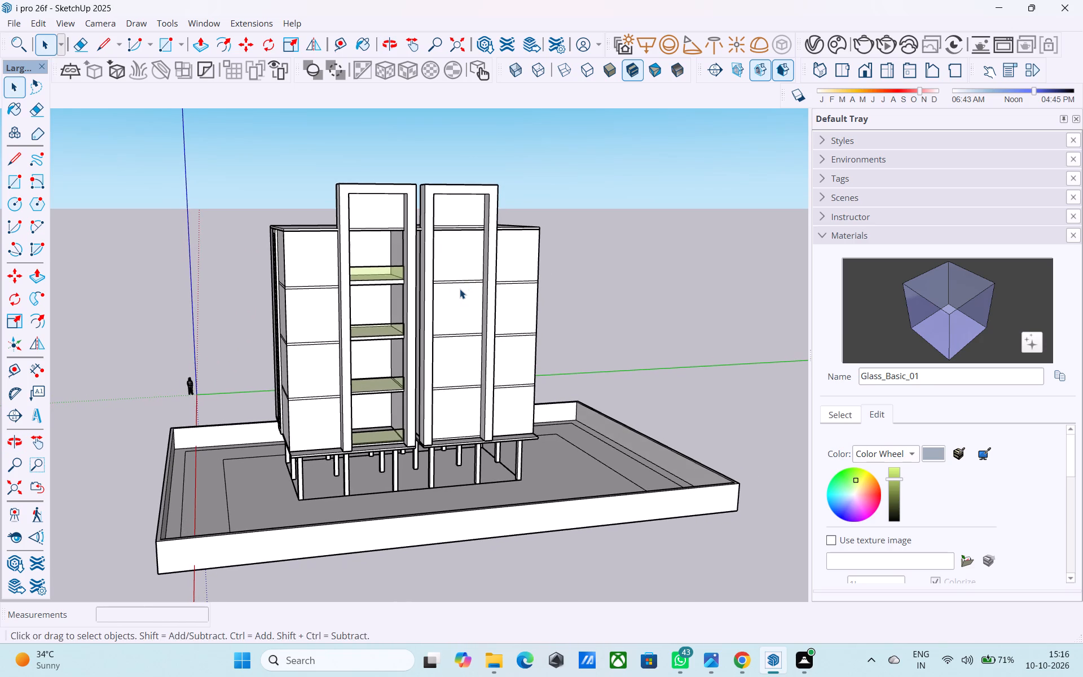
Examine the front and side facades of both building halves, comparing the glass parapets with the plain half.
middle_drag(548, 440, 487, 414)
scroll(482, 416, up, 4)
click(483, 415)
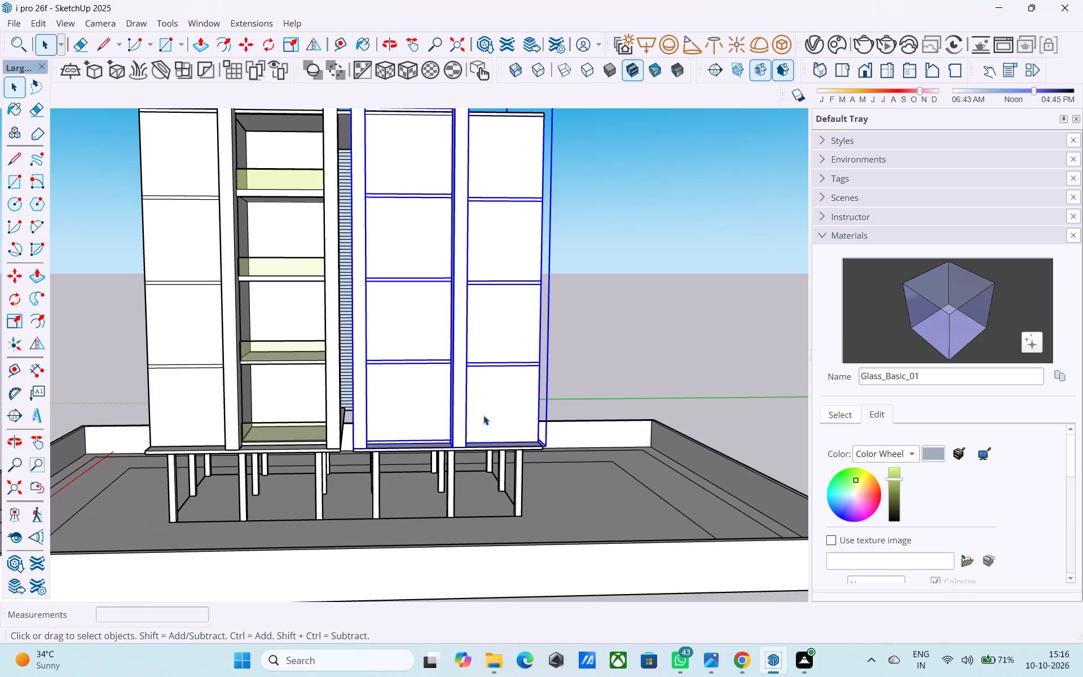
scroll(472, 423, down, 4)
scroll(472, 424, up, 1)
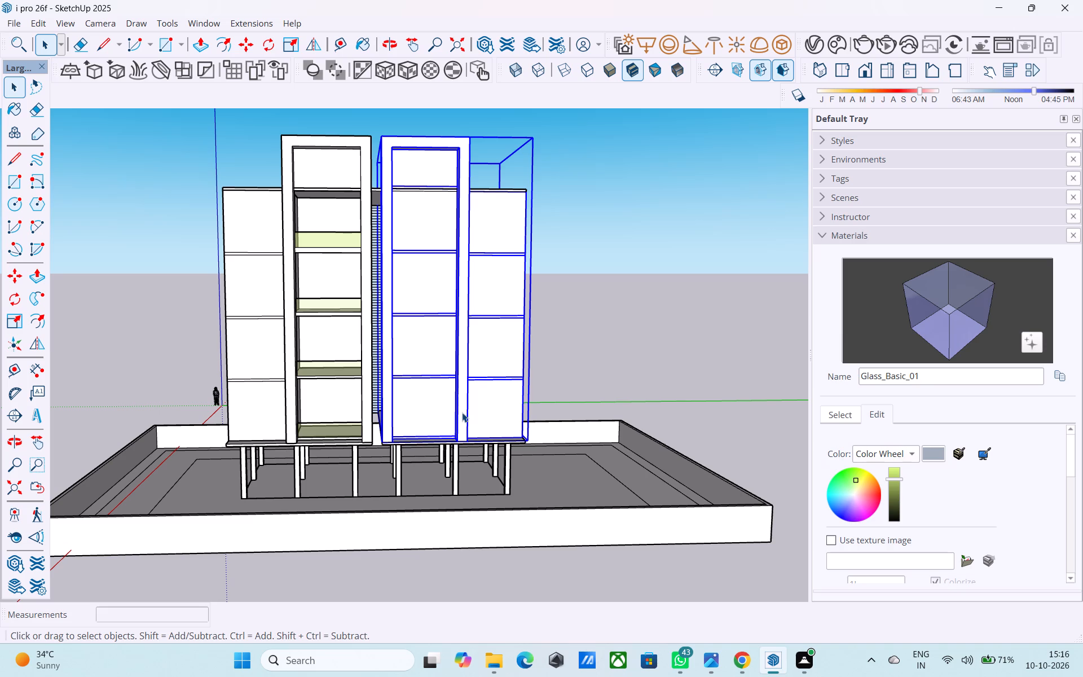
middle_drag(468, 385, 414, 546)
middle_drag(397, 382, 443, 314)
scroll(443, 315, up, 3)
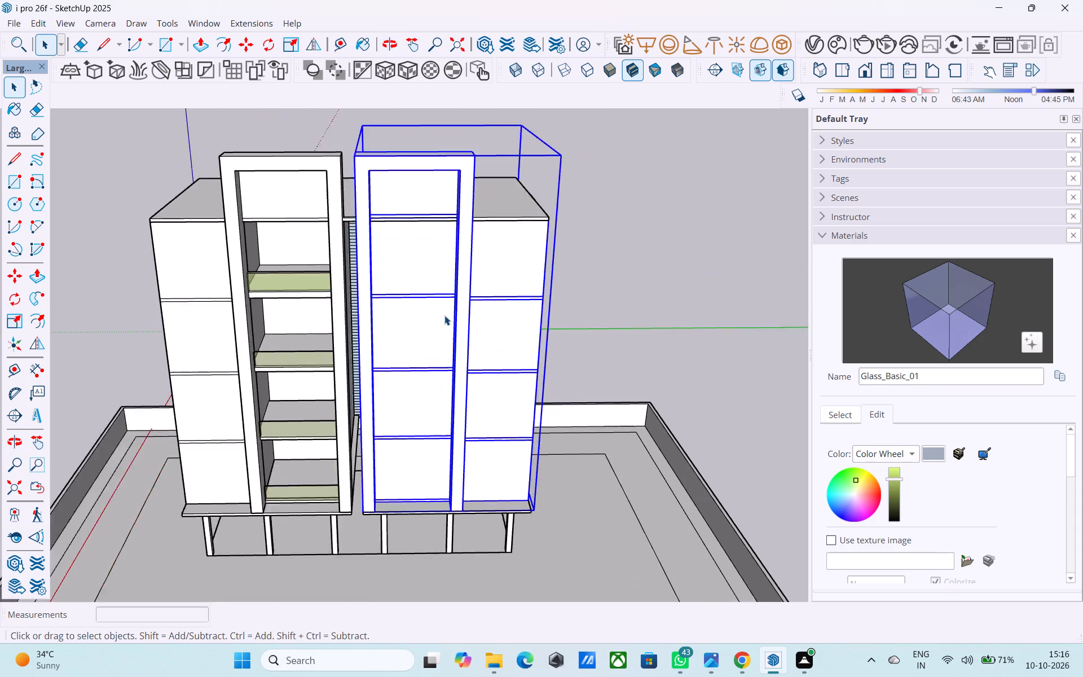
scroll(444, 315, up, 2)
scroll(444, 314, down, 8)
middle_drag(411, 327, 655, 287)
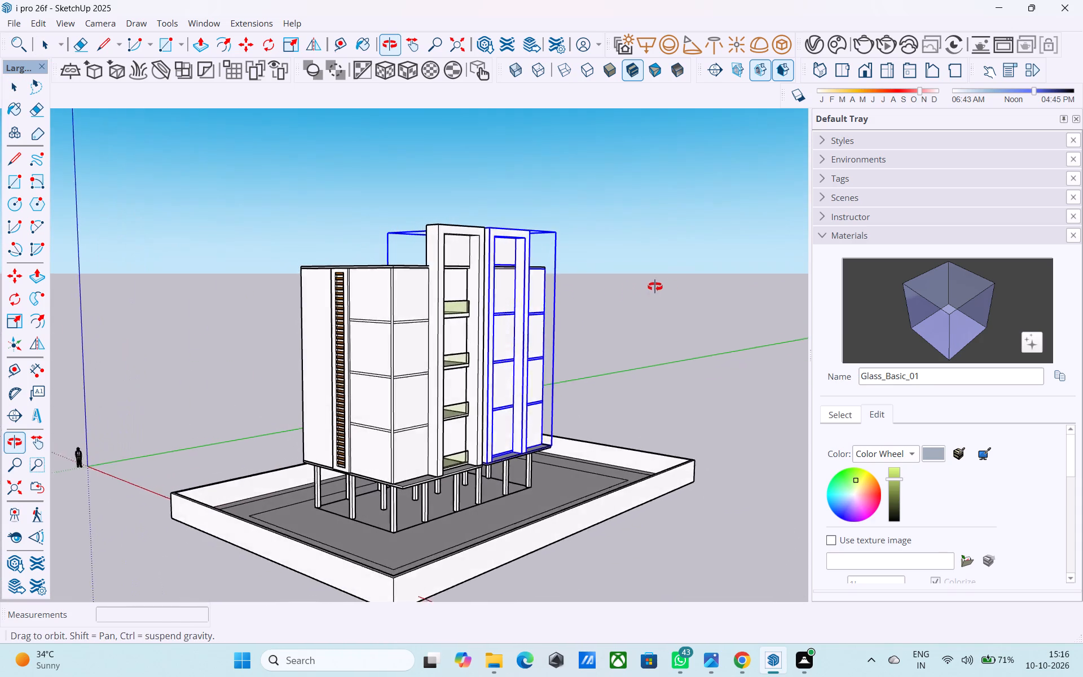
middle_drag(655, 287, 745, 326)
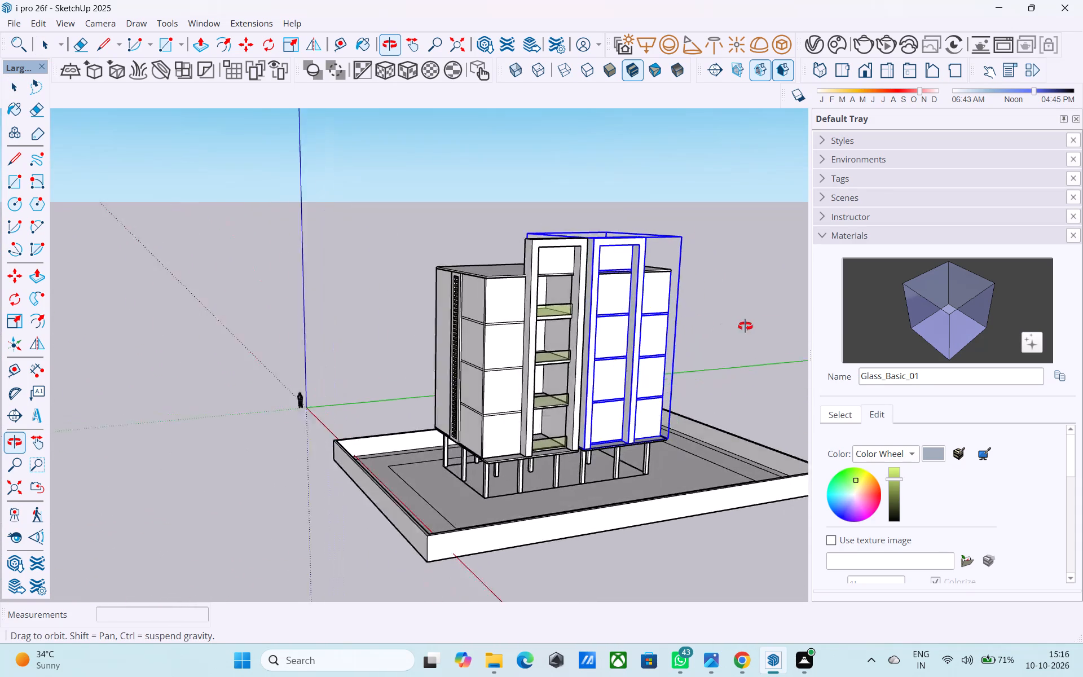
middle_drag(745, 326, 307, 368)
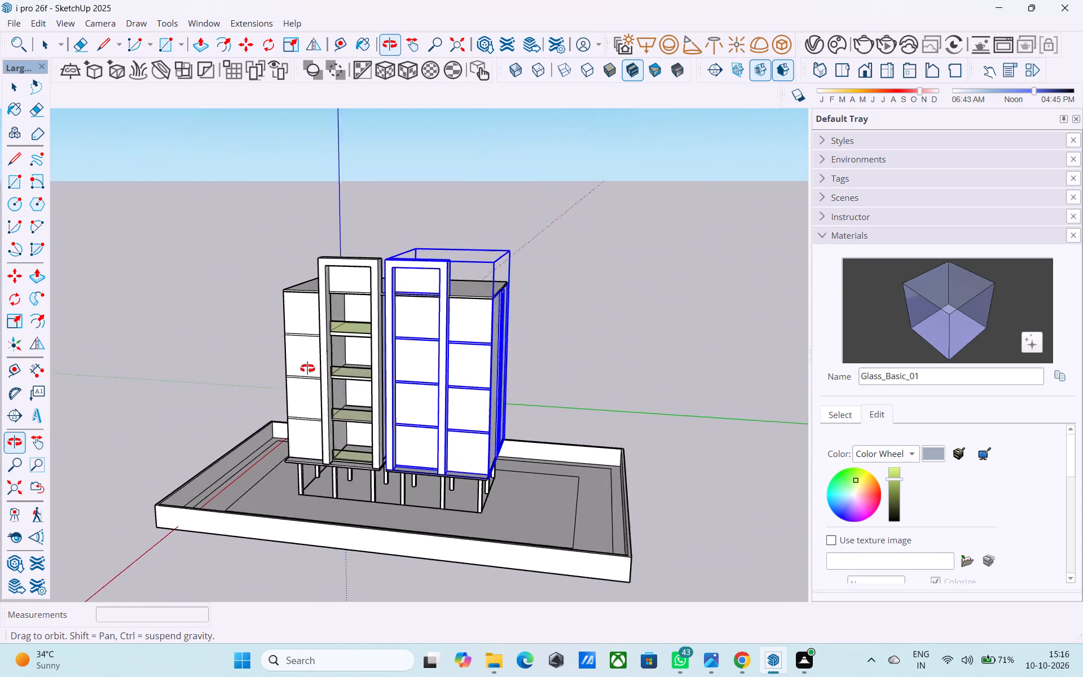
middle_drag(307, 368, 602, 323)
scroll(363, 345, up, 6)
middle_drag(443, 356, 411, 351)
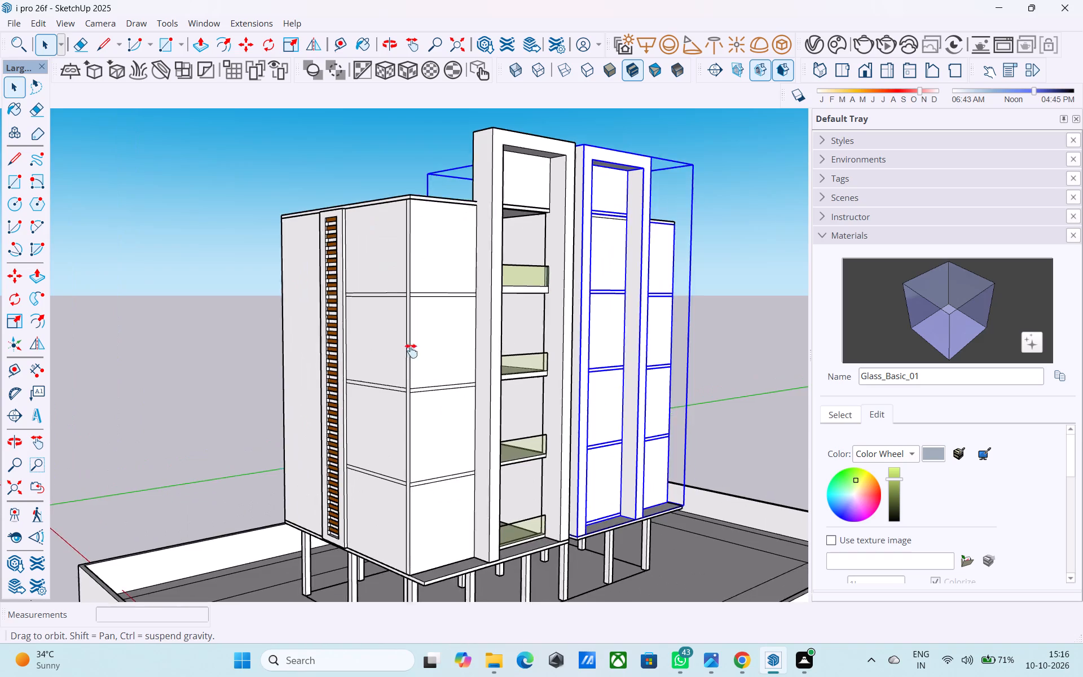
middle_drag(411, 351, 588, 341)
scroll(588, 341, up, 4)
shift+middle_drag(567, 345, 476, 378)
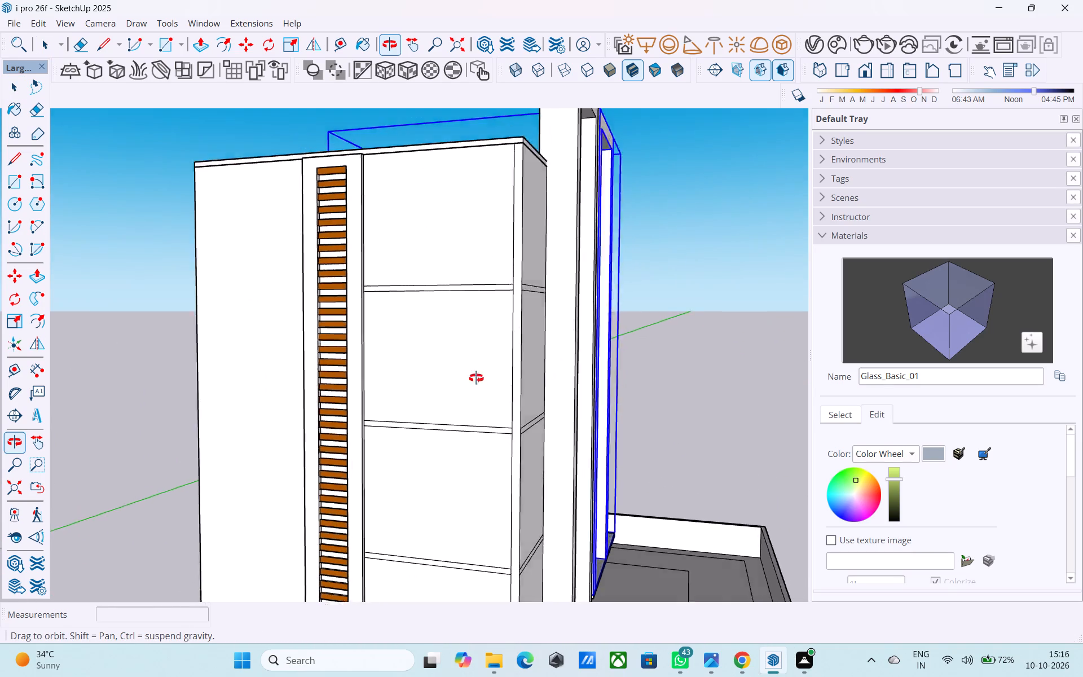
shift+middle_drag(476, 378, 241, 399)
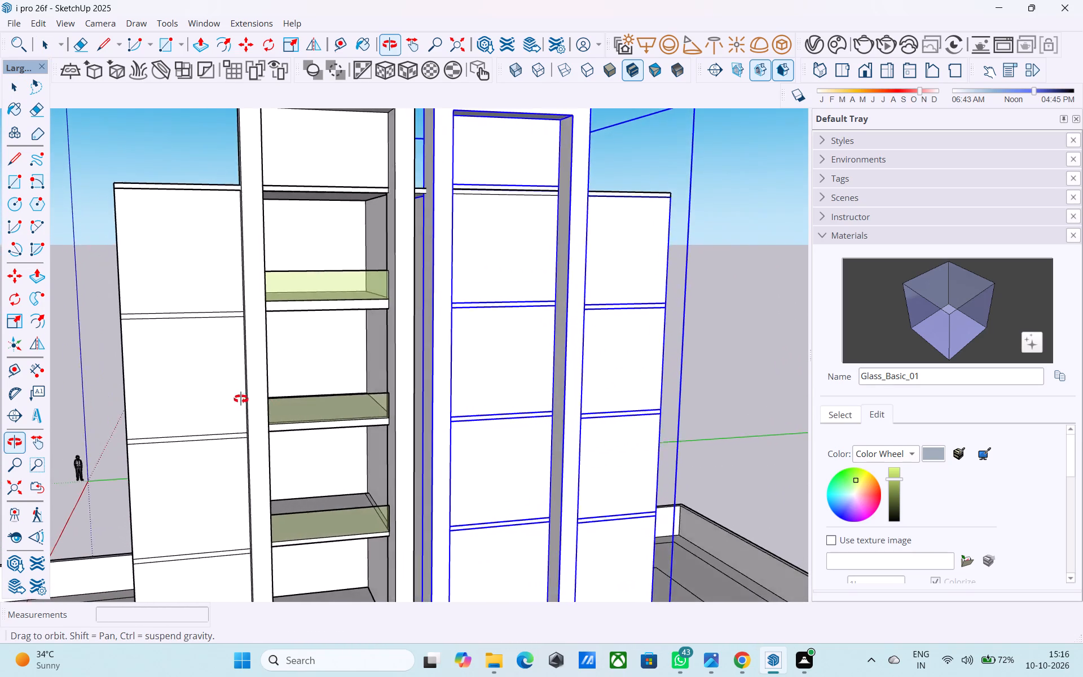
shift+middle_drag(241, 399, 495, 420)
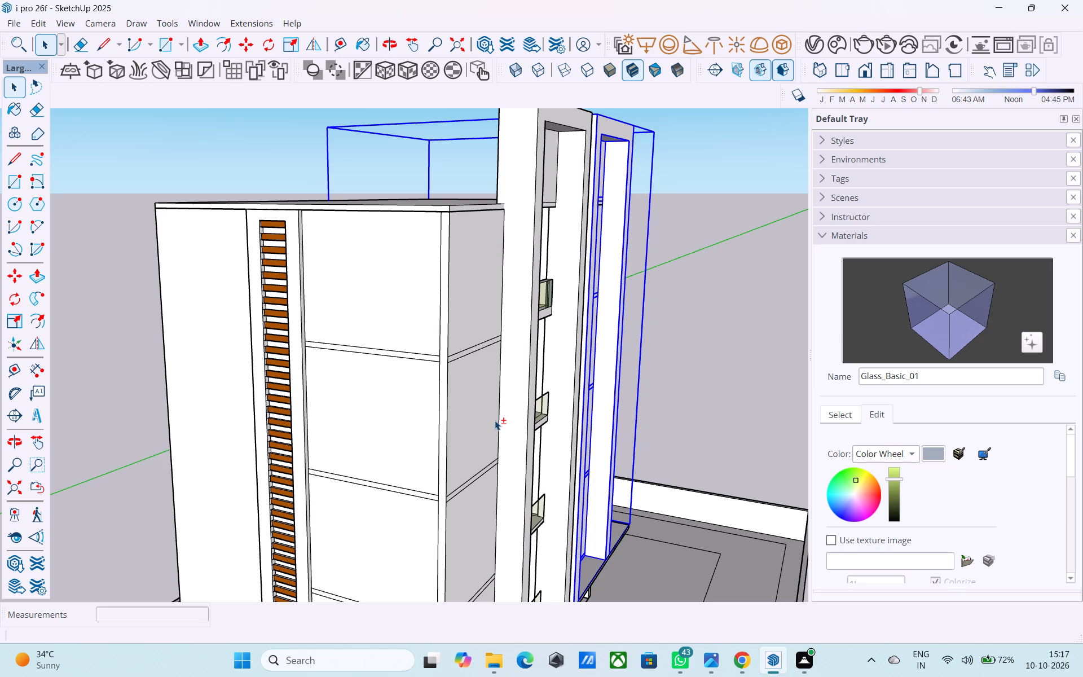
scroll(465, 342, down, 3)
middle_drag(465, 342, 213, 295)
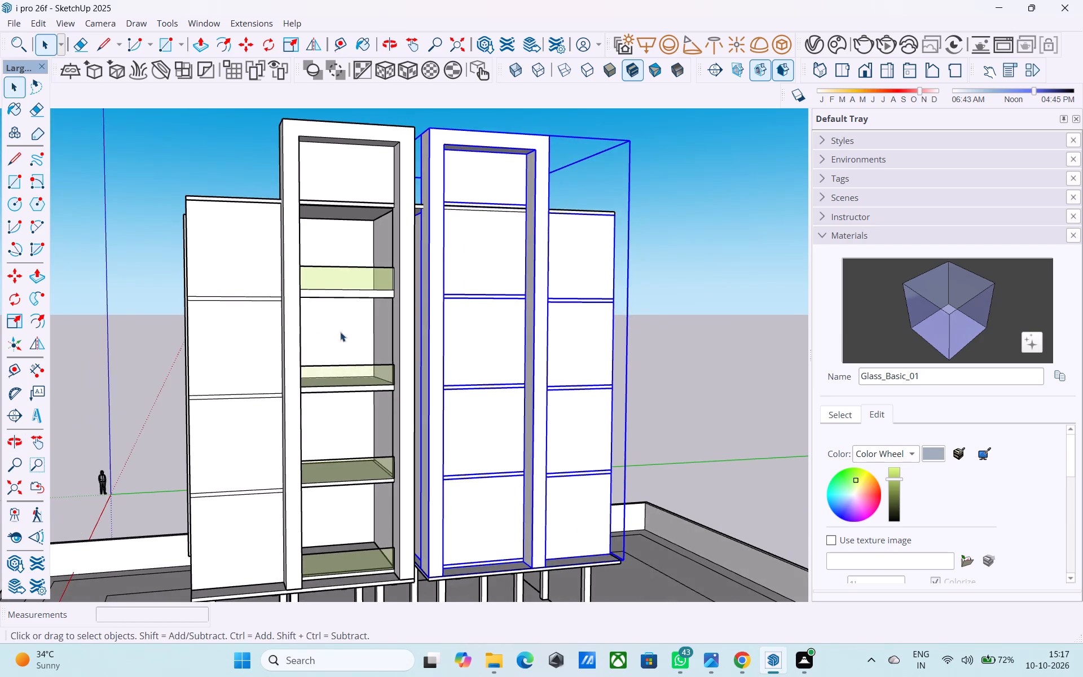
scroll(346, 333, up, 3)
scroll(363, 418, up, 3)
scroll(363, 416, down, 6)
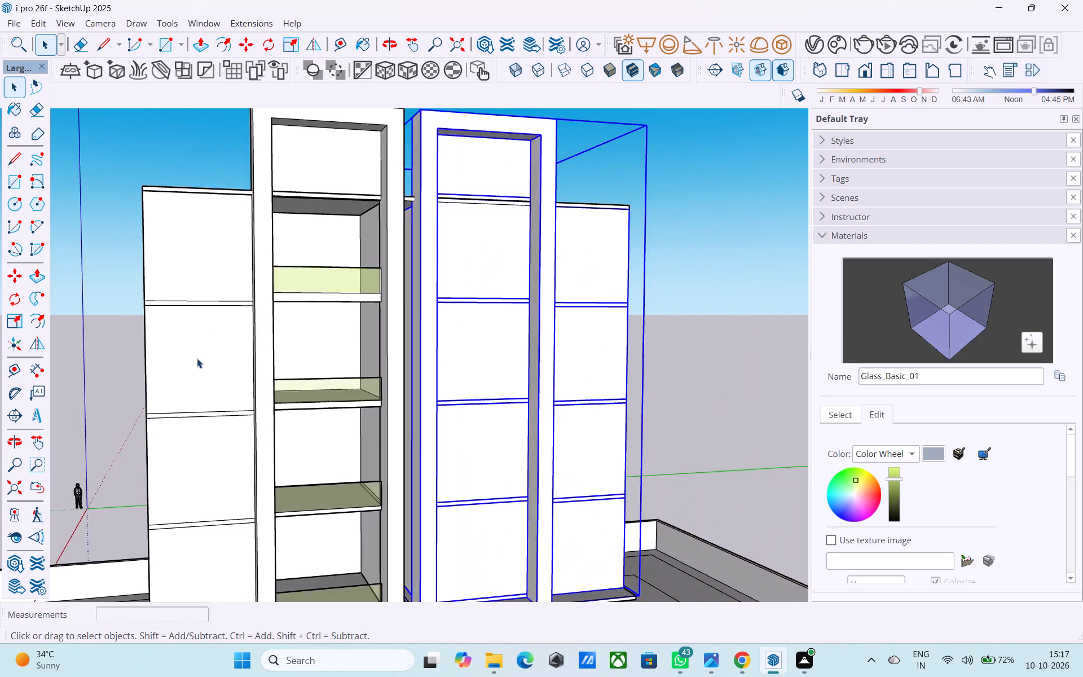
scroll(197, 358, down, 4)
scroll(281, 468, up, 2)
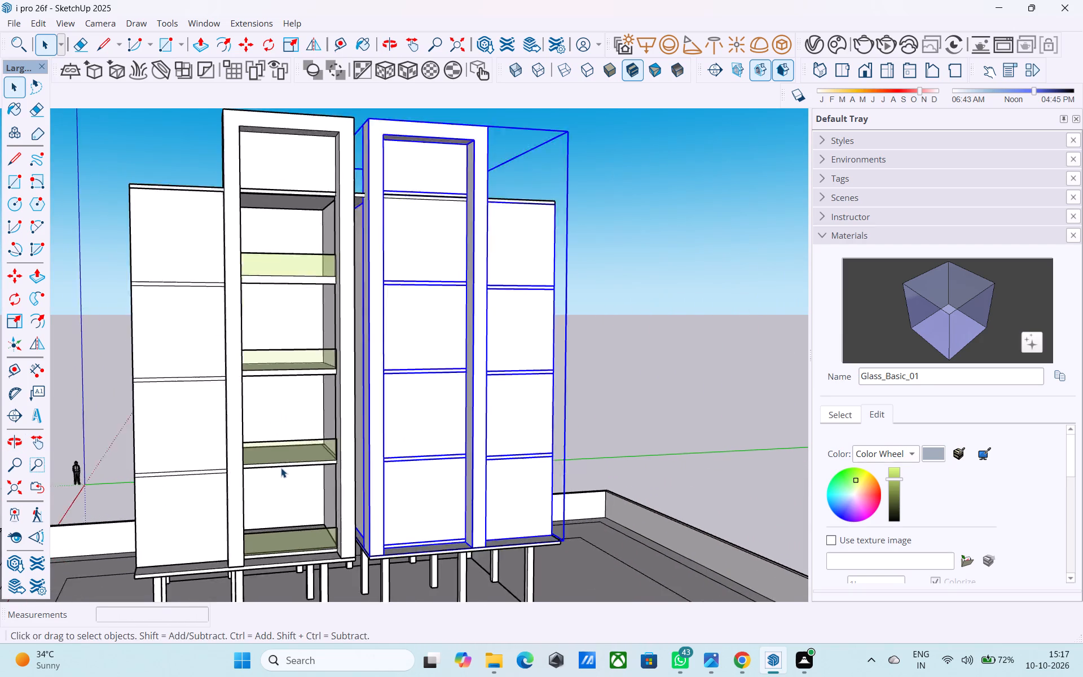
scroll(281, 468, up, 13)
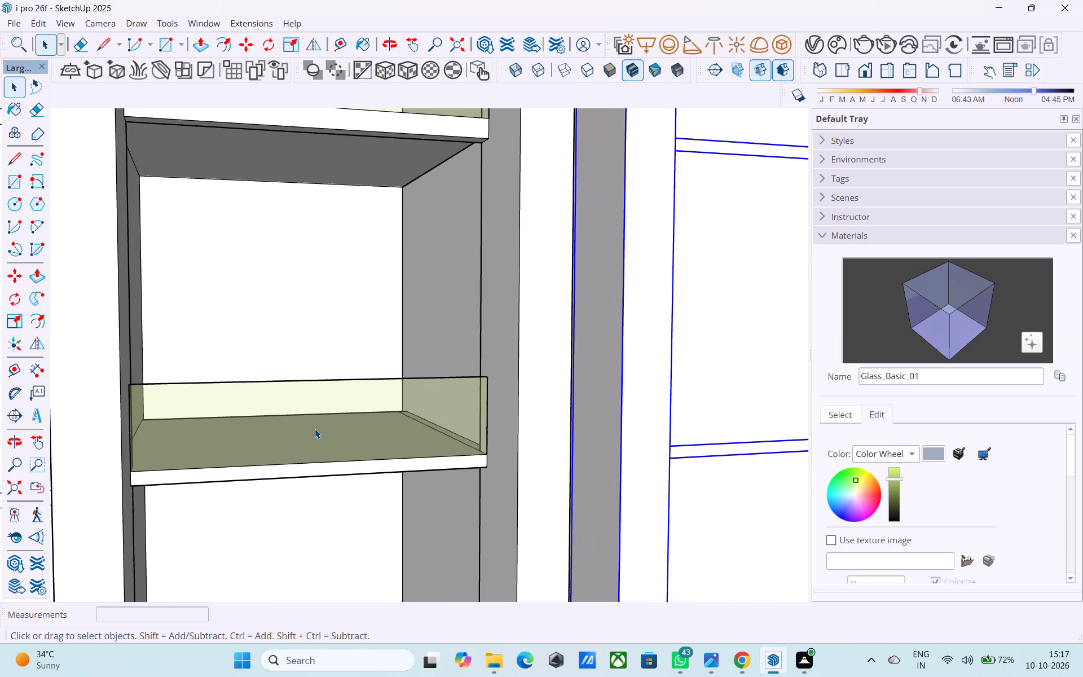
Browse the Glass and Asphalt & Concrete material collections, and switch to the In Model materials.
click(834, 412)
click(870, 372)
click(869, 378)
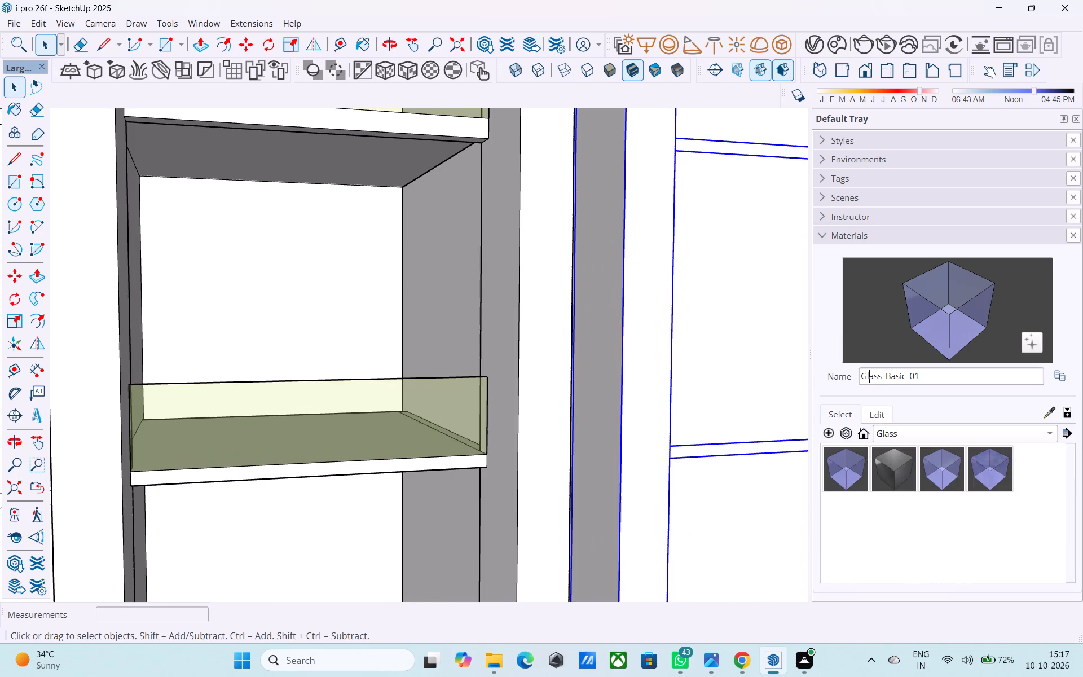
click(915, 381)
click(841, 417)
click(874, 409)
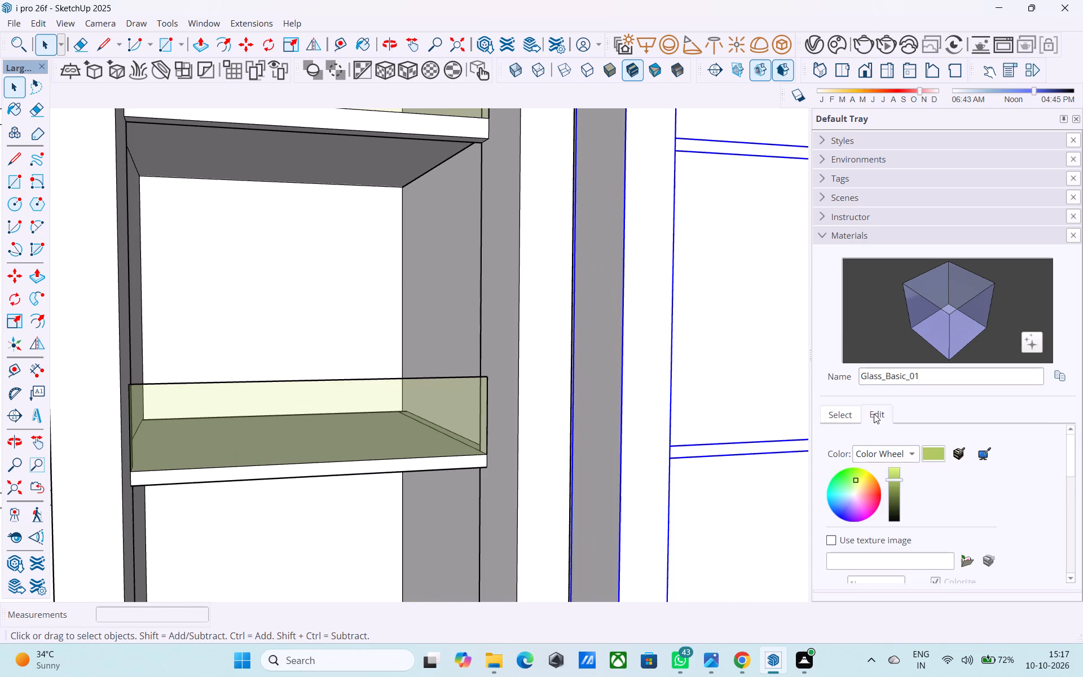
click(857, 417)
click(893, 438)
click(894, 397)
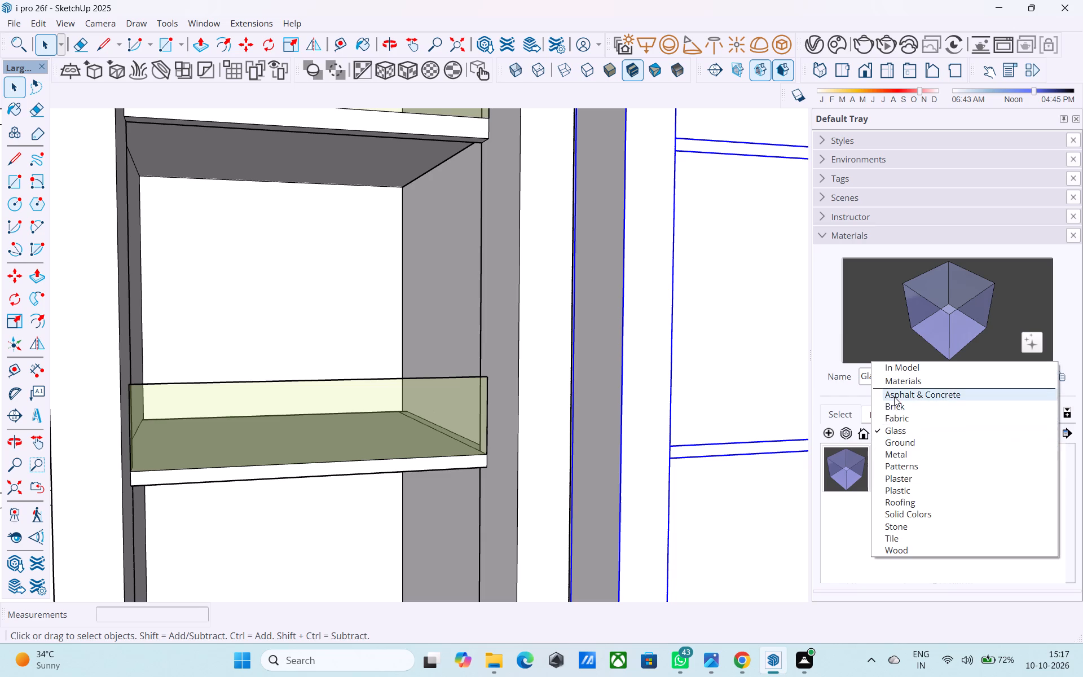
click(906, 430)
click(896, 396)
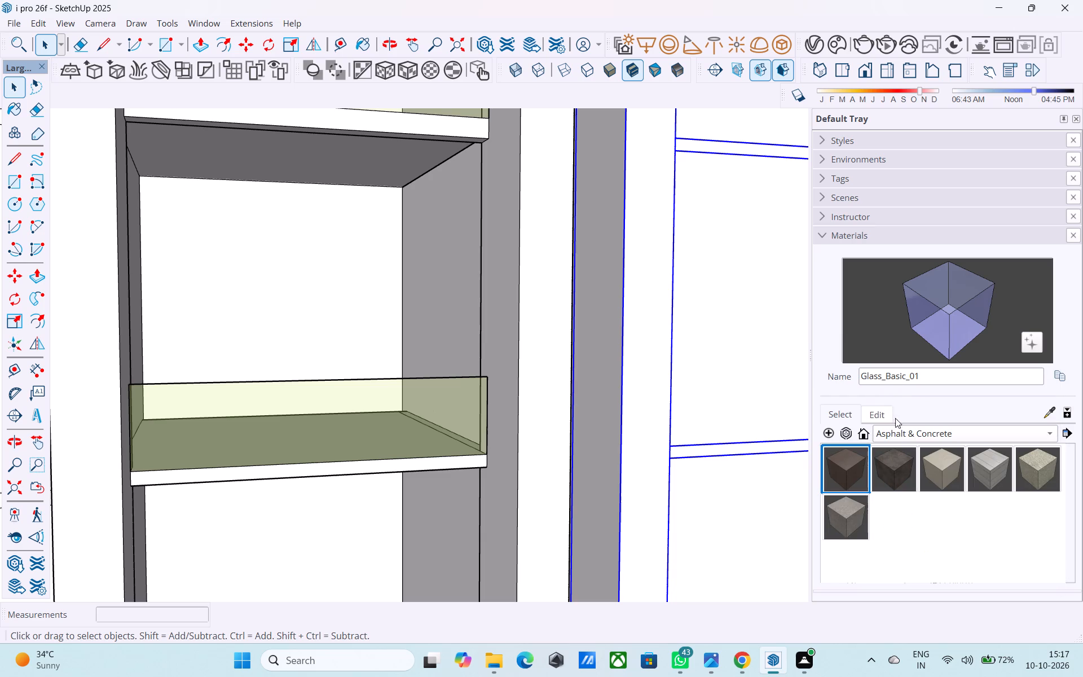
scroll(856, 456, up, 5)
click(904, 434)
click(901, 428)
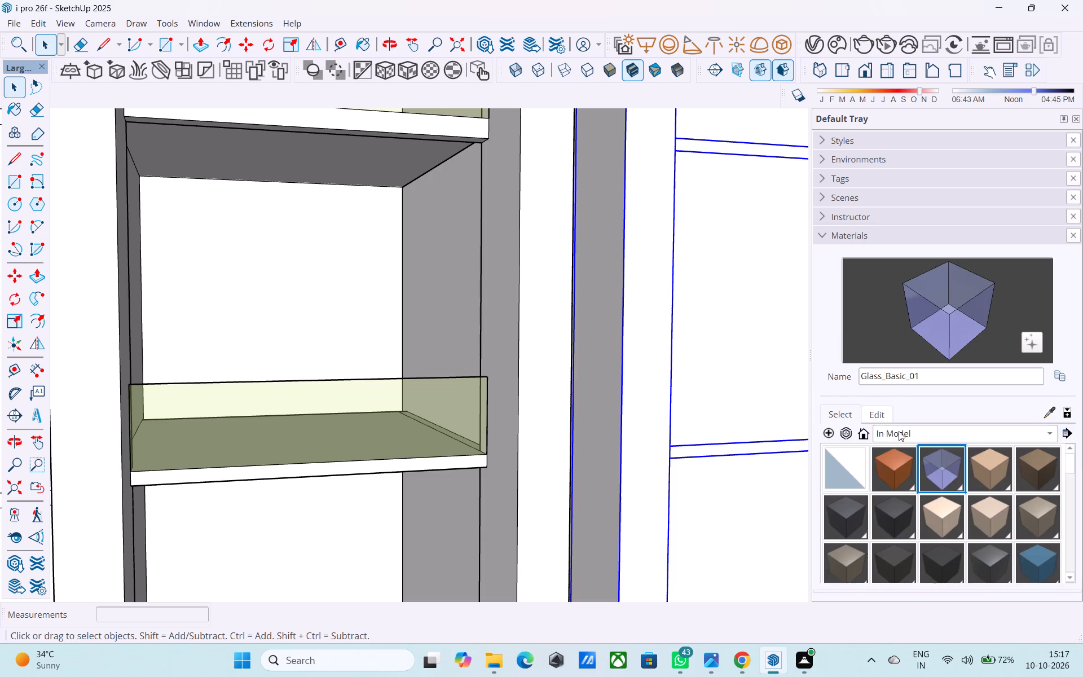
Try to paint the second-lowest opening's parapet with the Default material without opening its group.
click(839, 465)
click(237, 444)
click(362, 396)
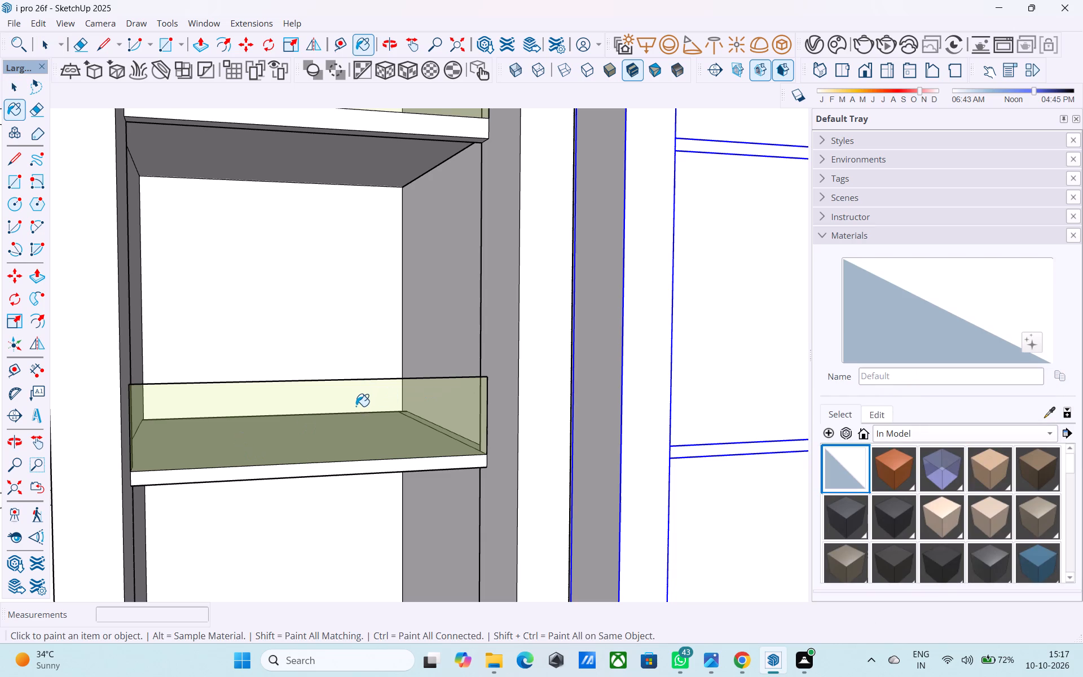
Open the building group and paint the second-lowest opening's parapet face with the Default material.
scroll(355, 406, down, 1)
key(space)
double_click(352, 393)
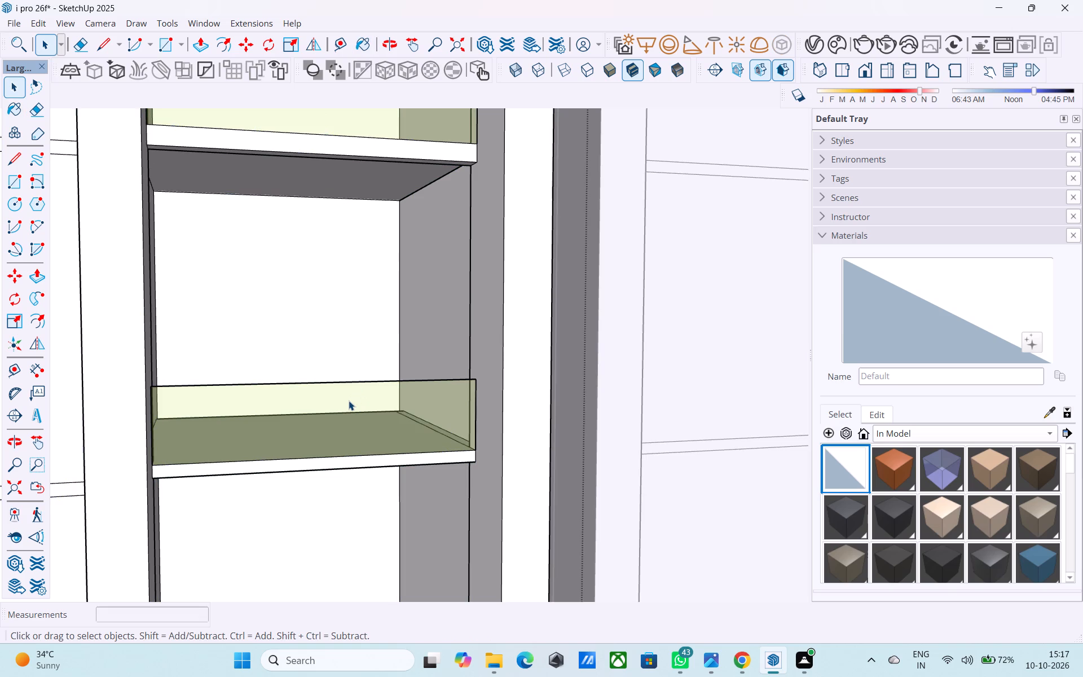
click(349, 401)
click(833, 464)
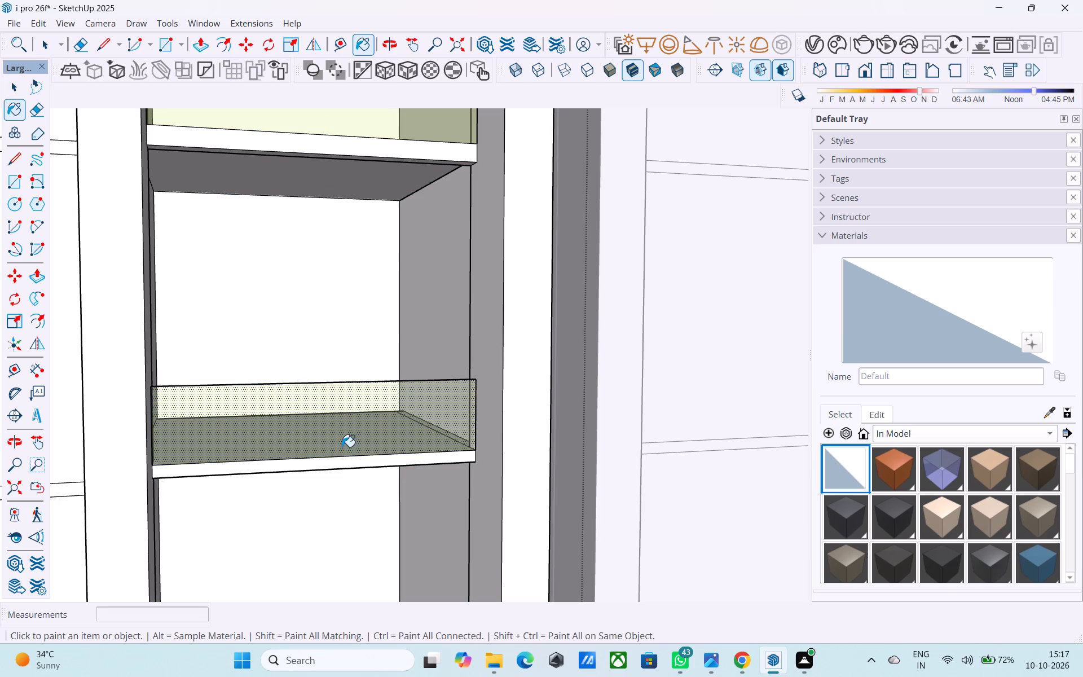
click(341, 434)
Inspect the Default-painted parapet against the glass parapets of the other openings from several angles.
scroll(353, 429, down, 8)
middle_drag(418, 445, 394, 436)
key(space)
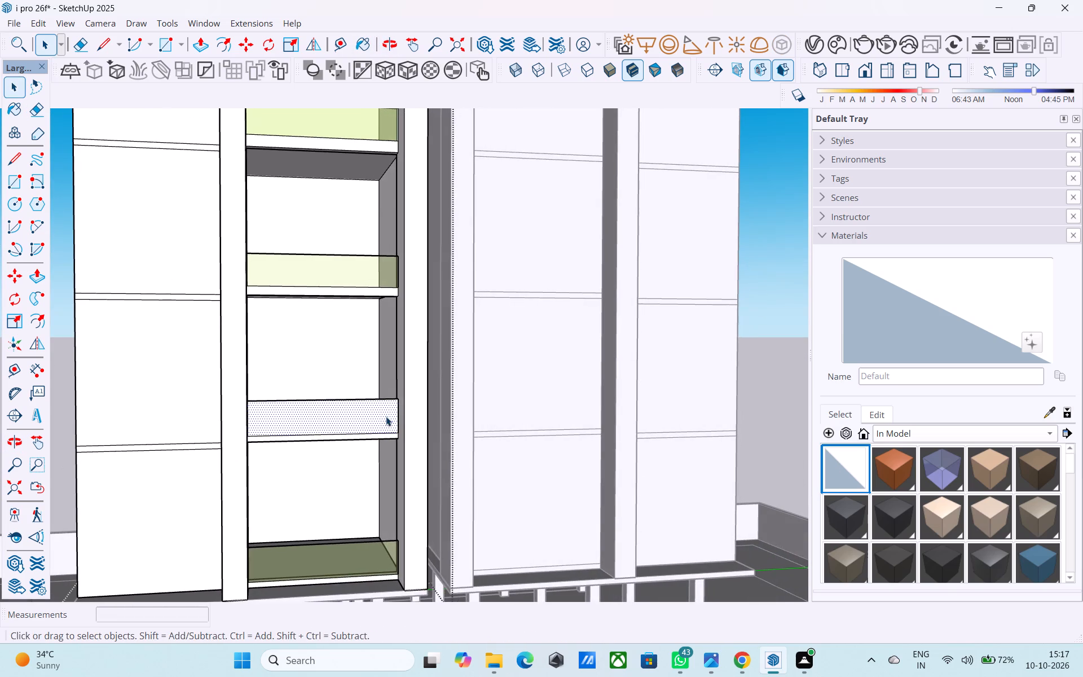
scroll(394, 421, down, 3)
shift+middle_drag(388, 428, 398, 419)
scroll(384, 421, up, 5)
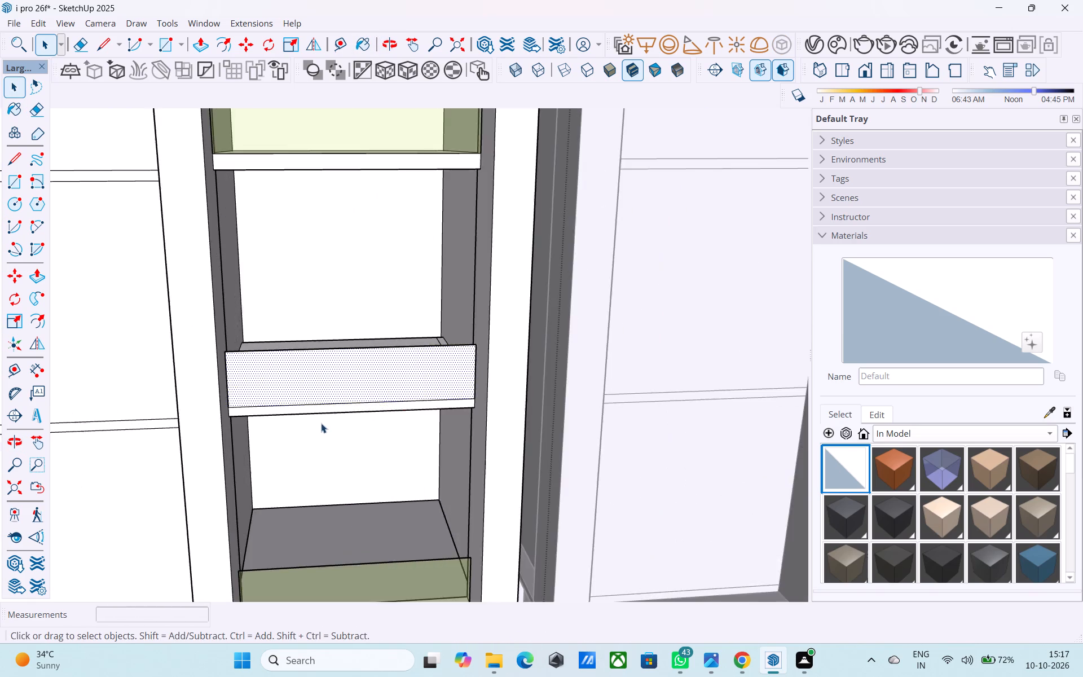
scroll(321, 423, up, 3)
scroll(318, 420, down, 3)
middle_drag(317, 420, 314, 403)
scroll(315, 404, down, 2)
middle_drag(315, 405, 318, 342)
middle_drag(318, 344, 340, 384)
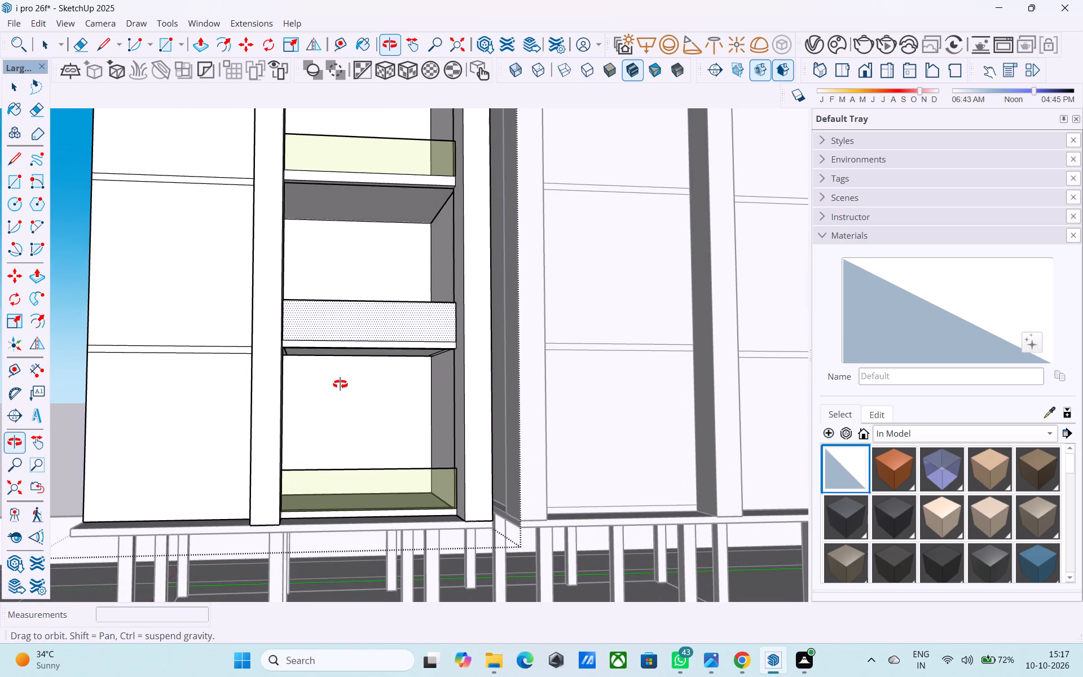
middle_drag(340, 384, 350, 507)
scroll(353, 436, down, 1)
shift+middle_drag(353, 439, 353, 489)
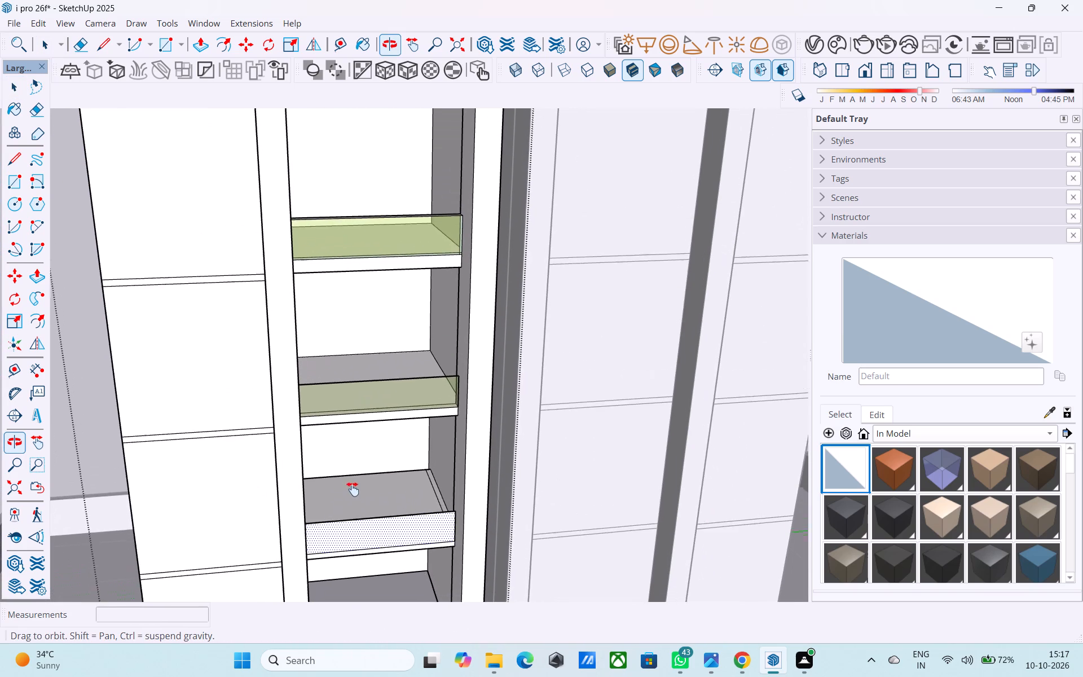
Examine the second-lowest opening's Default-painted parapet and the floor slab and side walls inside its recess from several angles.
shift+middle_drag(353, 489, 367, 519)
shift+scroll(344, 446, down, 1)
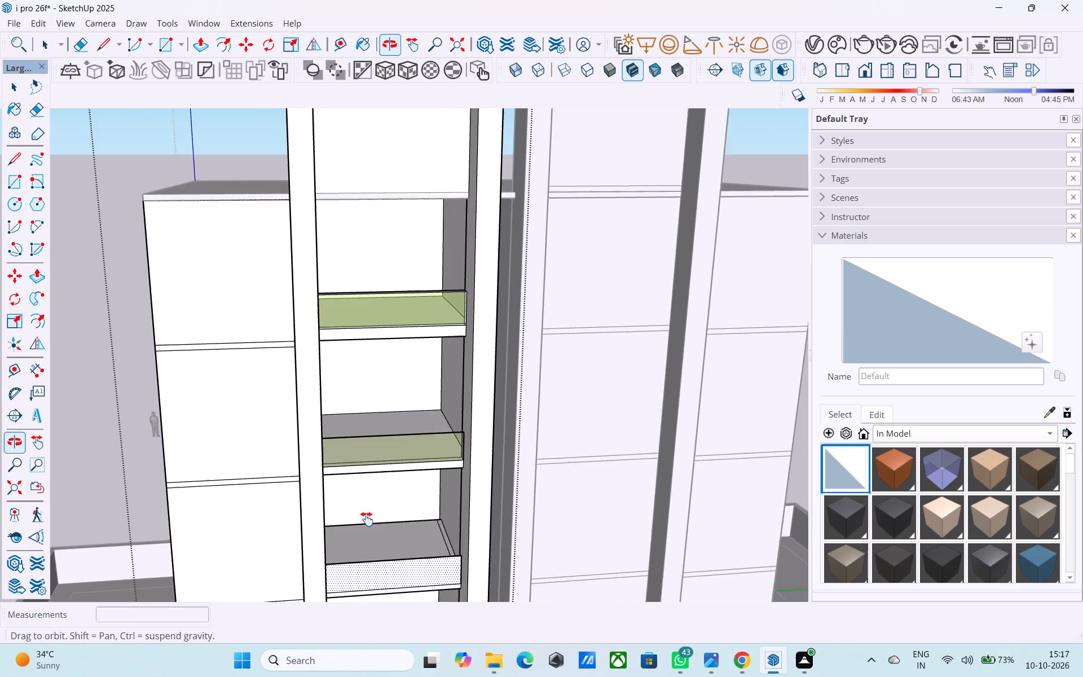
shift+middle_drag(367, 519, 339, 471)
scroll(333, 456, up, 4)
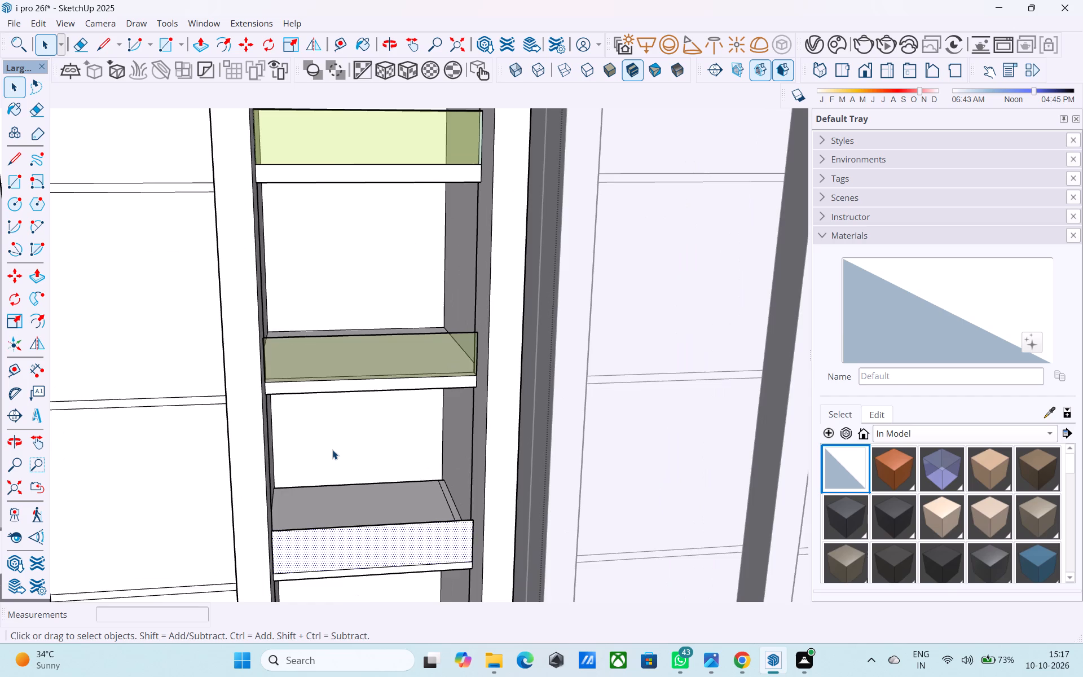
scroll(332, 450, down, 3)
shift+middle_drag(403, 493, 399, 449)
middle_drag(399, 449, 394, 491)
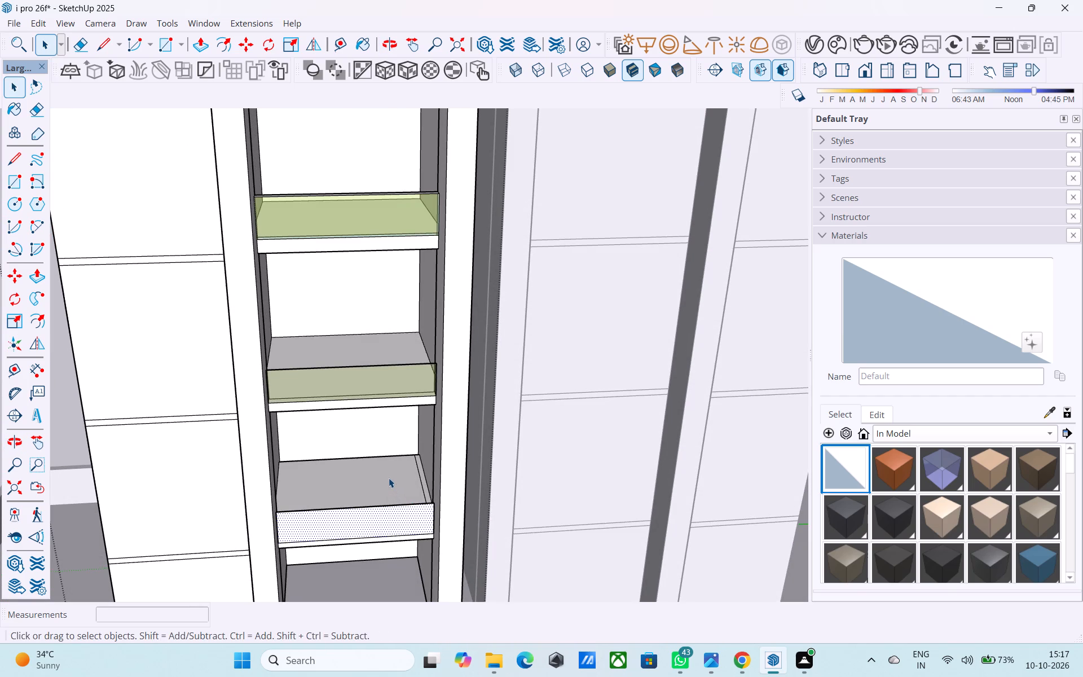
shift+middle_drag(412, 492, 433, 462)
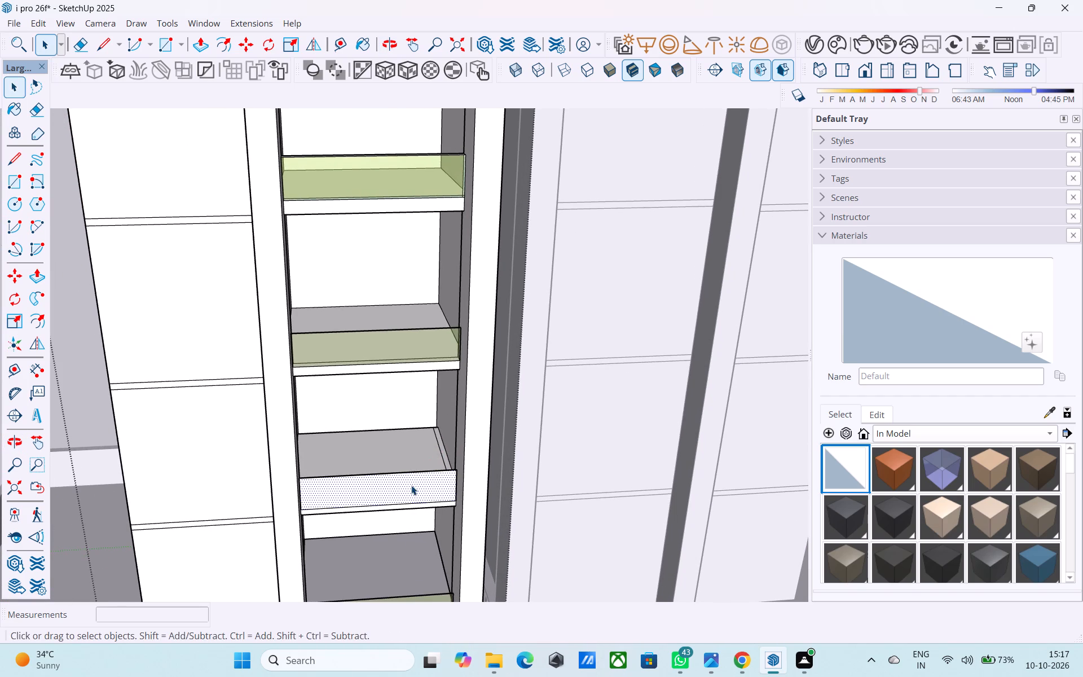
middle_drag(384, 497, 398, 490)
scroll(398, 490, up, 11)
middle_drag(424, 447, 410, 451)
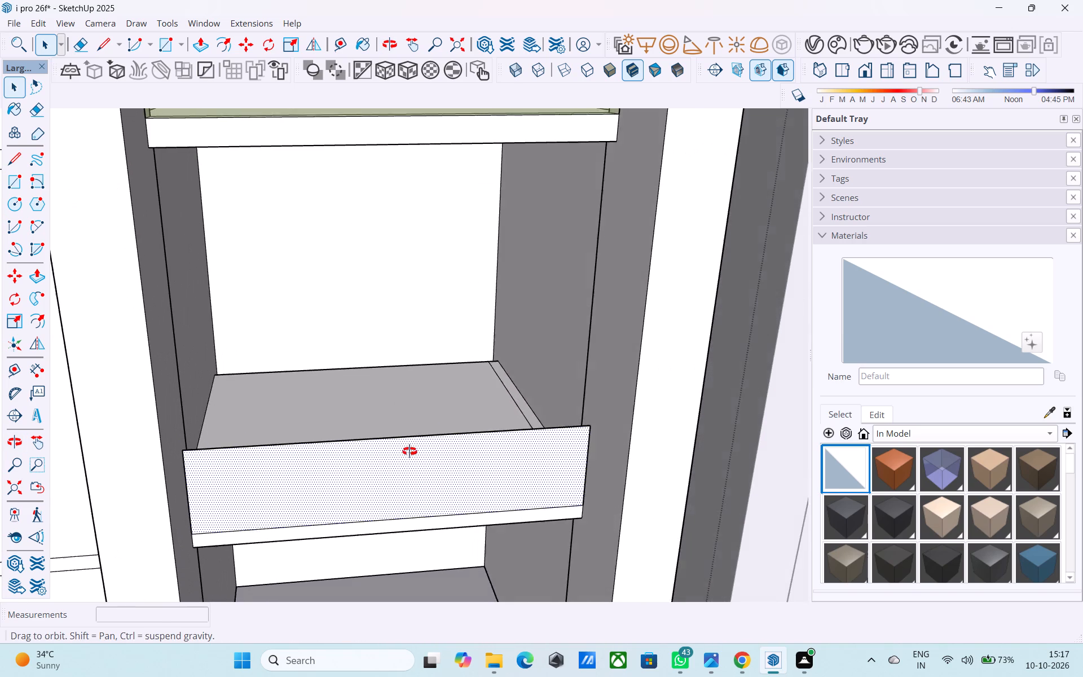
middle_drag(410, 451, 378, 481)
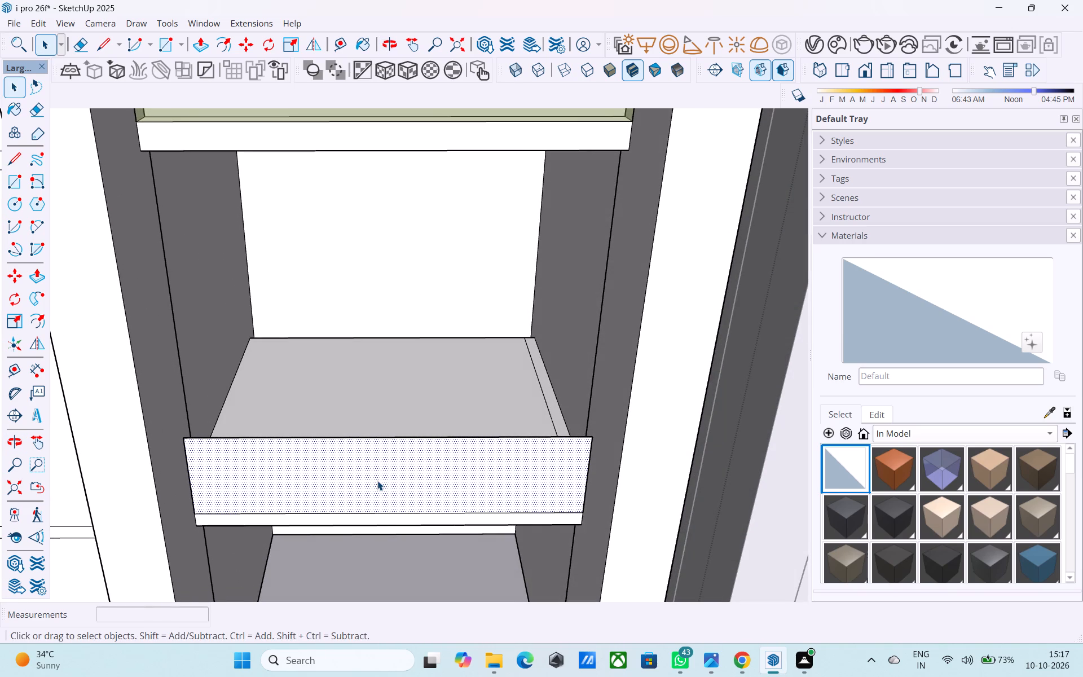
scroll(292, 319, up, 5)
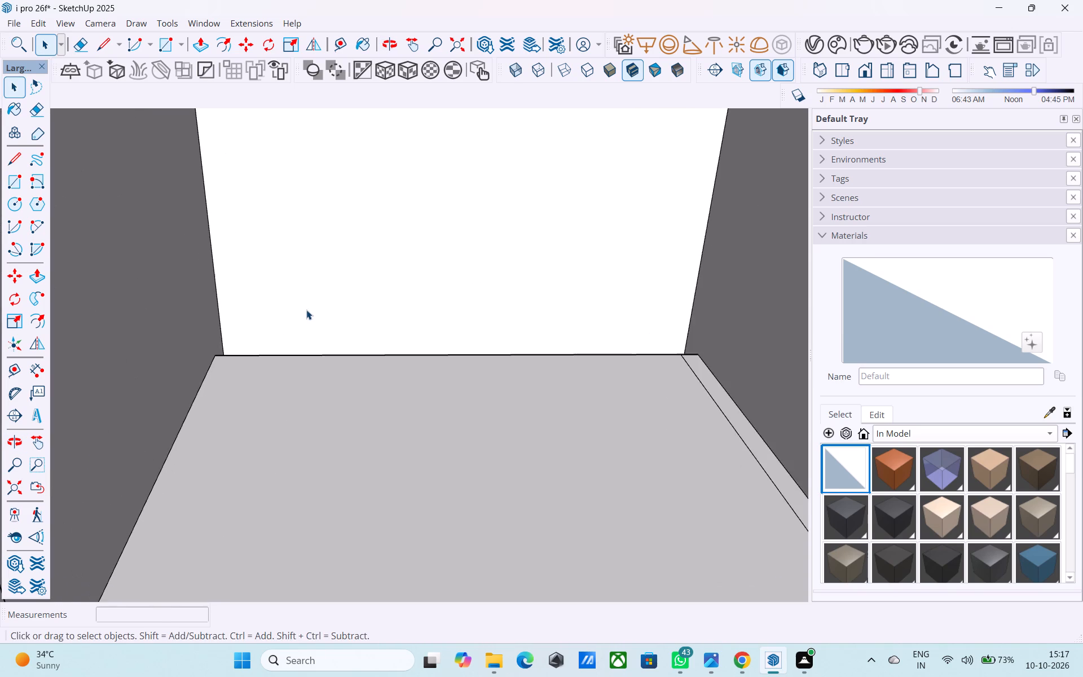
middle_drag(312, 309, 298, 327)
scroll(297, 332, up, 6)
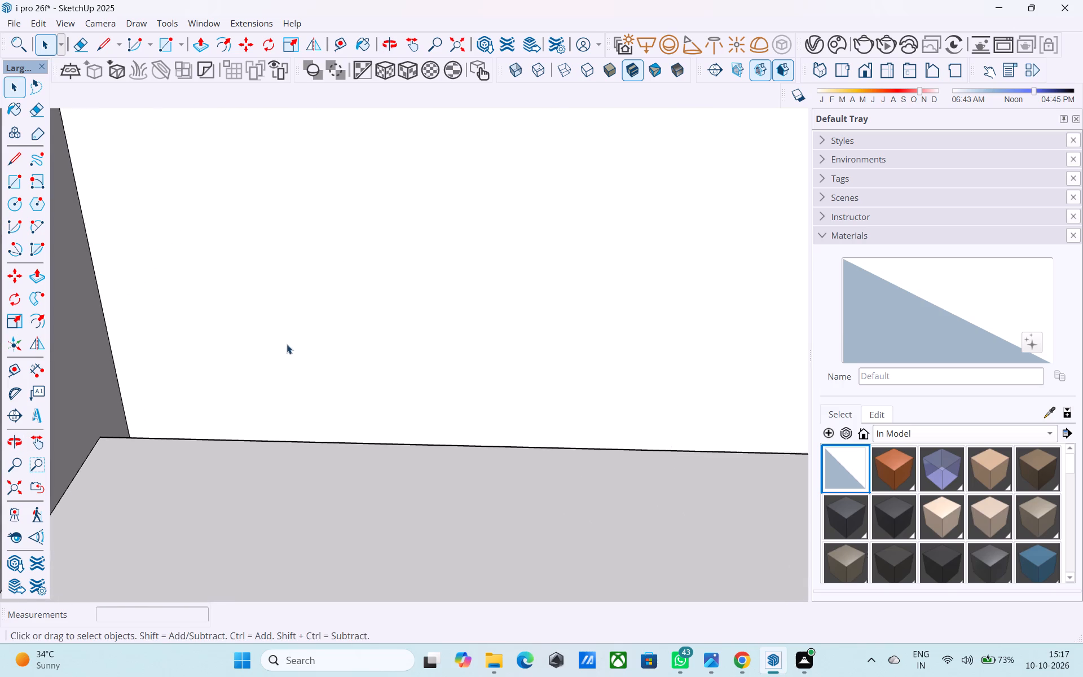
middle_drag(279, 345, 65, 411)
middle_drag(205, 386, 71, 365)
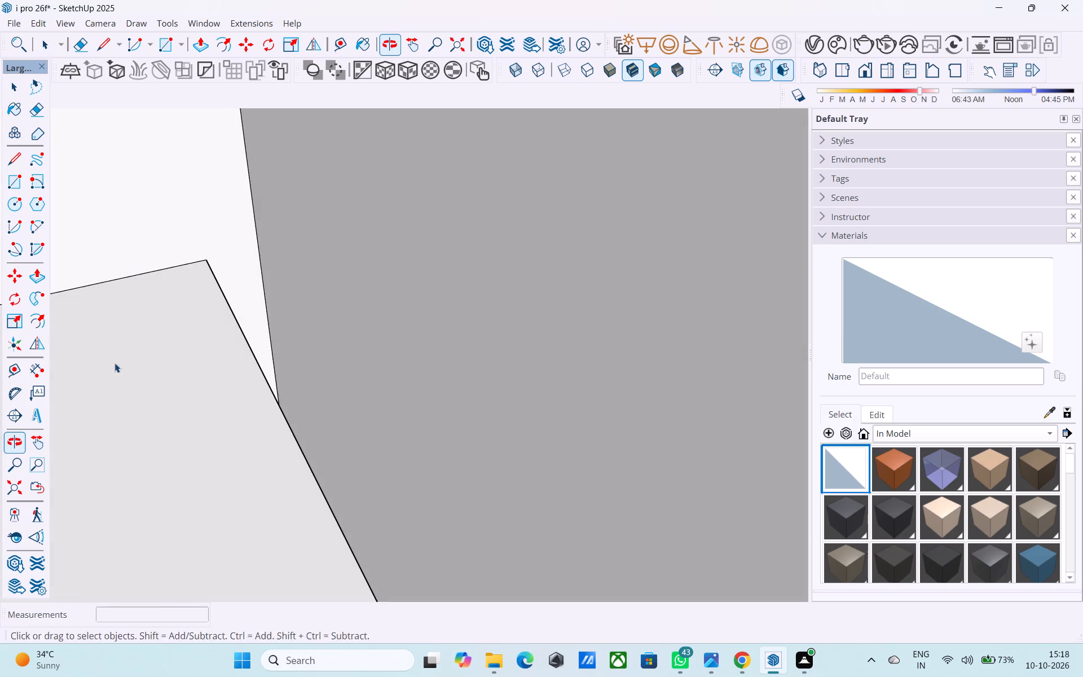
middle_drag(174, 357, 74, 337)
middle_drag(123, 337, 250, 329)
scroll(235, 351, down, 6)
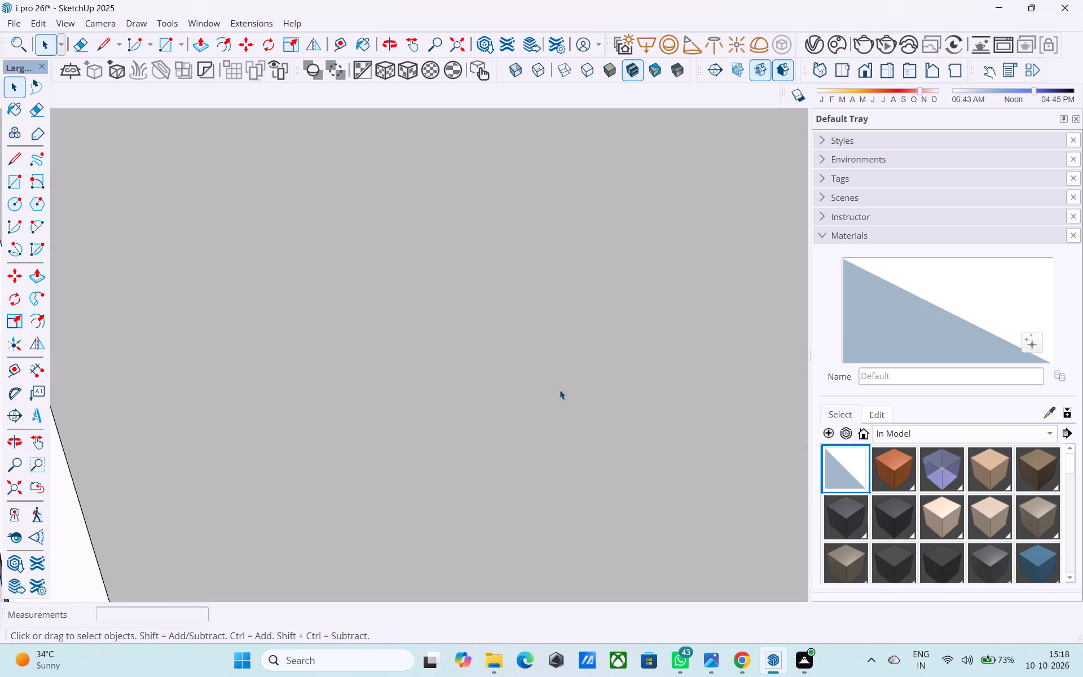
scroll(560, 390, down, 1)
middle_drag(322, 427, 606, 359)
scroll(606, 359, down, 20)
scroll(606, 359, down, 9)
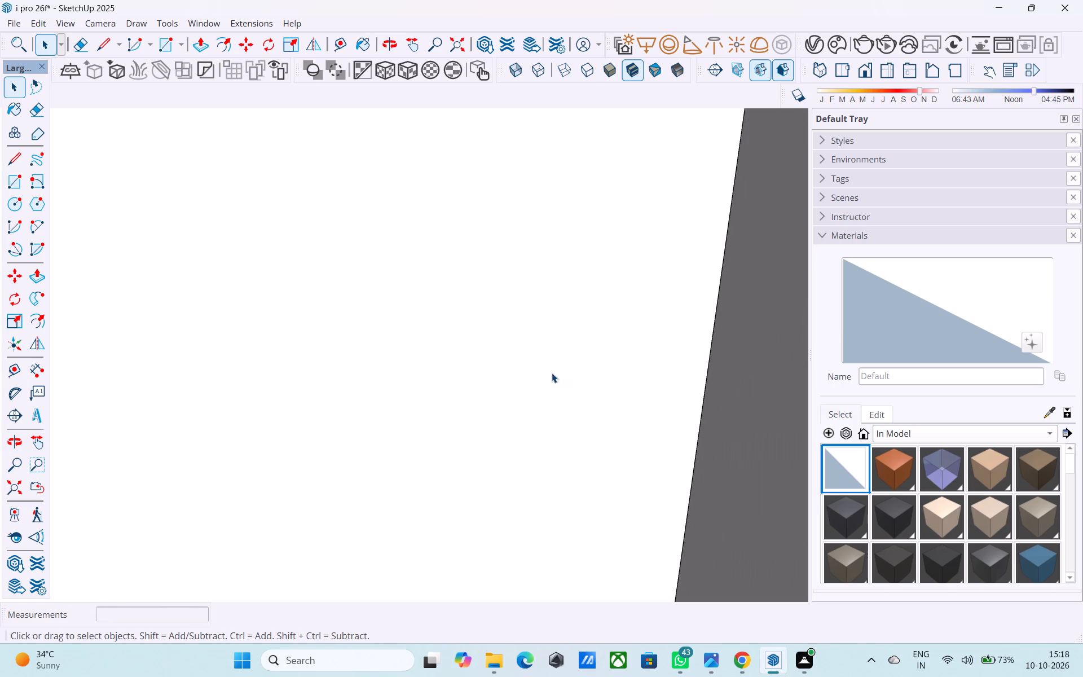
scroll(545, 362, down, 20)
scroll(545, 362, down, 6)
middle_click(556, 341)
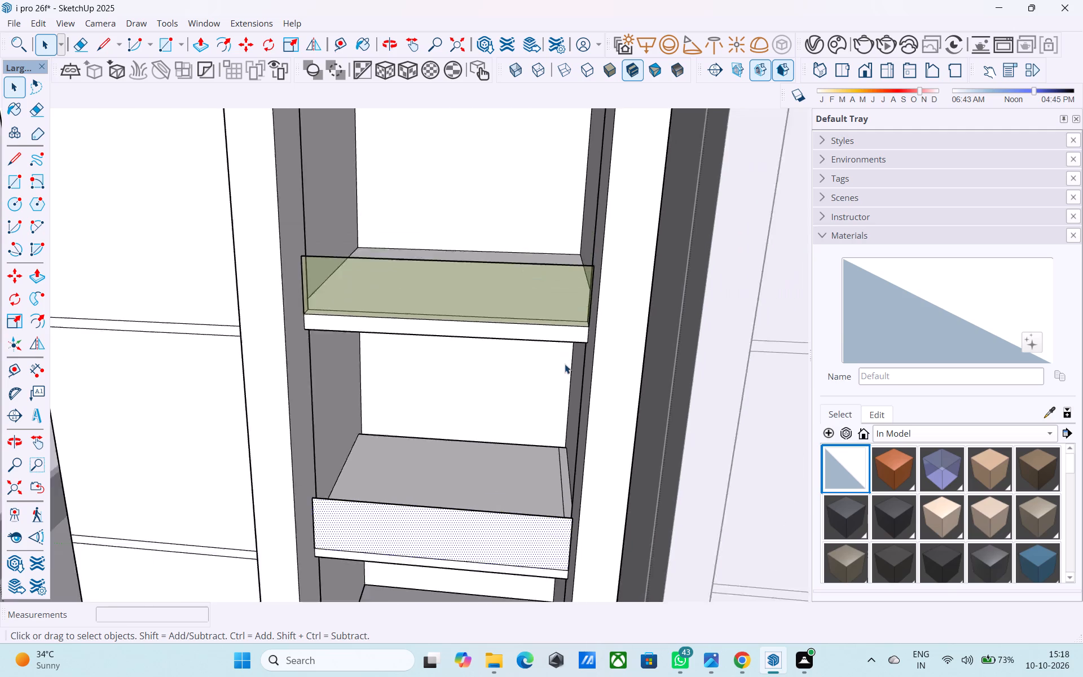
scroll(541, 379, down, 1)
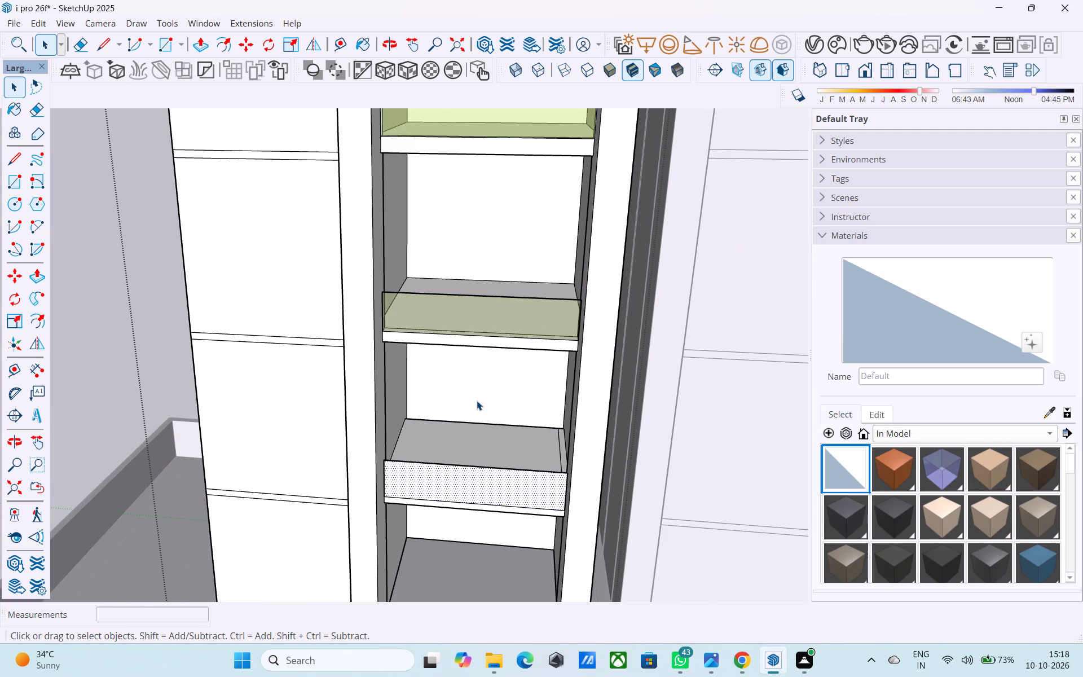
scroll(476, 399, down, 2)
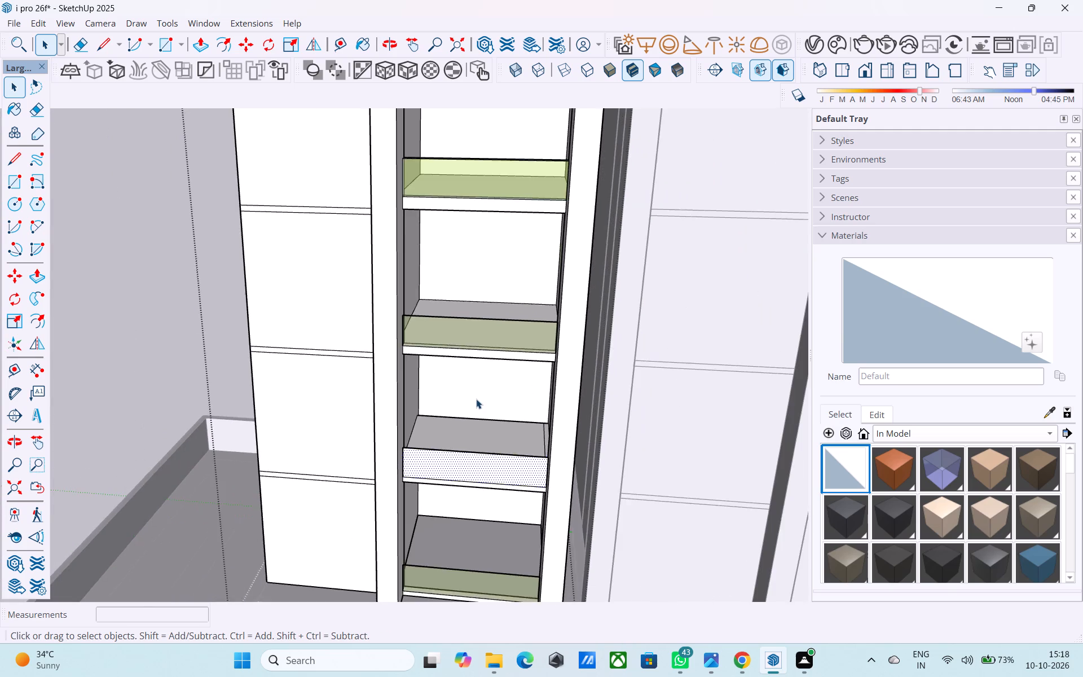
middle_drag(476, 398, 447, 465)
scroll(442, 338, up, 19)
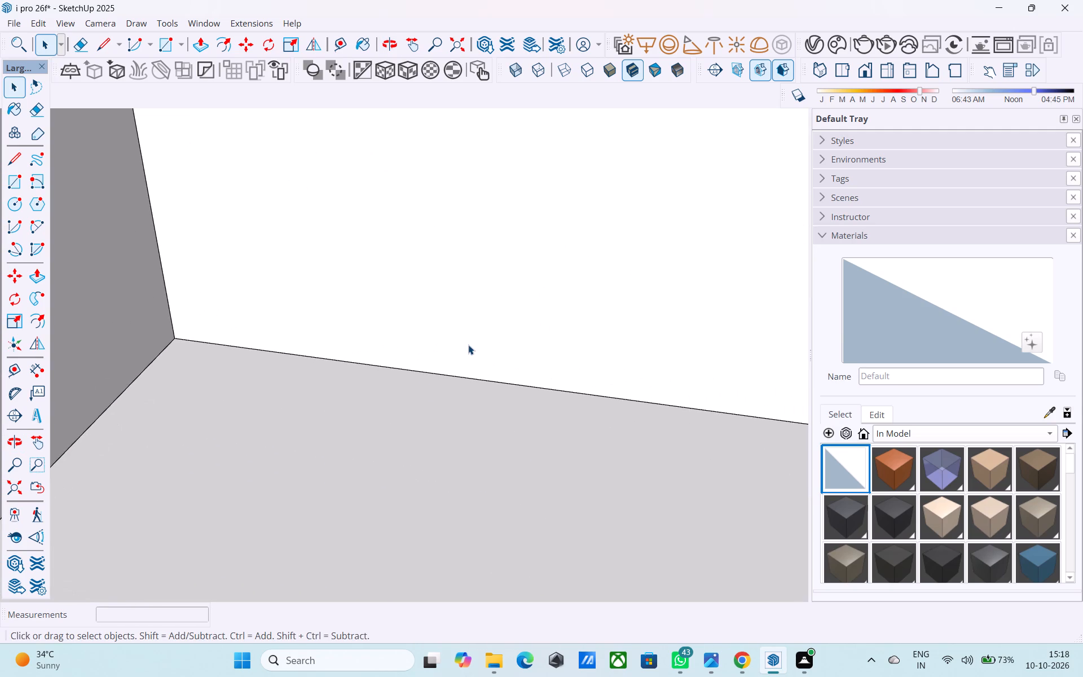
shift+middle_drag(468, 345, 155, 441)
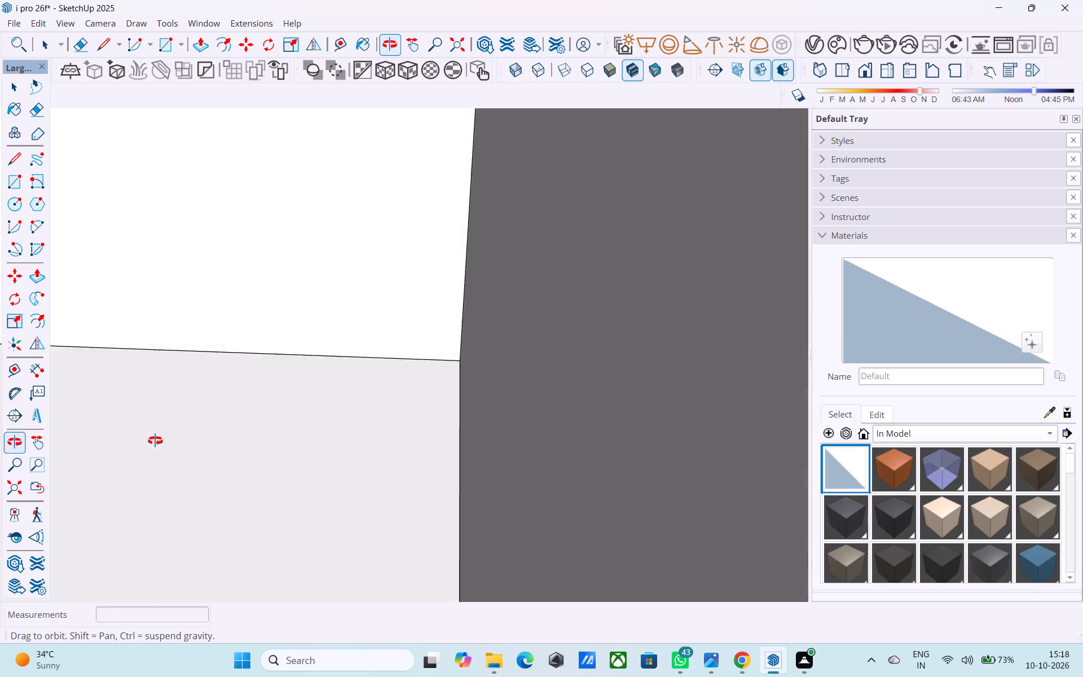
shift+middle_drag(155, 441, 576, 348)
scroll(579, 320, down, 9)
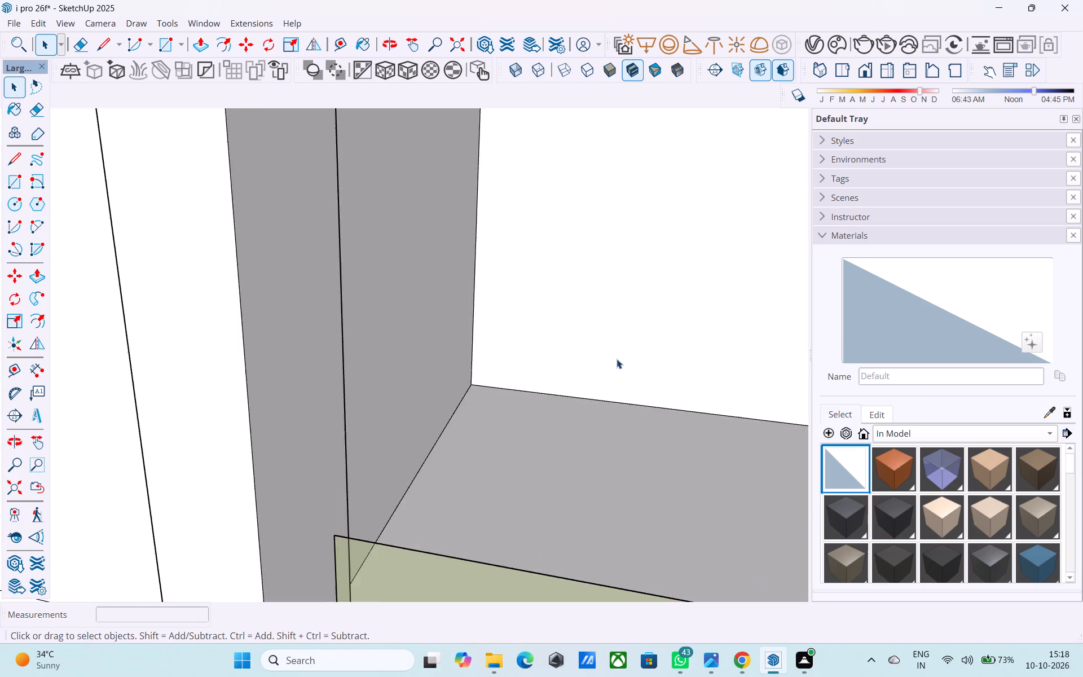
scroll(617, 359, down, 12)
shift+middle_drag(607, 417, 492, 548)
shift+middle_drag(519, 516, 518, 336)
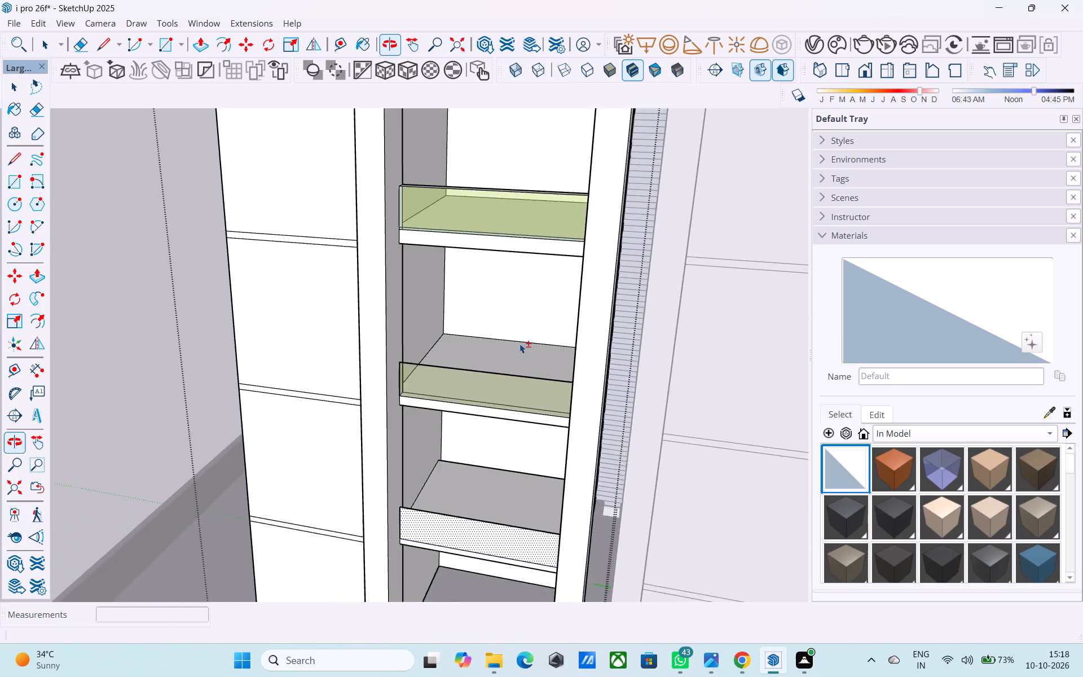
Push/pull the narrow side face of the floor slab in the second-lowest opening about 11 13/16" out to the adjacent side wall.
shift+middle_drag(505, 509, 501, 437)
shift+scroll(501, 437, up, 13)
shift+scroll(491, 417, down, 1)
shift+middle_drag(491, 443, 510, 527)
shift+scroll(510, 527, up, 1)
scroll(456, 315, up, 6)
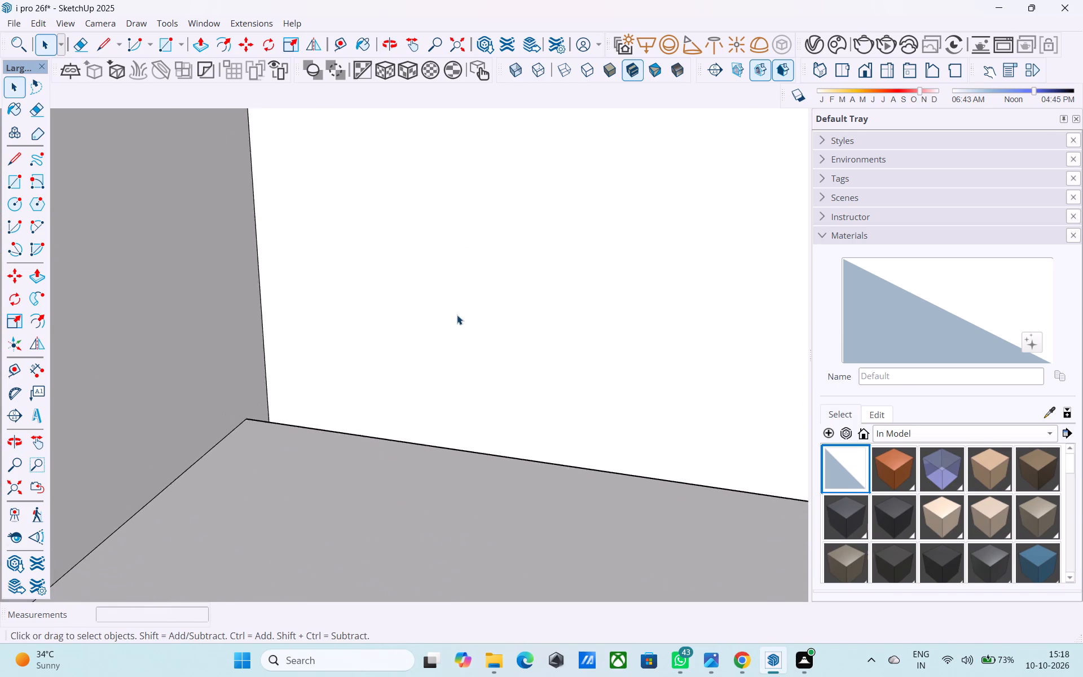
scroll(457, 315, up, 3)
middle_drag(466, 398, 116, 411)
middle_drag(197, 417, 161, 371)
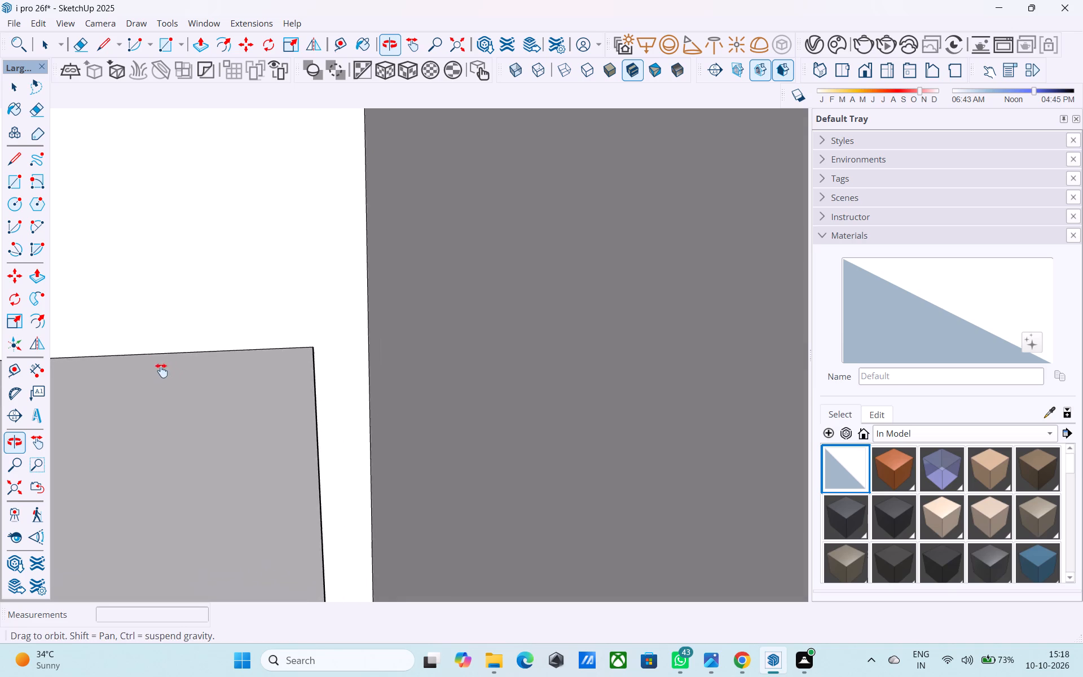
middle_drag(161, 371, 150, 330)
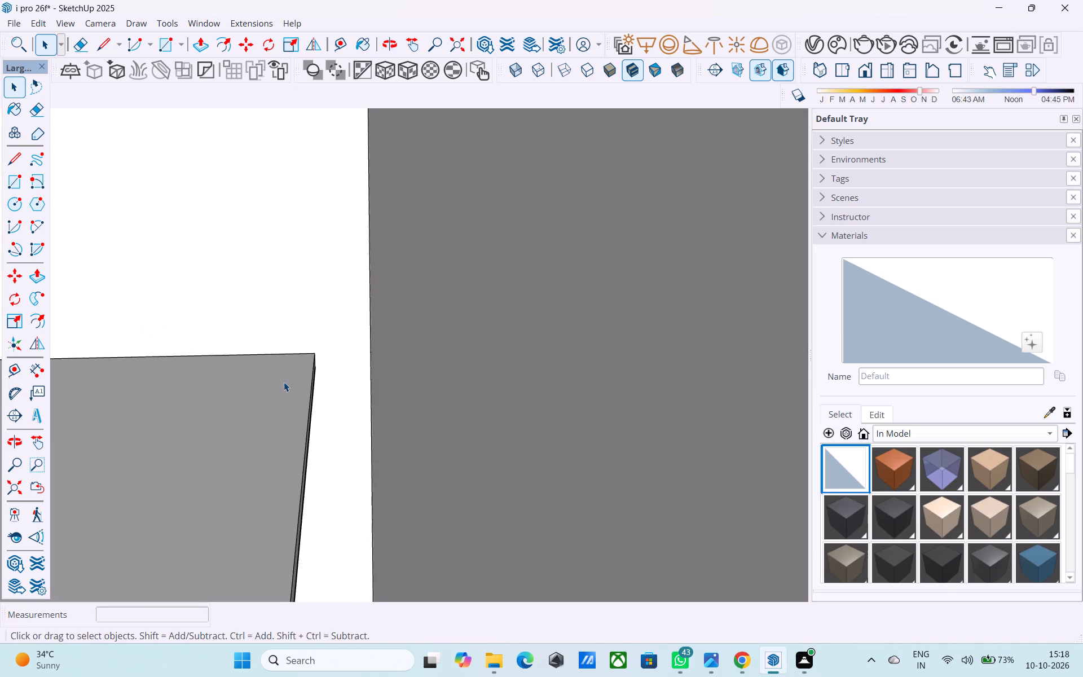
scroll(294, 384, up, 3)
middle_drag(324, 403, 321, 371)
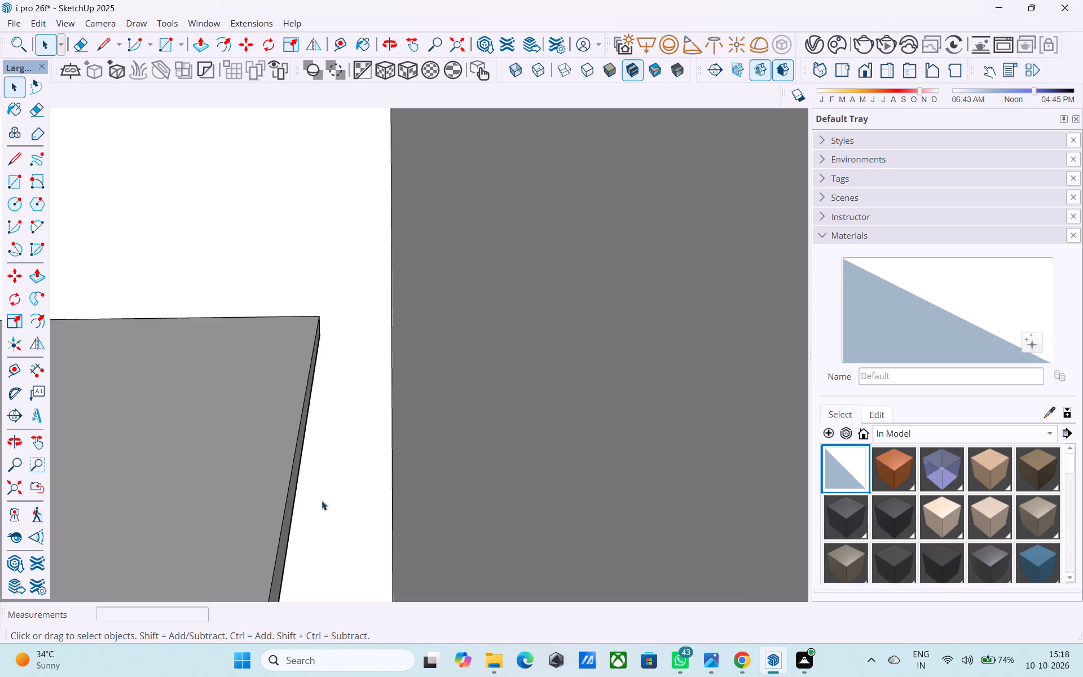
click(292, 491)
scroll(294, 492, up, 7)
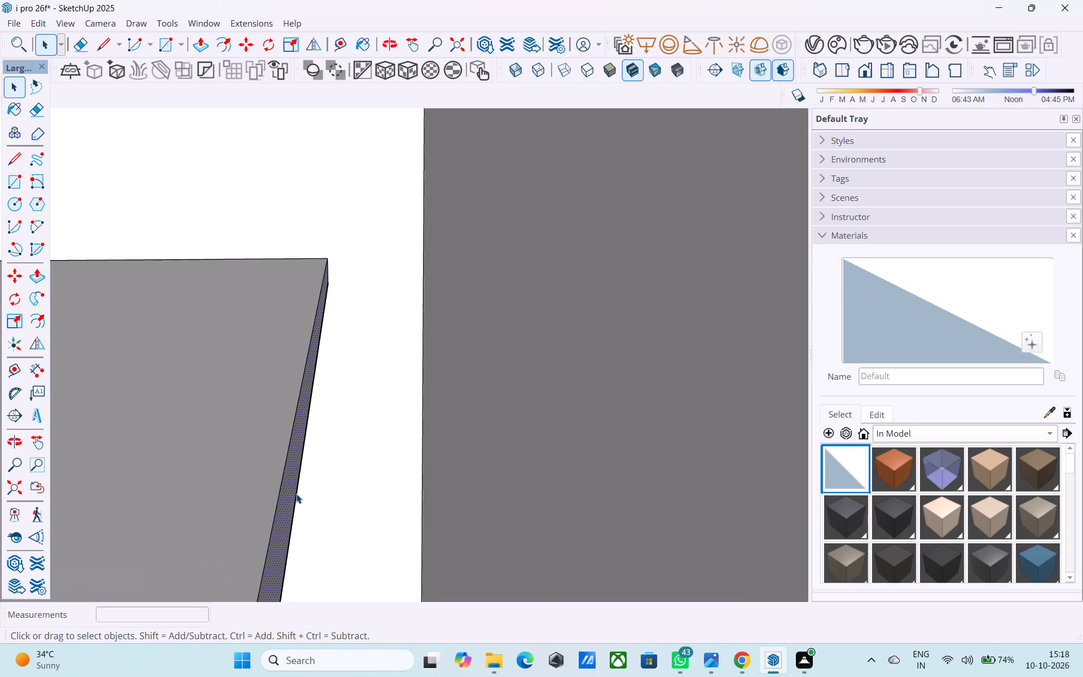
key(p)
click(297, 494)
click(289, 495)
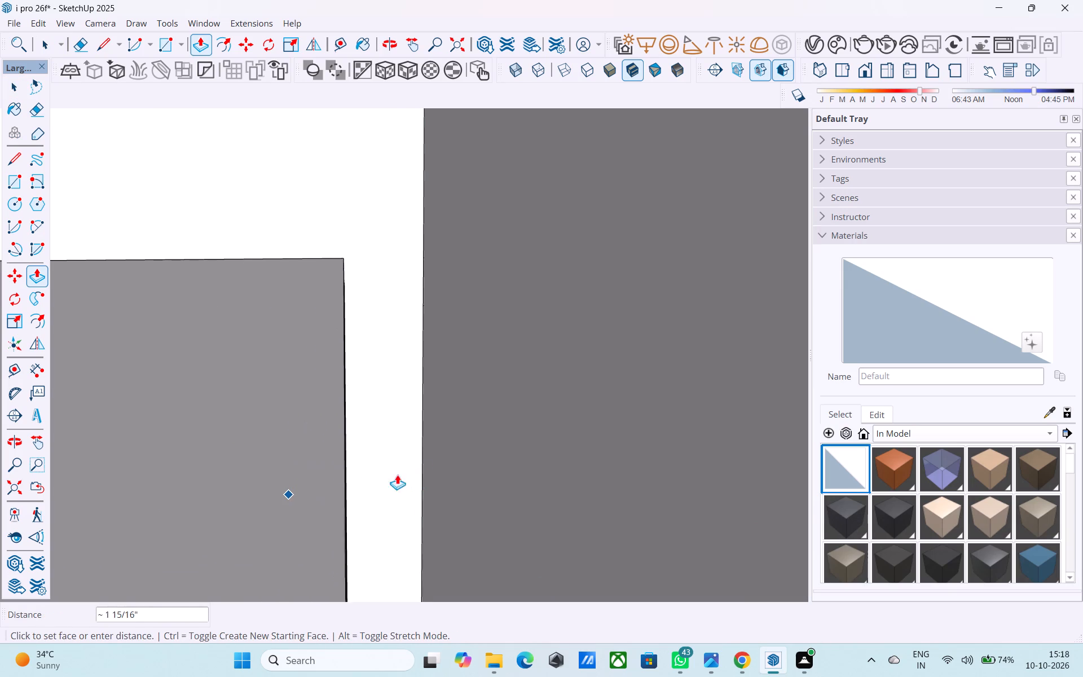
drag(737, 373, 743, 372)
Delete the horizontal edge dividing the parapet from the slab edge on the front of the second-lowest opening.
middle_drag(153, 498, 451, 435)
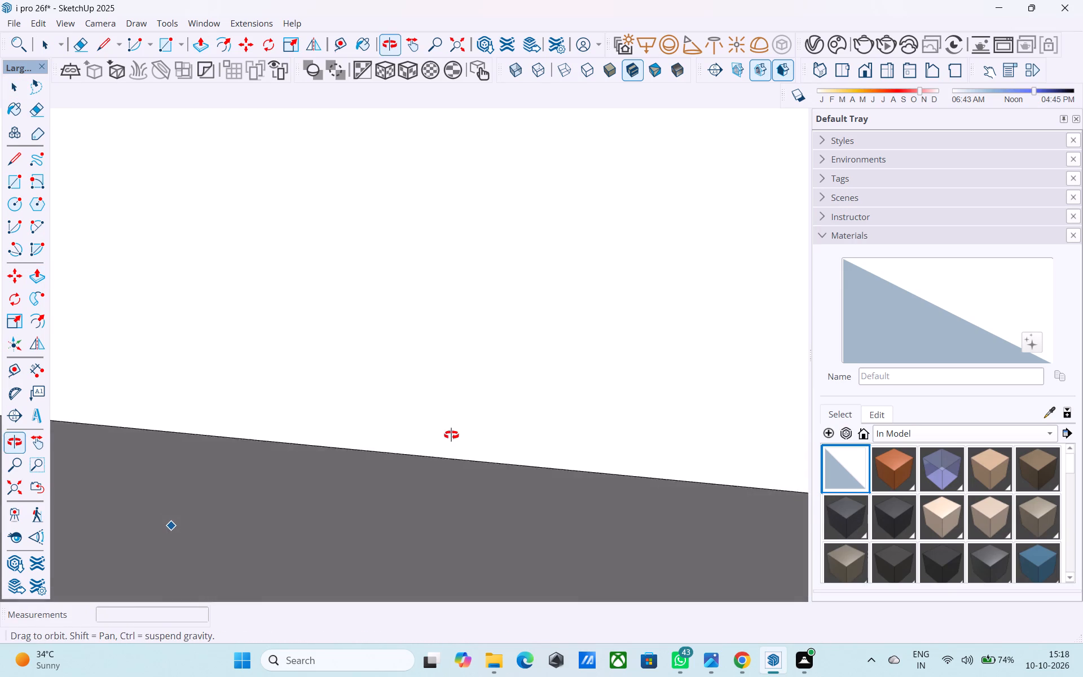
middle_drag(451, 435, 496, 413)
scroll(506, 405, down, 20)
scroll(506, 405, down, 10)
scroll(539, 458, up, 1)
scroll(539, 458, down, 4)
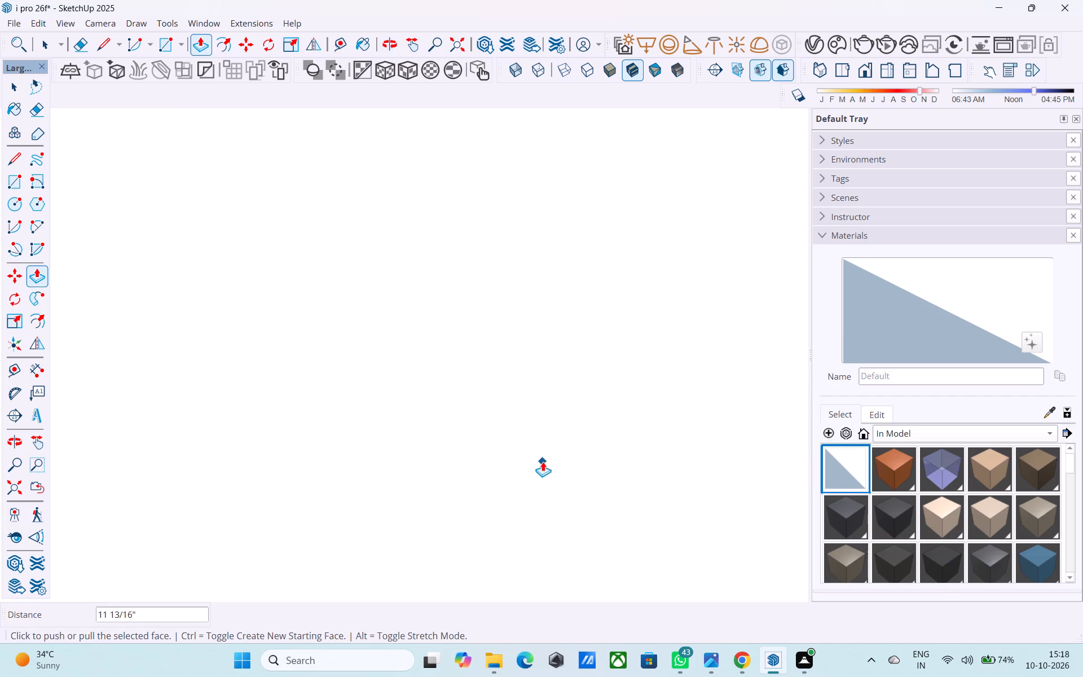
scroll(543, 461, down, 12)
scroll(552, 479, up, 1)
scroll(552, 481, down, 20)
scroll(552, 481, down, 11)
key(space)
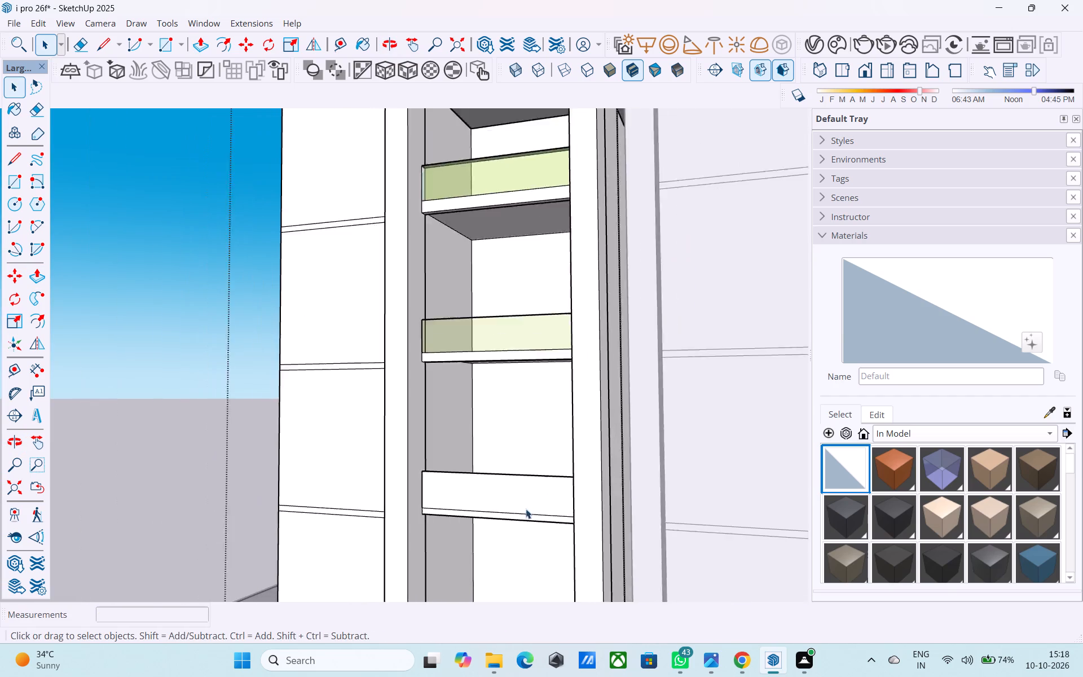
scroll(526, 509, down, 2)
middle_drag(498, 527, 519, 525)
scroll(481, 434, down, 8)
middle_drag(469, 493, 486, 509)
scroll(491, 508, up, 4)
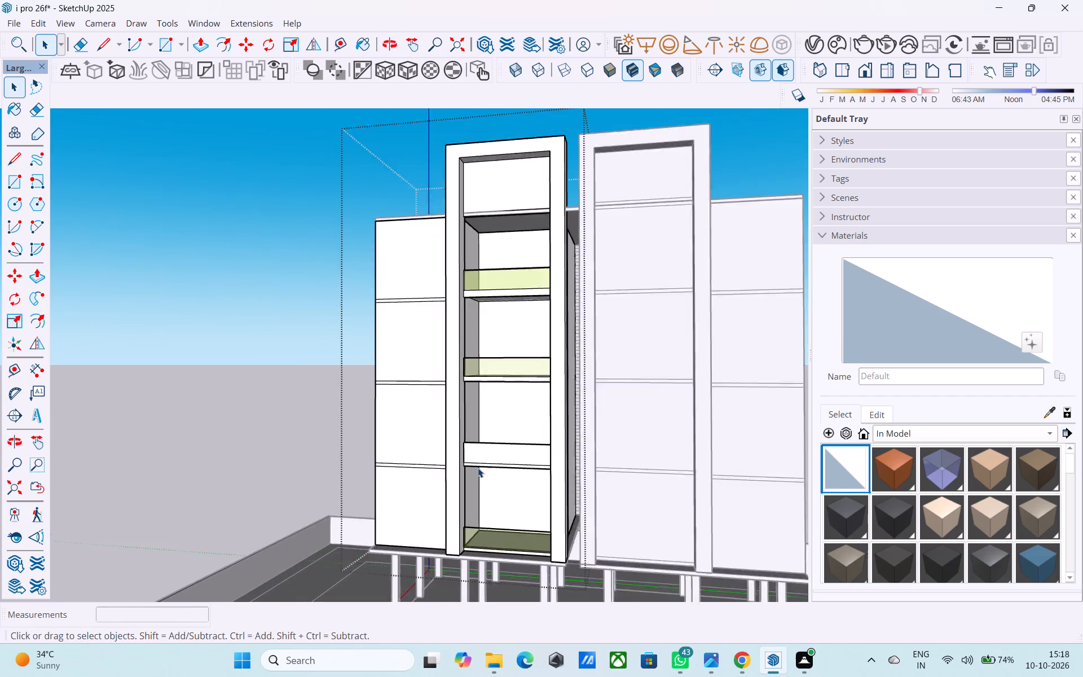
scroll(478, 468, up, 11)
click(480, 478)
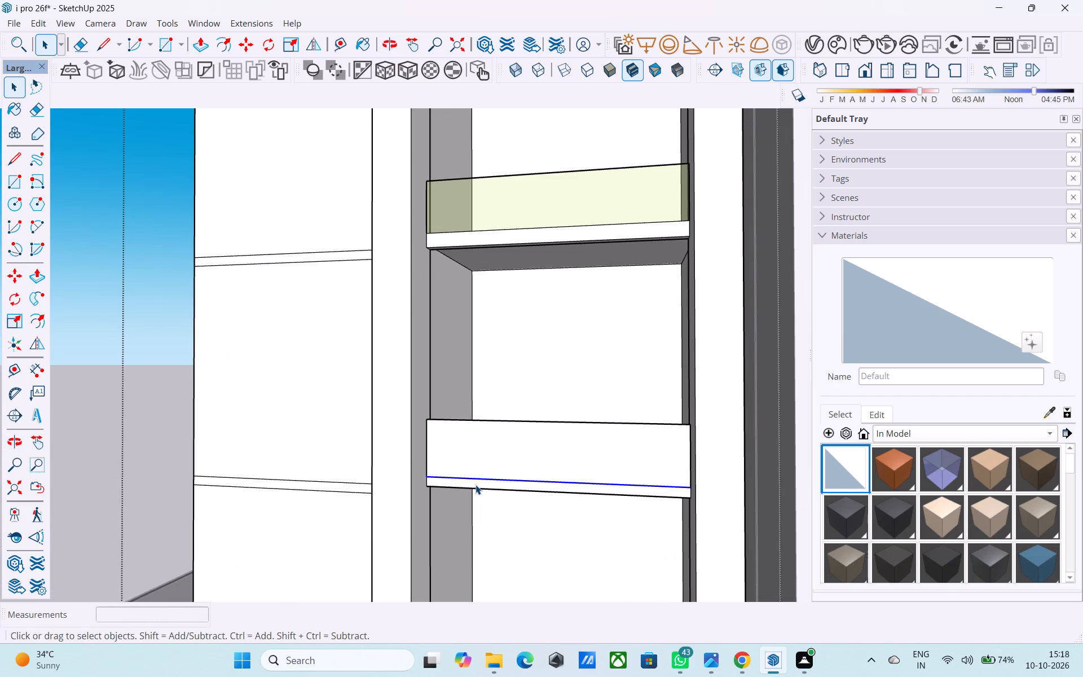
key(BackSpace)
key(Delete)
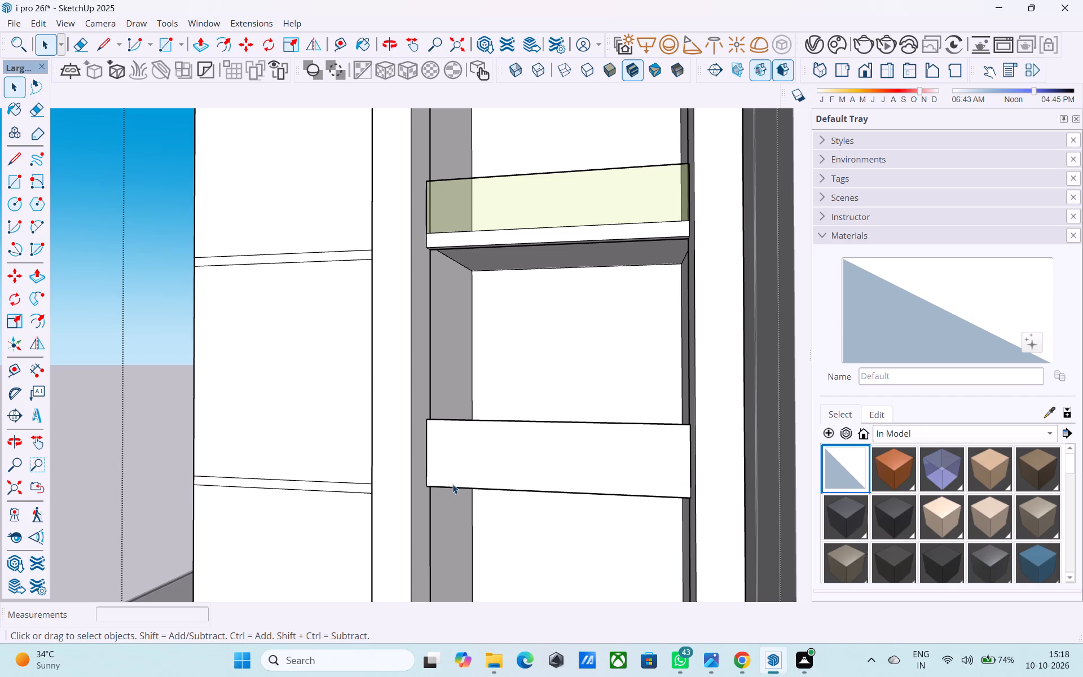
Copy the bottom edge of the second-lowest opening's front band upward by 1', and revise the copy distance to 9".
scroll(444, 487, up, 2)
click(444, 487)
key(m)
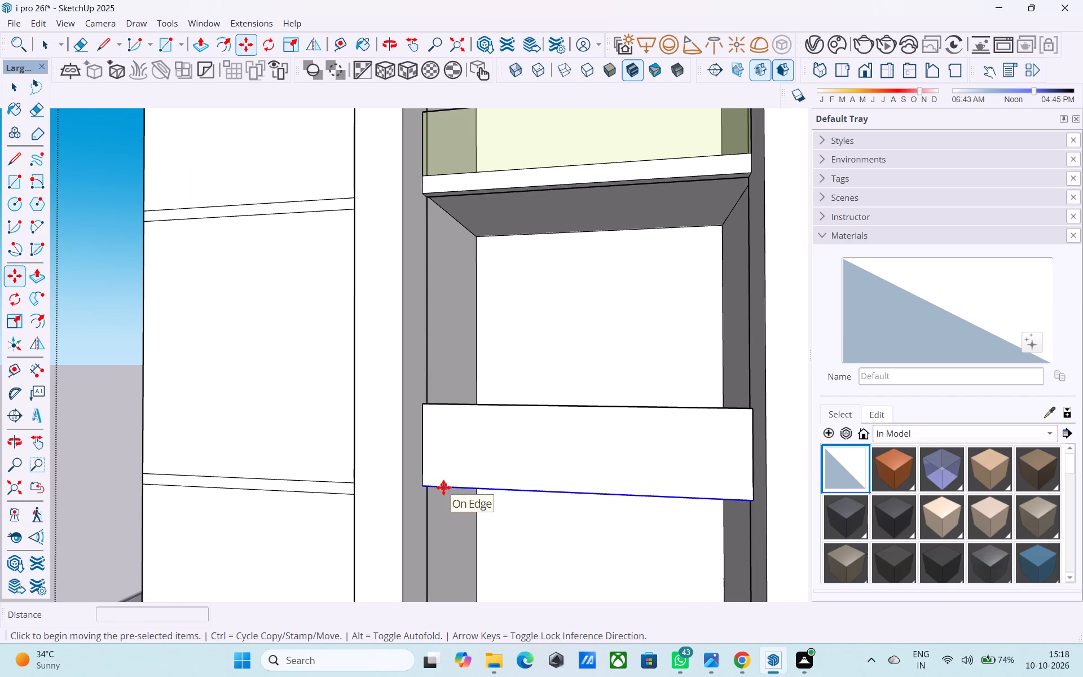
click(430, 491)
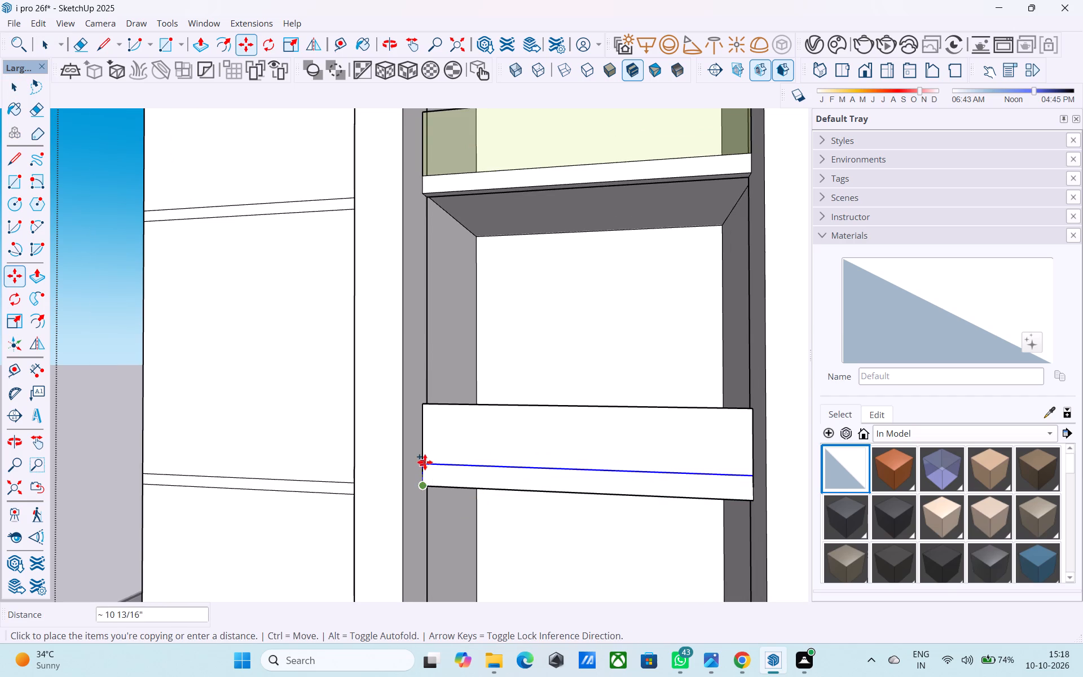
text(1')
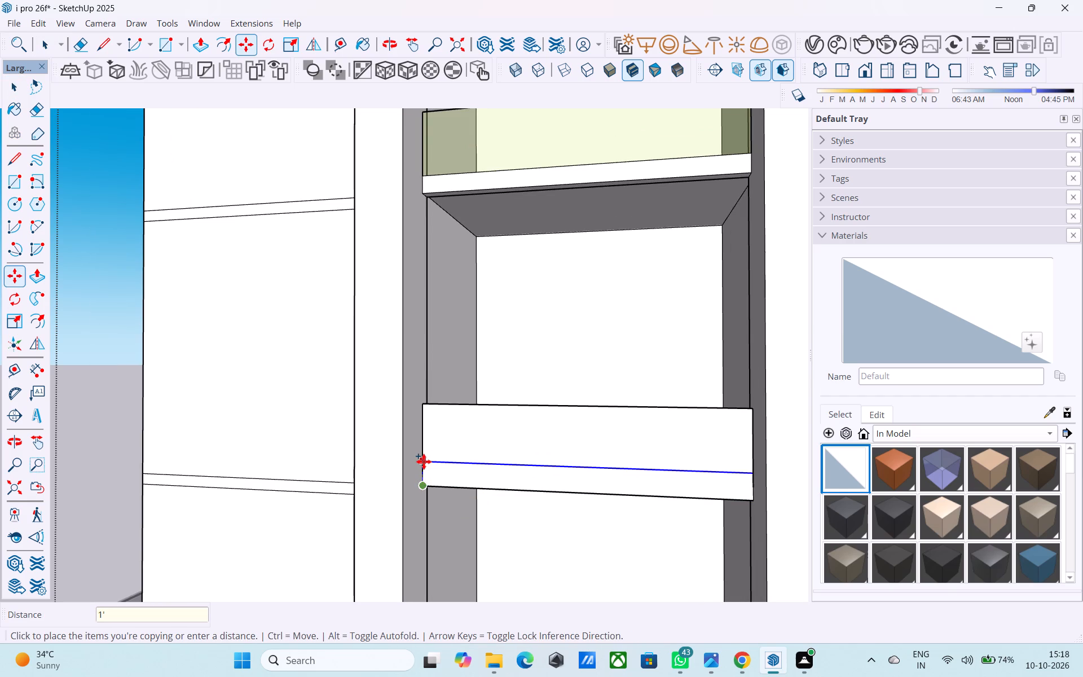
key(Return)
scroll(464, 526, down, 5)
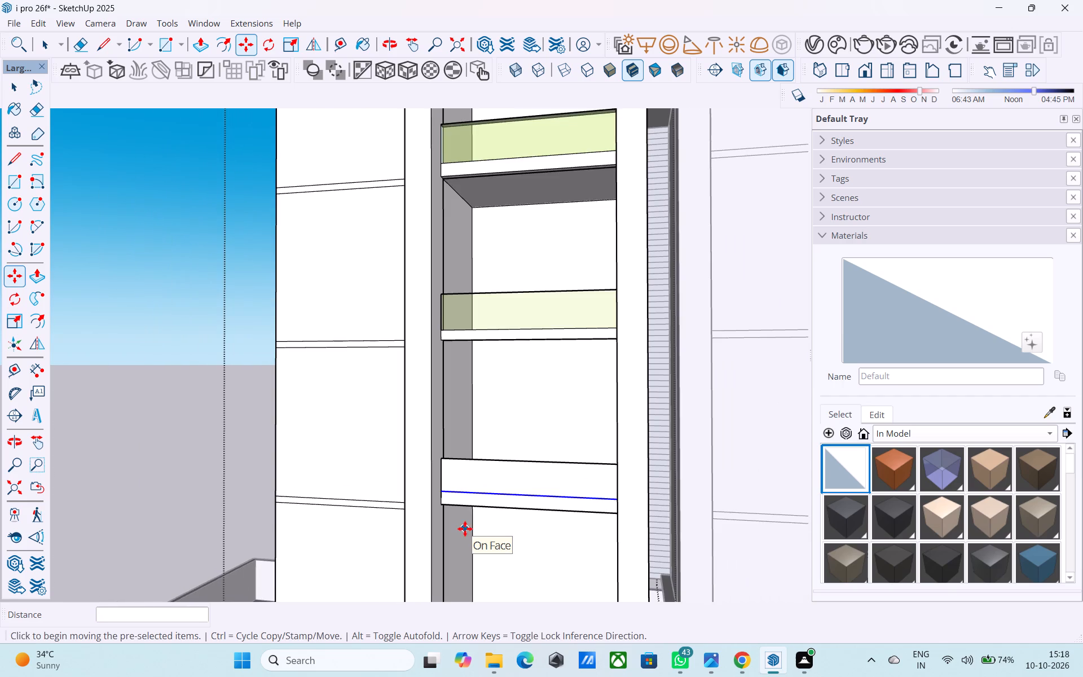
scroll(465, 529, up, 3)
text(9")
key(Return)
scroll(407, 426, down, 9)
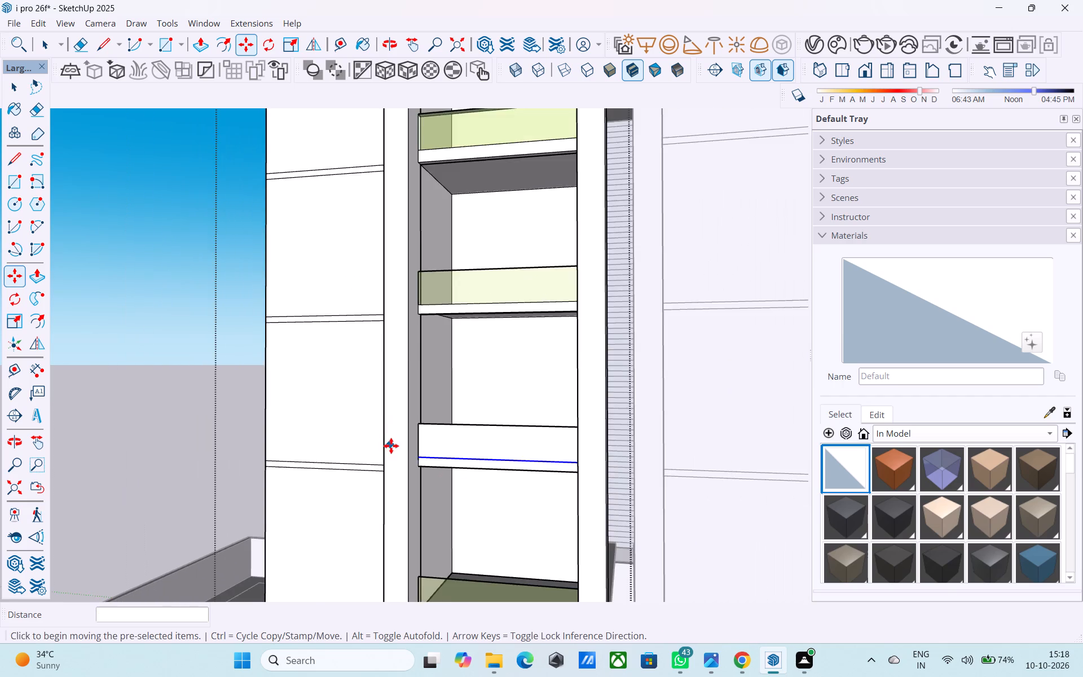
Copy the bottom edge of the lowest opening's glass parapet upward by 3".
middle_drag(395, 472, 412, 467)
scroll(443, 559, up, 6)
key(space)
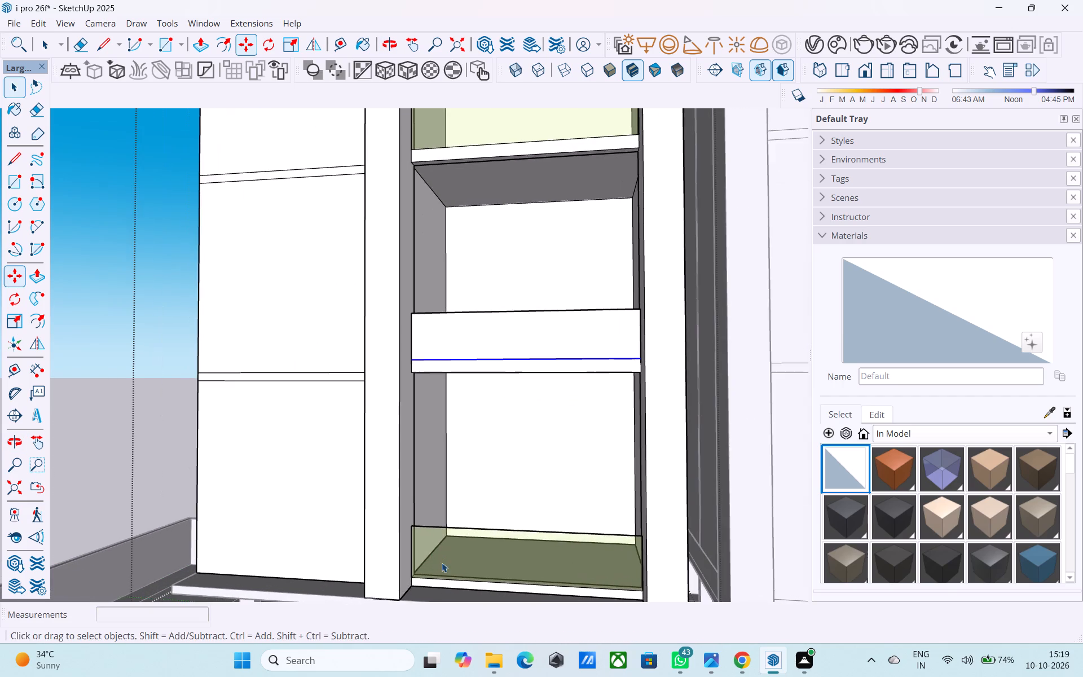
scroll(434, 595, up, 14)
click(390, 562)
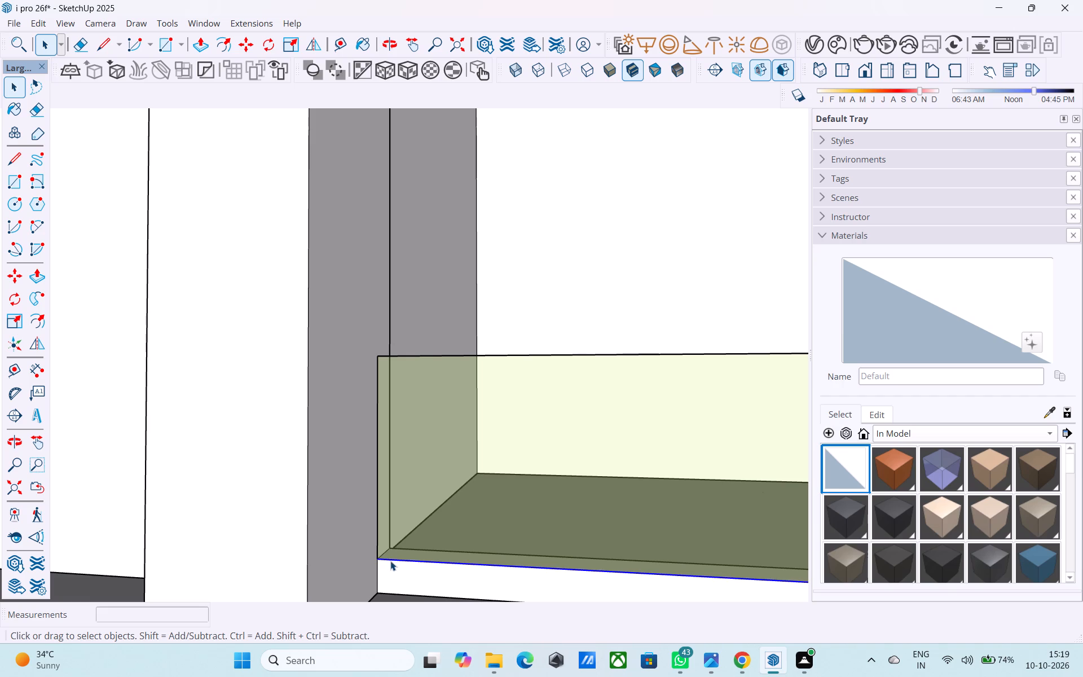
key(m)
click(382, 561)
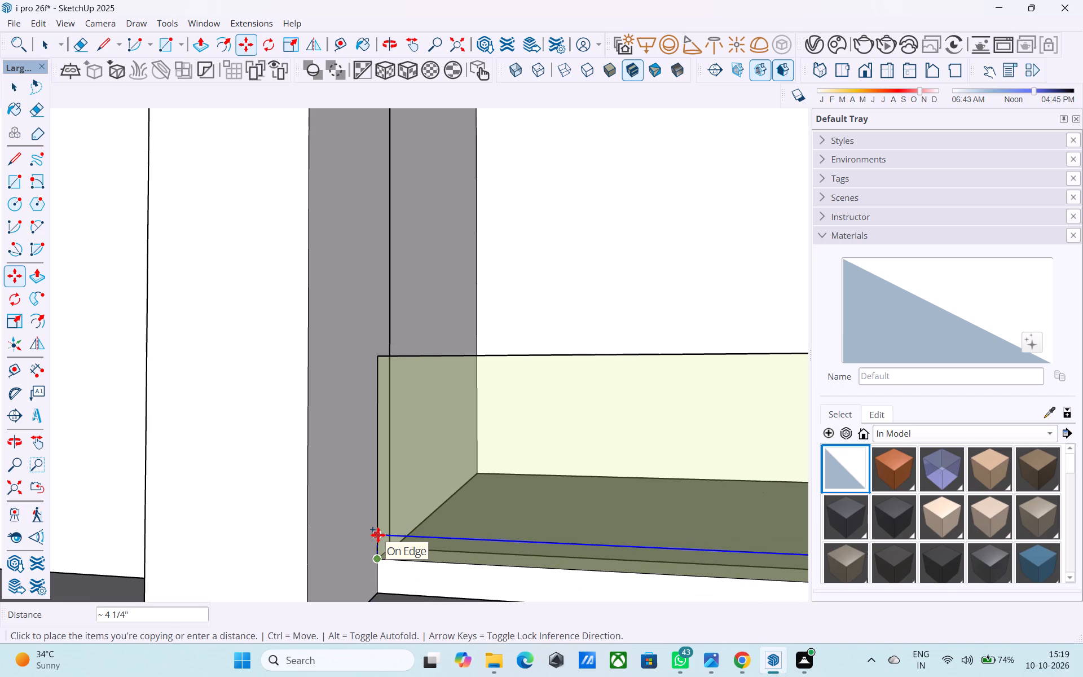
text(3")
key(Return)
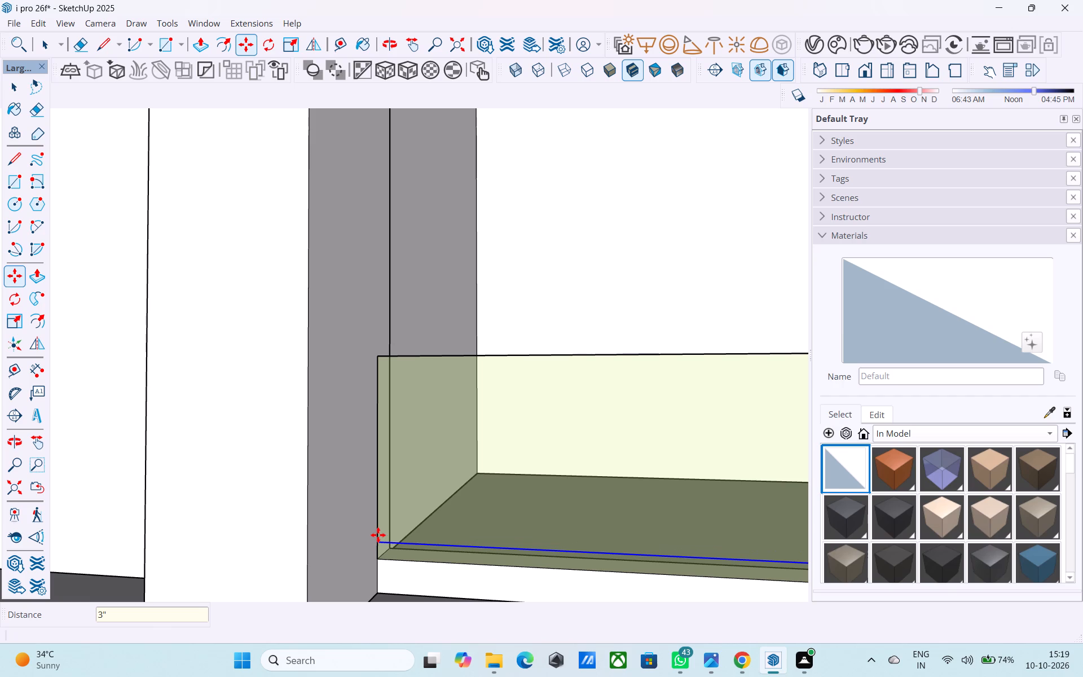
Paint the strip below the copied edge of the lowest parapet with the Default material and erase the old dividing edge.
click(836, 473)
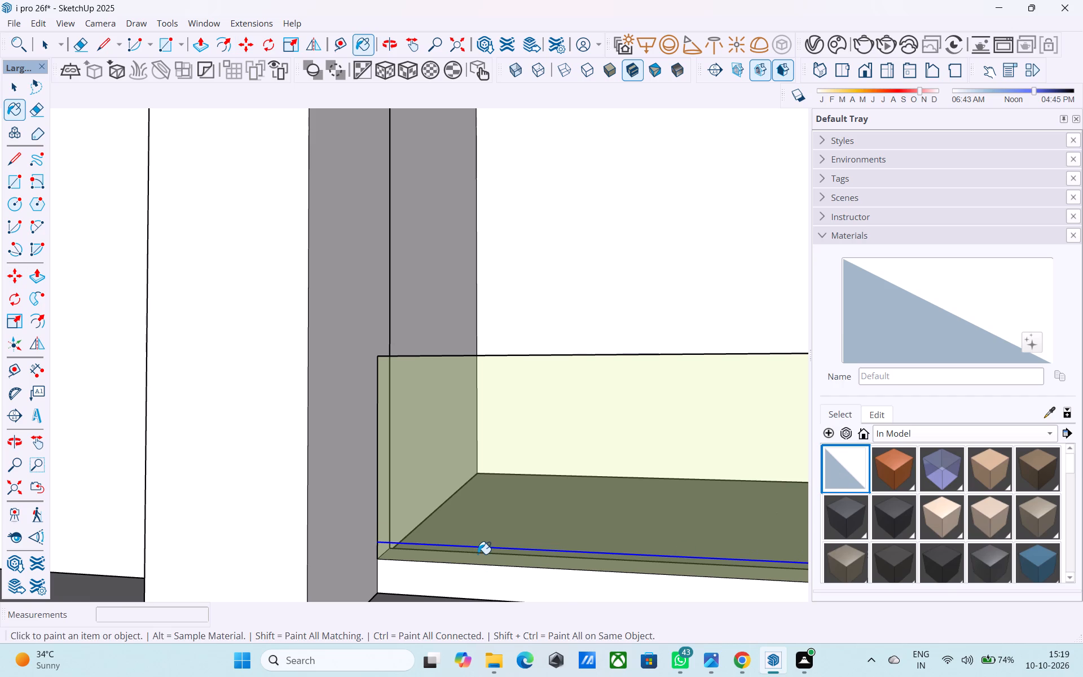
click(478, 554)
key(e)
click(444, 564)
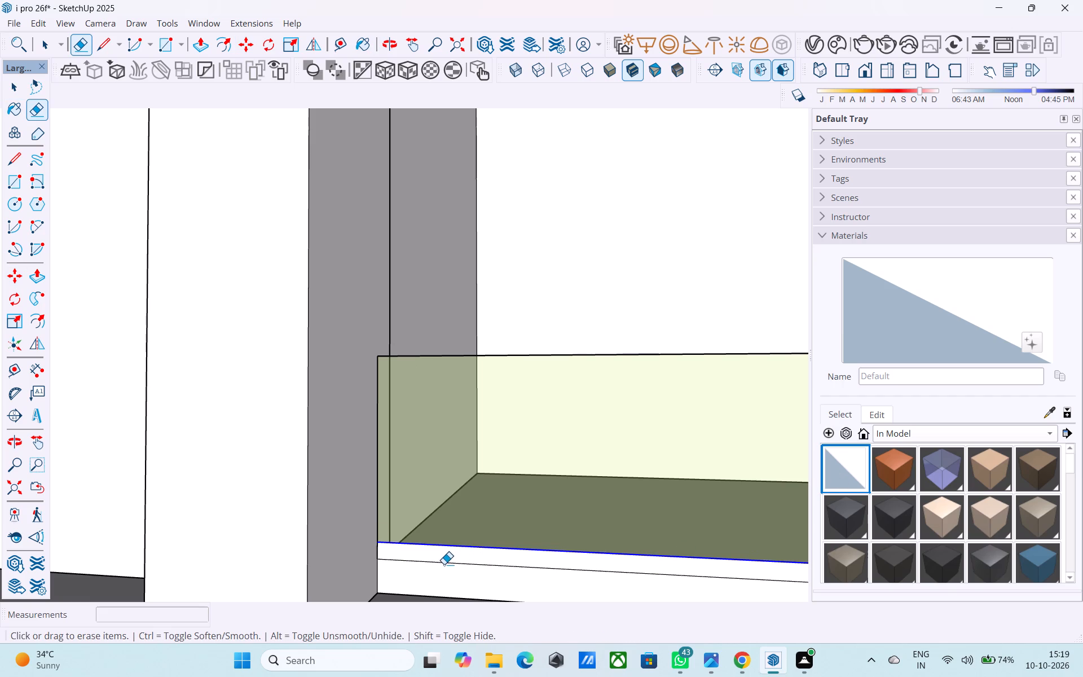
scroll(435, 605, down, 5)
scroll(460, 513, down, 16)
key(space)
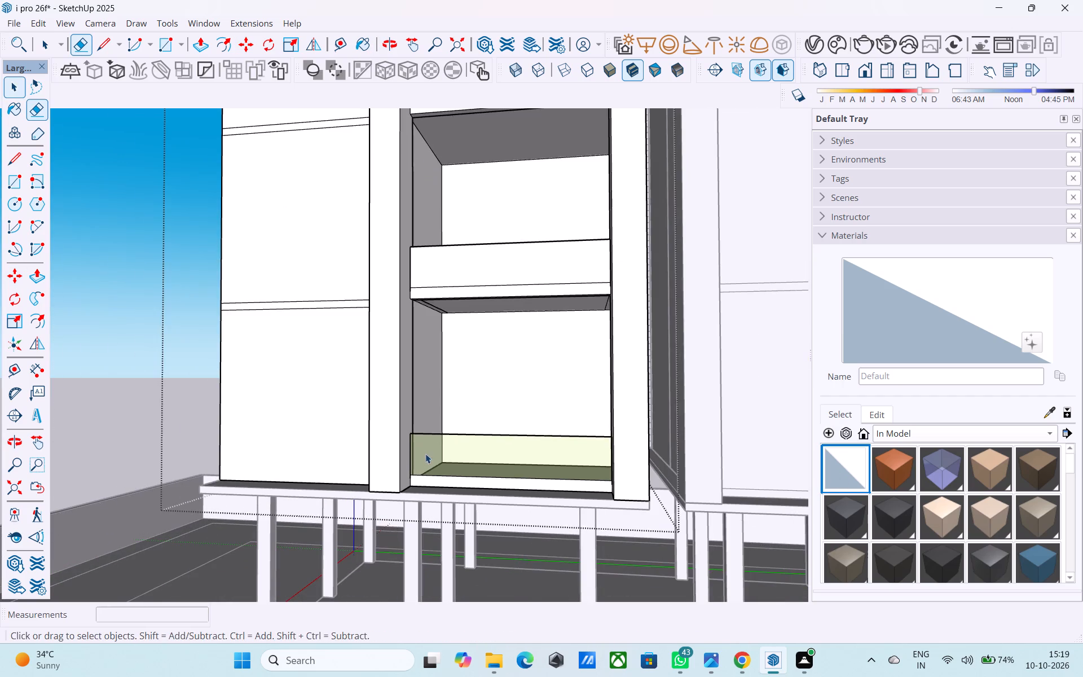
Paint the upper part of the second-lowest opening's front band with Glass_Basic_1 from the Glass collection.
scroll(426, 453, down, 4)
shift+middle_drag(445, 443, 365, 562)
shift+middle_drag(406, 460, 411, 489)
scroll(857, 503, down, 4)
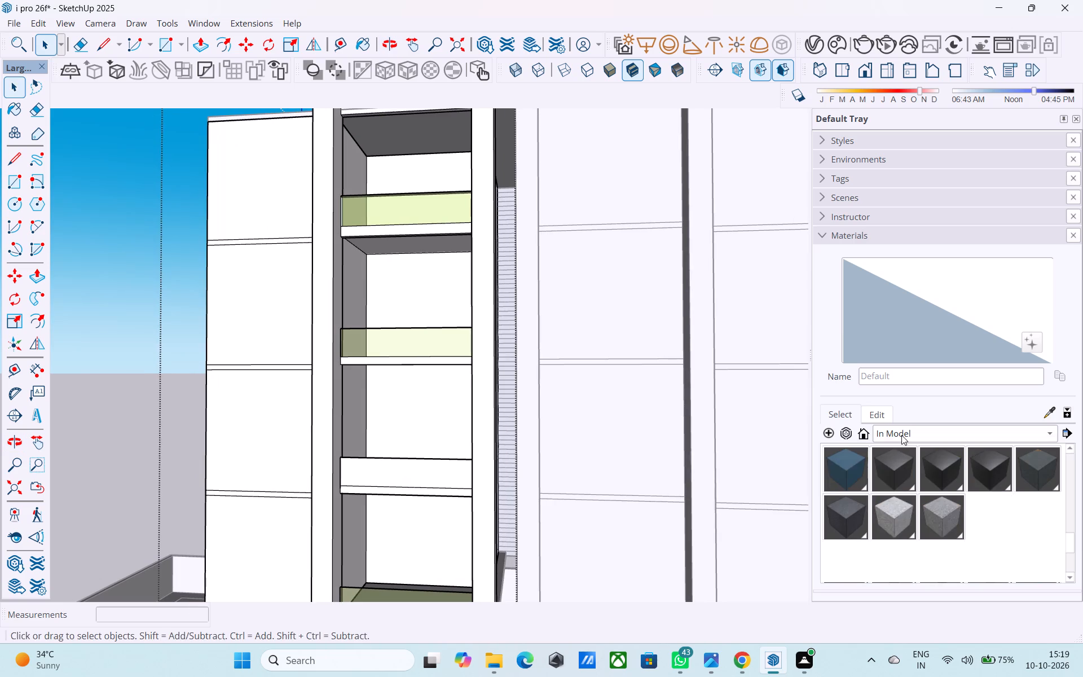
click(901, 434)
click(902, 491)
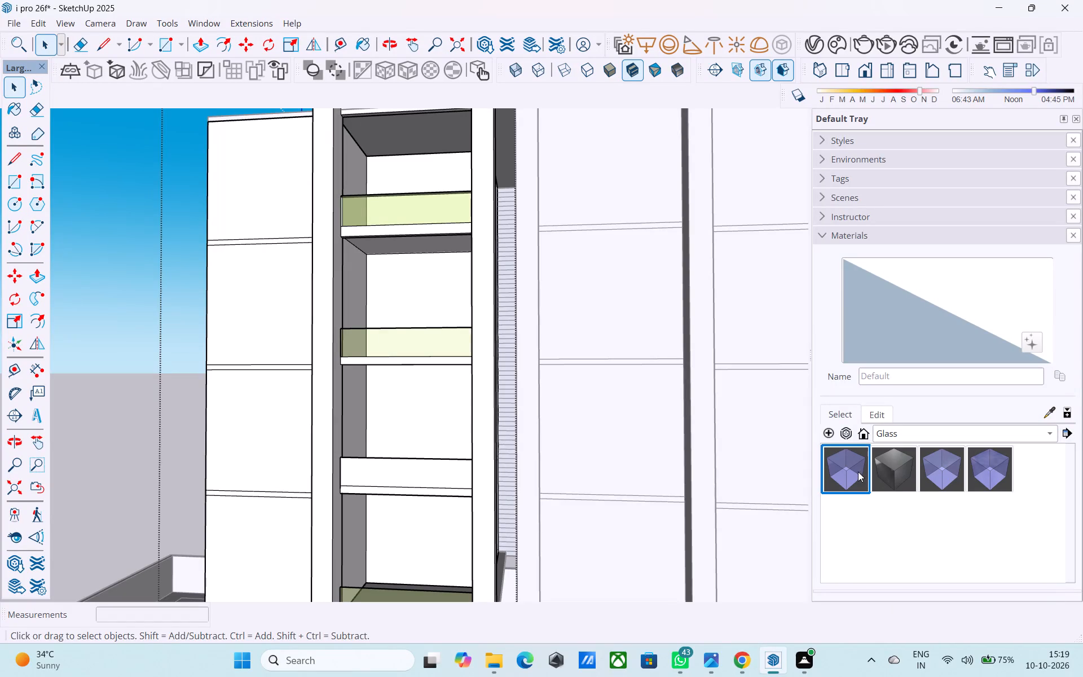
drag(858, 472, 847, 473)
click(368, 467)
click(857, 459)
click(451, 477)
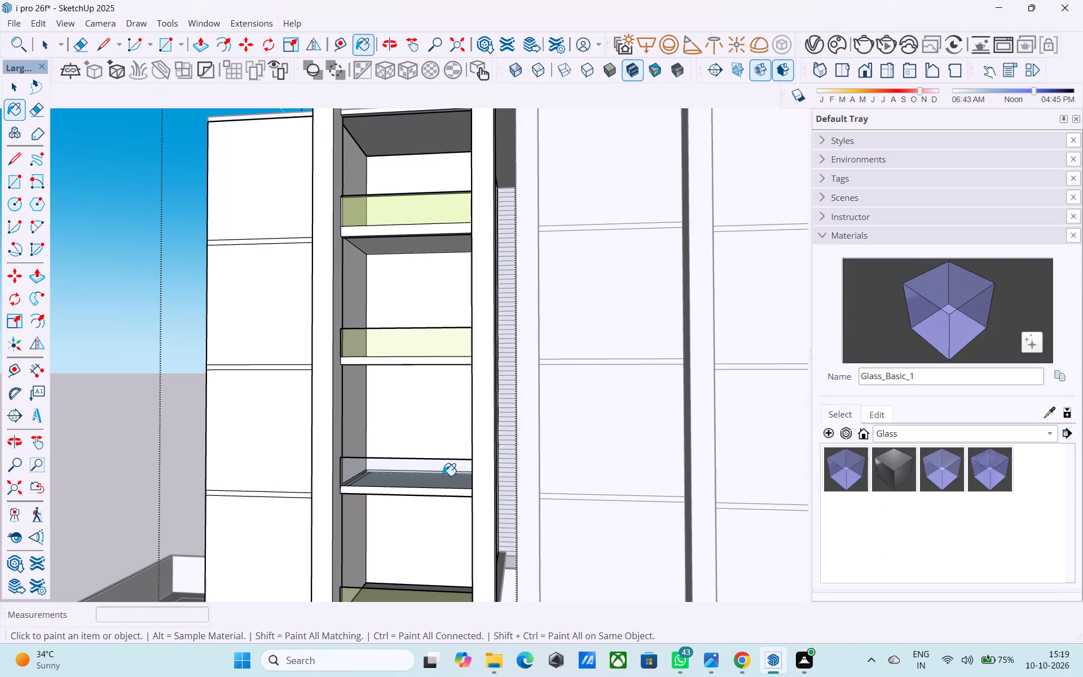
middle_drag(443, 476, 495, 473)
Change the colour of the Glass_Basic_1 material to light green.
click(881, 417)
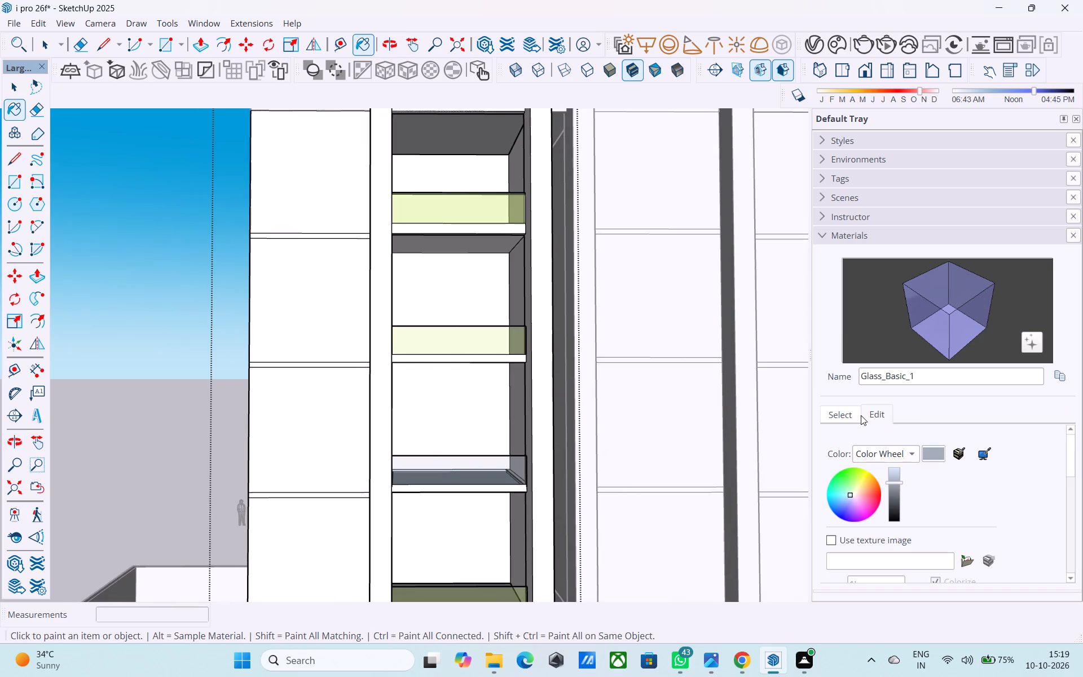
drag(851, 493, 868, 485)
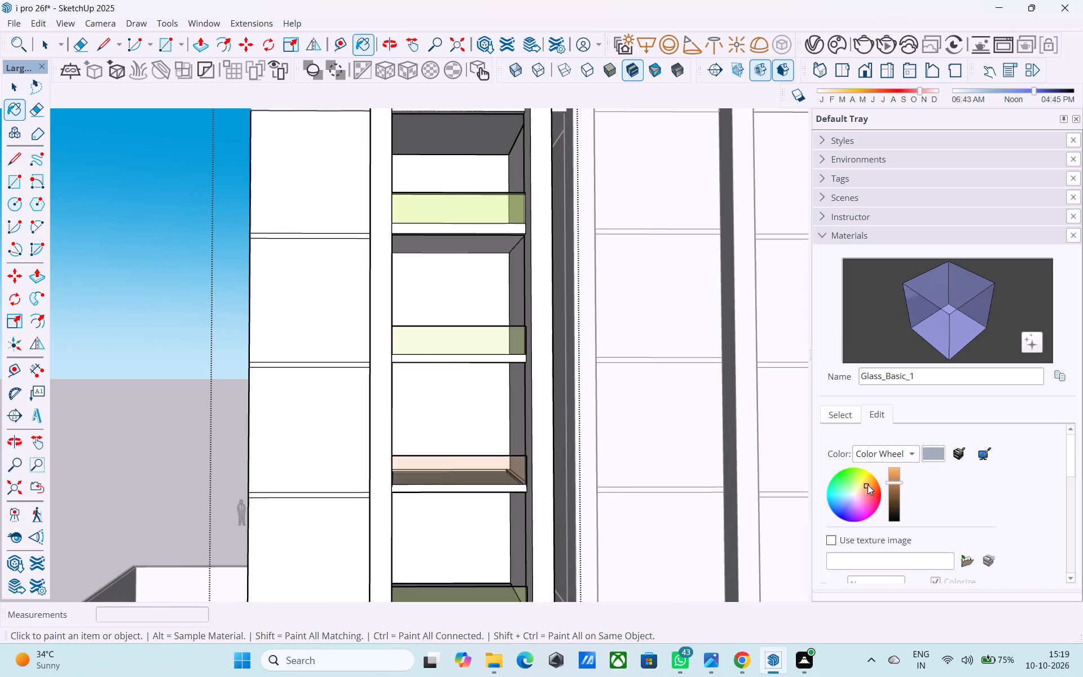
drag(868, 485, 853, 476)
Examine the front facade and its glass parapets from several angles around the building.
scroll(508, 480, down, 7)
key(space)
middle_drag(611, 460, 605, 374)
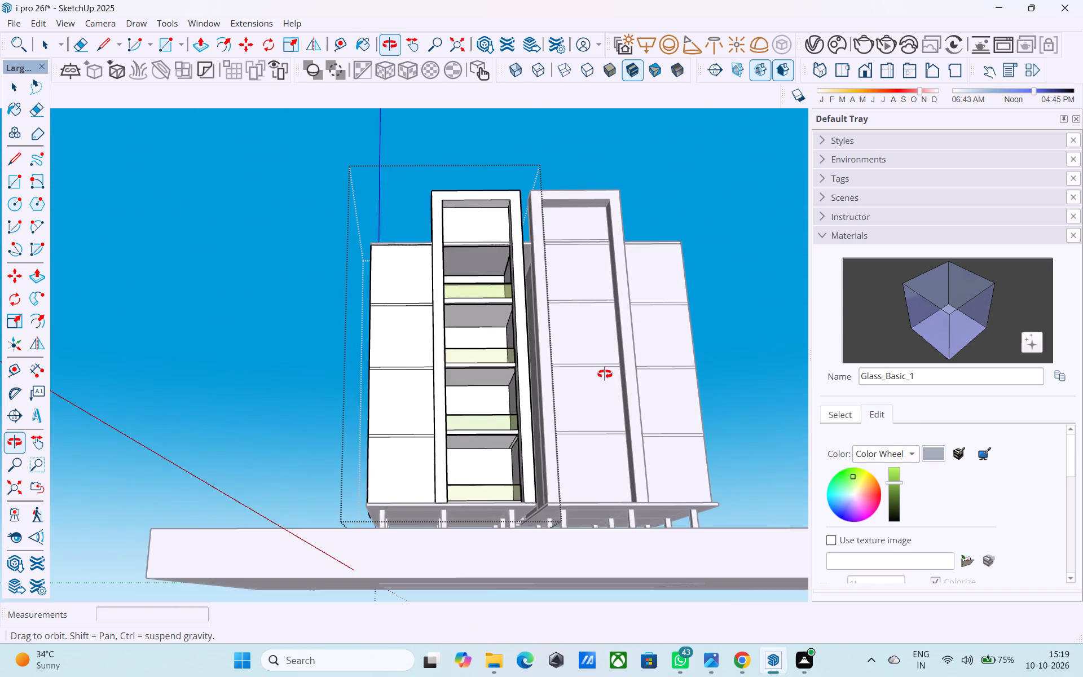
middle_drag(605, 374, 611, 392)
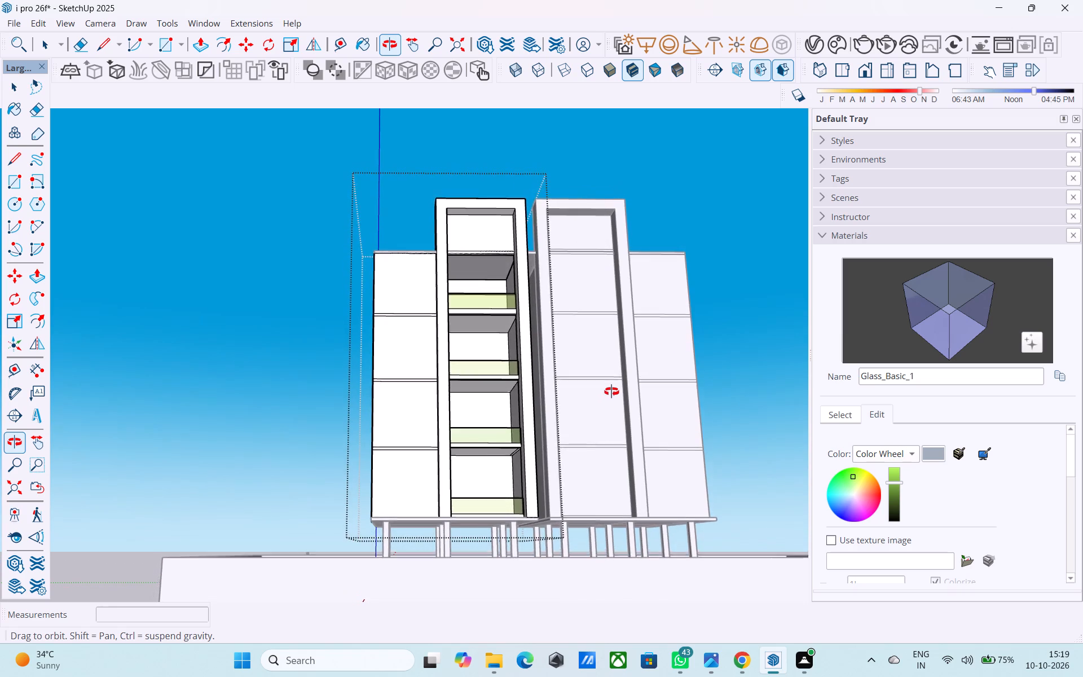
middle_drag(611, 392, 611, 391)
scroll(611, 391, up, 4)
middle_drag(498, 412, 498, 472)
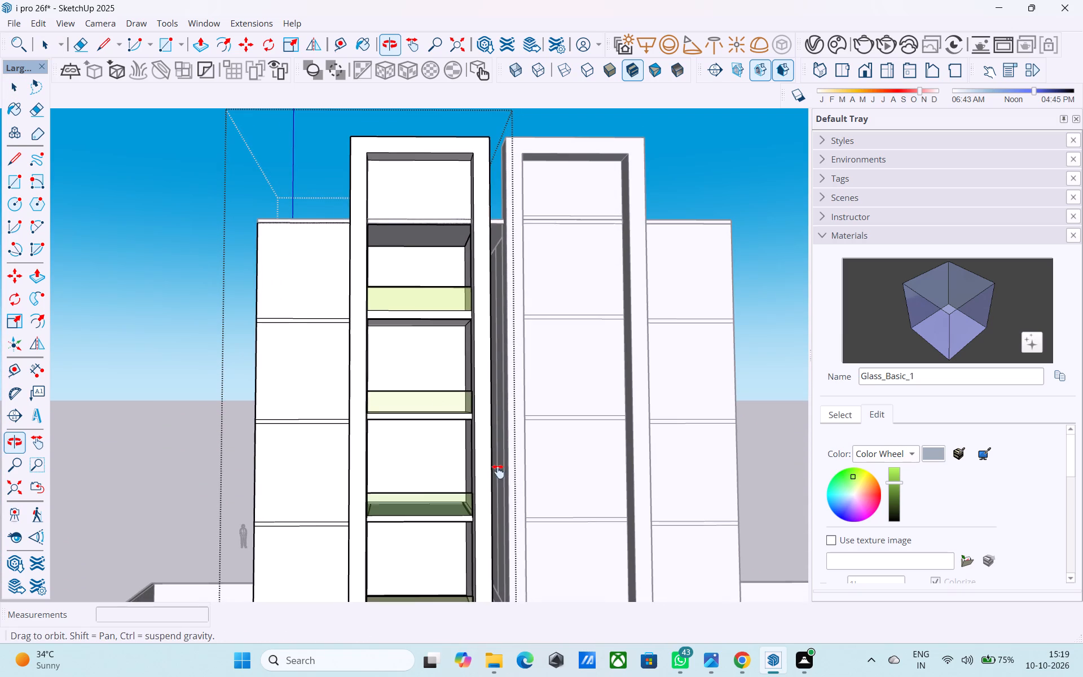
middle_drag(498, 472, 504, 407)
middle_drag(609, 438, 548, 445)
scroll(505, 441, down, 4)
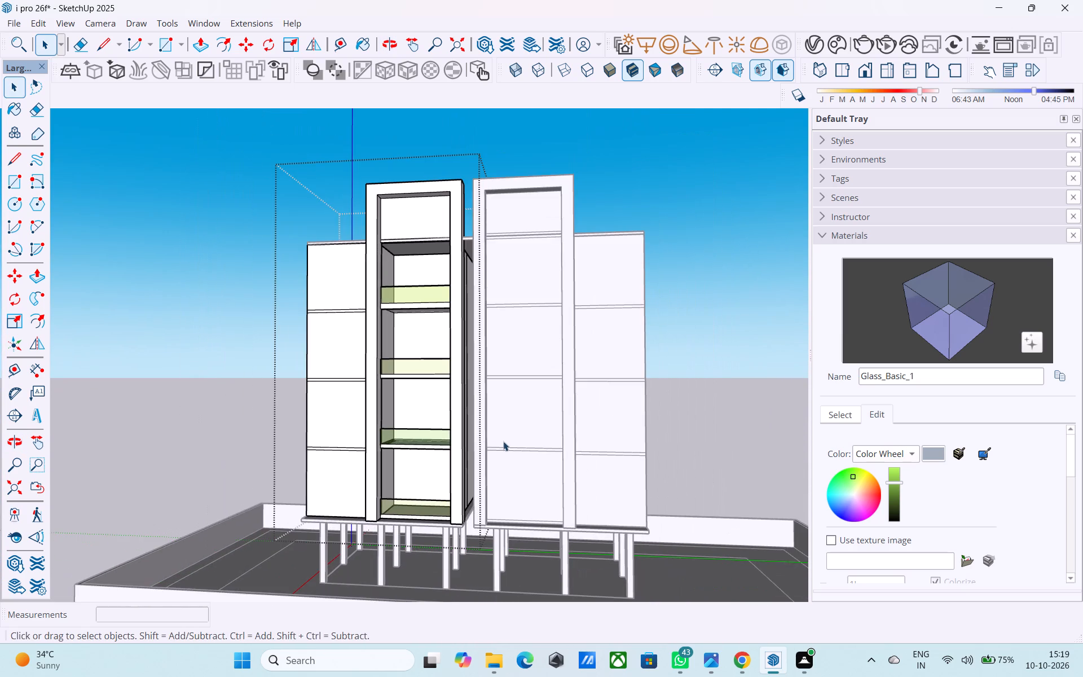
middle_drag(472, 438, 490, 448)
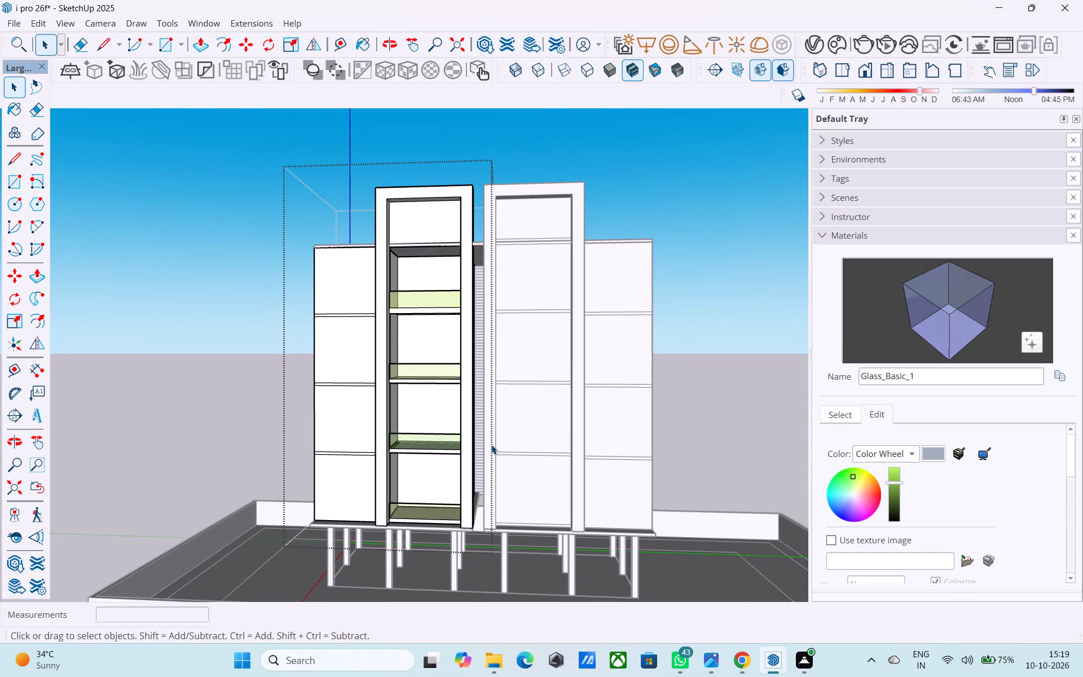
middle_drag(491, 444, 565, 454)
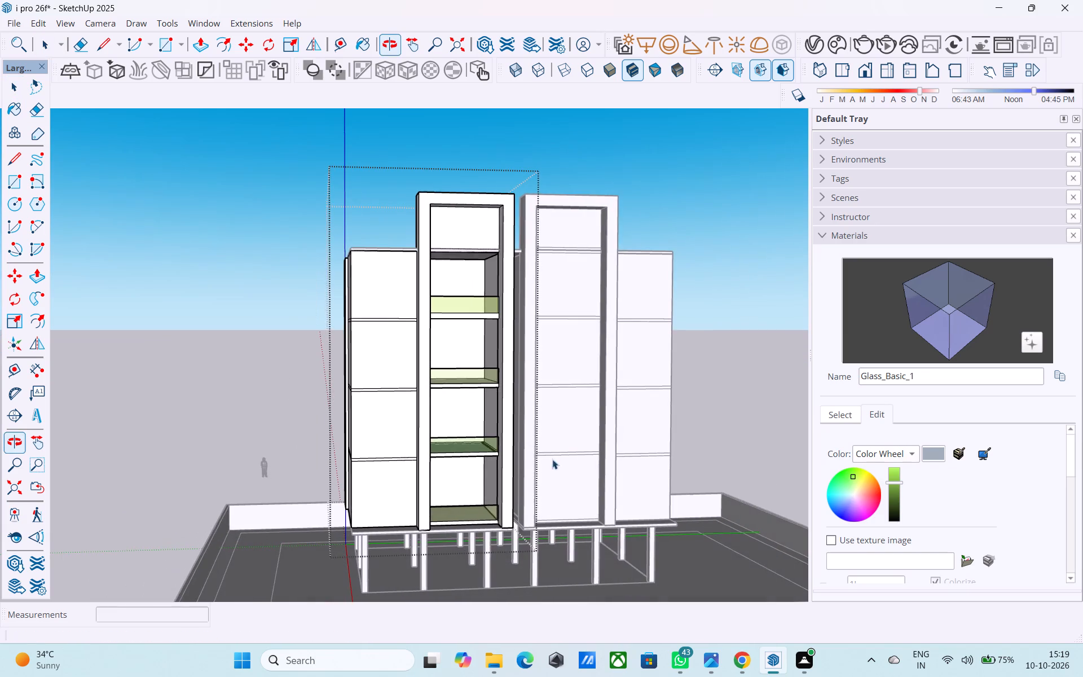
middle_drag(406, 476, 583, 459)
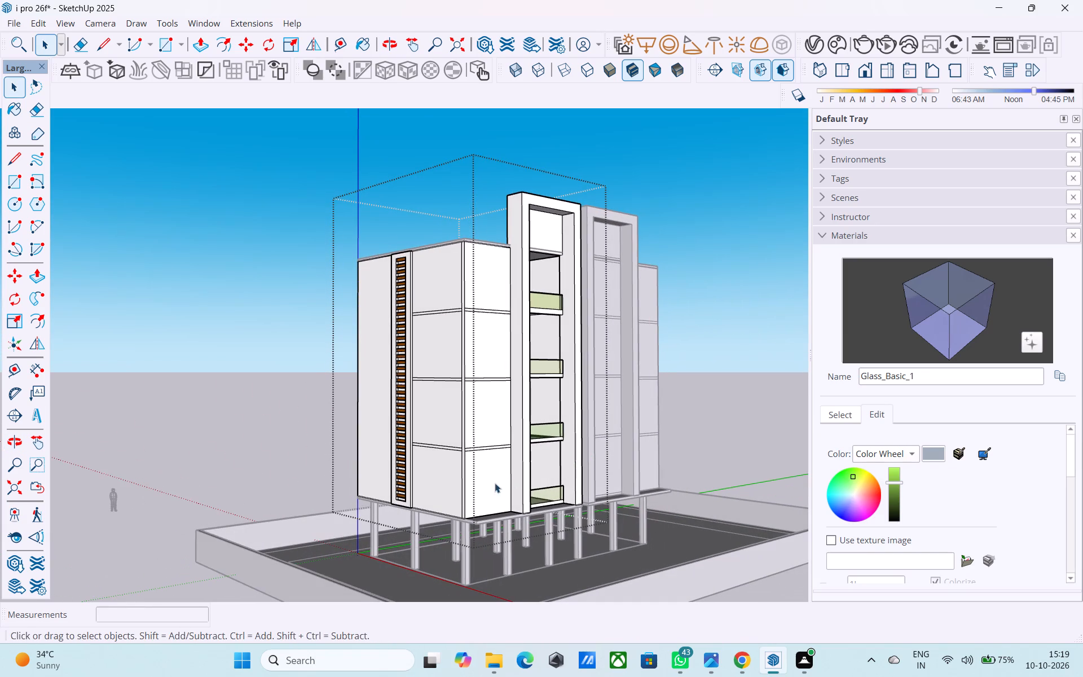
shift+middle_drag(423, 508, 494, 488)
middle_drag(561, 490, 499, 507)
Copy the bottom edge of the lowest front wall panel beside the recessed openings upward by 3'.
scroll(497, 508, up, 7)
shift+middle_drag(595, 505, 533, 522)
middle_drag(434, 538, 503, 498)
scroll(449, 524, up, 2)
click(442, 520)
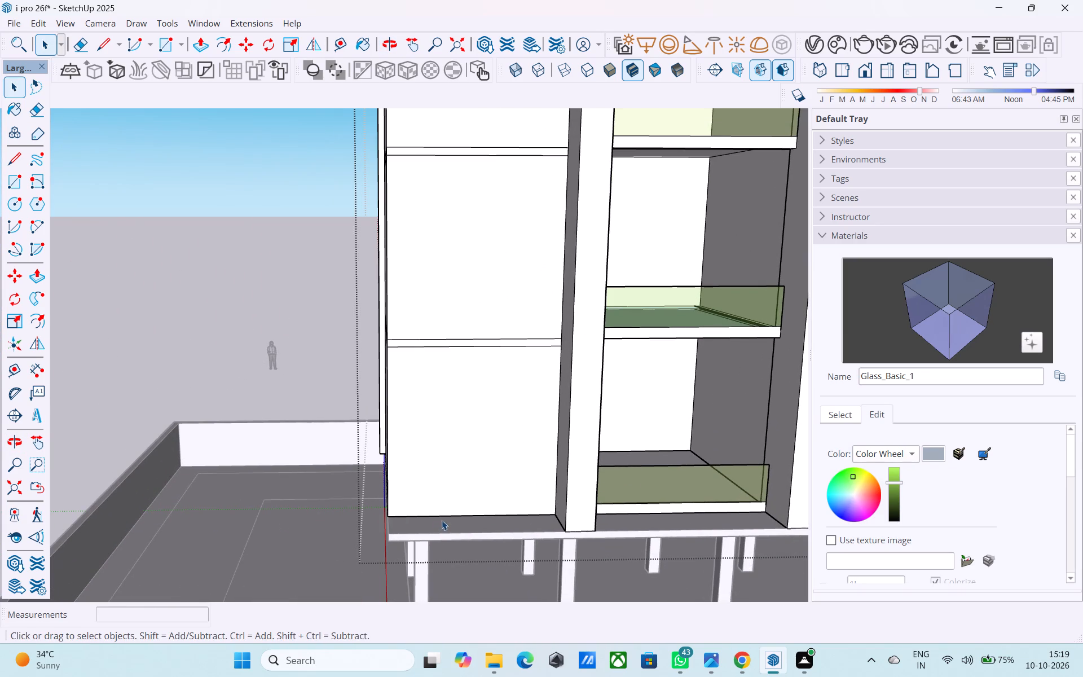
click(443, 518)
click(444, 516)
click(444, 516)
click(464, 477)
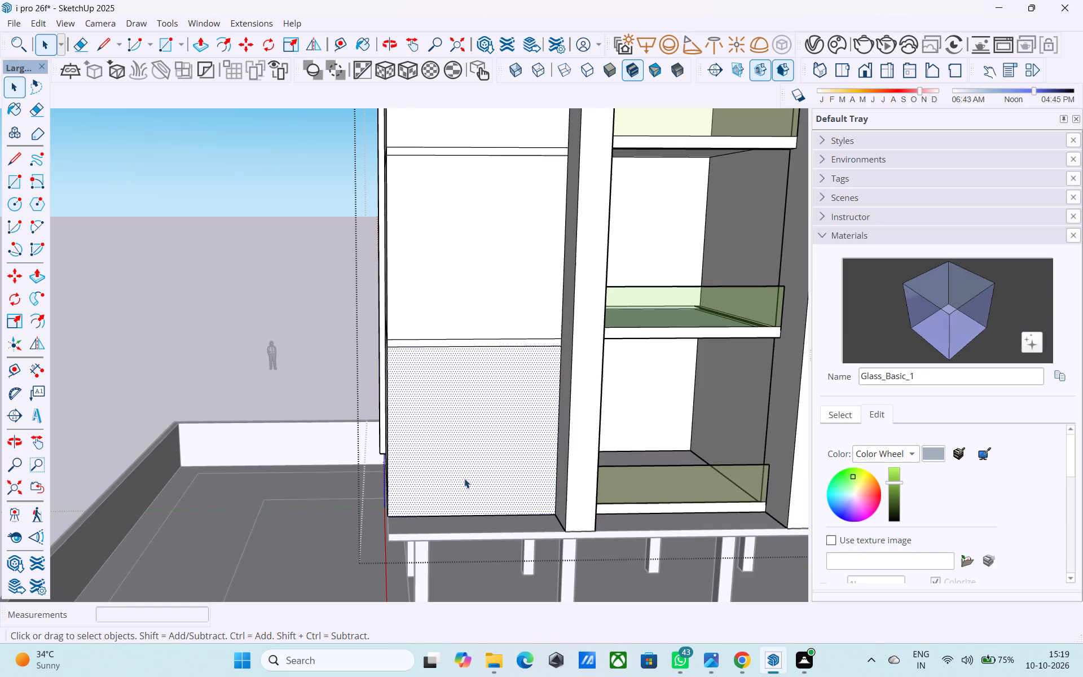
click(435, 515)
key(m)
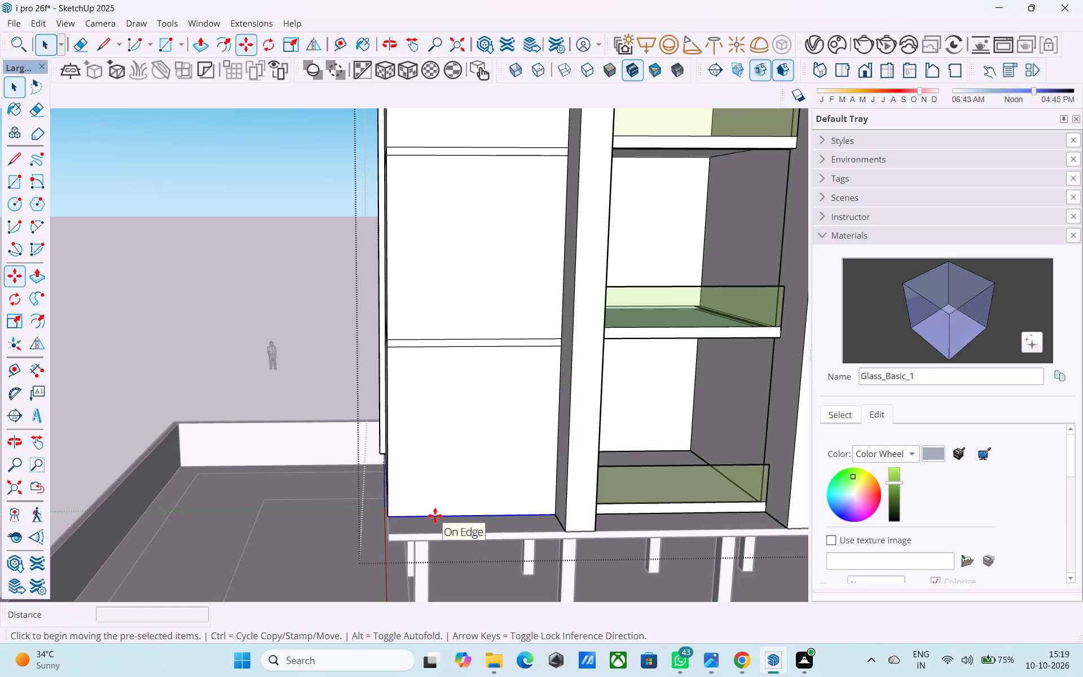
click(438, 518)
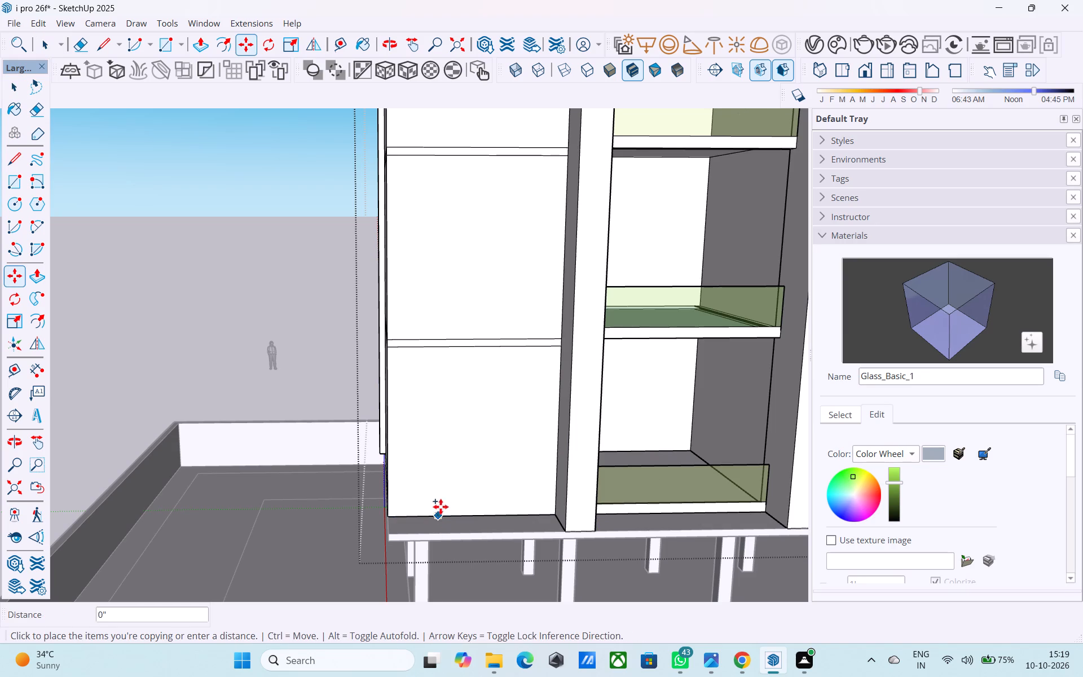
middle_drag(433, 481, 621, 454)
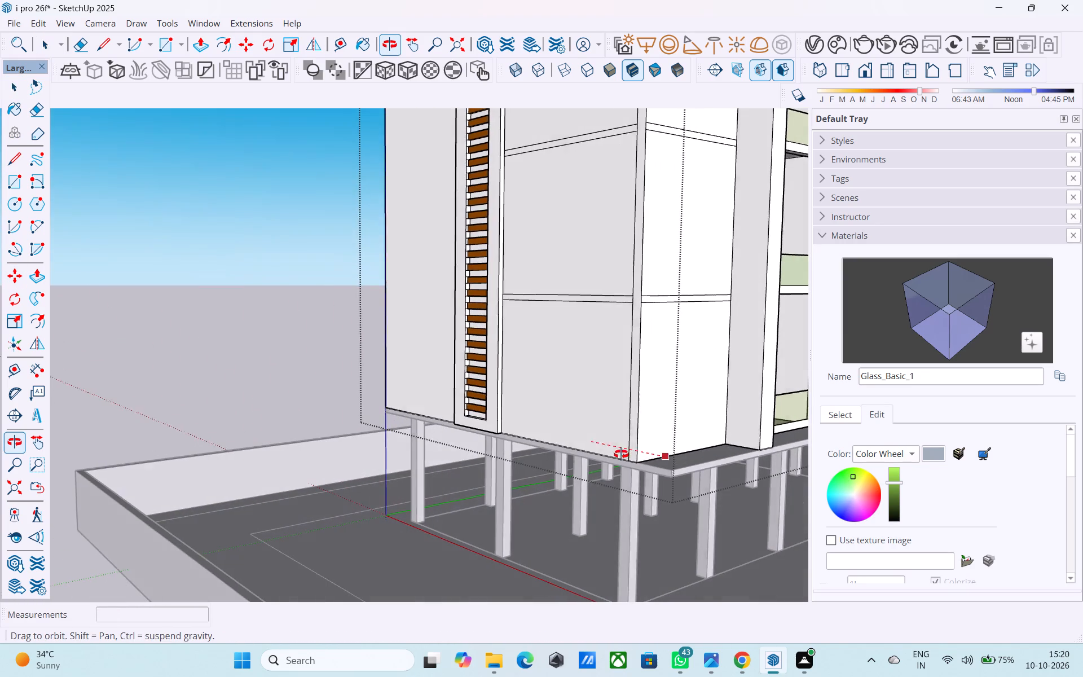
middle_drag(621, 454, 622, 453)
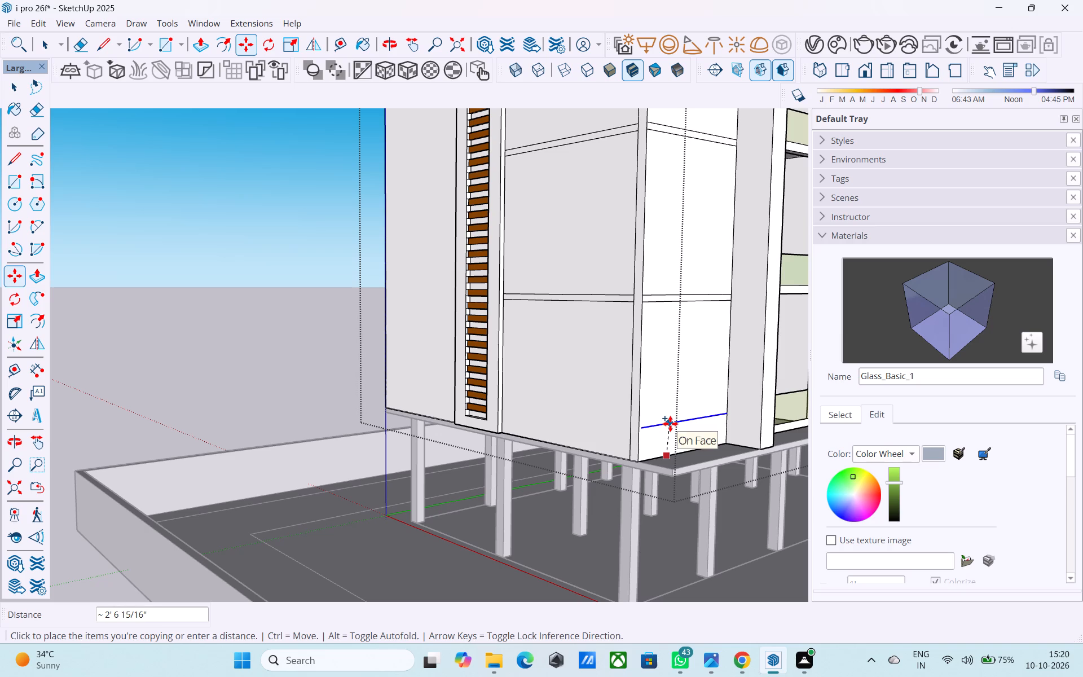
key(space)
scroll(652, 449, up, 8)
middle_drag(636, 468, 632, 491)
scroll(631, 484, up, 7)
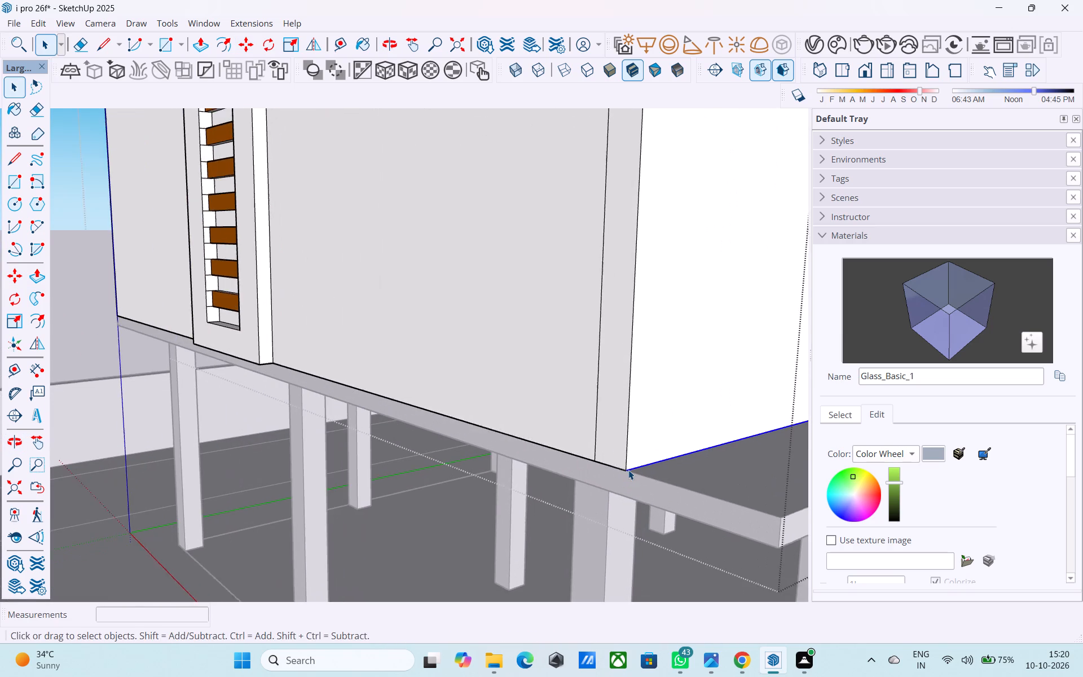
key(m)
click(624, 472)
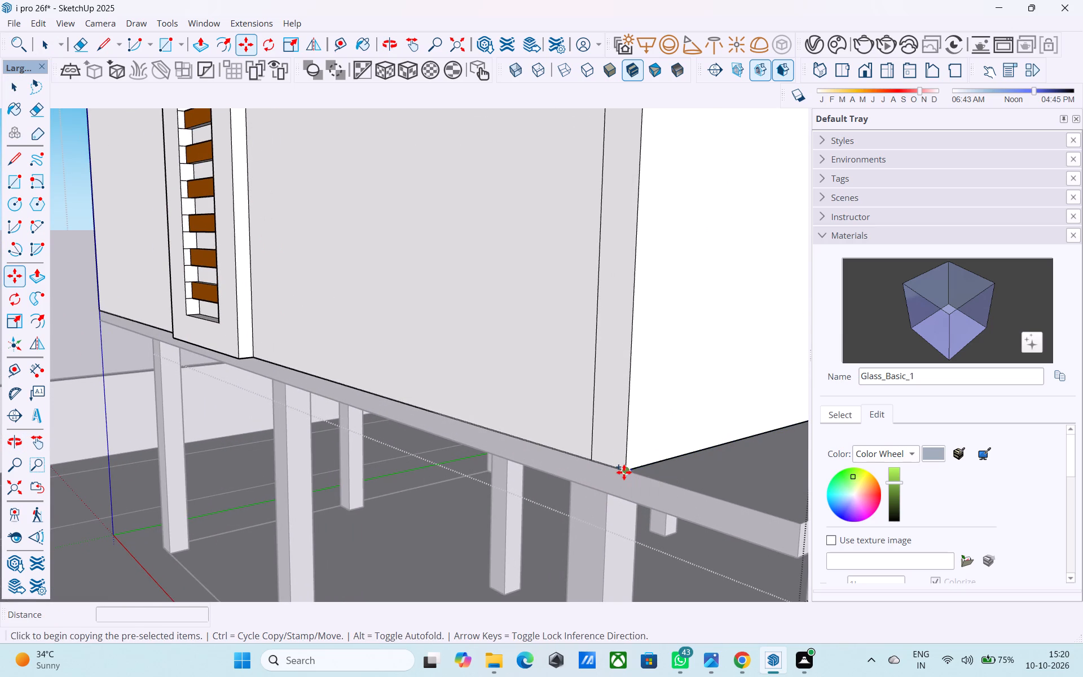
text(3')
key(Return)
scroll(627, 443, down, 11)
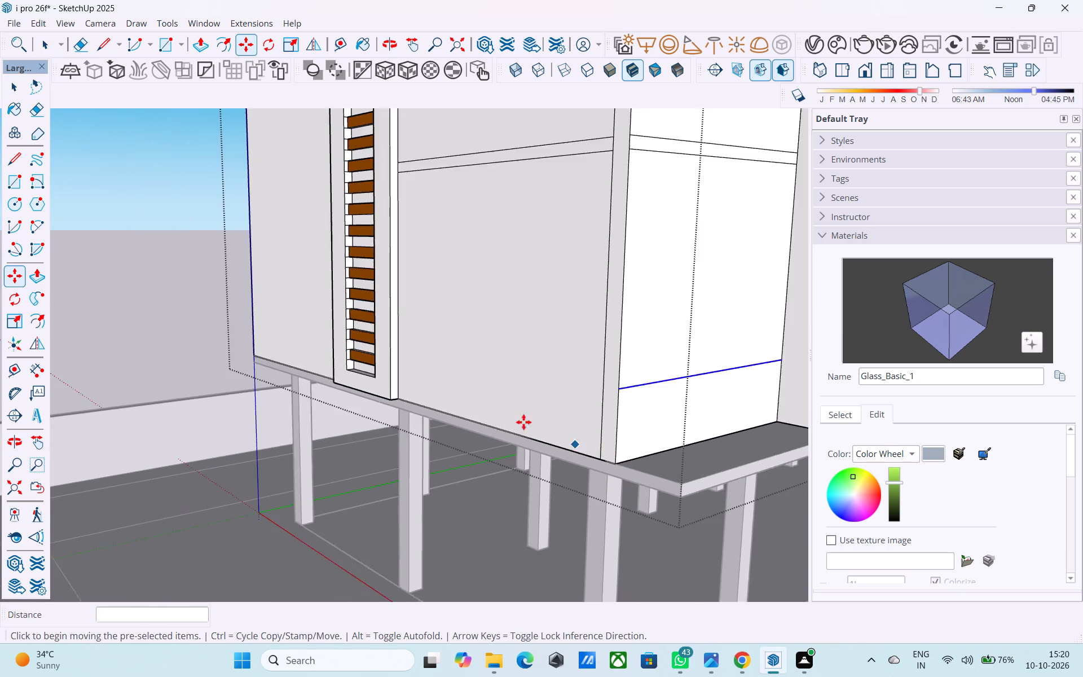
scroll(523, 422, down, 8)
scroll(542, 347, up, 1)
key(space)
Copy the upper edge of the first floor band above the lowest front wall panel upward by 3'.
scroll(582, 337, up, 1)
middle_drag(580, 324, 582, 392)
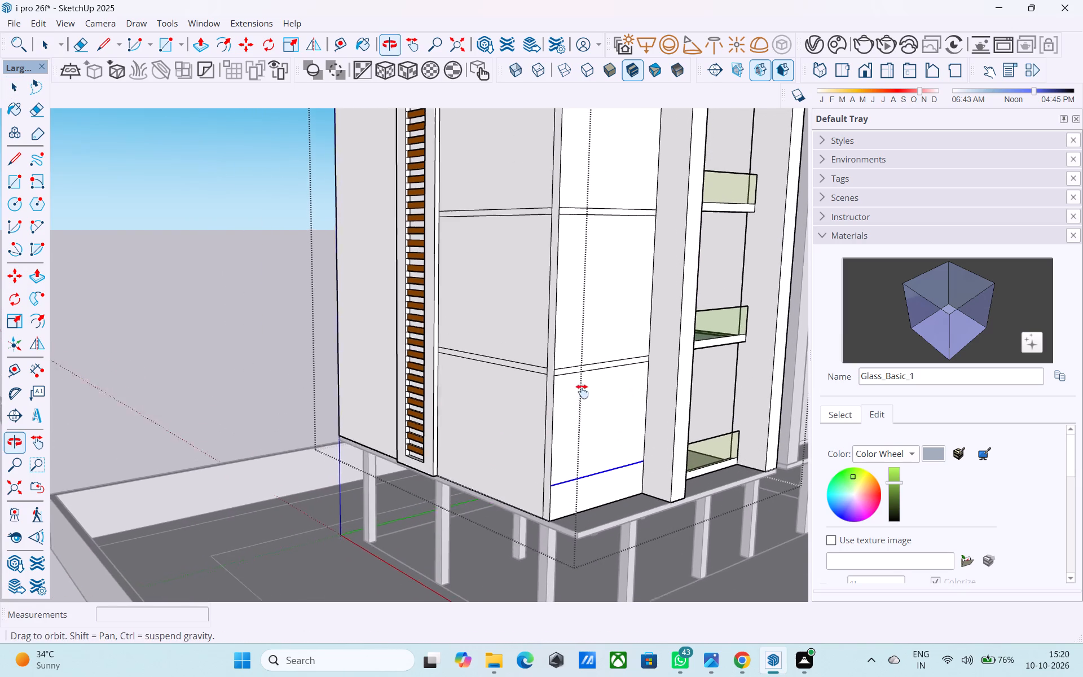
middle_drag(582, 392, 581, 393)
scroll(548, 365, up, 5)
click(562, 385)
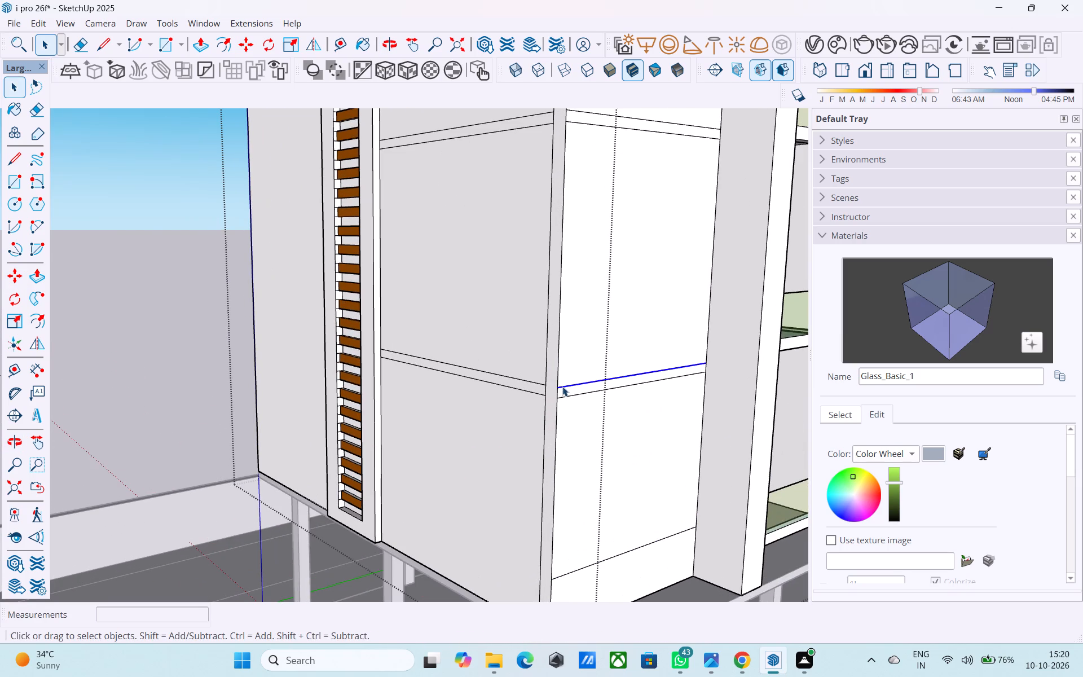
key(m)
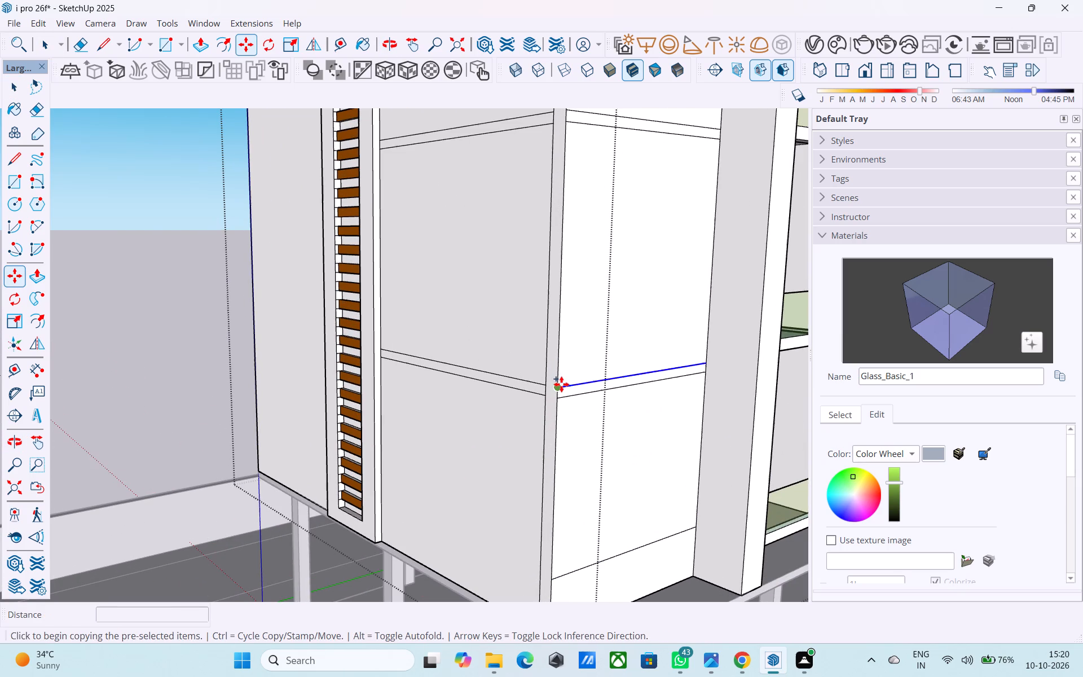
click(561, 384)
click(558, 327)
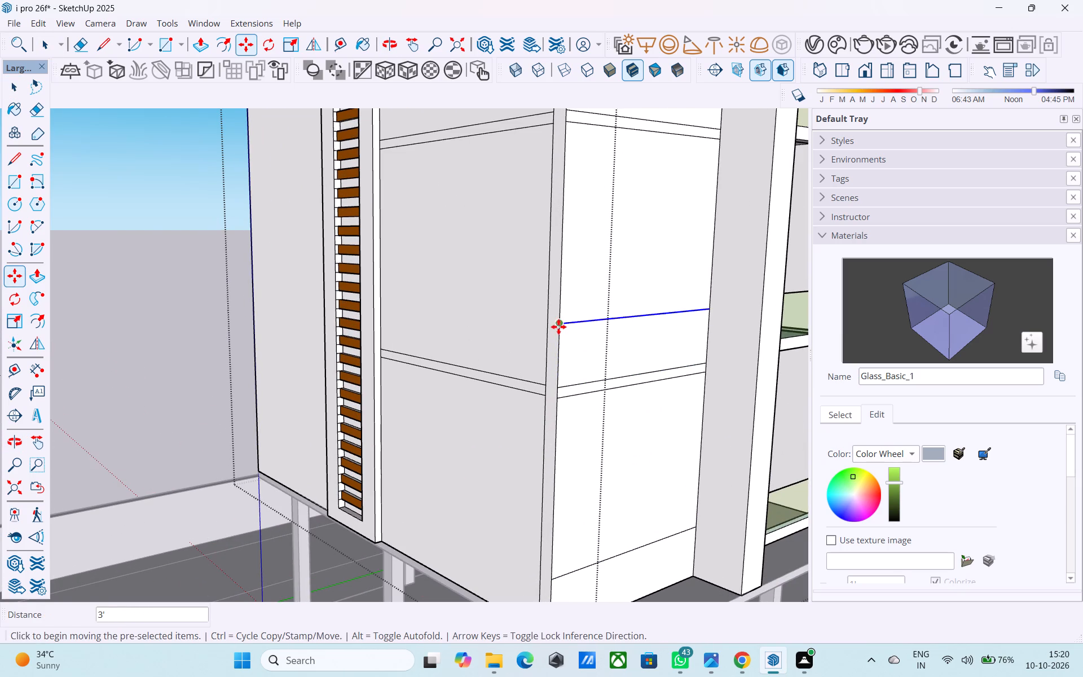
scroll(522, 358, down, 9)
shift+middle_drag(525, 358, 516, 433)
scroll(541, 380, up, 6)
key(space)
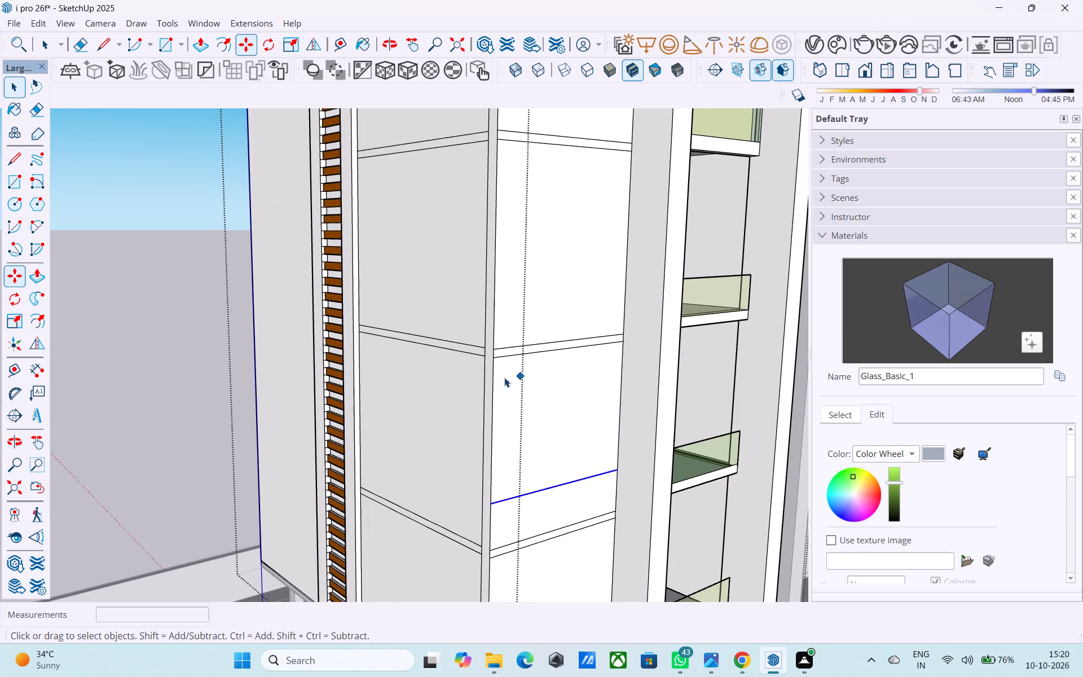
Copy the upper edge of the second floor band on the front wall beside the recessed openings upward by 3'.
click(499, 345)
click(502, 348)
key(m)
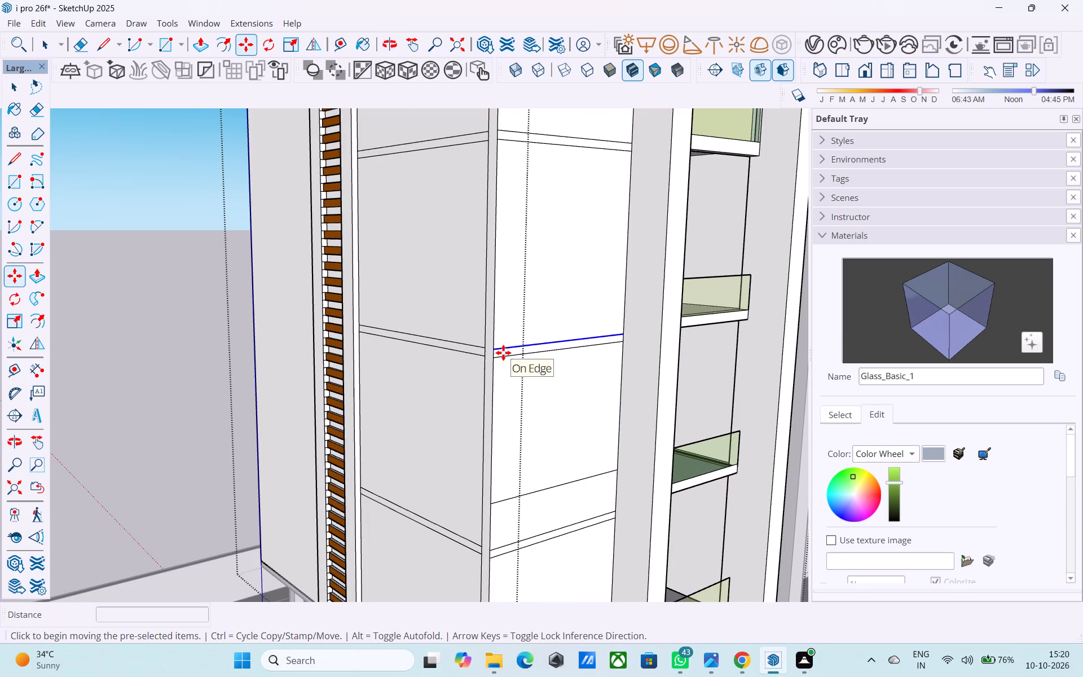
click(495, 350)
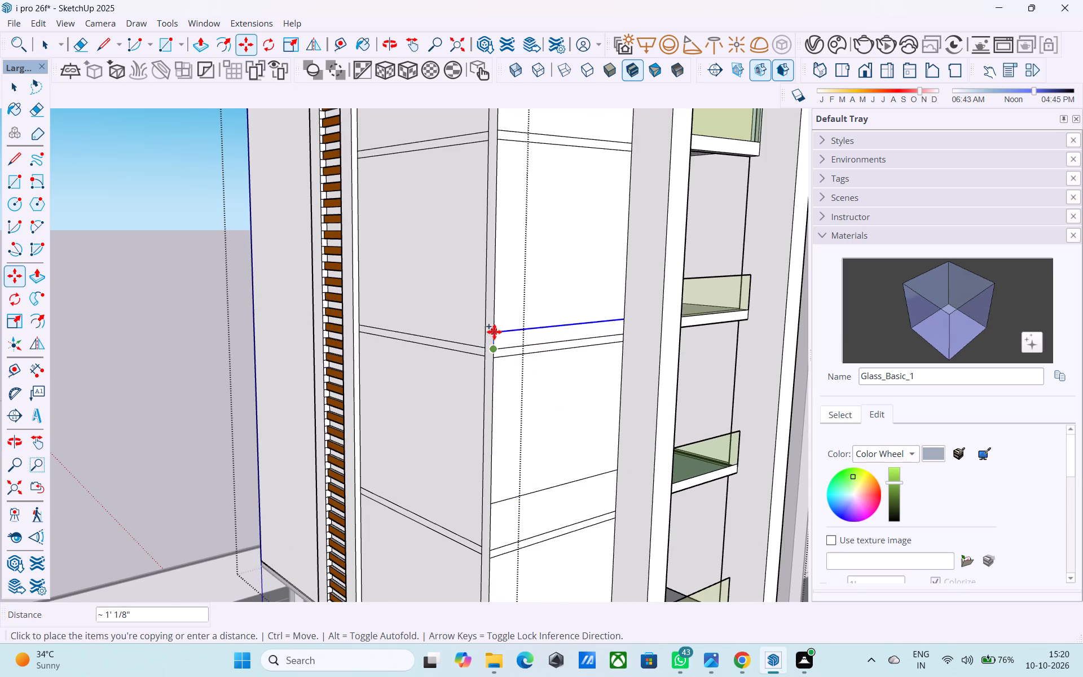
click(492, 294)
Copy the upper edge of the topmost floor band on the same front wall upward by 3'.
scroll(476, 315, down, 2)
shift+middle_drag(469, 320, 466, 349)
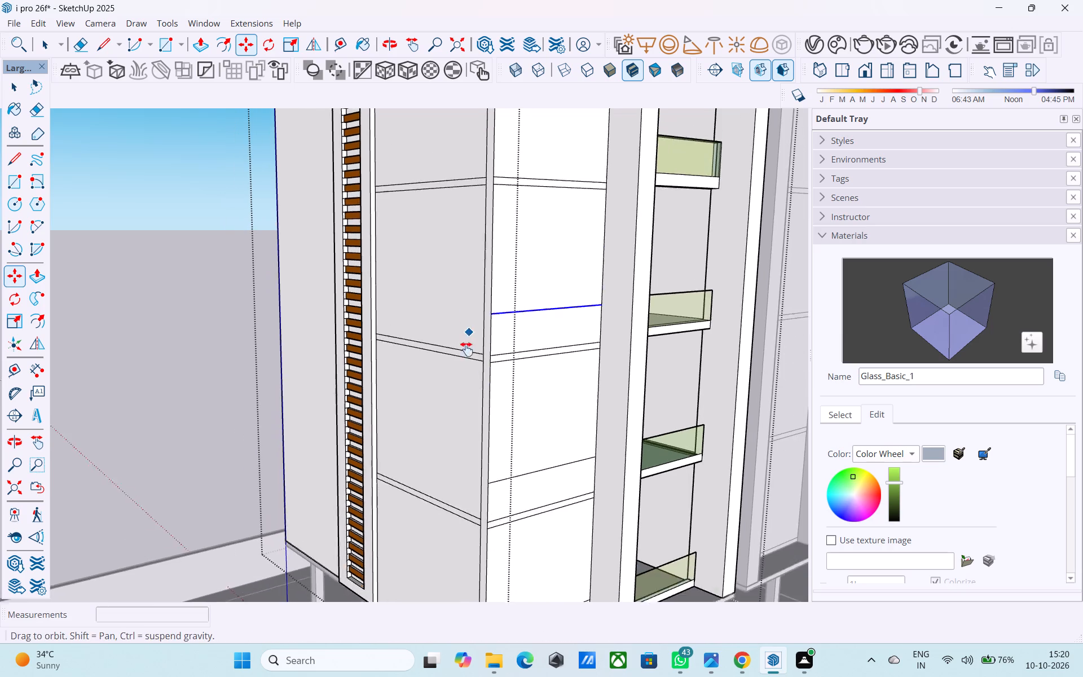
shift+middle_drag(466, 349, 460, 389)
shift+middle_drag(461, 372, 444, 406)
scroll(439, 394, down, 3)
shift+middle_drag(437, 394, 429, 478)
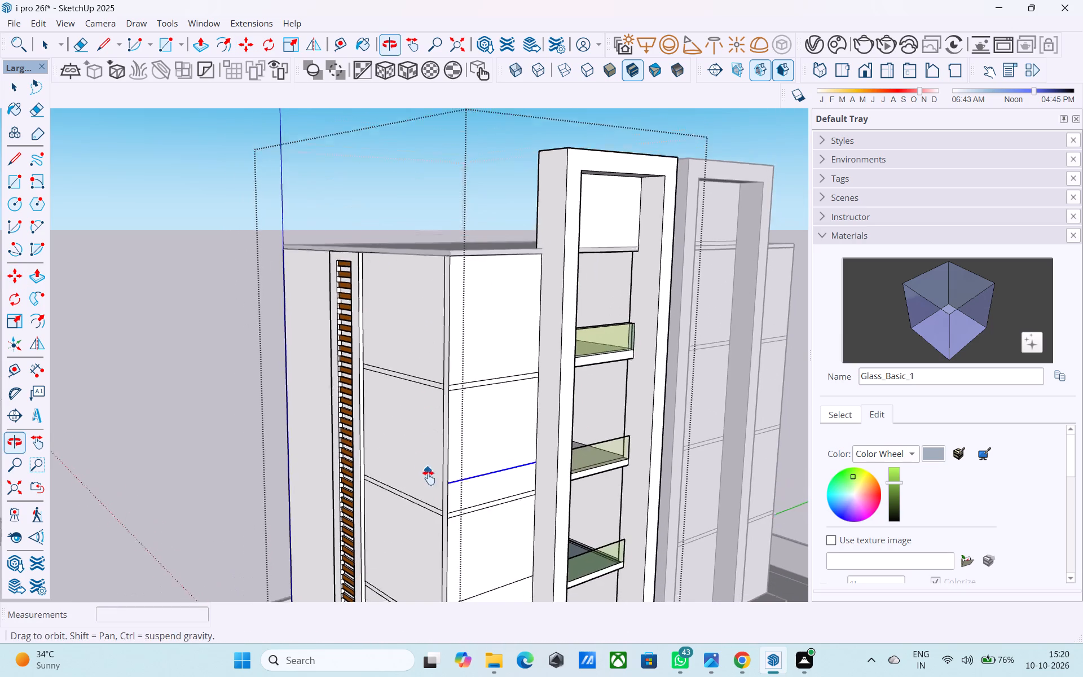
shift+middle_drag(429, 478, 429, 480)
scroll(452, 384, up, 2)
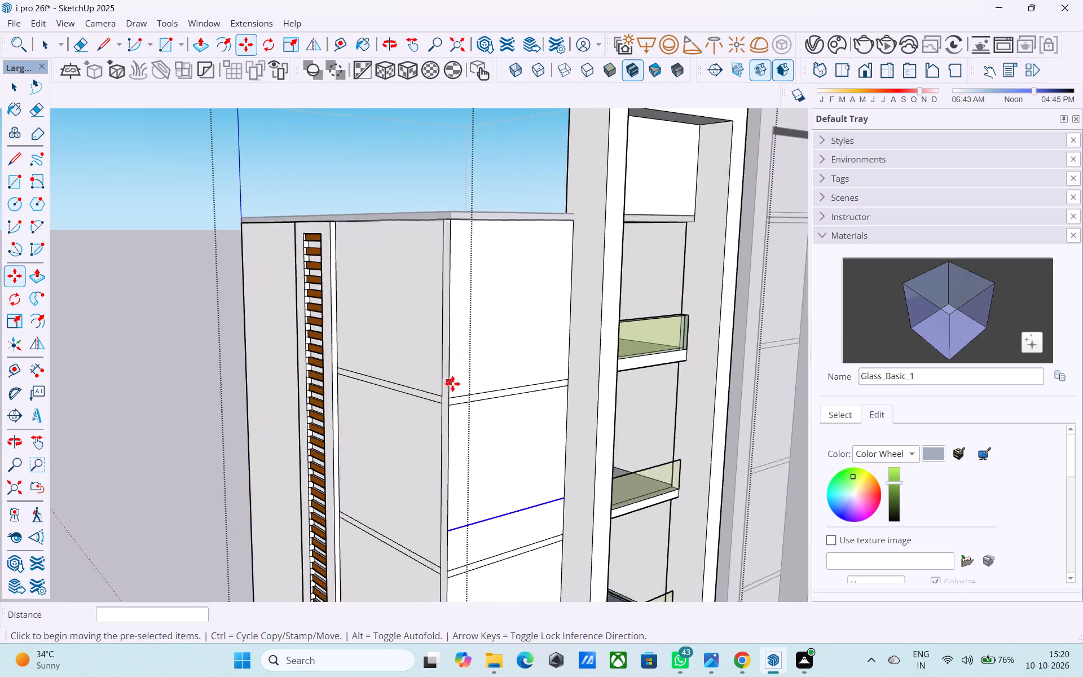
scroll(452, 384, up, 6)
key(space)
click(451, 407)
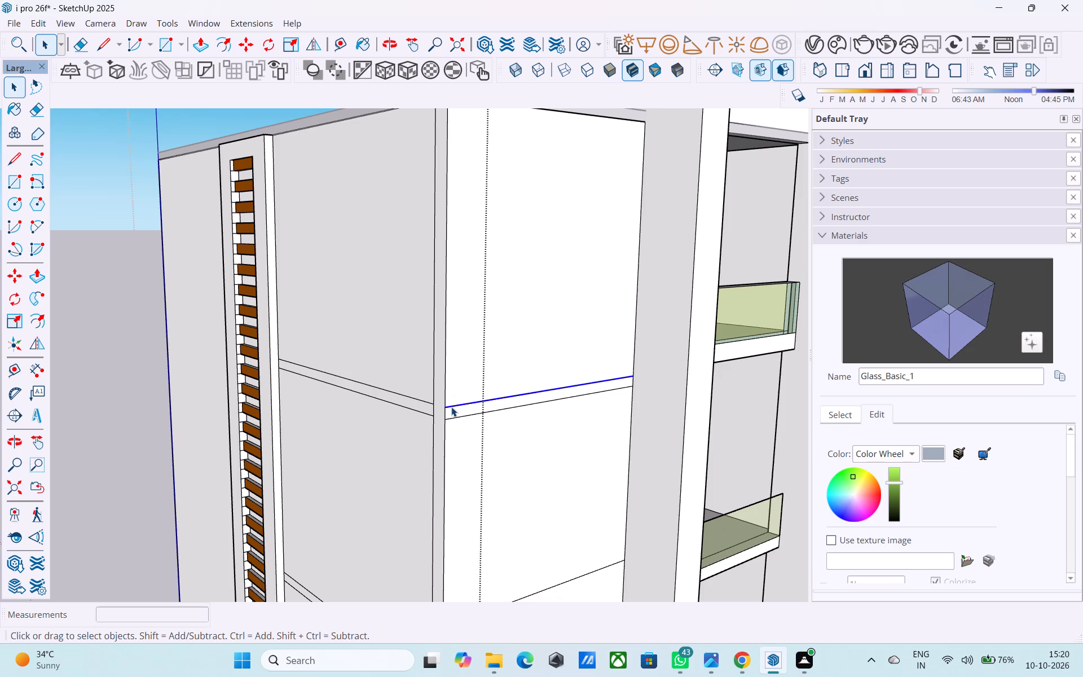
key(m)
click(452, 407)
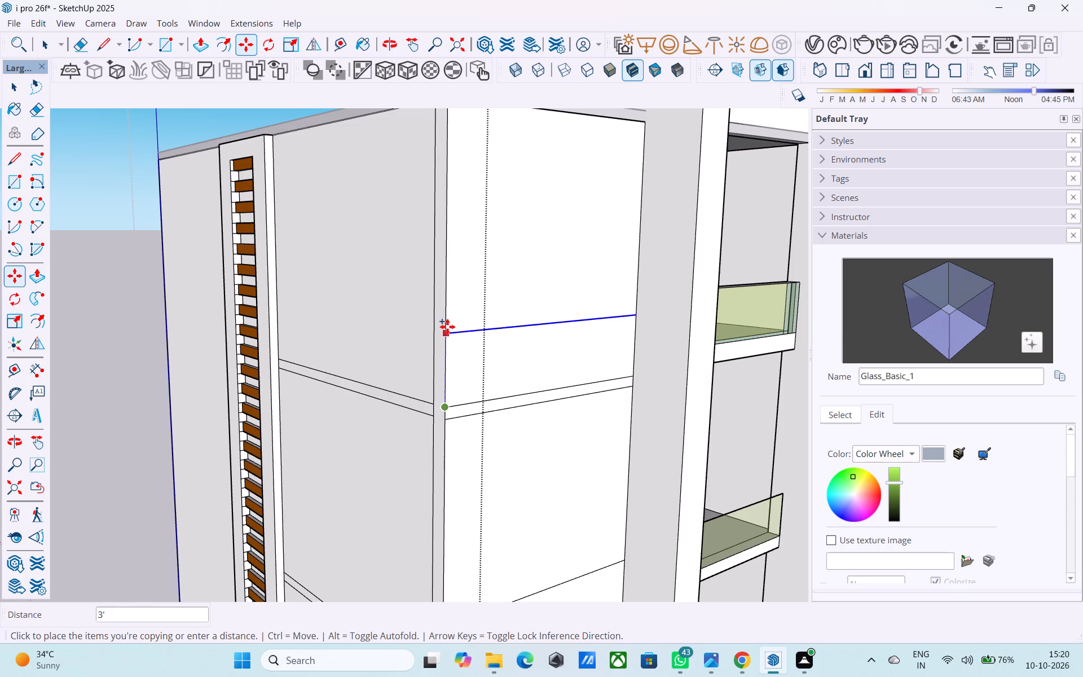
scroll(447, 327, up, 5)
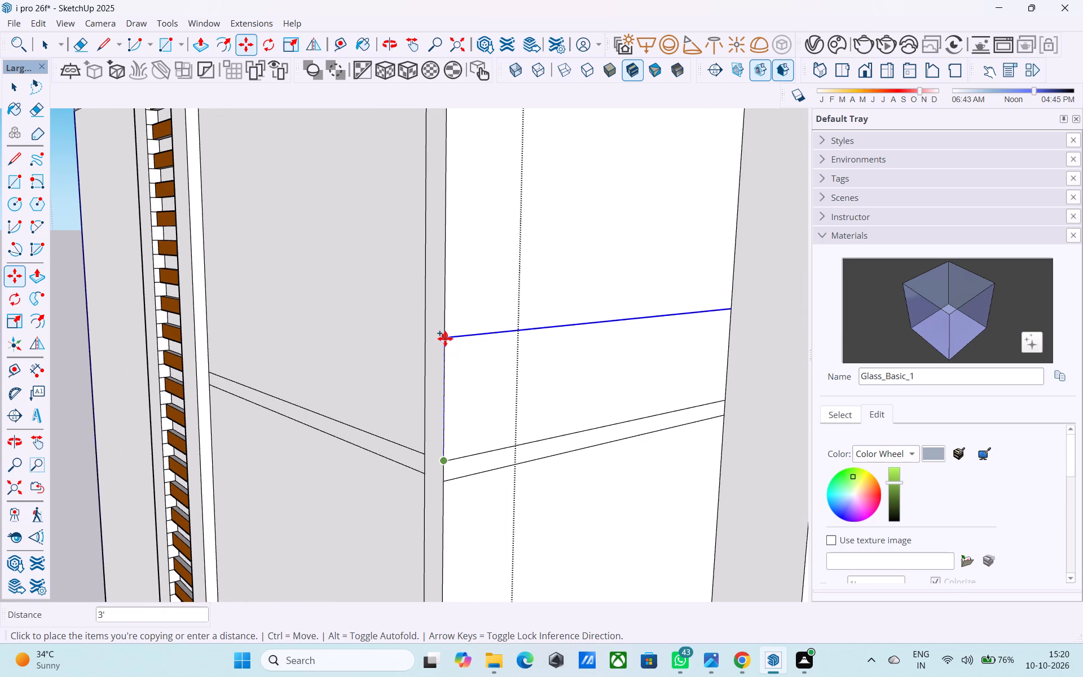
click(445, 338)
Copy the top front panel's vertical corner edge above the 3' line across the panel toward the openings by 4'.
scroll(439, 342, down, 20)
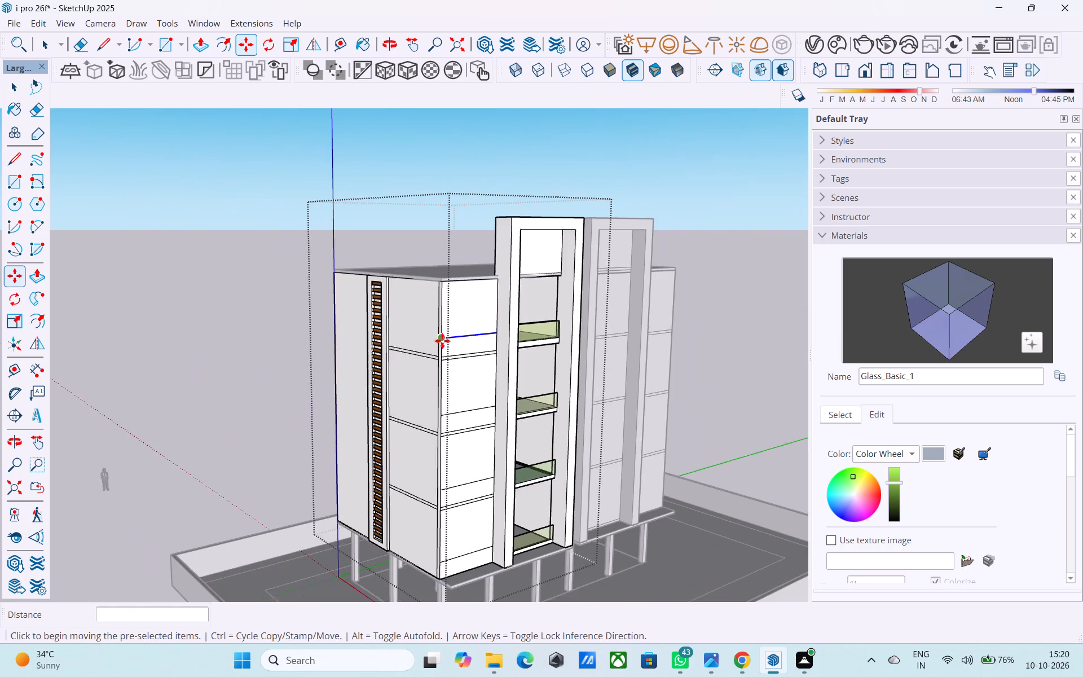
key(space)
scroll(441, 341, down, 1)
middle_drag(457, 351, 423, 357)
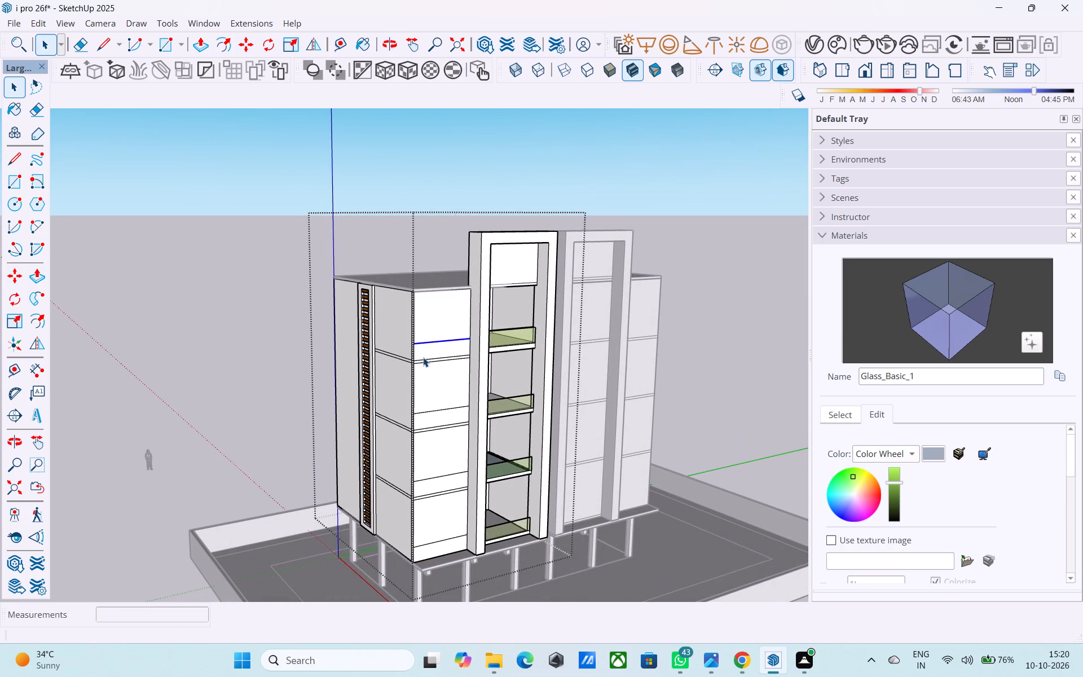
scroll(427, 351, up, 3)
middle_drag(427, 351, 426, 377)
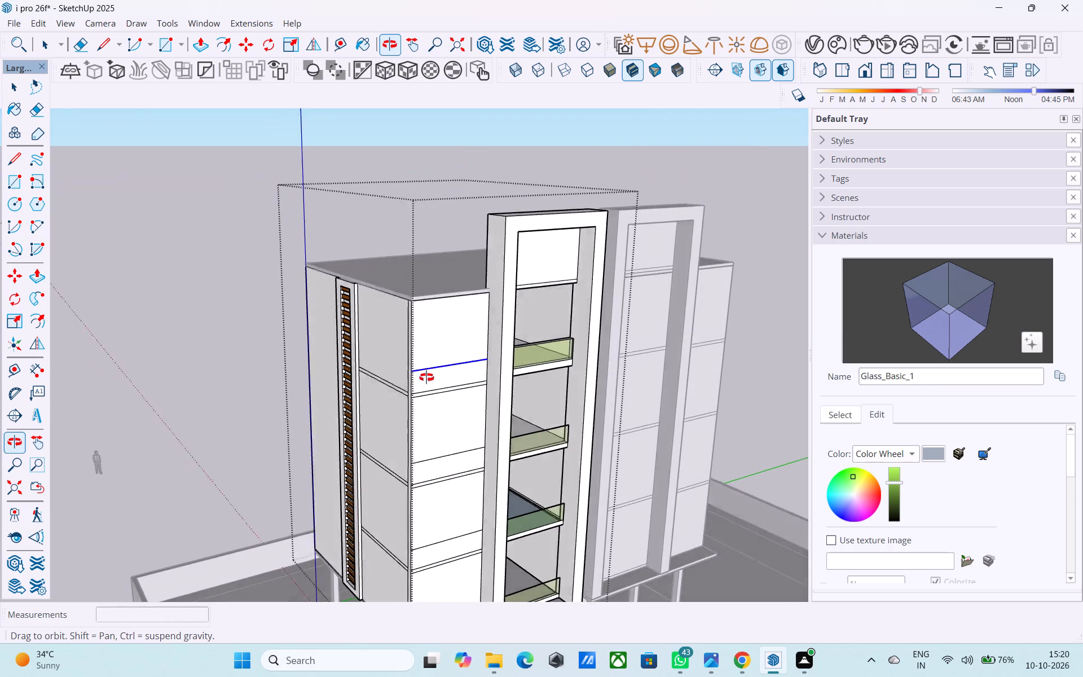
middle_drag(426, 377, 391, 385)
scroll(391, 385, up, 4)
middle_click(391, 385)
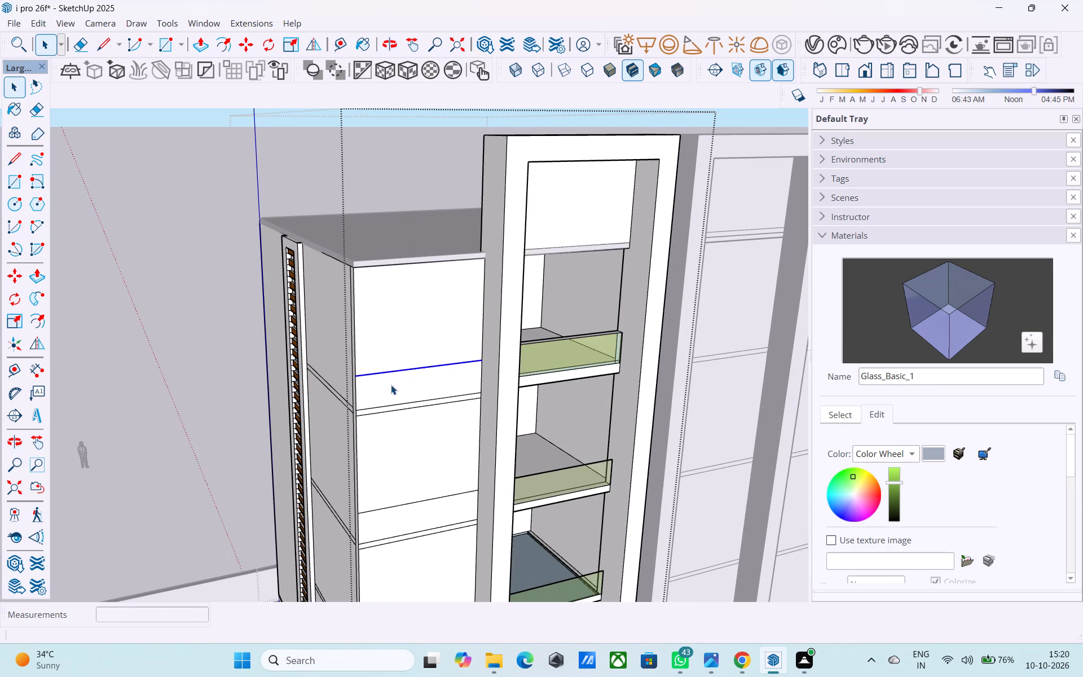
shift+middle_drag(391, 385, 555, 368)
middle_drag(561, 464, 537, 423)
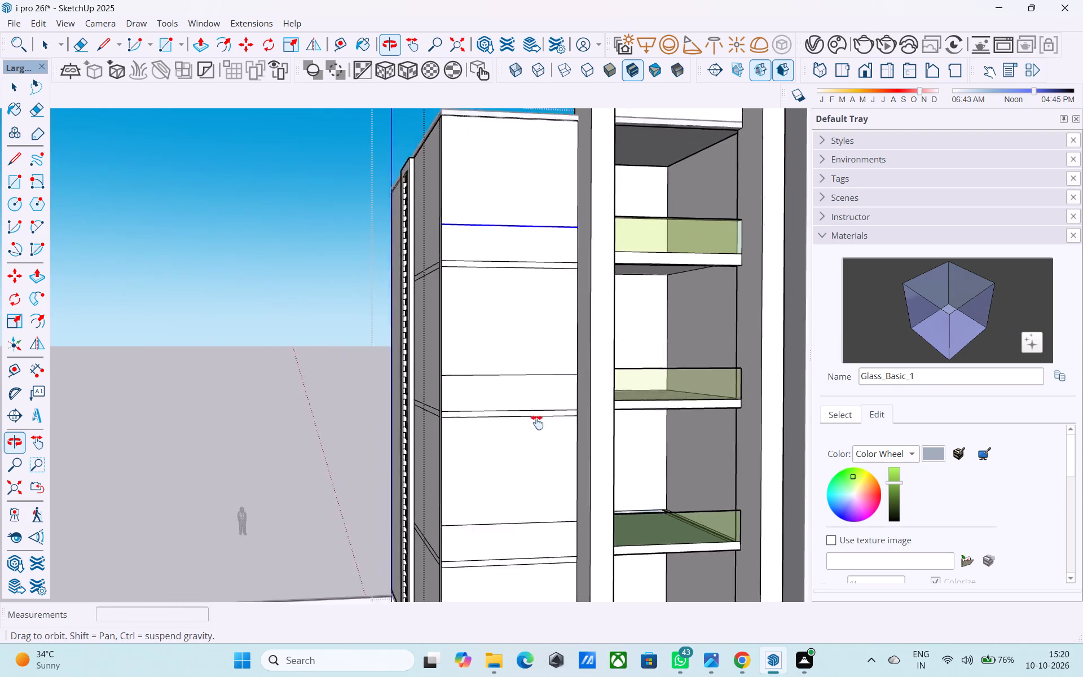
middle_drag(537, 423, 531, 487)
shift+middle_drag(446, 366, 478, 447)
scroll(472, 402, up, 7)
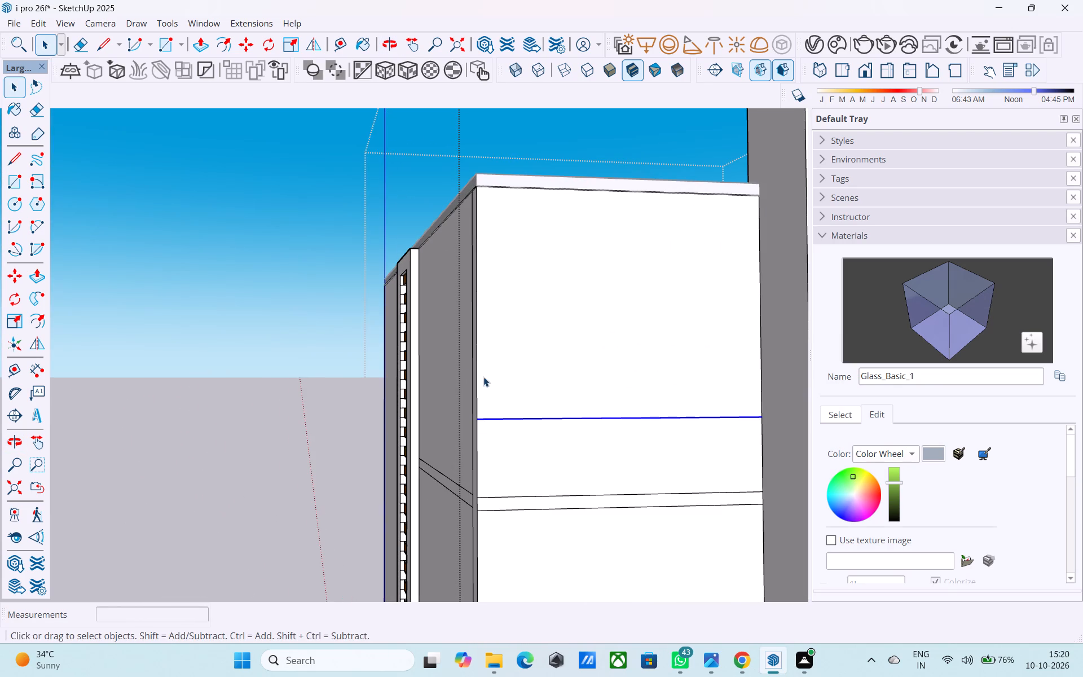
click(477, 375)
key(m)
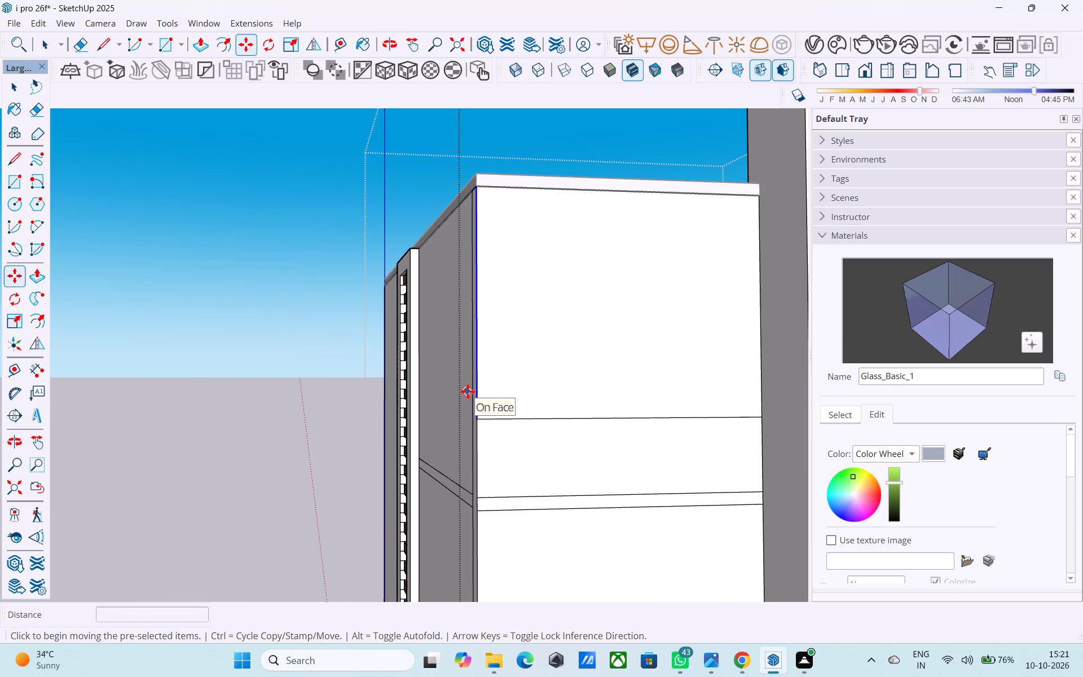
click(482, 417)
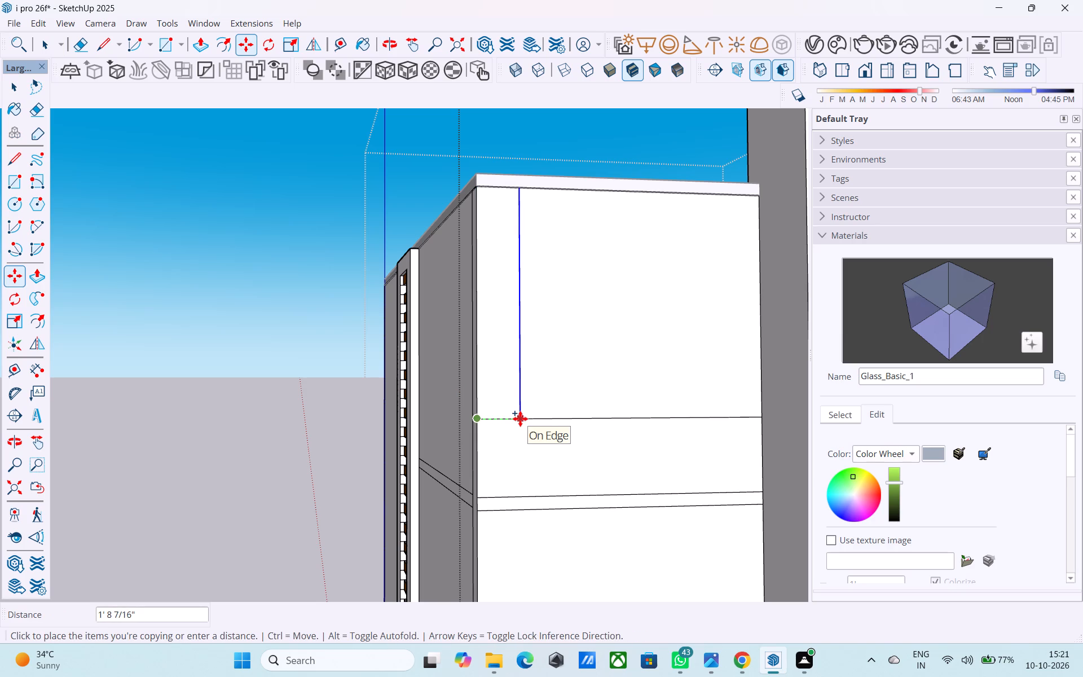
text(4')
key(Return)
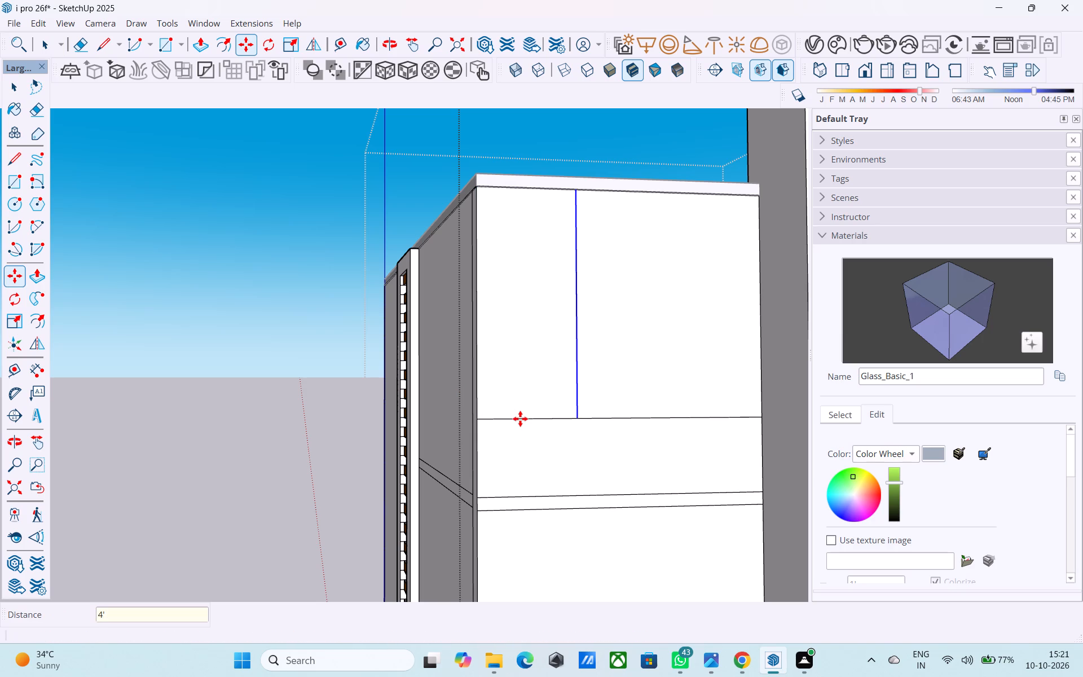
Draw a vertical line from the copied edge's lower end down the front wall to the lowest panel's bottom edge.
key(l)
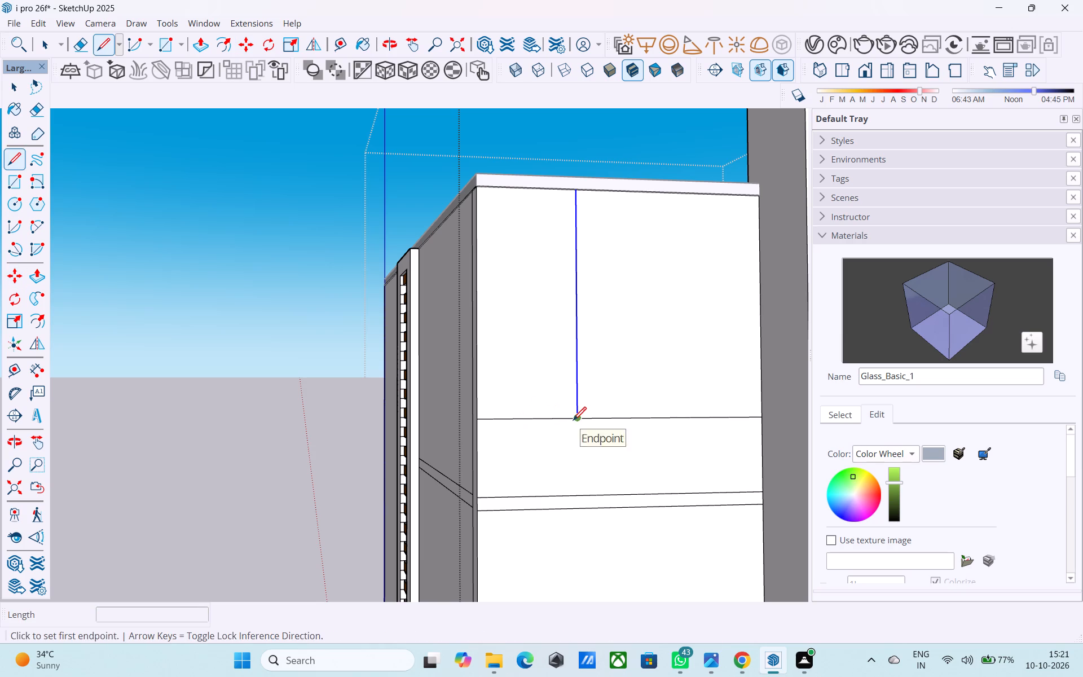
click(573, 421)
scroll(573, 422, down, 5)
middle_drag(575, 448, 518, 249)
scroll(547, 379, down, 2)
shift+middle_drag(536, 433, 530, 286)
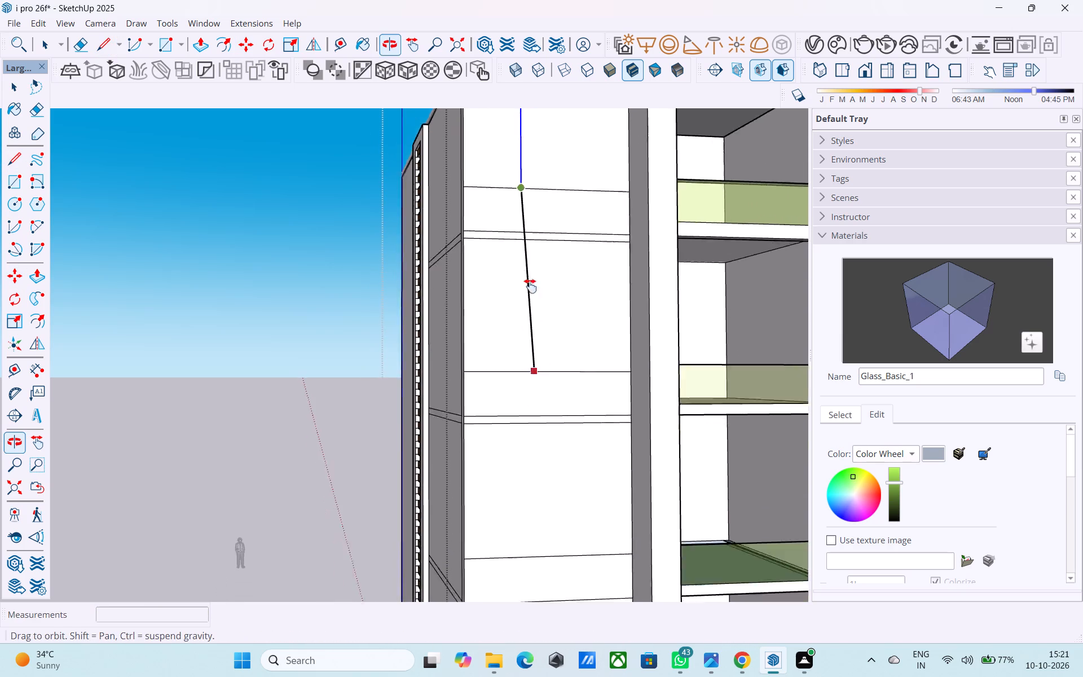
shift+middle_drag(530, 286, 519, 252)
scroll(499, 378, down, 3)
middle_drag(517, 530, 487, 351)
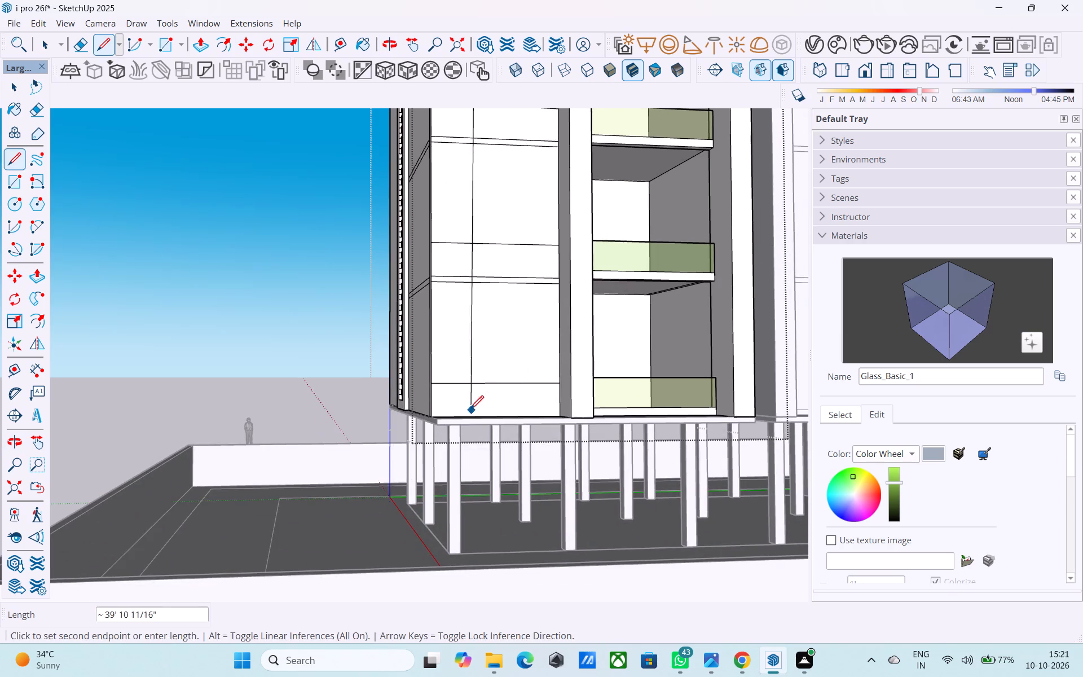
middle_drag(468, 410, 477, 501)
scroll(477, 500, up, 4)
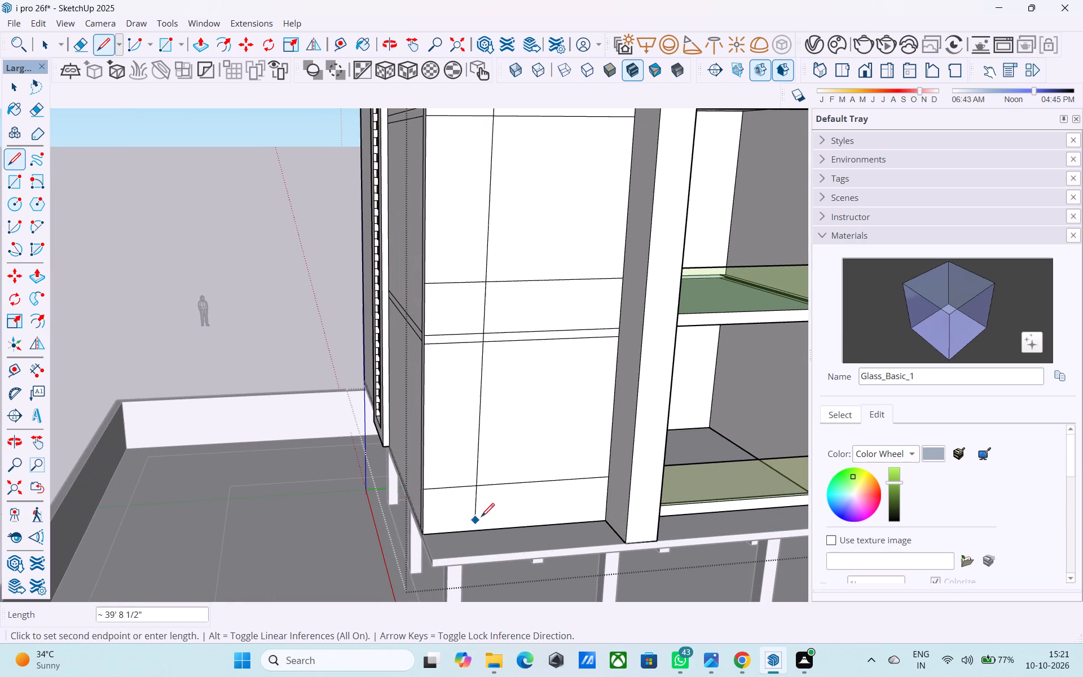
scroll(488, 520, down, 8)
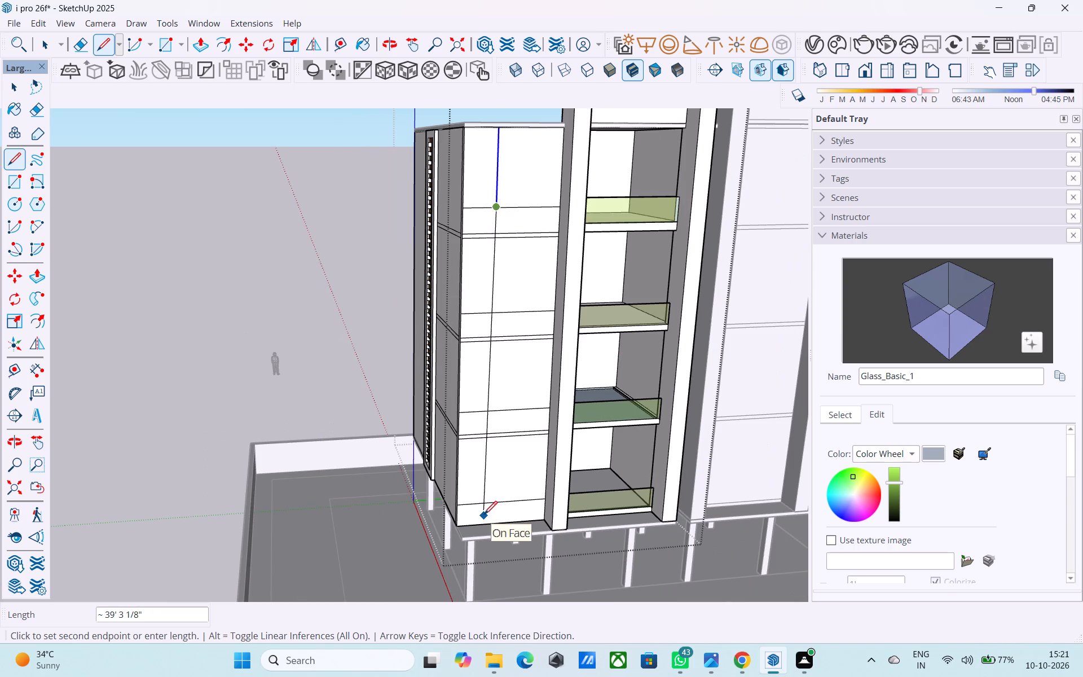
middle_drag(485, 515, 683, 508)
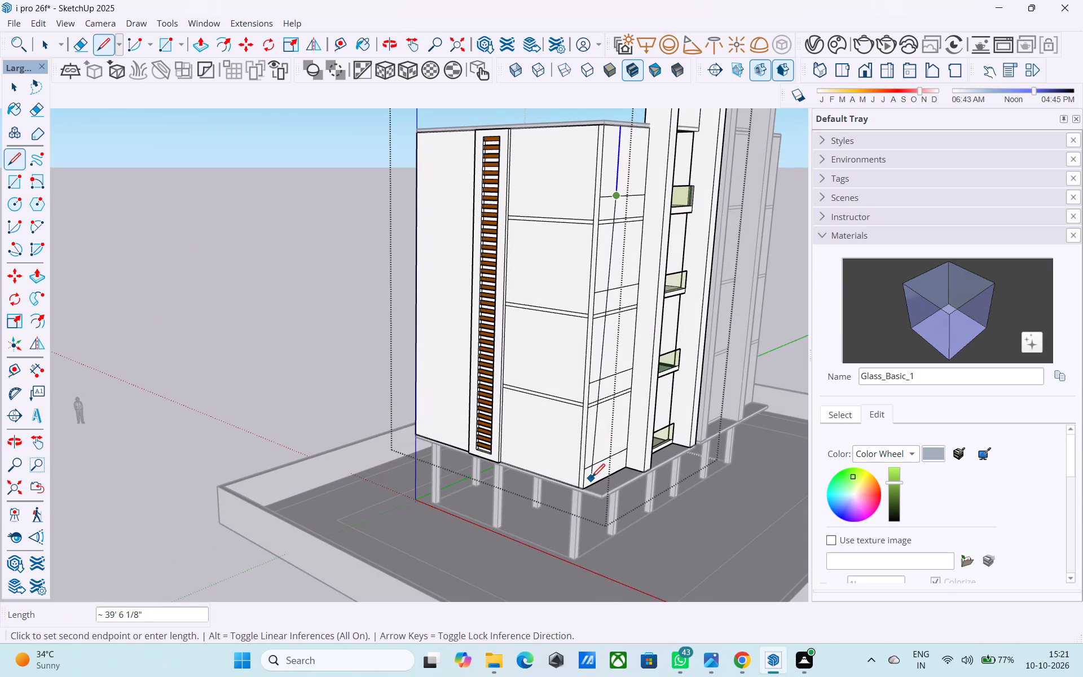
click(597, 480)
Erase the segment of the second-lowest panel's 3' line between the vertical divider and the openings' frame.
middle_drag(592, 456, 476, 461)
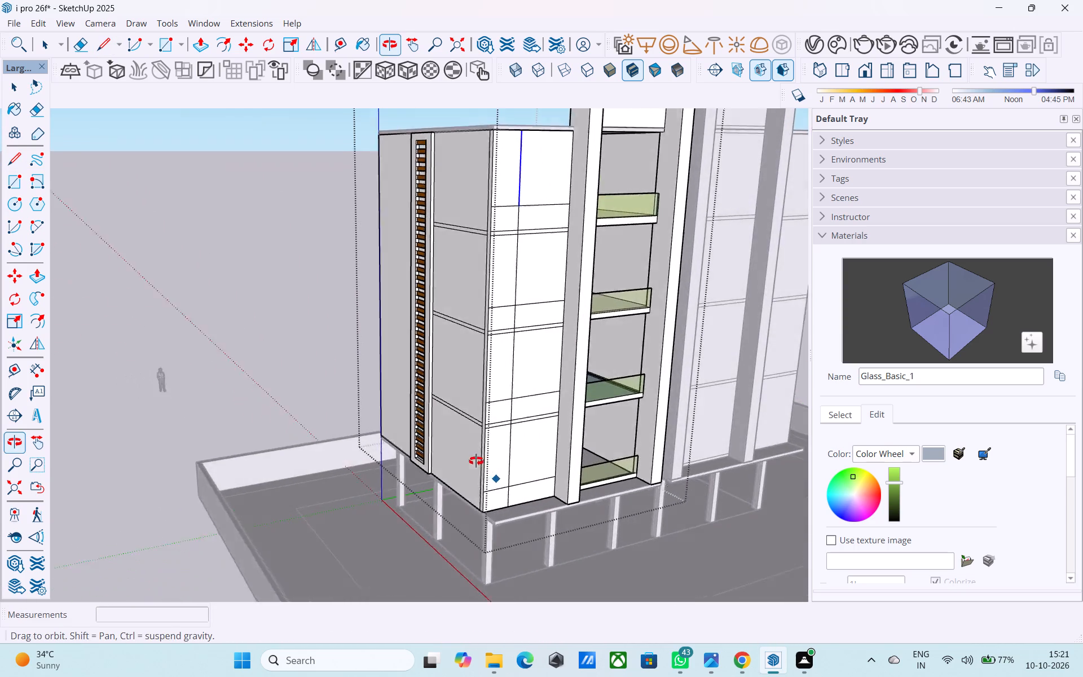
middle_drag(476, 461, 391, 452)
shift+middle_drag(391, 451, 448, 451)
scroll(448, 450, up, 3)
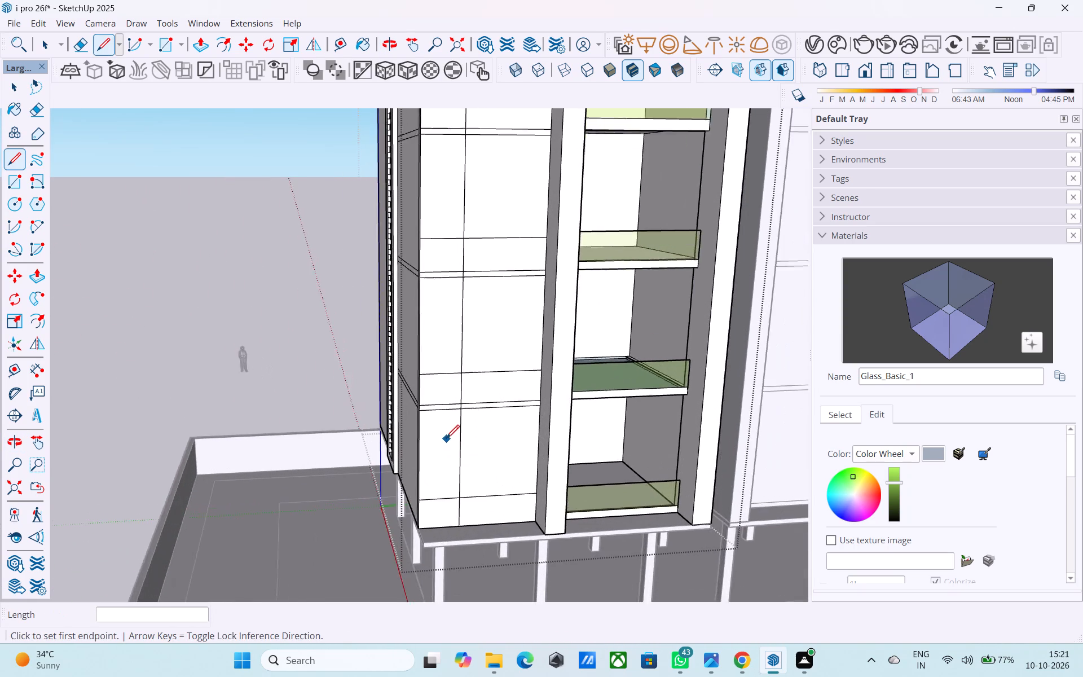
scroll(446, 439, down, 4)
shift+middle_drag(446, 440, 455, 496)
key(e)
scroll(449, 469, up, 5)
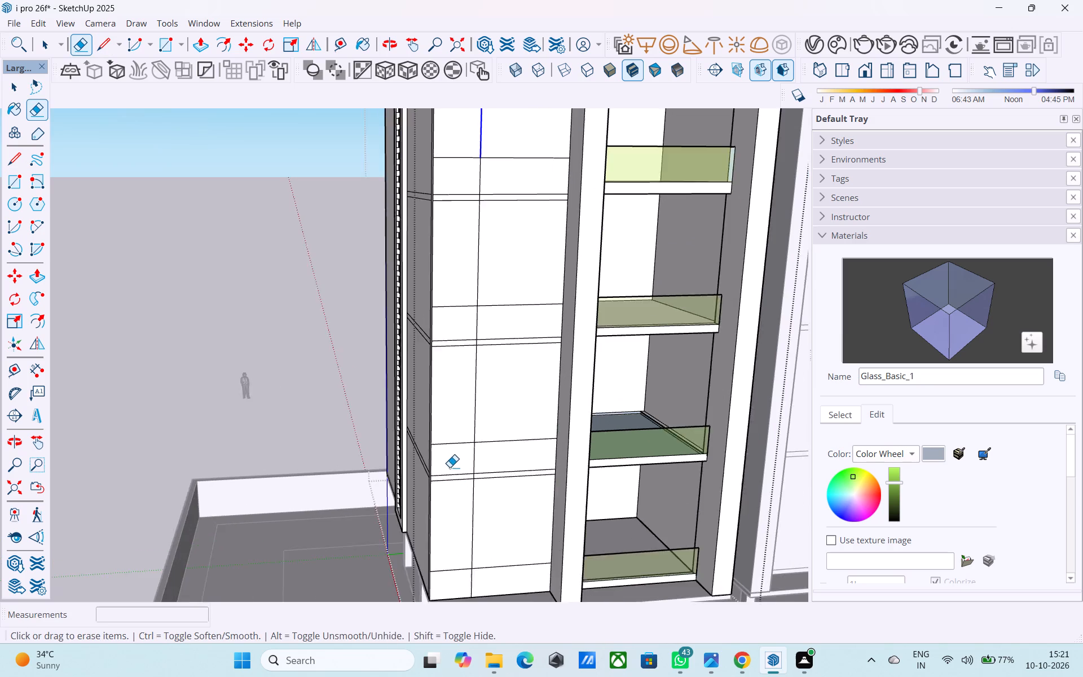
scroll(450, 467, up, 2)
click(489, 460)
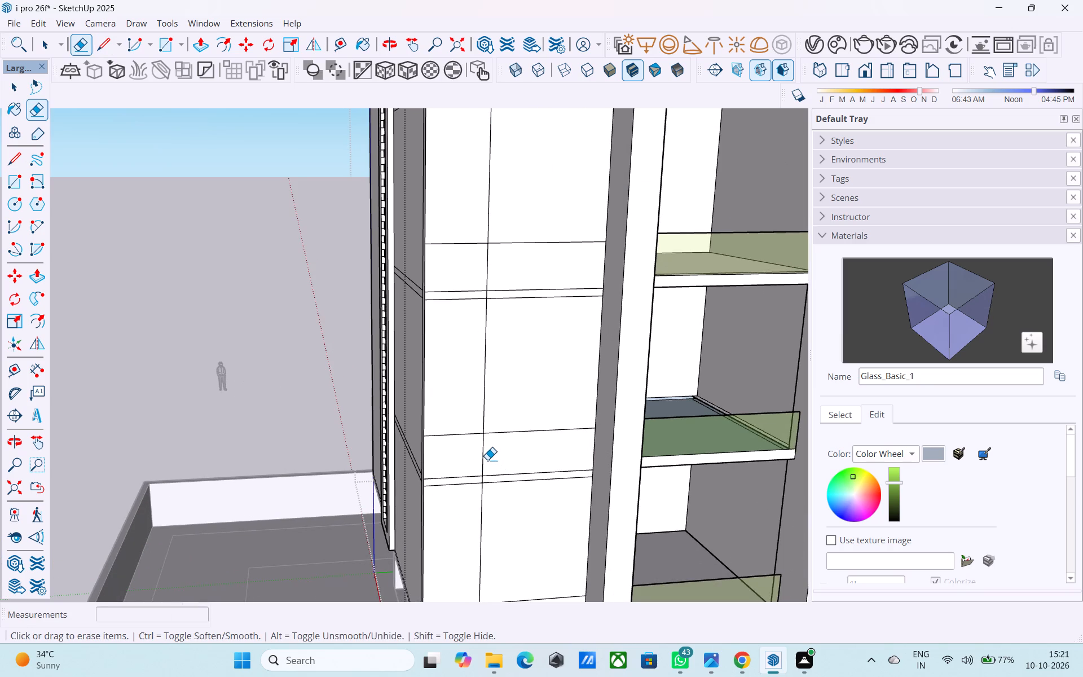
click(515, 428)
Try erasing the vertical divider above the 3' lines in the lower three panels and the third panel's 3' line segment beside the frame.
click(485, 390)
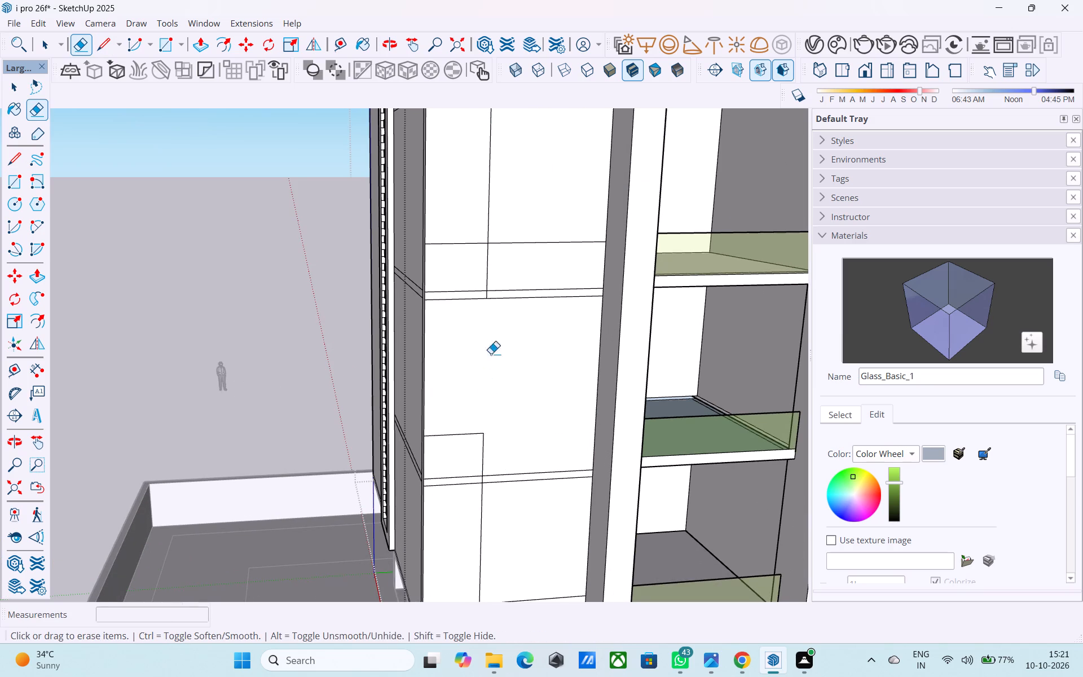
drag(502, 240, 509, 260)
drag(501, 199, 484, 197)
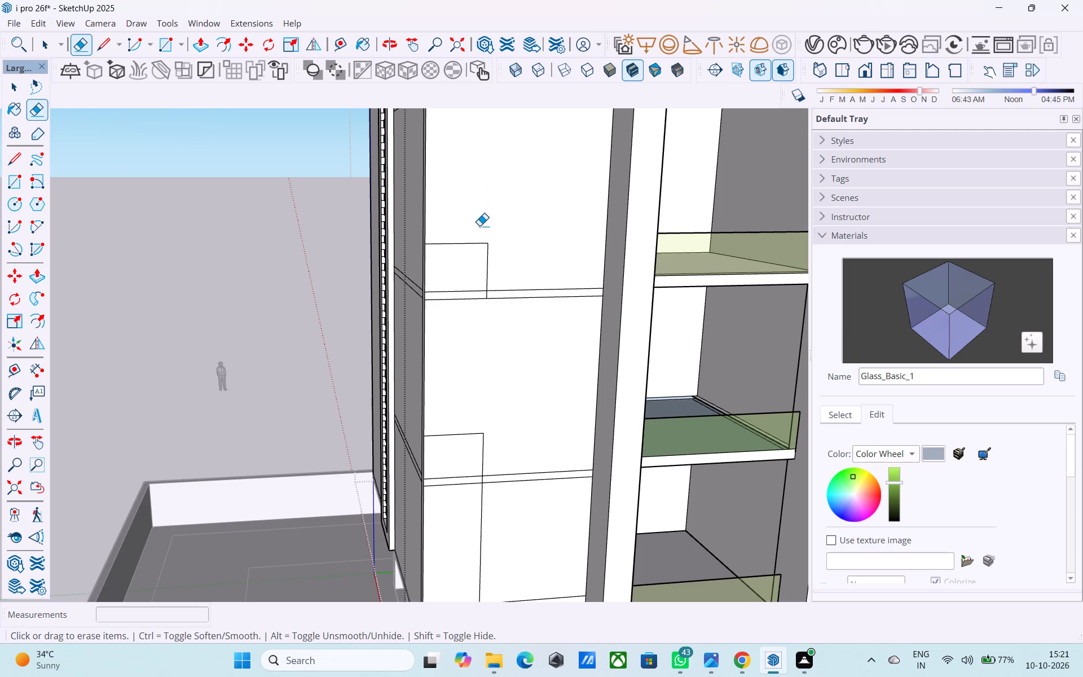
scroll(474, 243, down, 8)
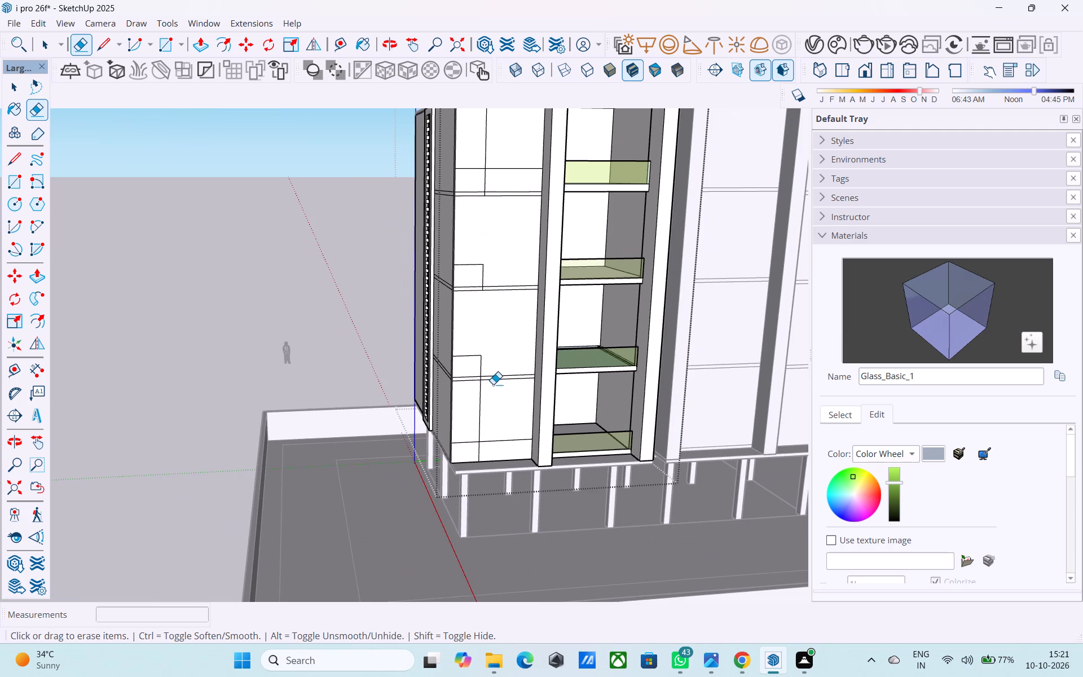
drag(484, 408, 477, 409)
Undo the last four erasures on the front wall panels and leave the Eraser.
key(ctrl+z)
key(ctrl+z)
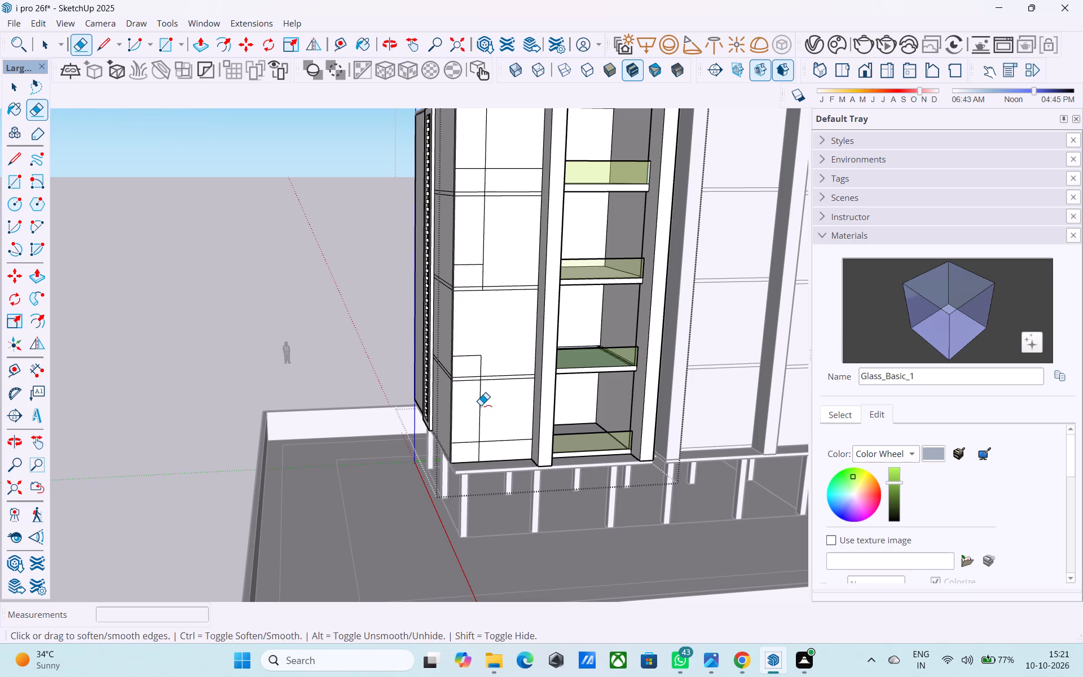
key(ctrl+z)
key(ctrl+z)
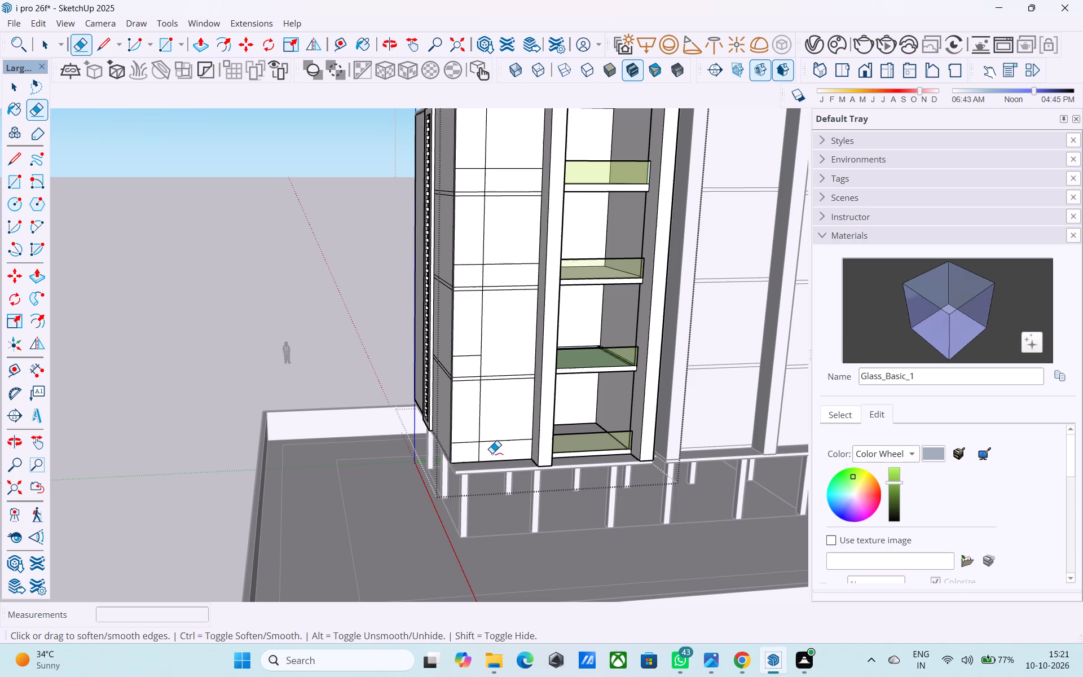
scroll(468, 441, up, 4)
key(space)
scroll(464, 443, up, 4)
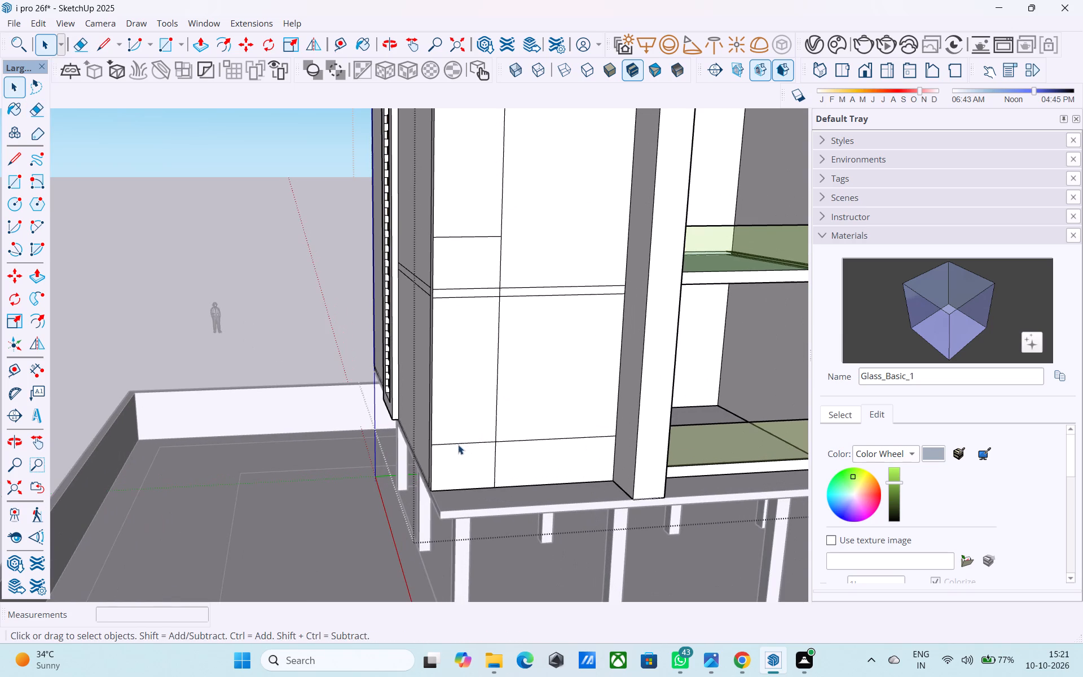
Copy the lowest front wall panel's 3' line, from the corner to the vertical divider, 4' up along the divider.
click(459, 444)
key(m)
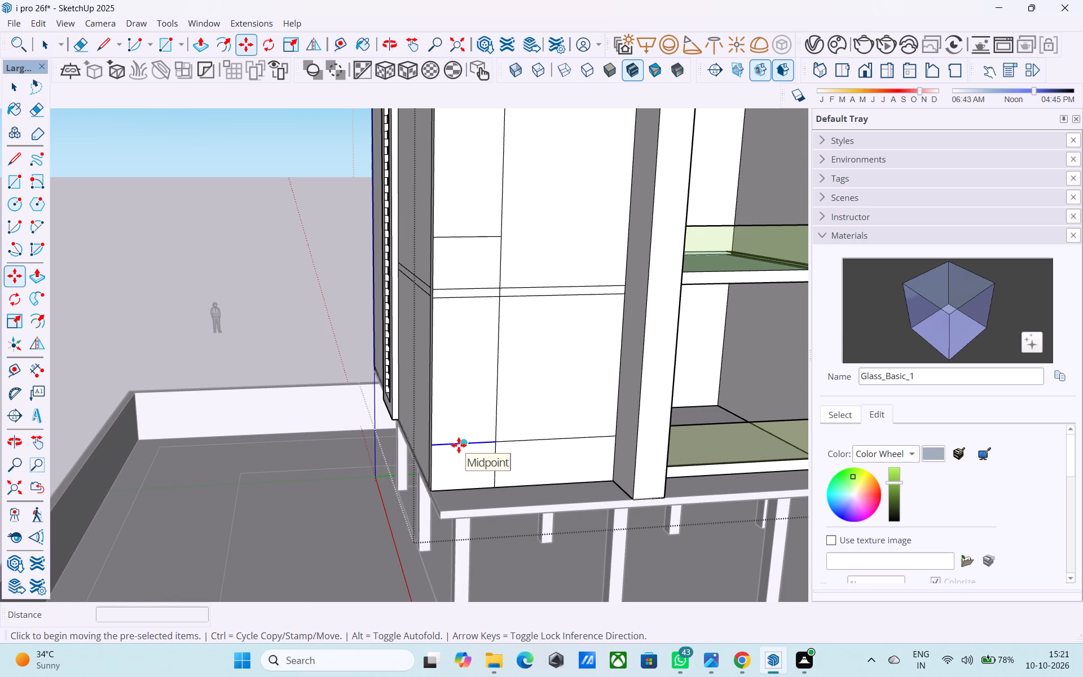
click(497, 442)
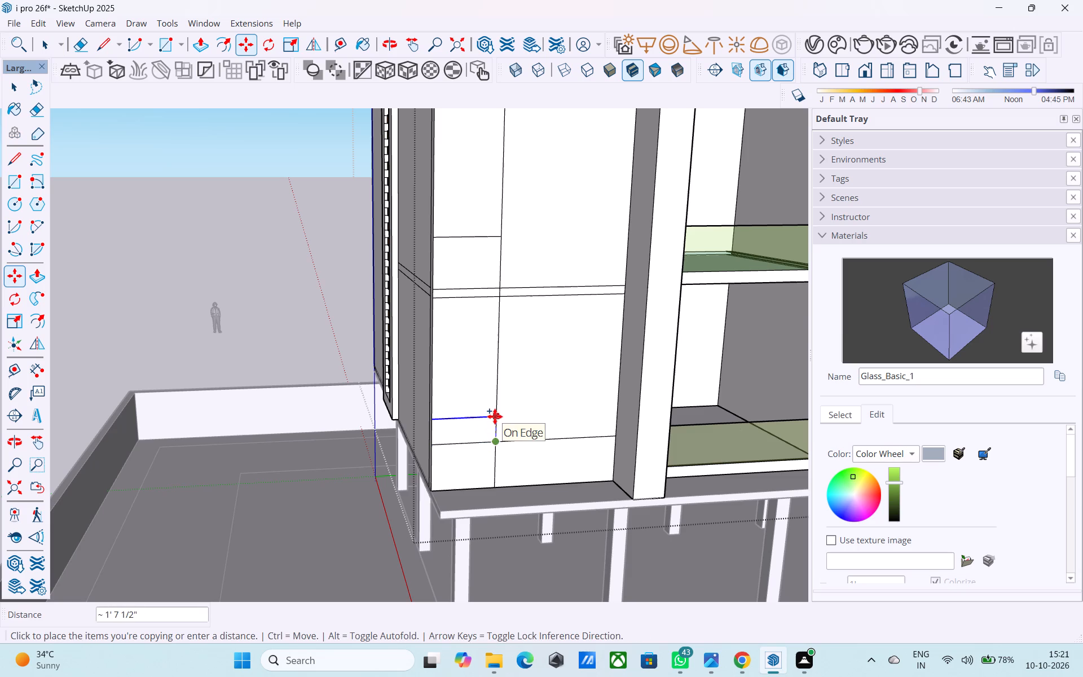
text(4')
key(Return)
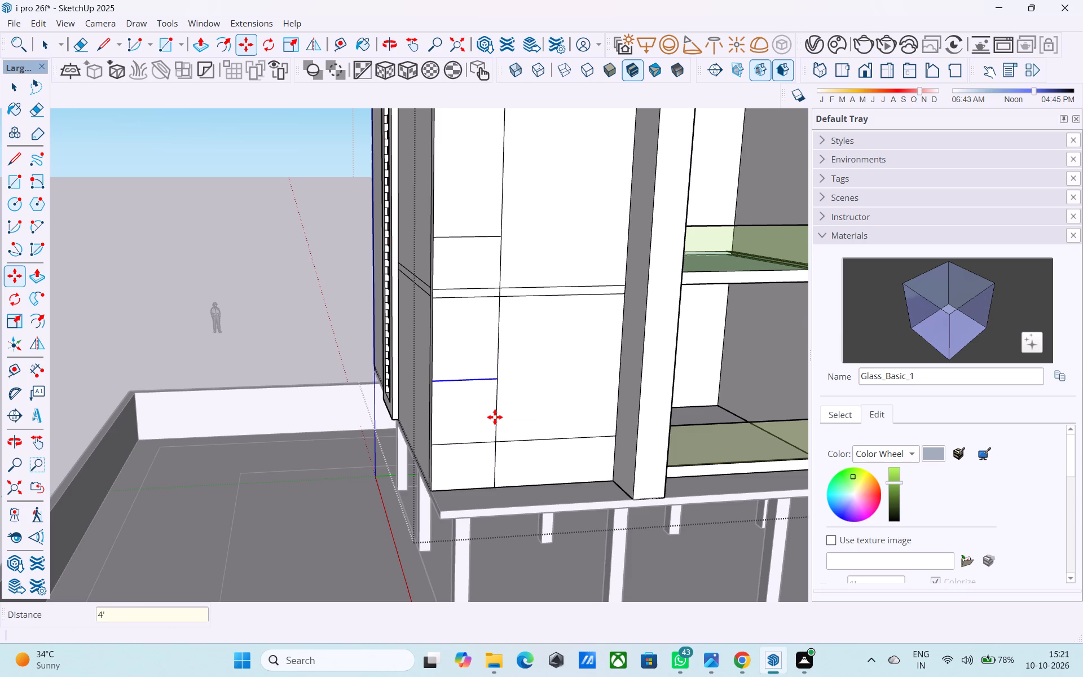
key(space)
Copy the second-lowest panel's 3' line segment about 4' up along the vertical divider.
shift+middle_drag(470, 420, 440, 553)
shift+scroll(440, 555, down, 1)
shift+middle_click(474, 430)
scroll(457, 411, up, 4)
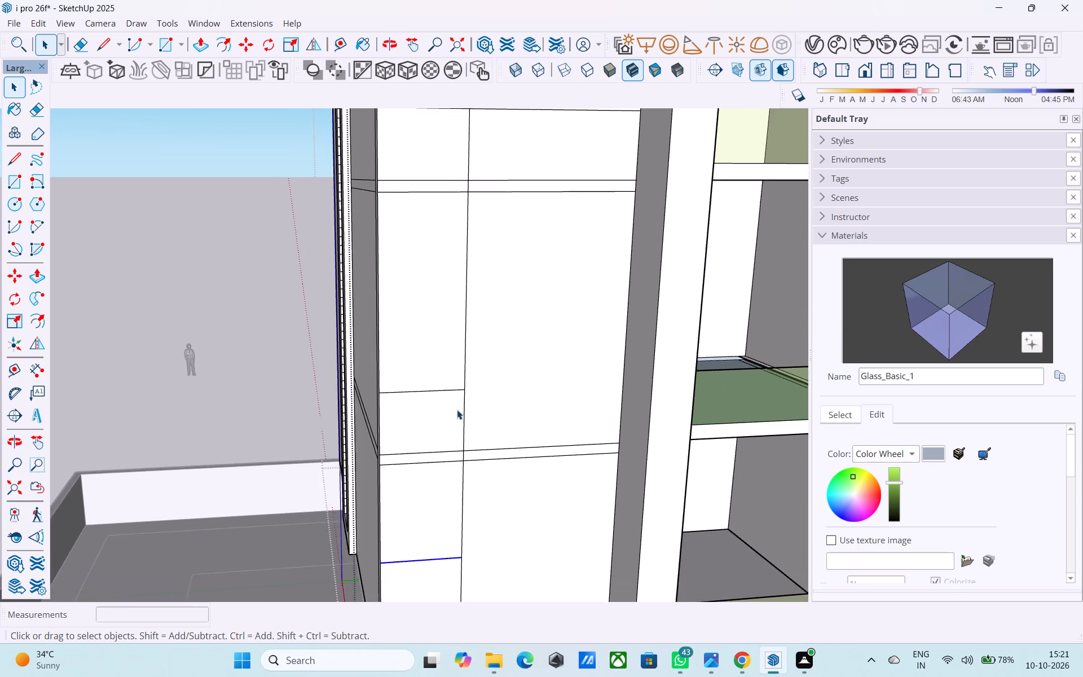
click(460, 386)
key(m)
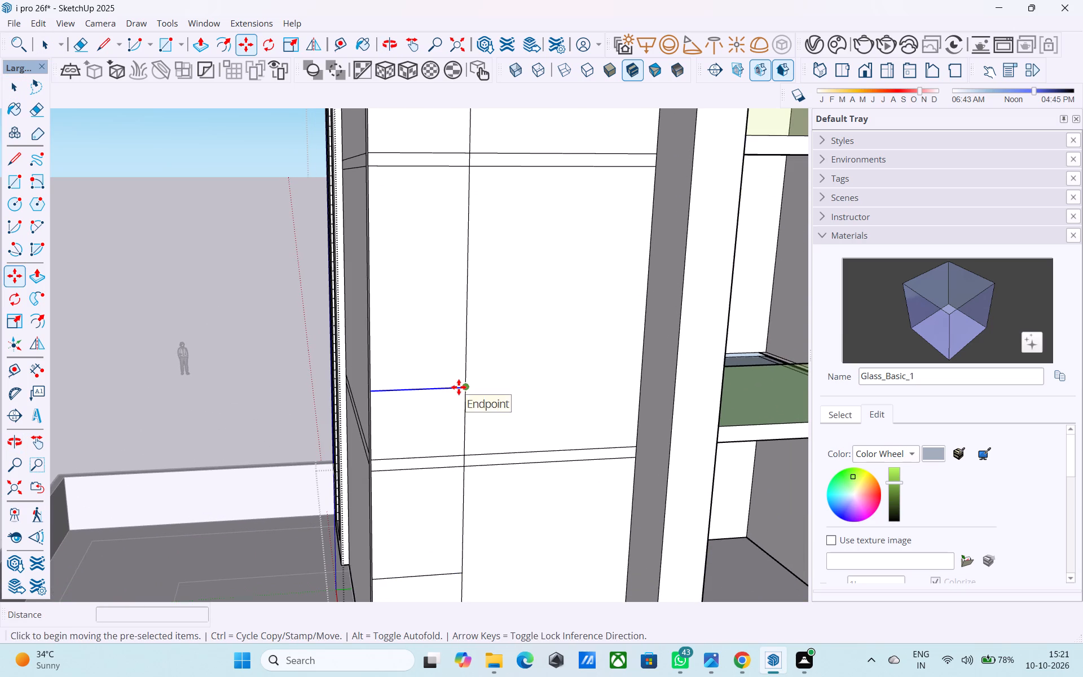
click(472, 390)
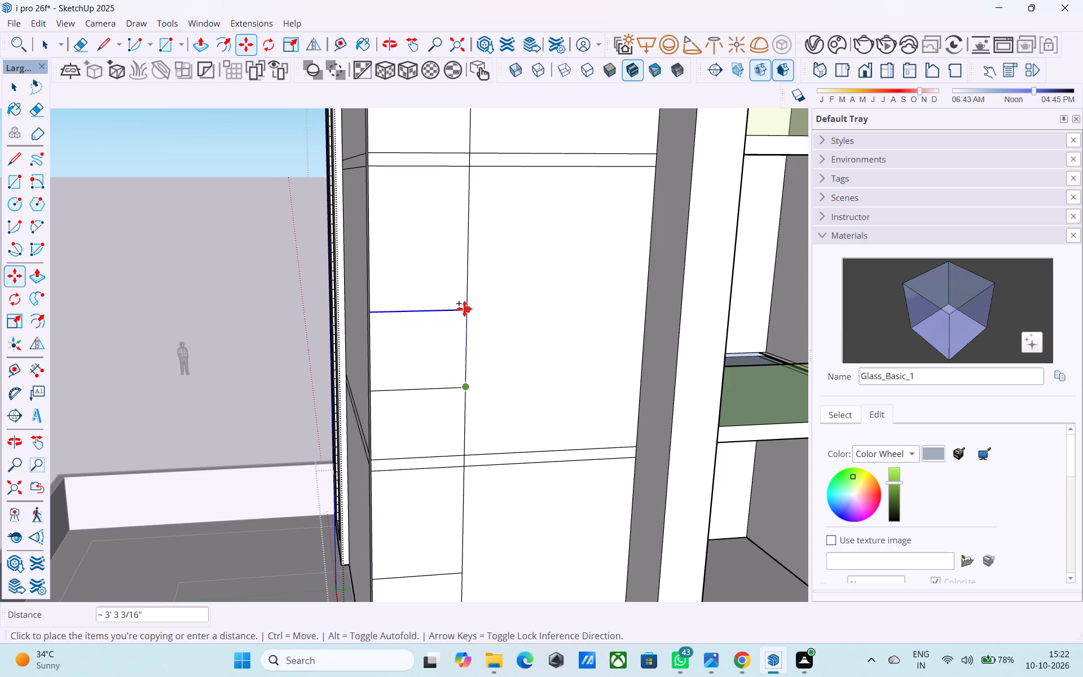
click(469, 292)
Copy the third panel's 3' line segment beside the corner about 4' up along the vertical divider.
scroll(455, 328, down, 5)
scroll(454, 393, down, 2)
shift+middle_drag(455, 366, 427, 487)
scroll(404, 371, up, 5)
key(space)
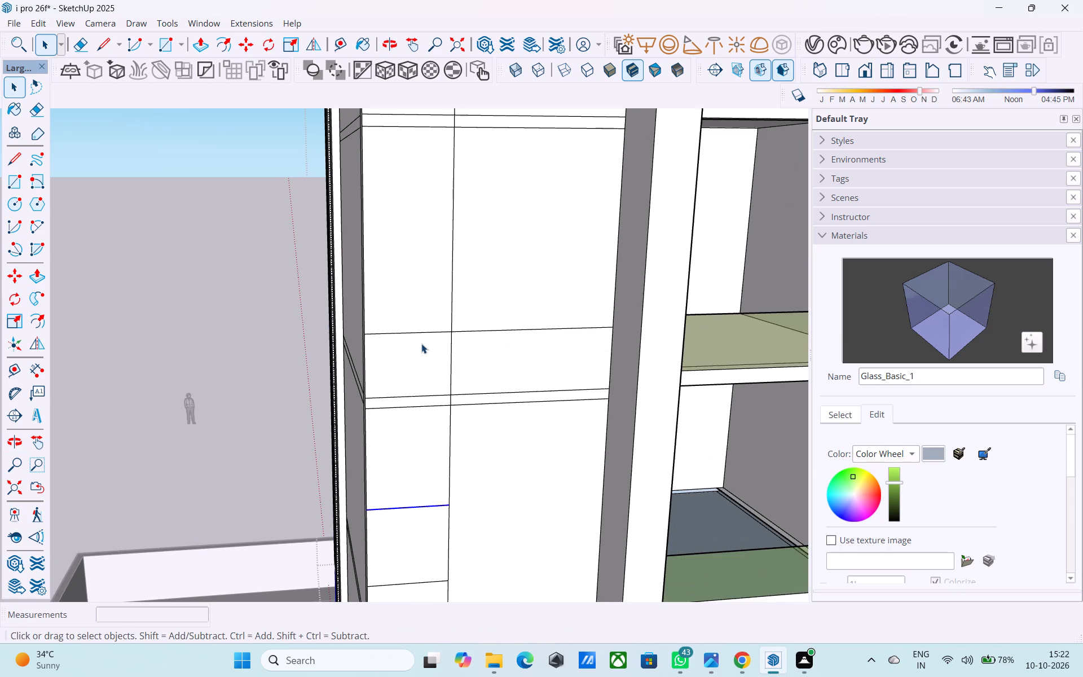
click(419, 333)
key(m)
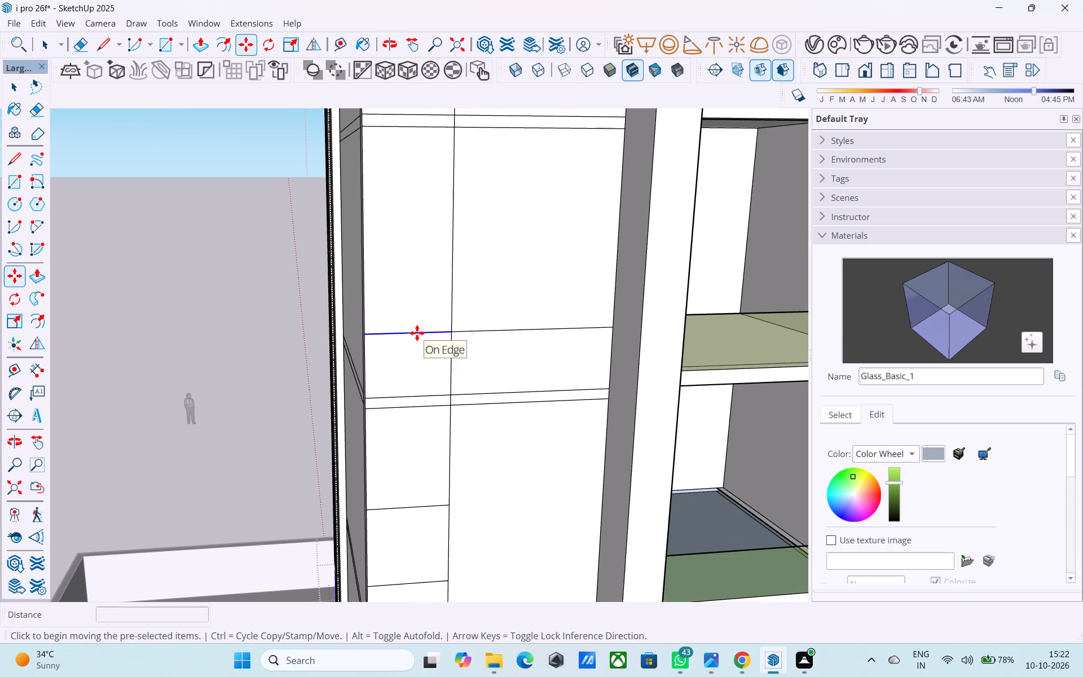
click(451, 336)
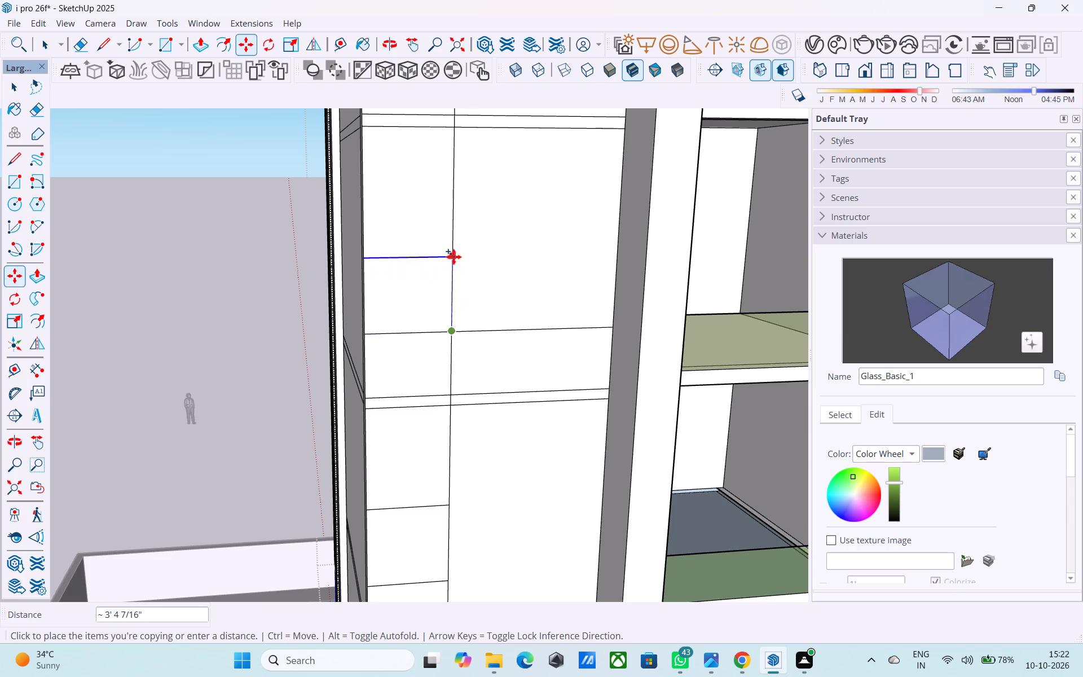
click(453, 248)
Copy the top panel's 3' line segment beside the corner 4' up along the vertical divider.
scroll(403, 367, down, 1)
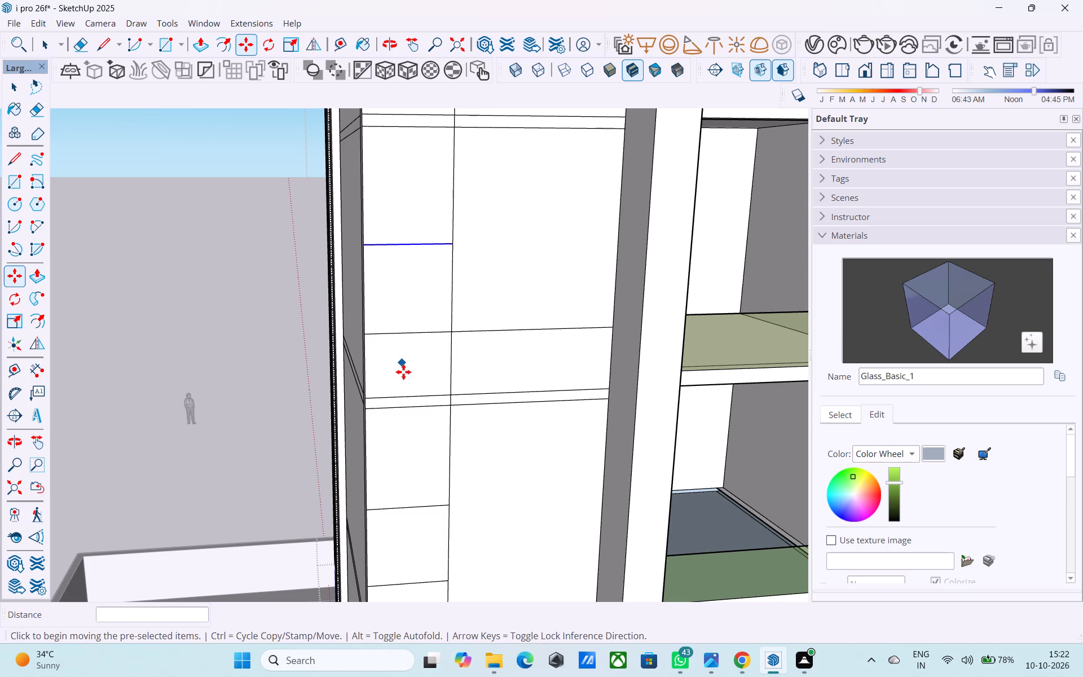
scroll(403, 372, down, 1)
shift+middle_drag(434, 280, 448, 513)
scroll(428, 357, up, 4)
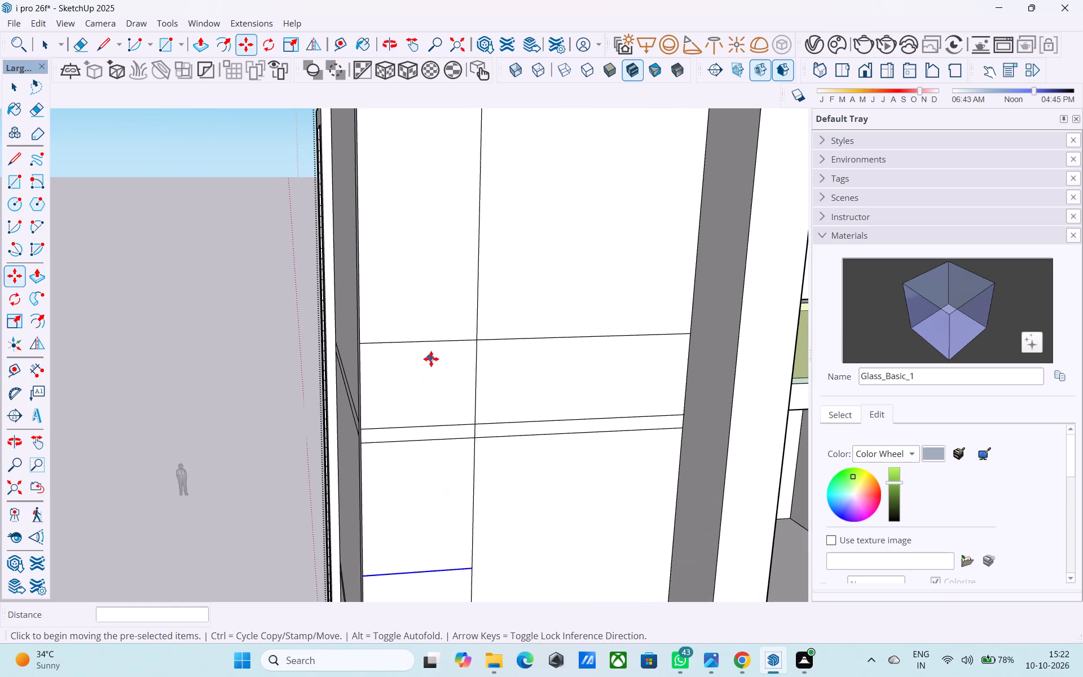
key(space)
click(442, 340)
key(m)
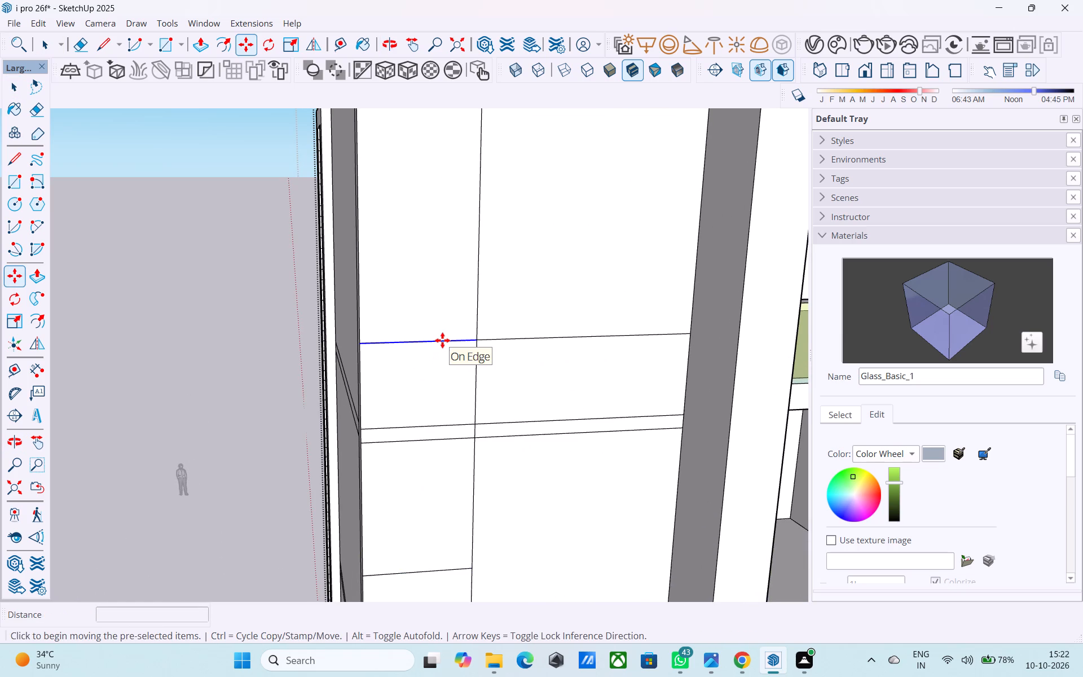
click(474, 341)
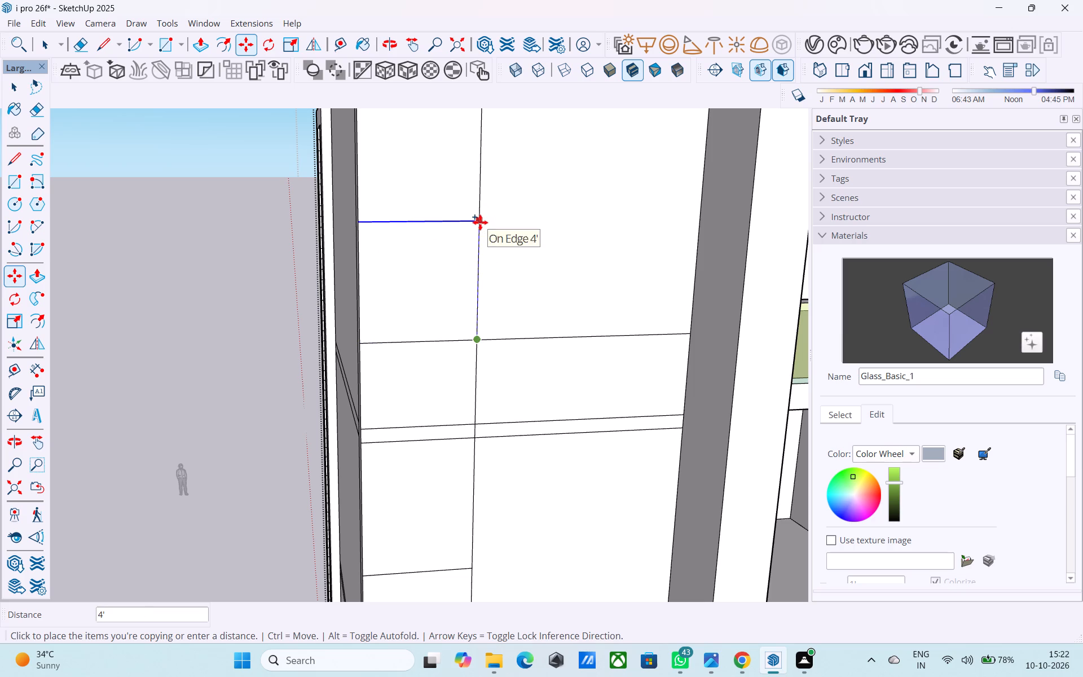
click(480, 222)
scroll(437, 265, down, 6)
key(space)
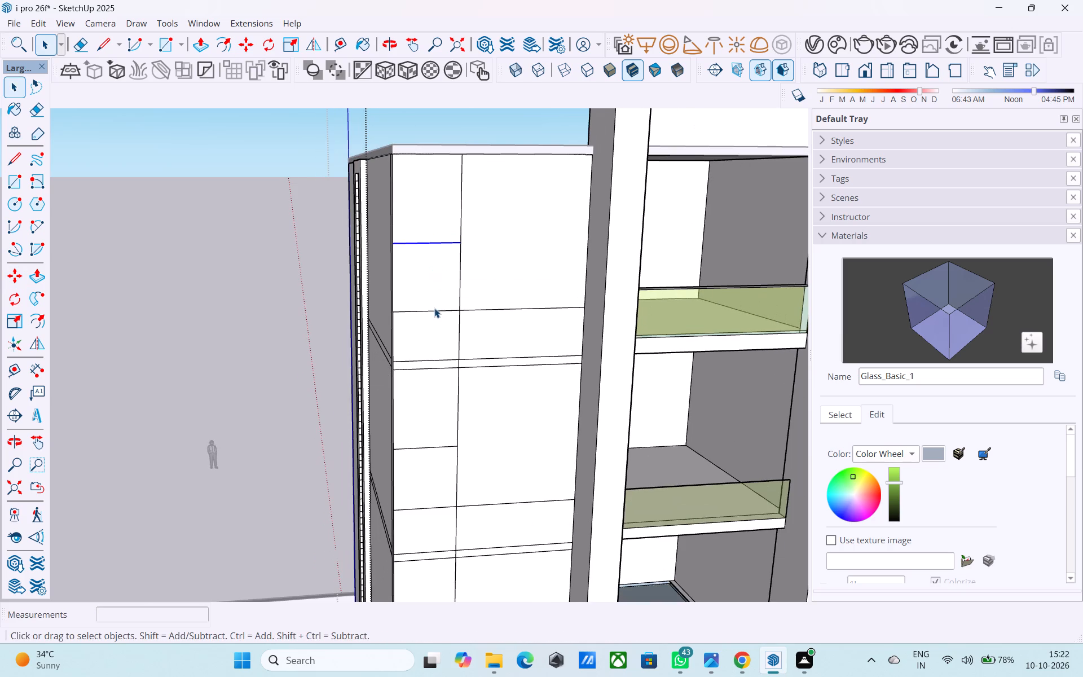
Erase the surplus divider and 3' line segments in the upper two front wall panels, leaving only a rectangle at the corner of each.
middle_drag(432, 310, 438, 314)
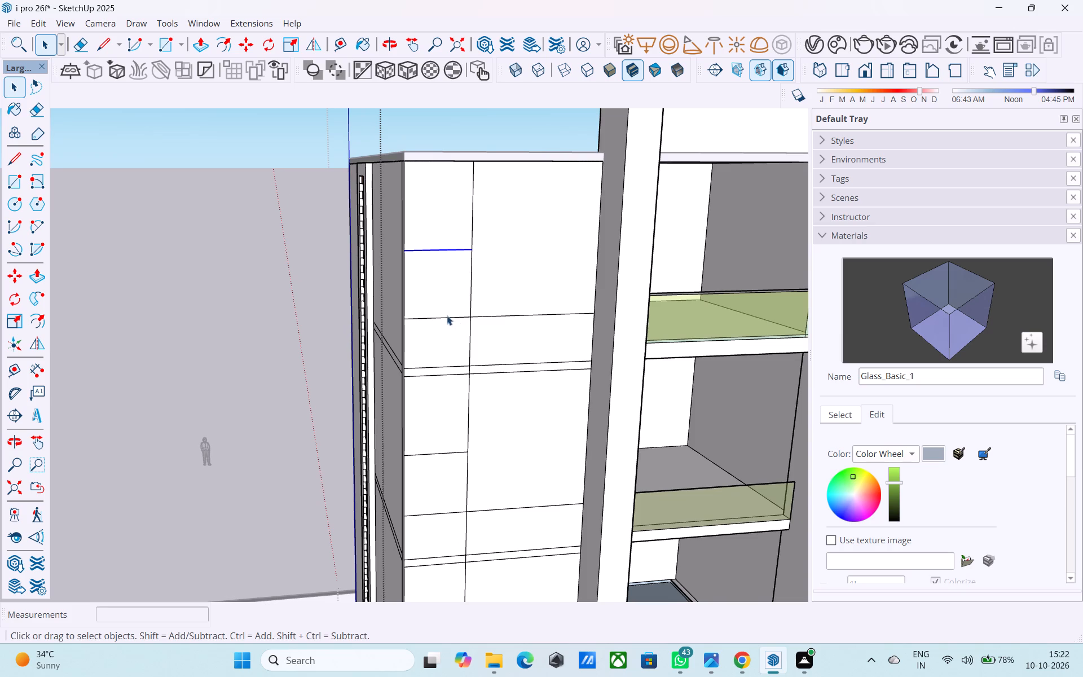
key(e)
drag(490, 223, 465, 225)
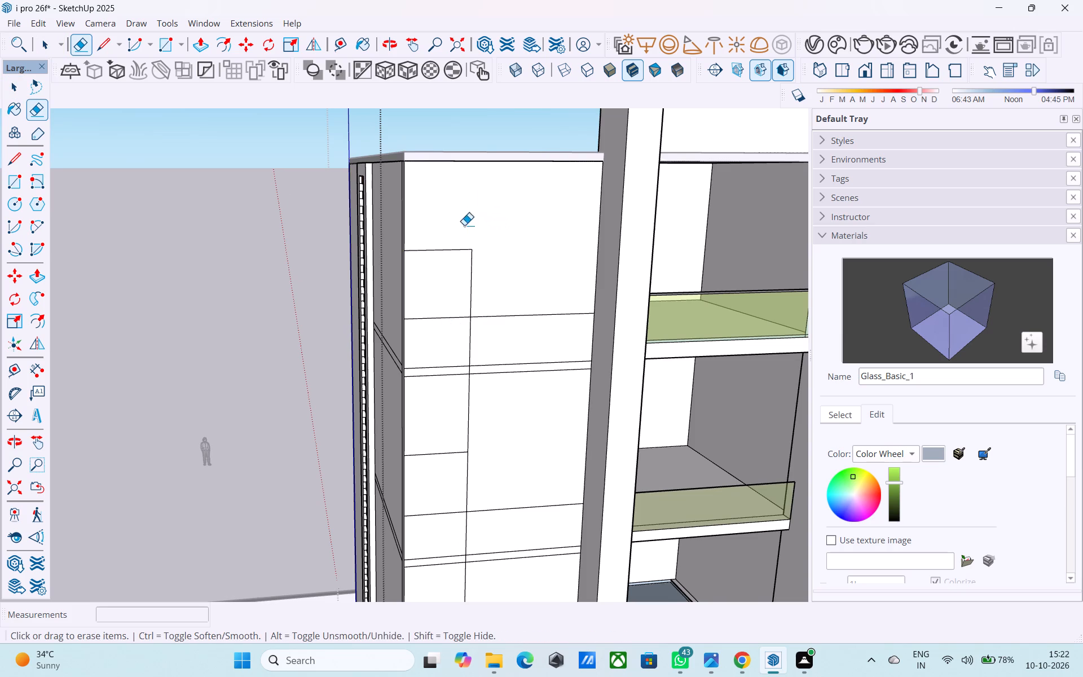
click(469, 344)
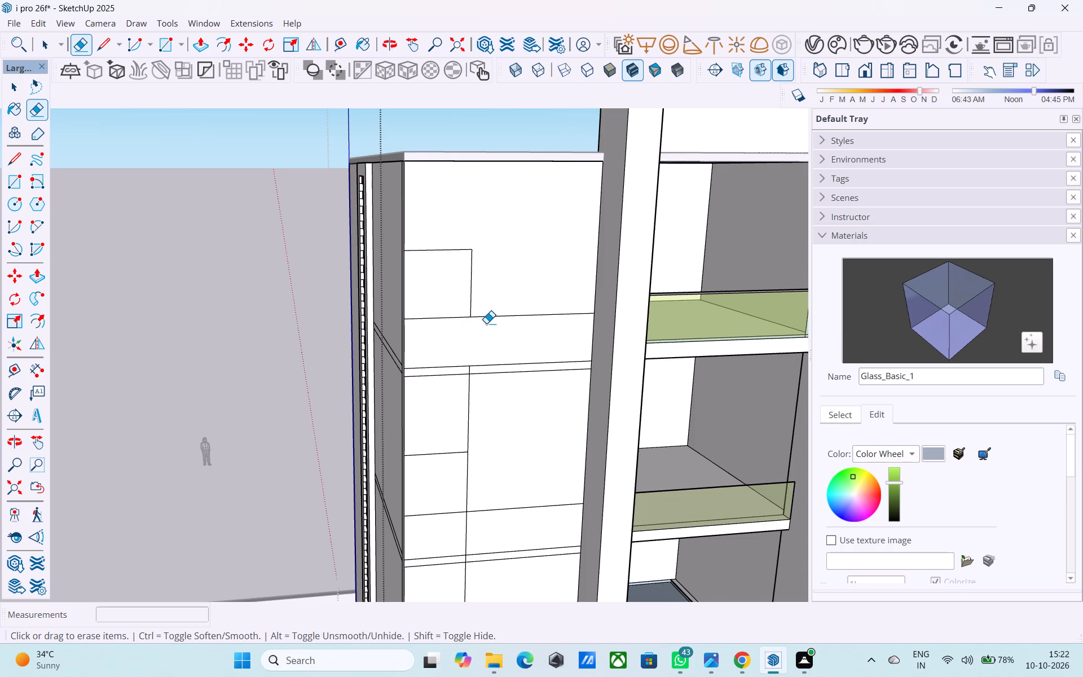
click(486, 317)
click(469, 398)
drag(482, 513, 455, 537)
drag(485, 505, 487, 517)
Erase the surplus divider and 3' line segments in the lower two front wall panels, leaving only their corner rectangles.
scroll(412, 381, down, 5)
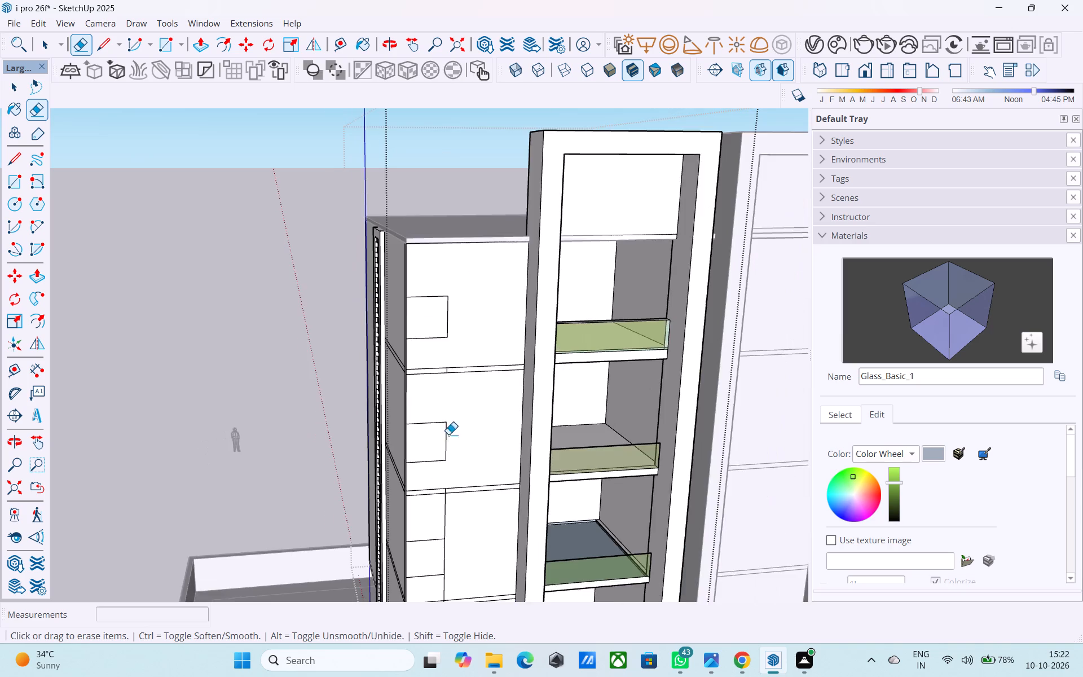
scroll(470, 488, down, 3)
middle_drag(470, 493, 454, 386)
scroll(422, 441, up, 6)
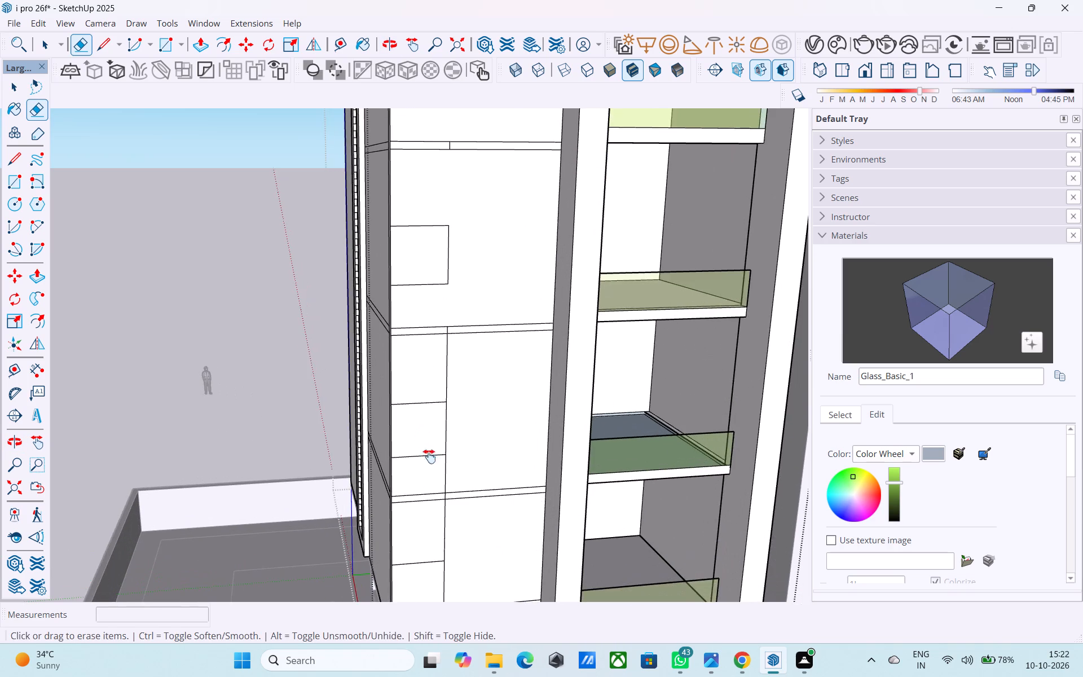
shift+middle_drag(429, 456, 430, 424)
click(452, 348)
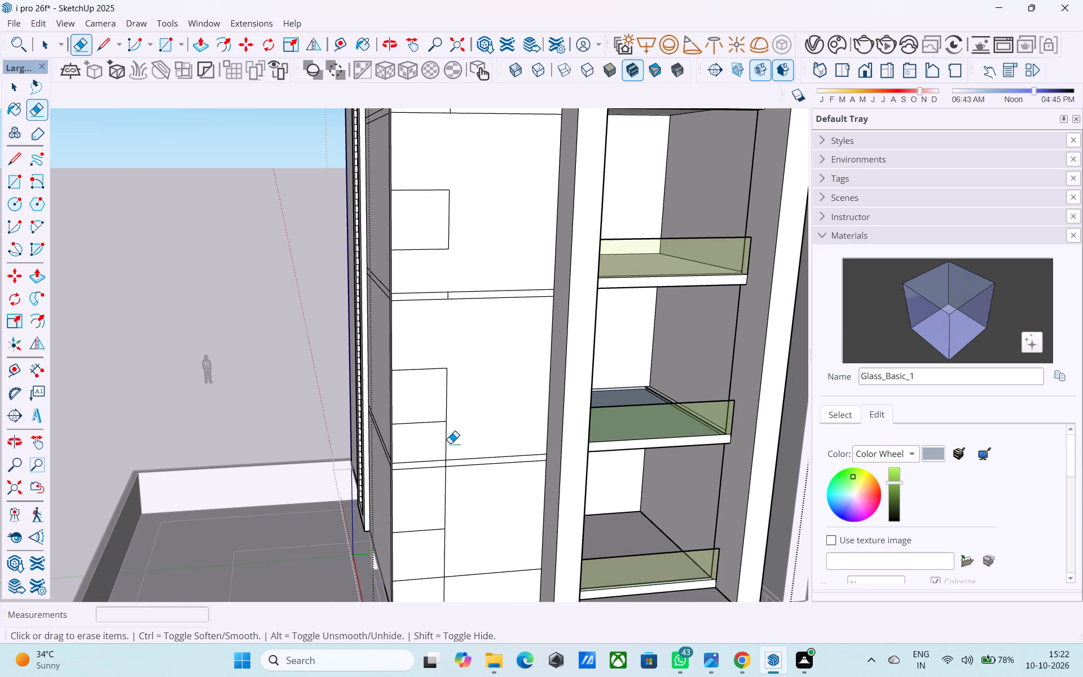
click(441, 444)
drag(448, 442, 443, 444)
middle_drag(459, 466, 458, 301)
drag(446, 355, 446, 354)
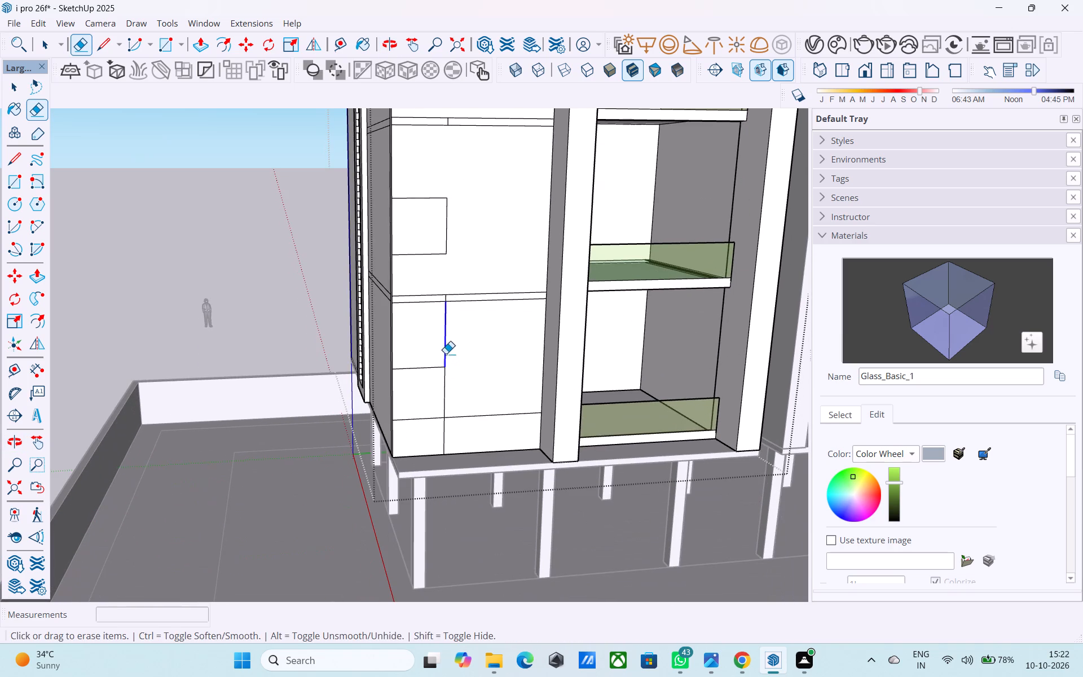
drag(446, 354, 438, 353)
drag(460, 419, 460, 428)
click(448, 432)
drag(453, 419, 456, 428)
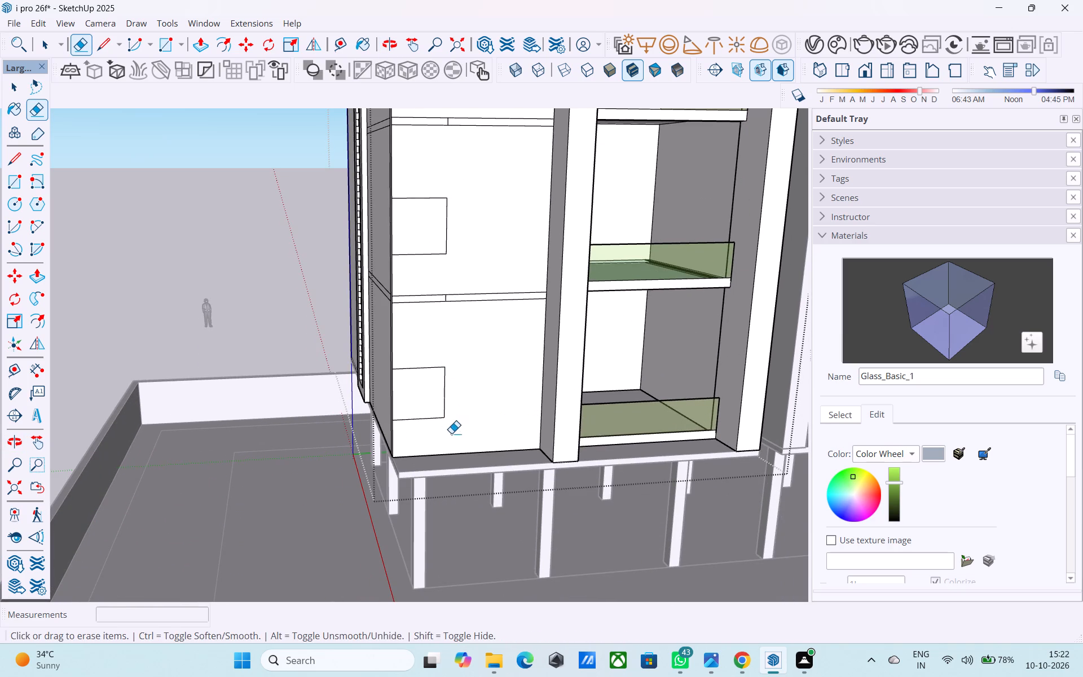
Erase the short divider stubs inside the three horizontal bands between the front wall panels.
scroll(446, 292, up, 9)
click(447, 310)
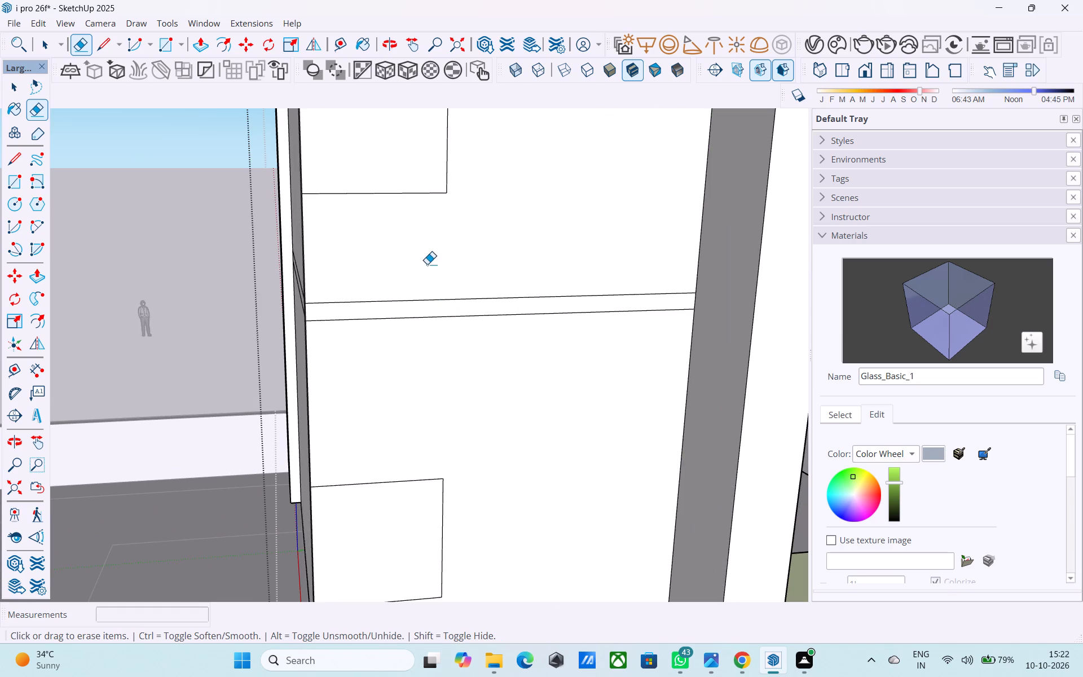
scroll(428, 266, down, 3)
shift+middle_drag(429, 269, 451, 456)
shift+scroll(508, 298, up, 1)
shift+middle_drag(501, 293, 480, 461)
scroll(466, 340, up, 2)
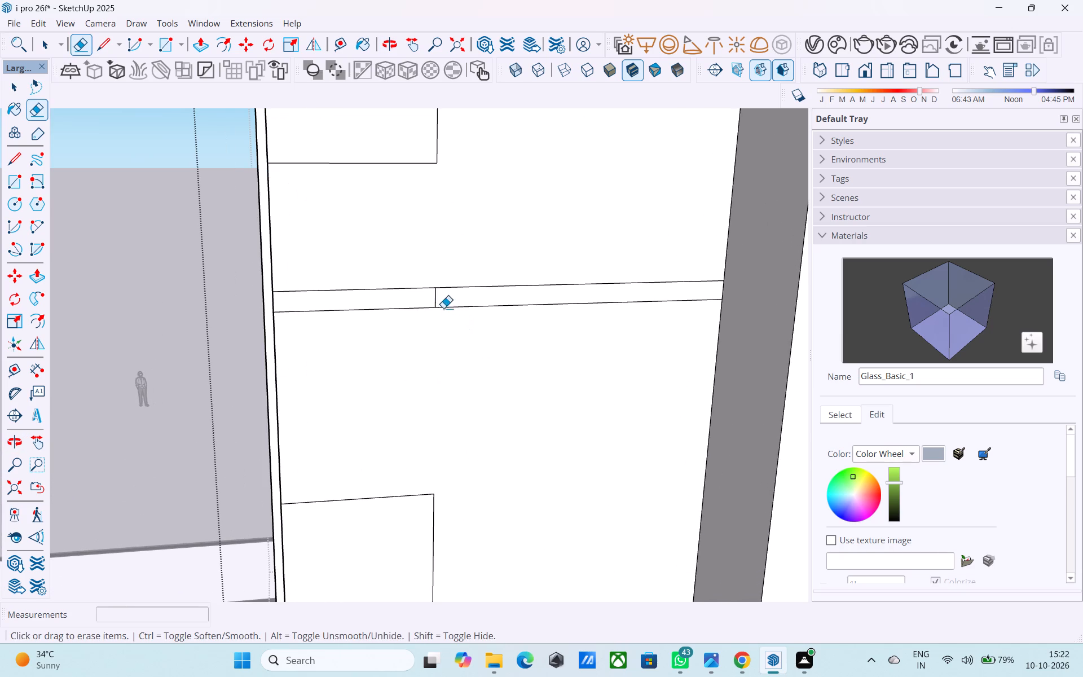
click(439, 301)
scroll(424, 302, down, 11)
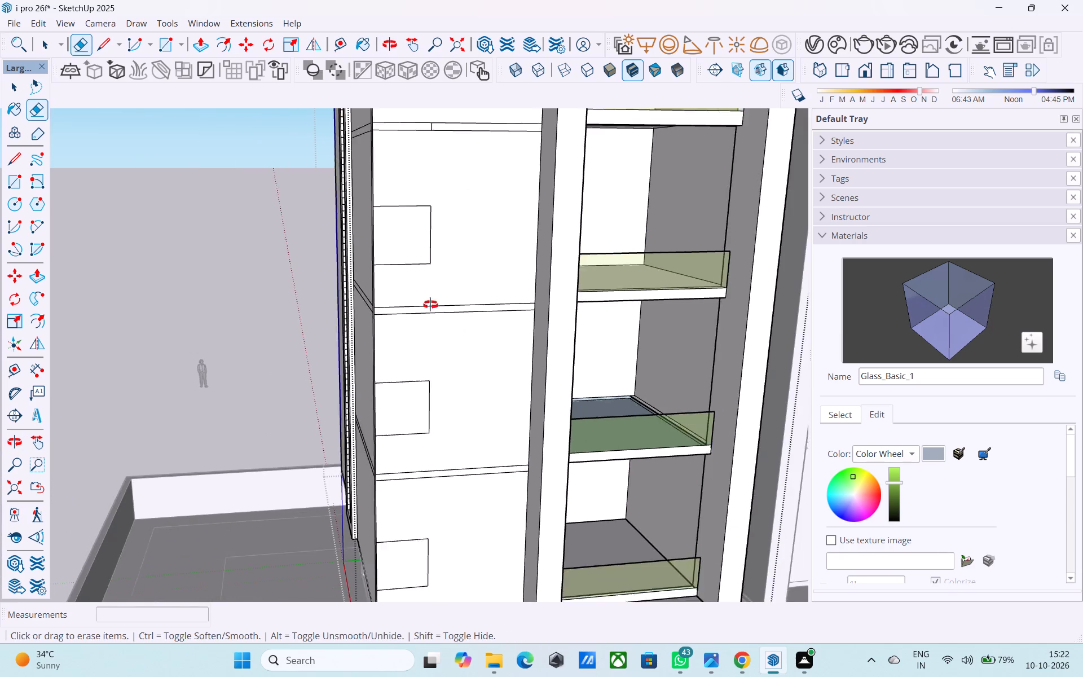
scroll(430, 305, down, 1)
middle_drag(430, 305, 415, 370)
shift+middle_drag(415, 331, 407, 385)
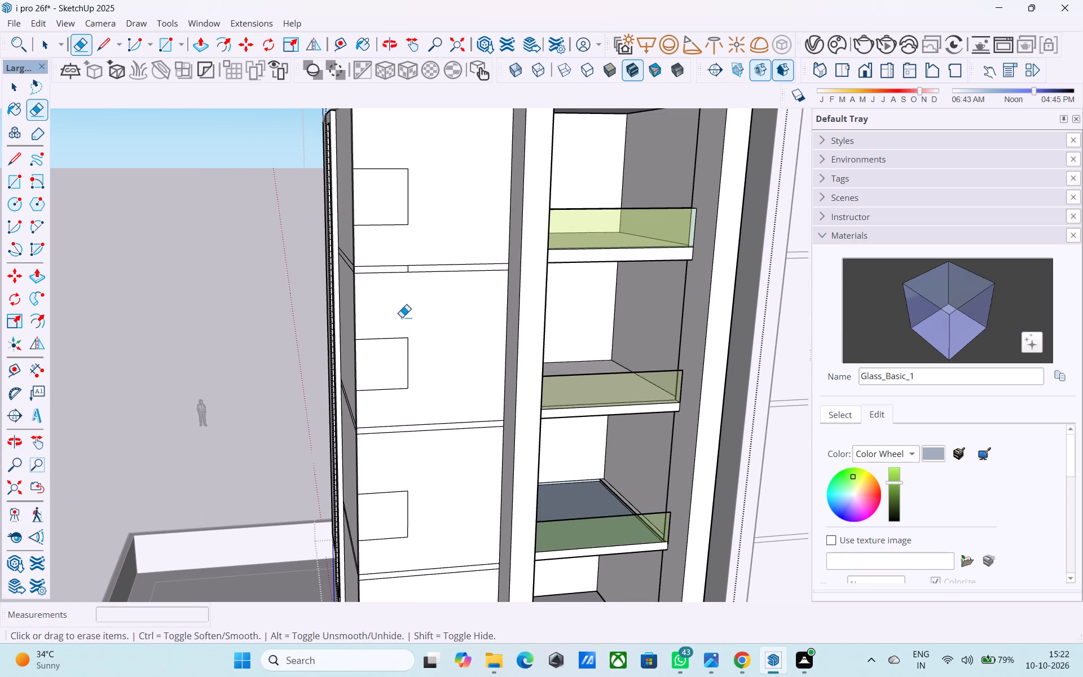
scroll(401, 316, up, 1)
scroll(412, 271, up, 12)
drag(408, 262, 414, 266)
Draw two lines across the blank corner strip, joining the topmost band's upper and lower edges on the side and front walls.
scroll(411, 271, down, 5)
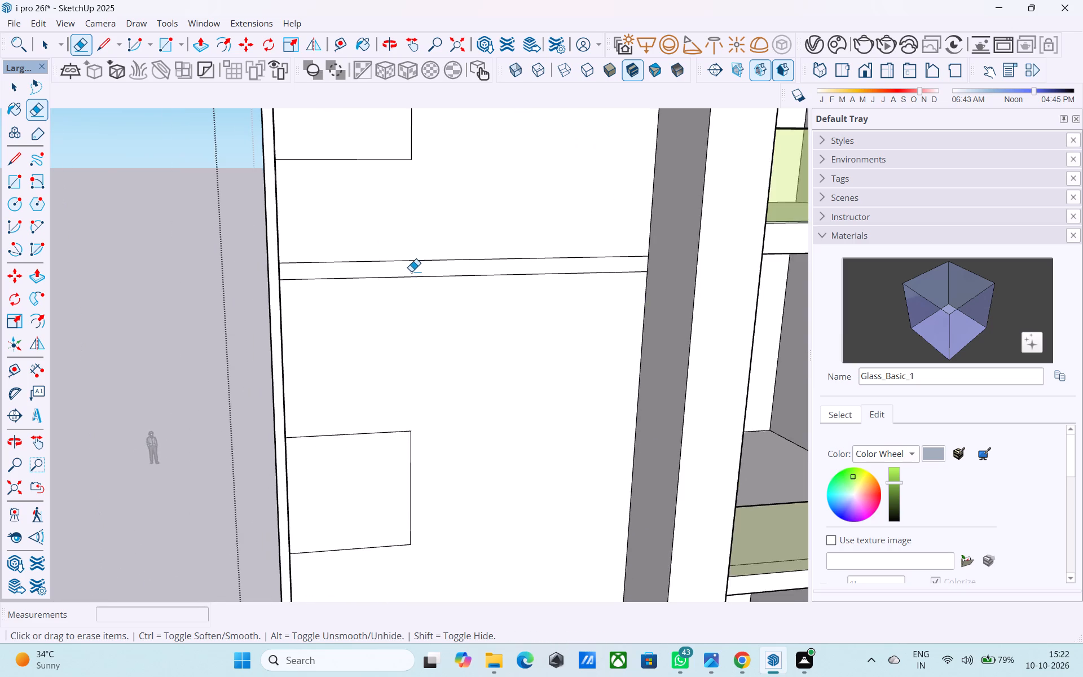
middle_drag(411, 271, 599, 275)
middle_drag(407, 297, 486, 291)
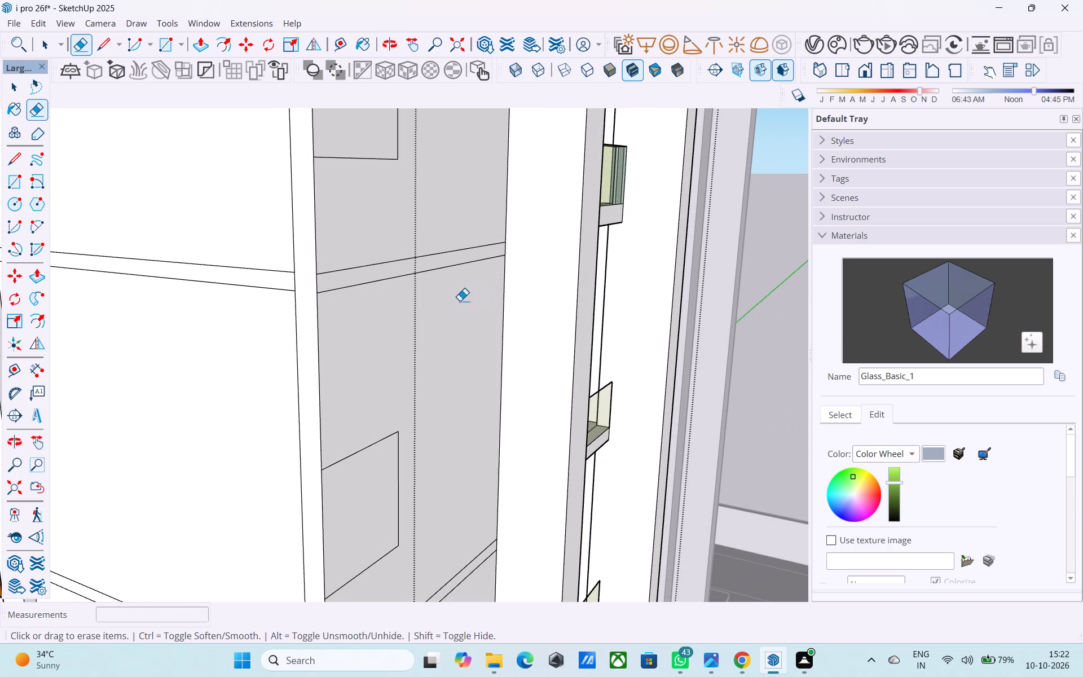
key(l)
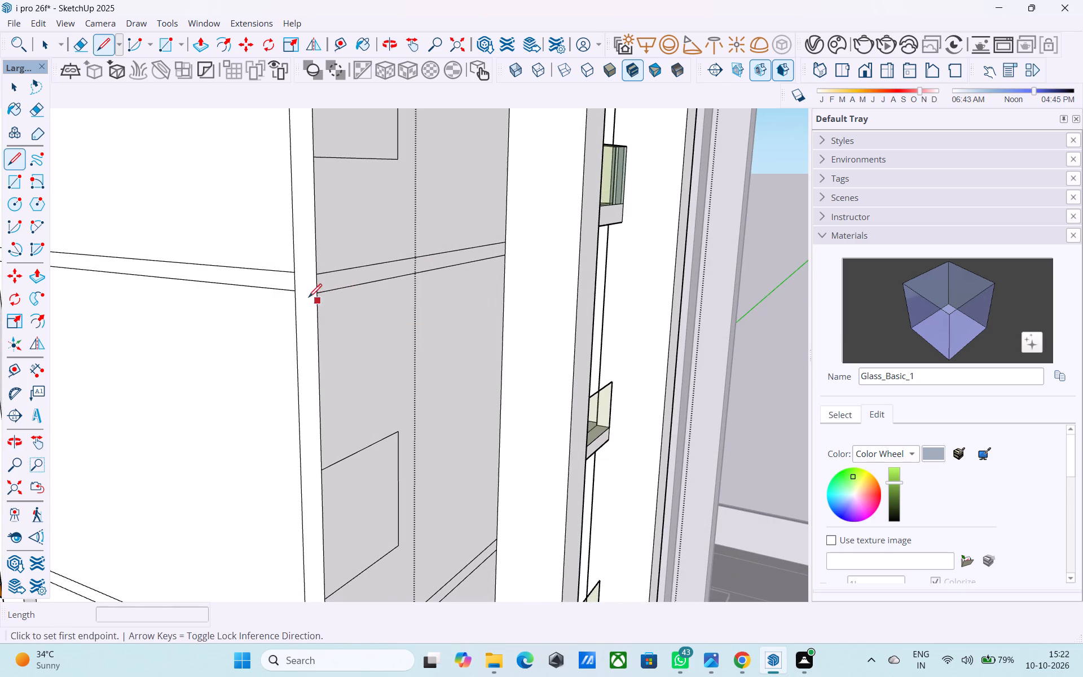
shift+middle_drag(254, 282, 335, 281)
scroll(361, 276, up, 6)
click(386, 271)
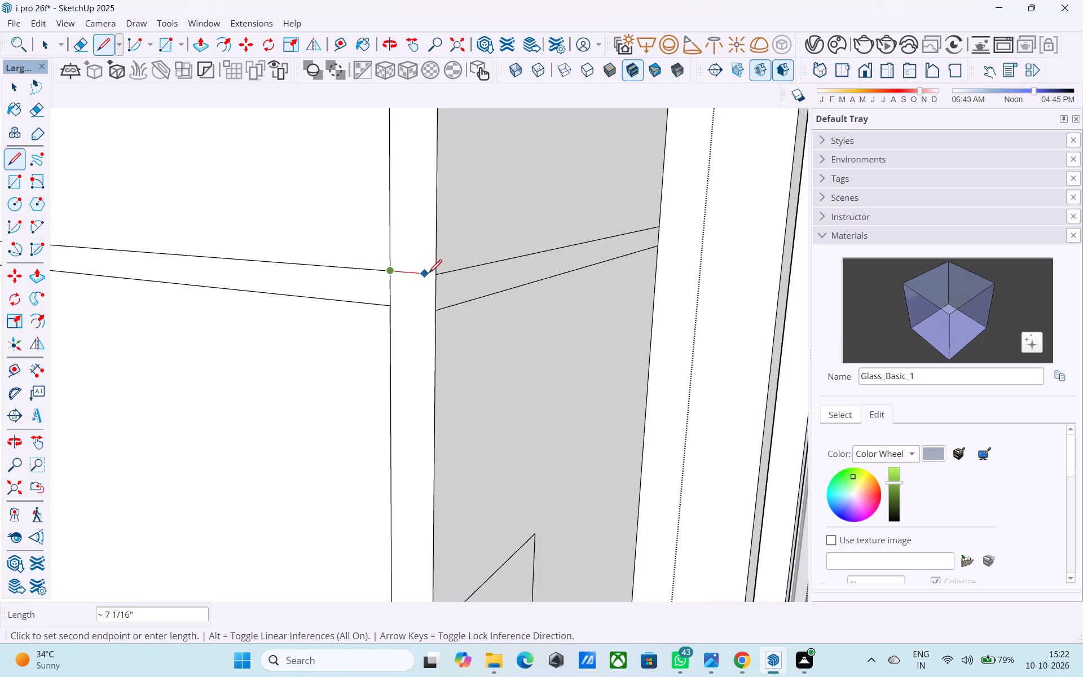
click(432, 275)
click(393, 306)
click(438, 311)
Draw two 9" lines across the corner strip, joining the middle band's upper and lower edges on both walls.
scroll(394, 209, down, 14)
shift+middle_drag(410, 426, 403, 280)
scroll(369, 387, up, 8)
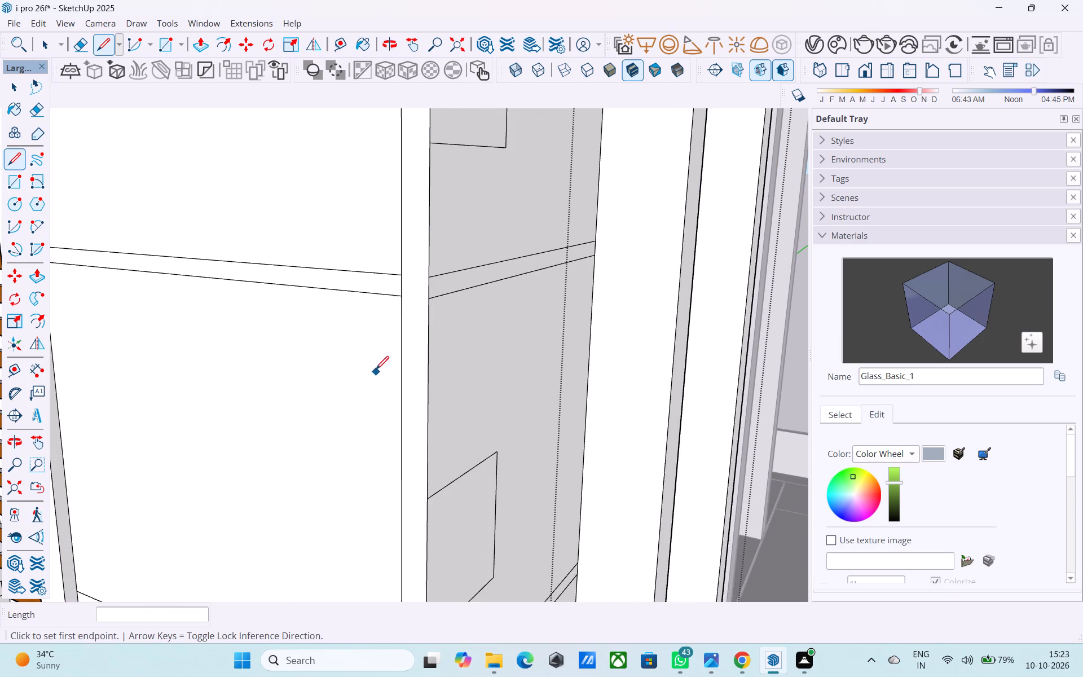
click(400, 277)
click(426, 282)
click(402, 297)
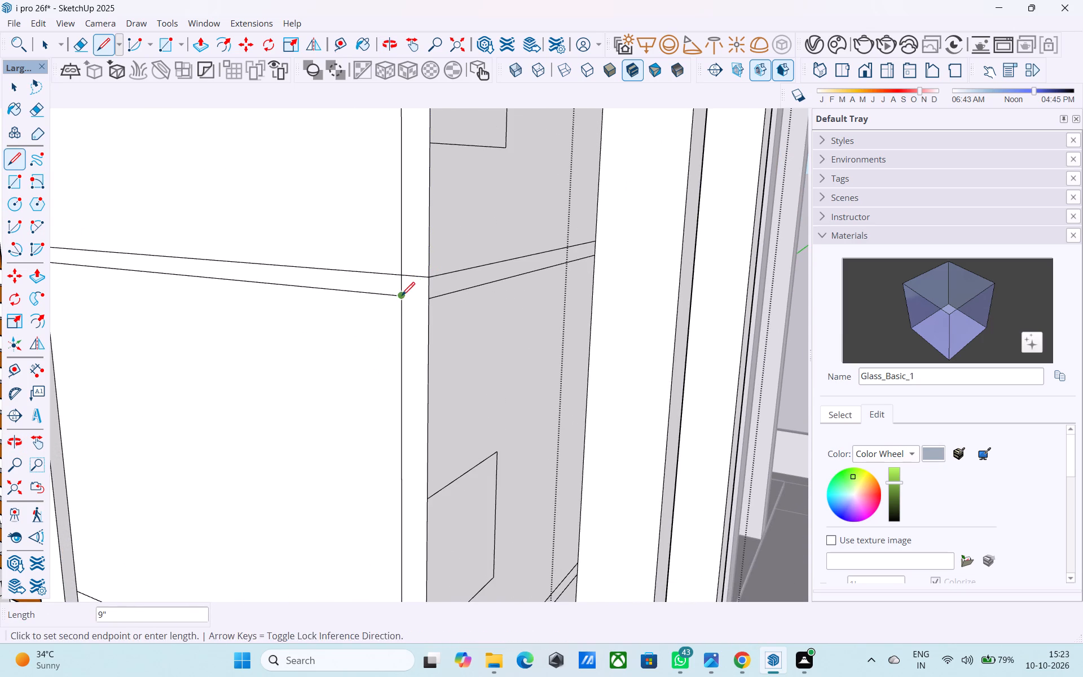
click(426, 302)
Draw two 9" lines across the corner strip, joining the lowest band's upper and lower edges on the side and front walls.
scroll(380, 228, down, 5)
scroll(432, 424, down, 1)
middle_drag(432, 424, 403, 228)
scroll(368, 297, up, 7)
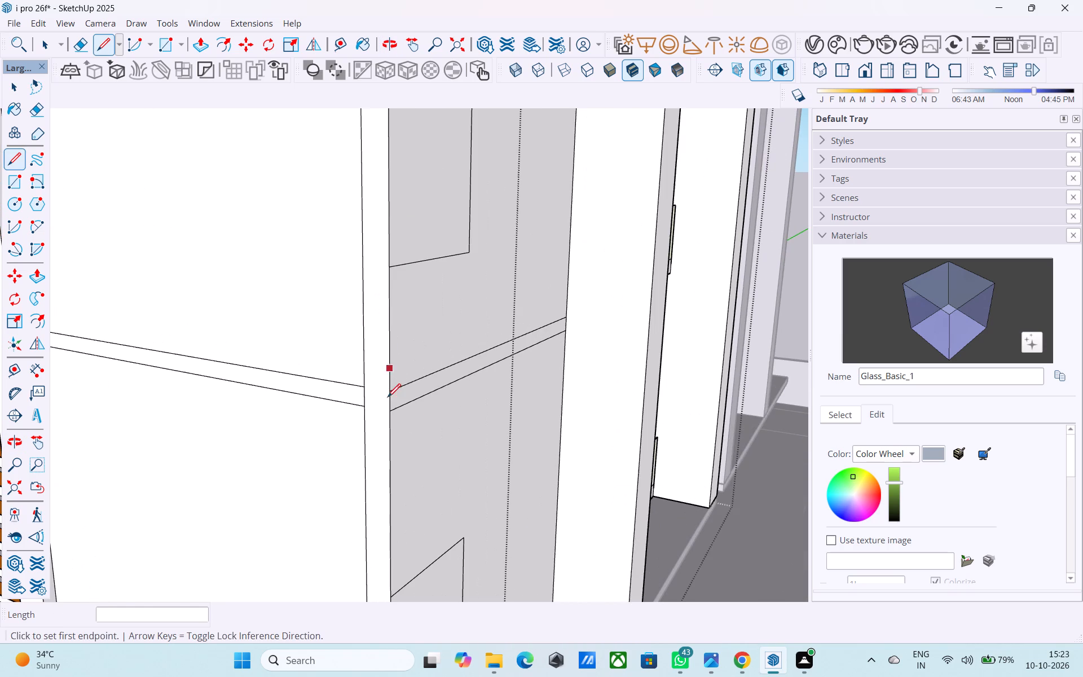
click(362, 390)
click(389, 388)
shift+middle_drag(394, 385, 382, 228)
shift+scroll(384, 288, up, 1)
scroll(361, 269, up, 4)
click(347, 251)
click(390, 260)
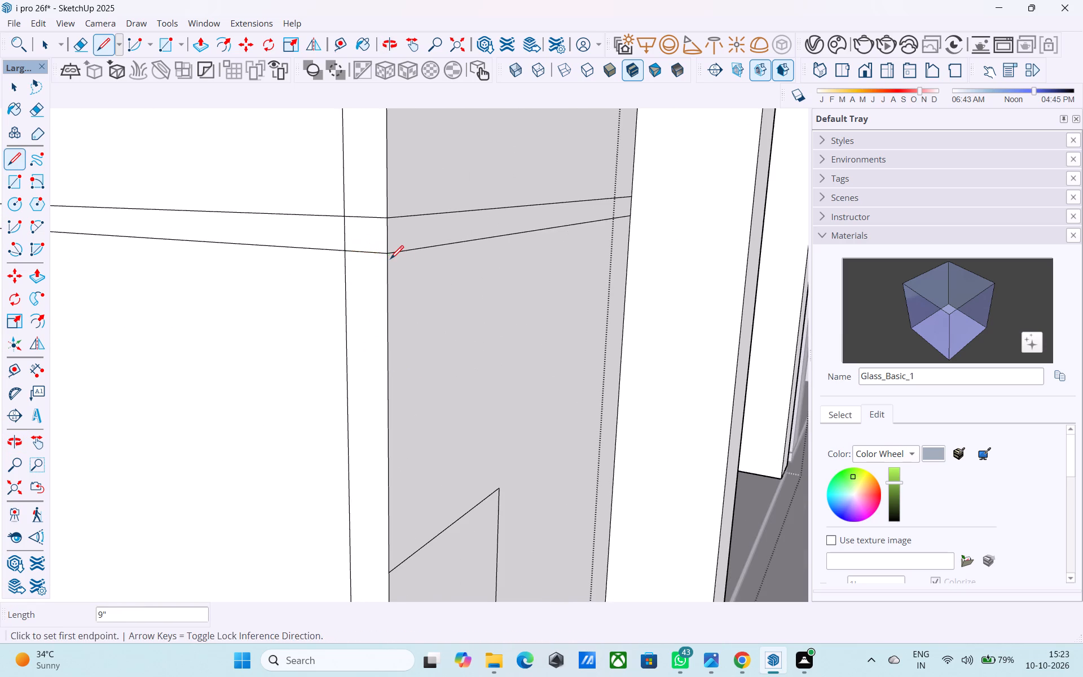
Inspect the building's front and side elevations from several angles to check the bands and corner rectangles.
scroll(403, 294, down, 20)
scroll(403, 294, down, 6)
middle_drag(400, 319, 413, 430)
shift+middle_drag(399, 292, 235, 364)
middle_drag(414, 335, 325, 340)
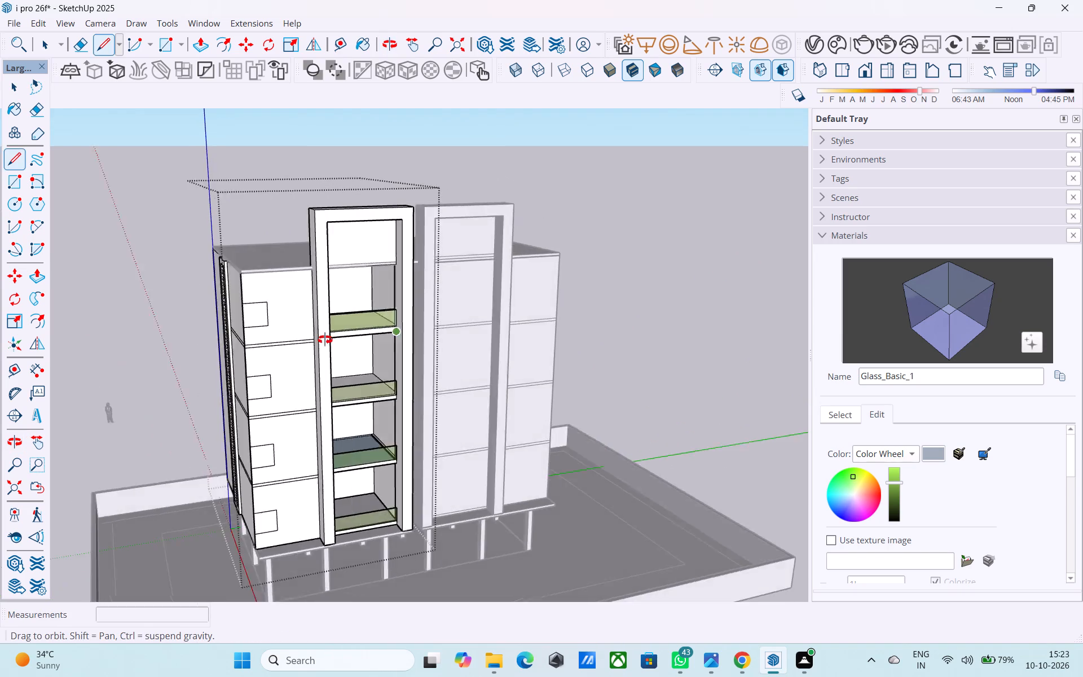
middle_drag(325, 340, 469, 307)
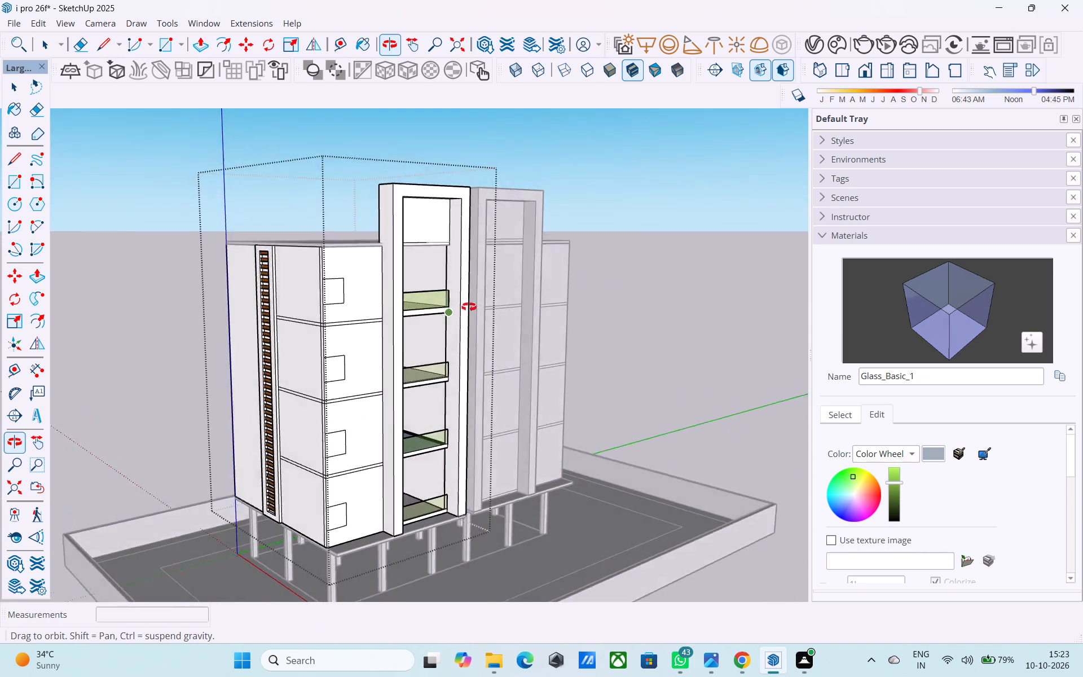
middle_drag(469, 307, 184, 357)
middle_drag(440, 307, 673, 300)
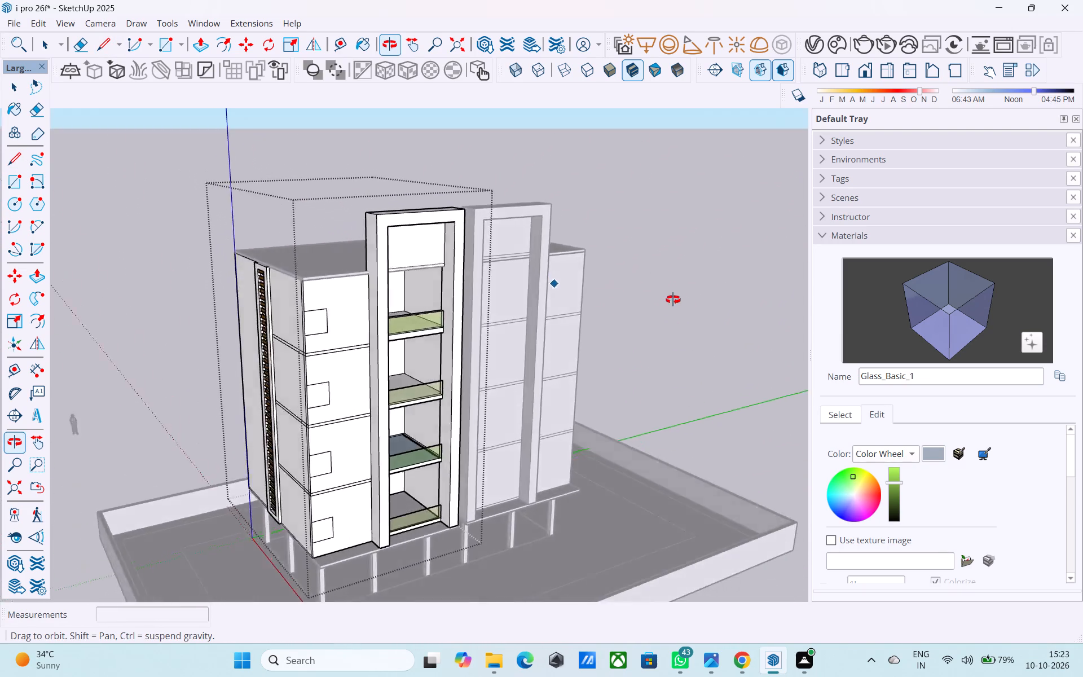
middle_drag(673, 300, 206, 319)
middle_drag(424, 279, 609, 195)
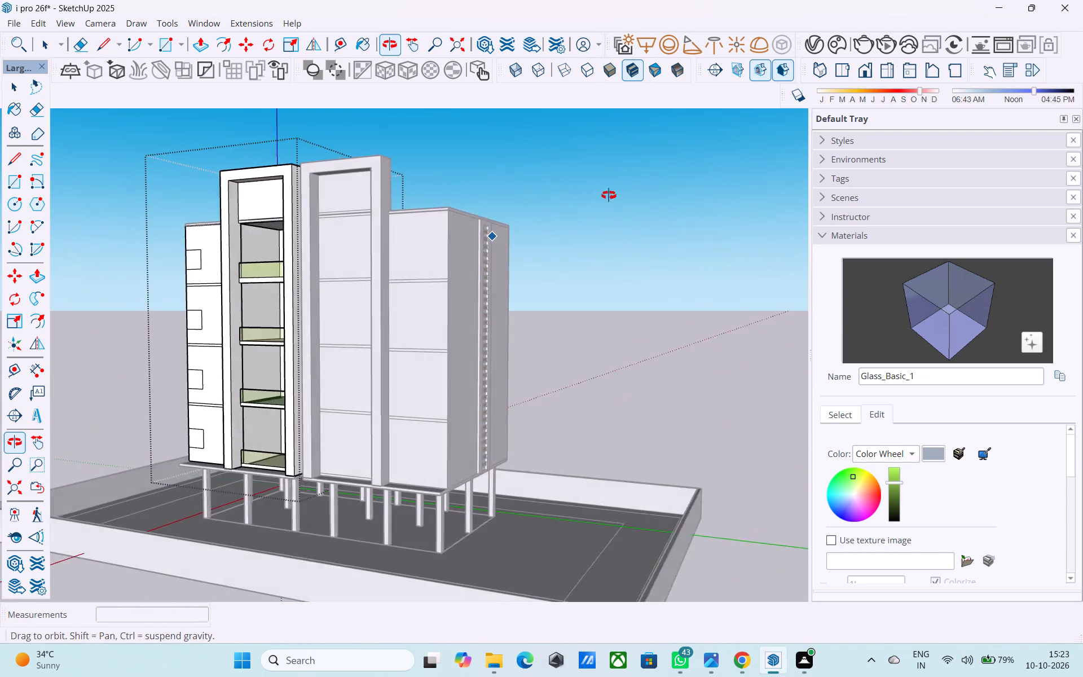
middle_drag(609, 195, 636, 195)
middle_drag(362, 240, 582, 308)
middle_drag(339, 313, 538, 295)
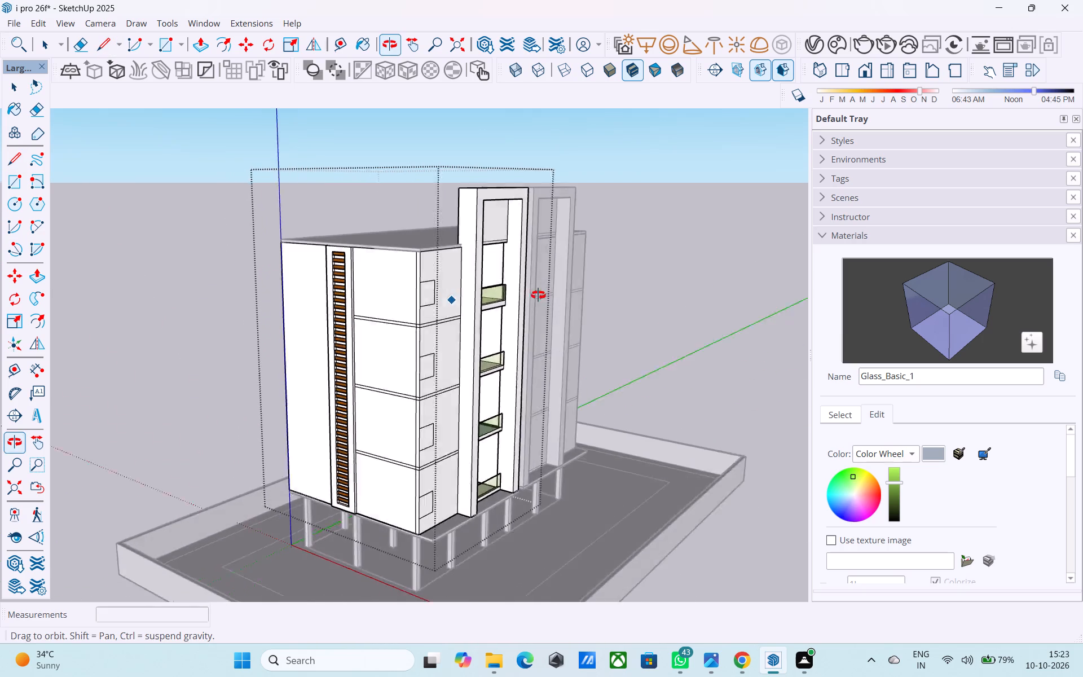
middle_drag(538, 295, 542, 295)
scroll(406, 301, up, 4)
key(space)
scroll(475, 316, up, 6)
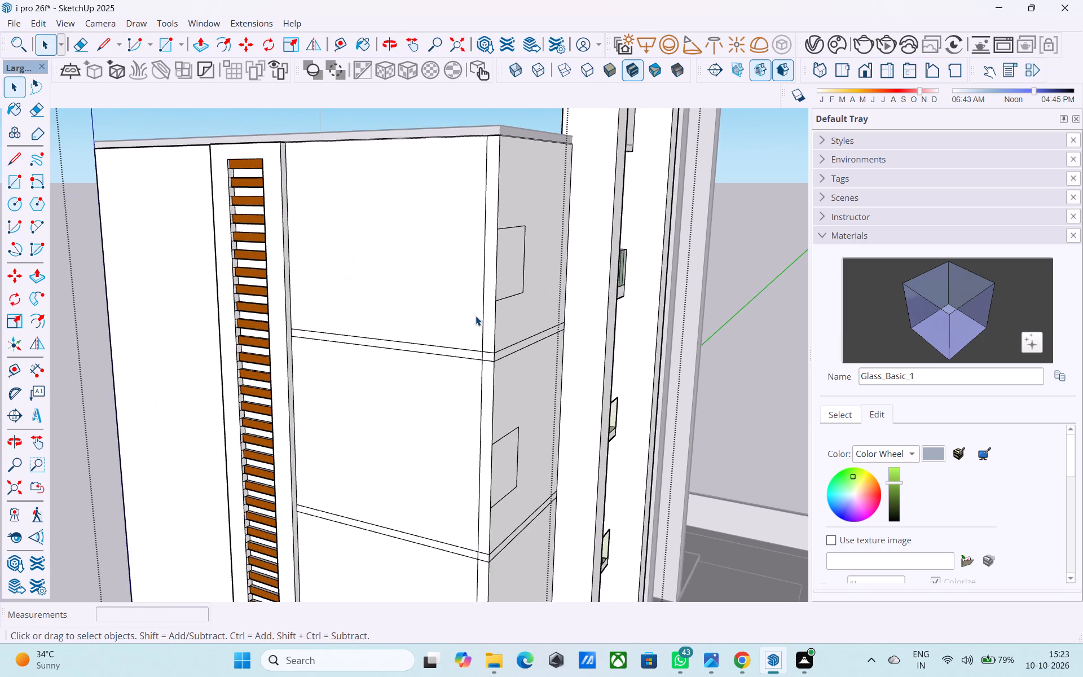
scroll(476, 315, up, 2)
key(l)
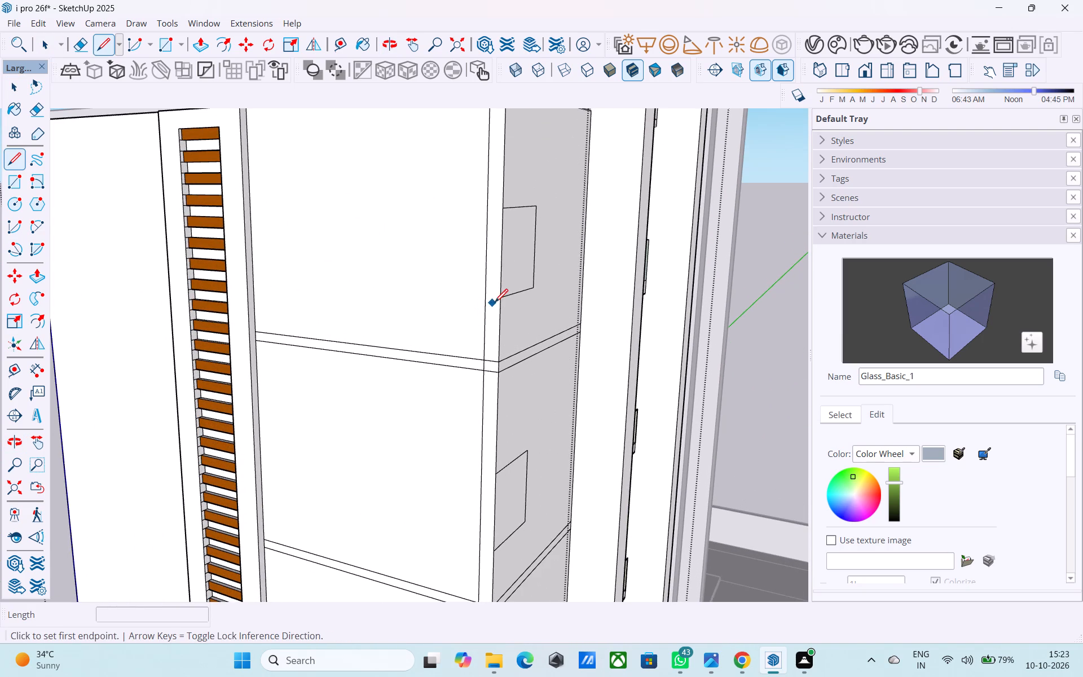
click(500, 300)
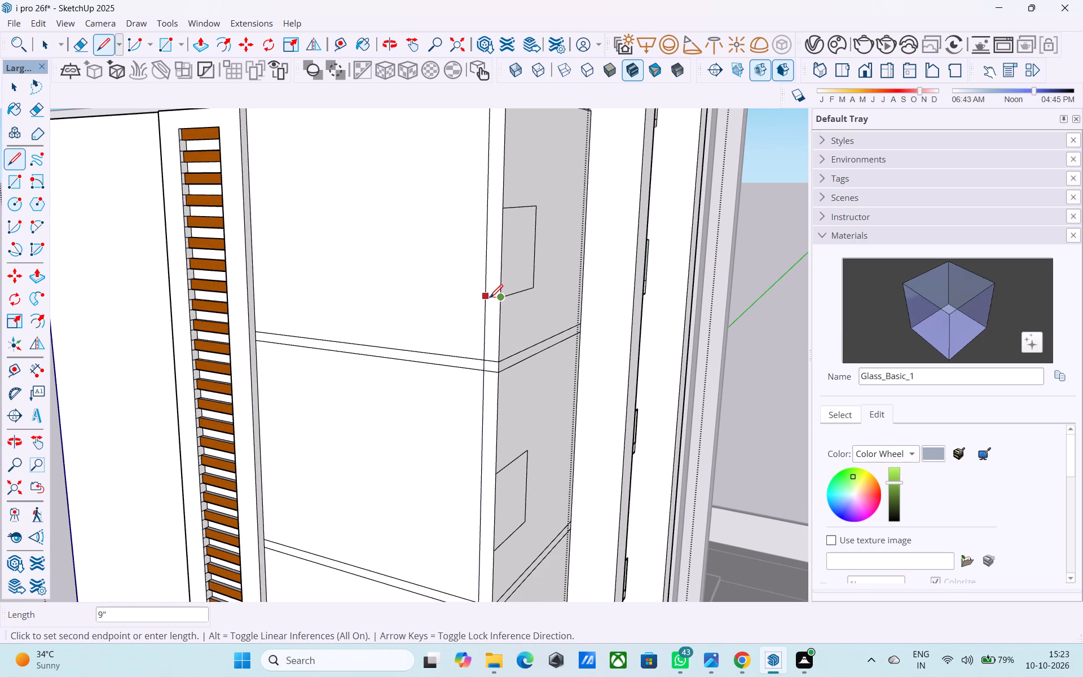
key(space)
Erase the vertical strip line beside the corner in all four side wall panels.
scroll(489, 298, down, 4)
key(e)
click(489, 298)
click(485, 298)
click(486, 362)
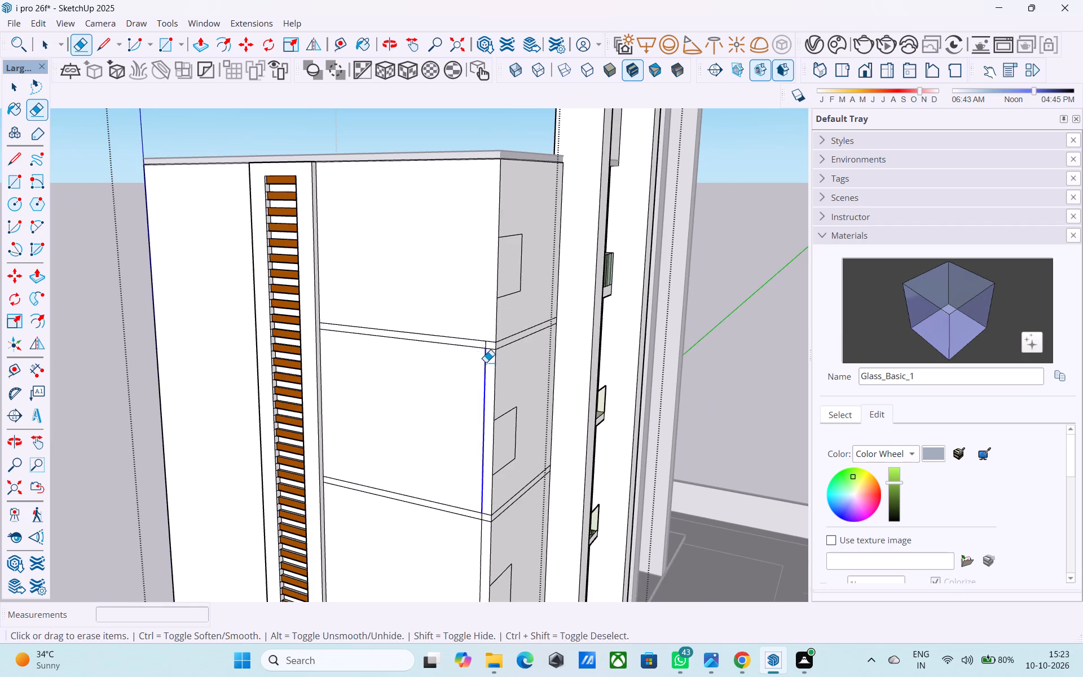
scroll(432, 272, down, 4)
shift+middle_drag(432, 314, 400, 206)
scroll(437, 323, up, 5)
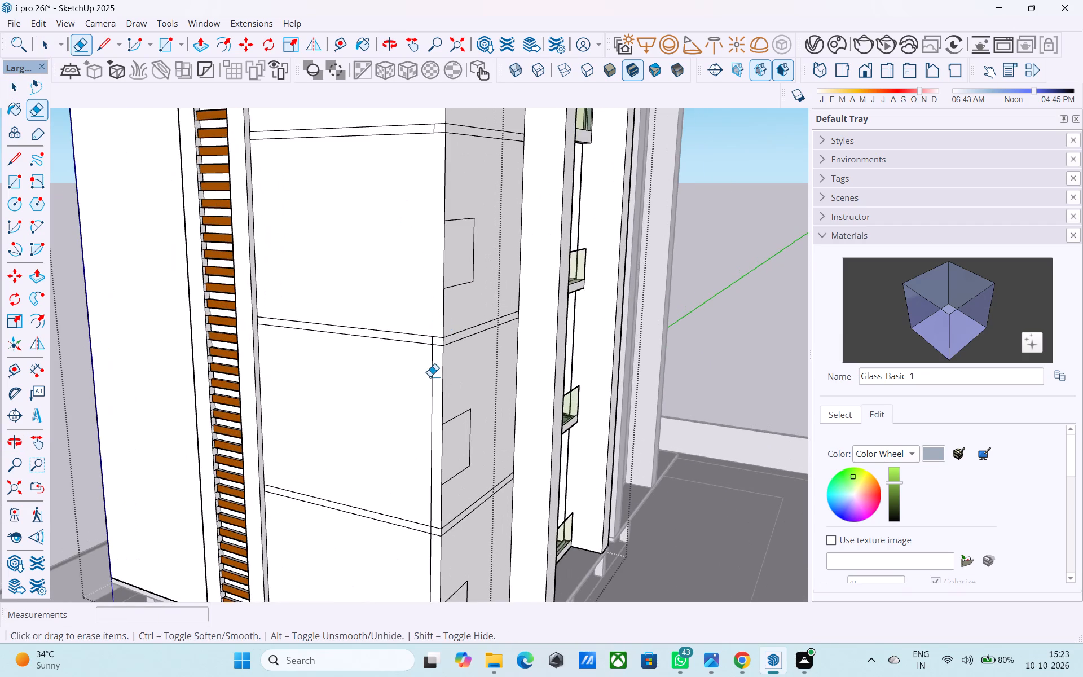
click(430, 376)
scroll(432, 377, down, 4)
shift+middle_drag(432, 383, 393, 240)
shift+scroll(393, 240, up, 3)
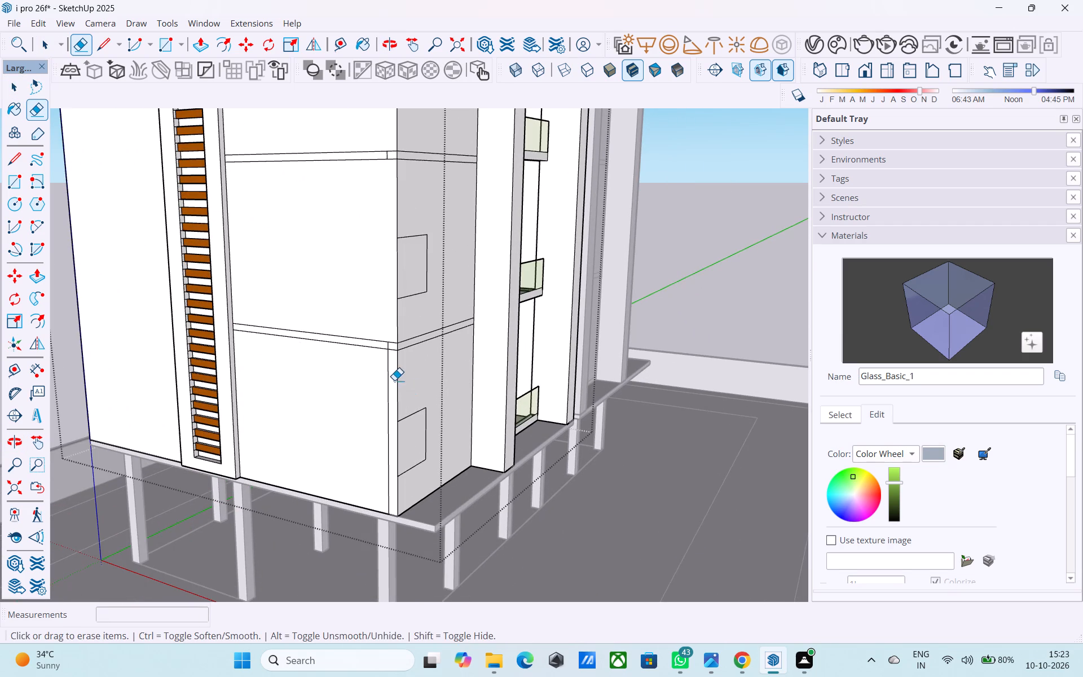
drag(389, 376, 382, 372)
Draw a 4' horizontal line on the topmost side wall panel, starting at the front corner rectangle's lower corner.
shift+middle_drag(318, 233, 320, 300)
scroll(310, 287, down, 4)
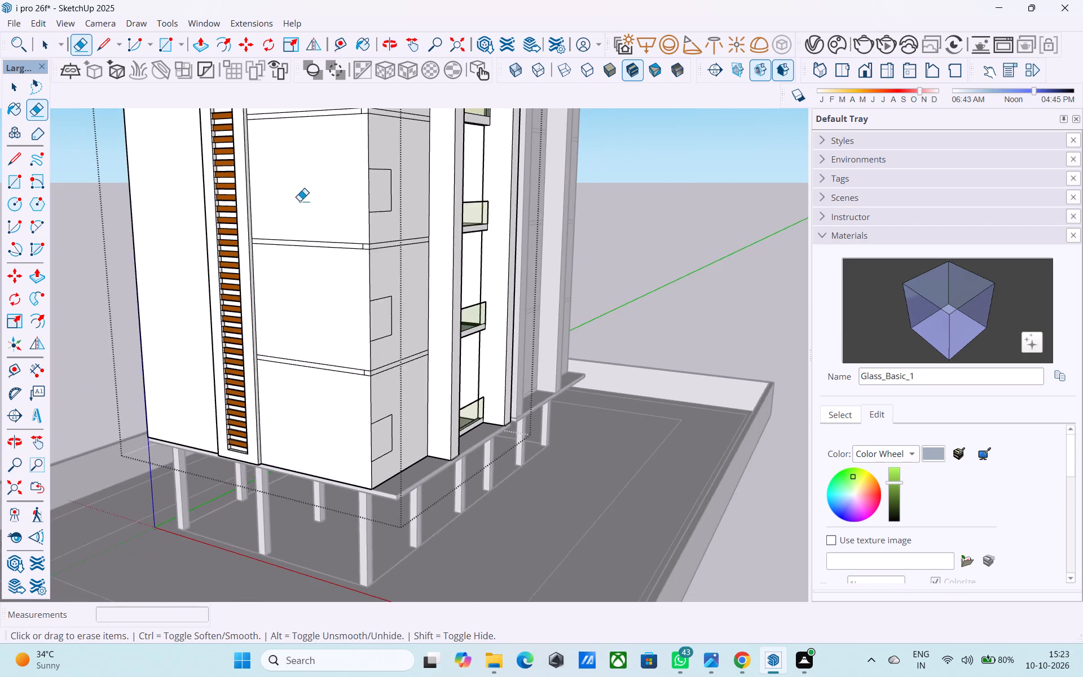
middle_drag(299, 206, 324, 358)
shift+middle_drag(353, 258, 350, 319)
scroll(368, 313, up, 6)
key(space)
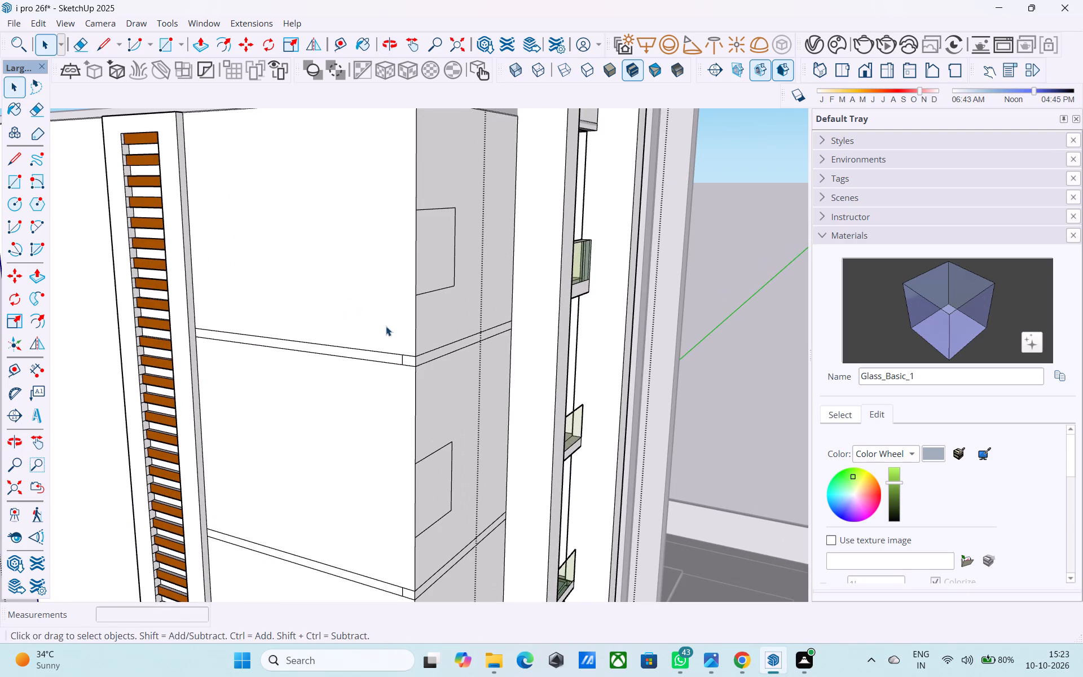
key(l)
click(415, 299)
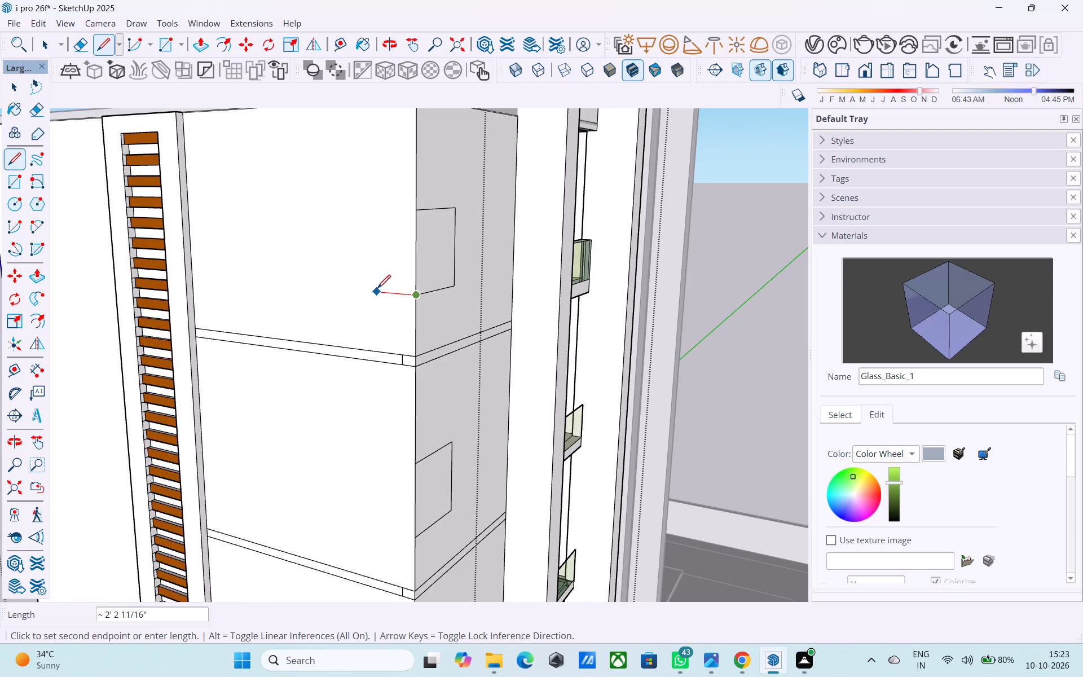
text(4')
key(Return)
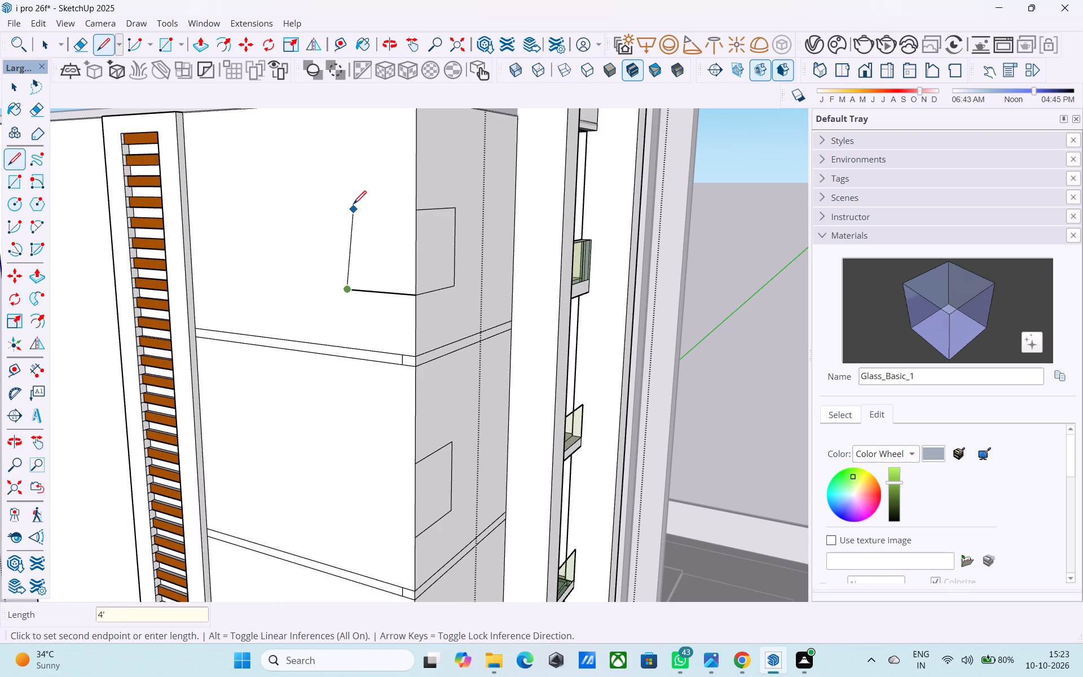
middle_drag(330, 209, 636, 298)
shift+middle_drag(671, 318, 490, 363)
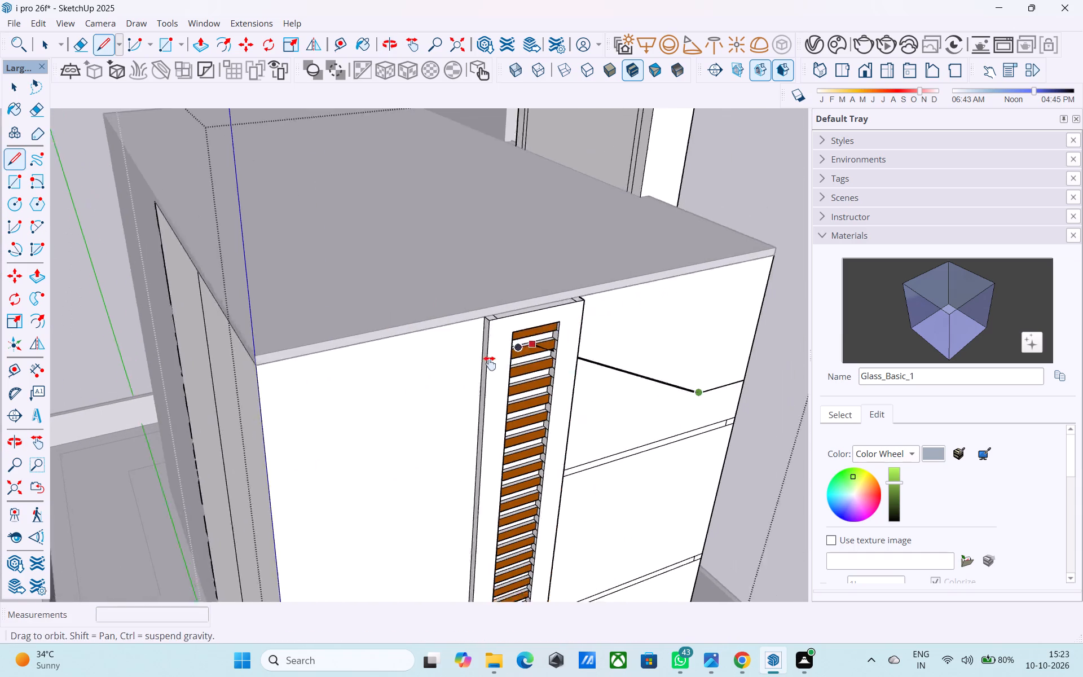
shift+middle_drag(490, 363, 470, 375)
middle_drag(658, 348, 648, 353)
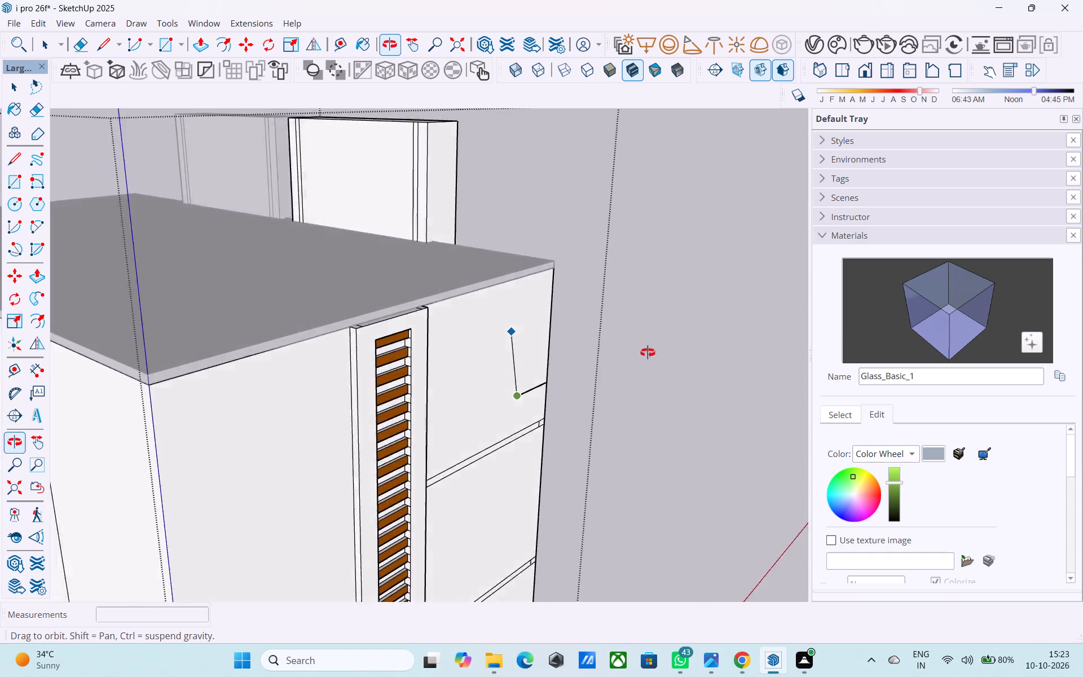
middle_drag(648, 353, 702, 349)
scroll(538, 275, up, 4)
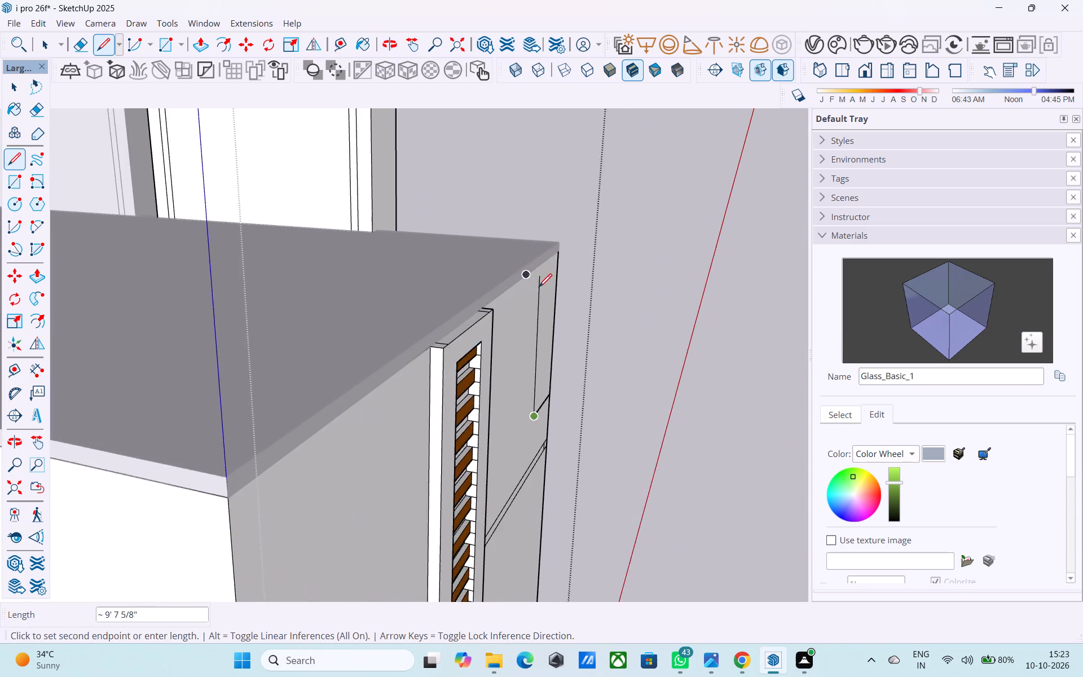
scroll(539, 288, up, 1)
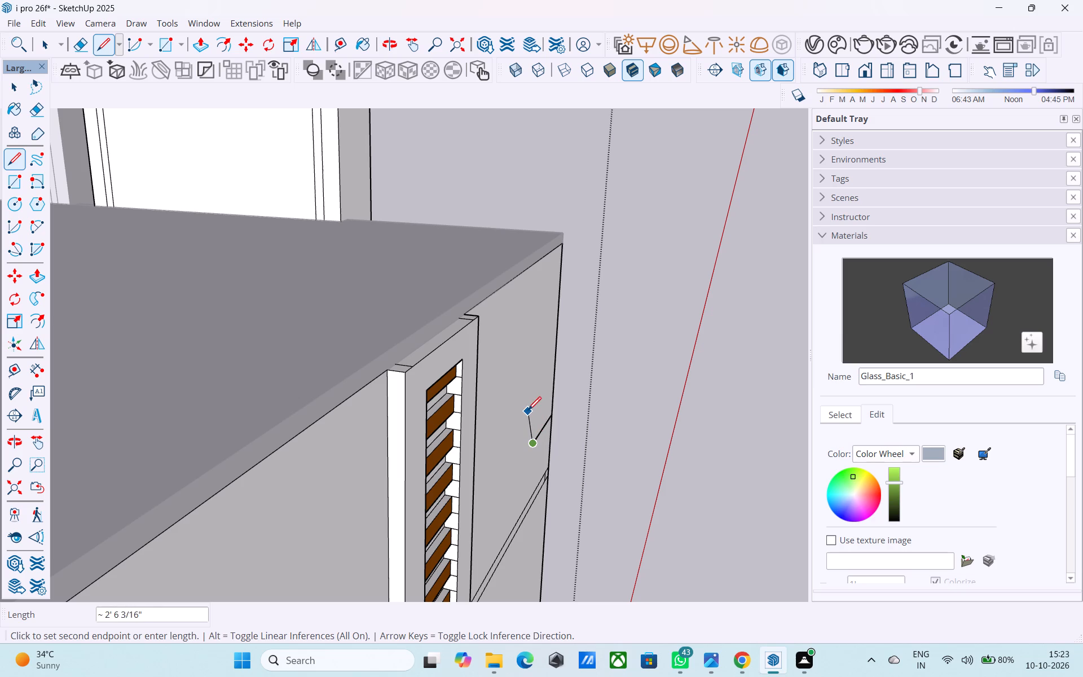
middle_drag(536, 386, 284, 296)
scroll(304, 306, down, 1)
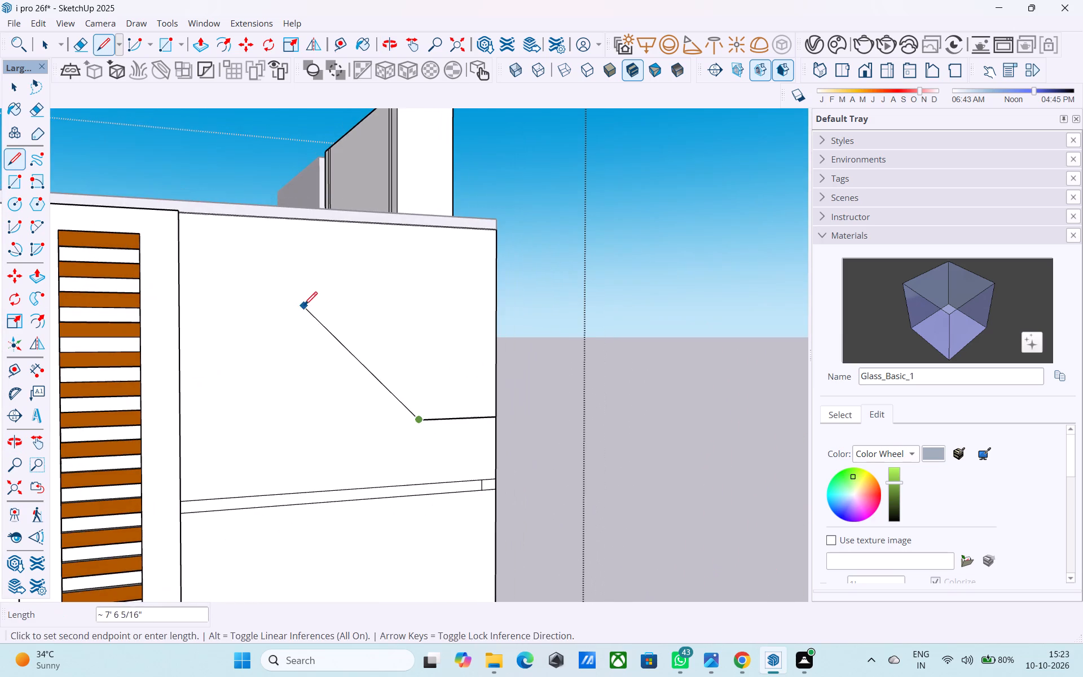
key(space)
Copy the corner rectangle's vertical edge 4' along the topmost side wall panel, to the end of the horizontal line.
scroll(518, 379, up, 3)
click(486, 369)
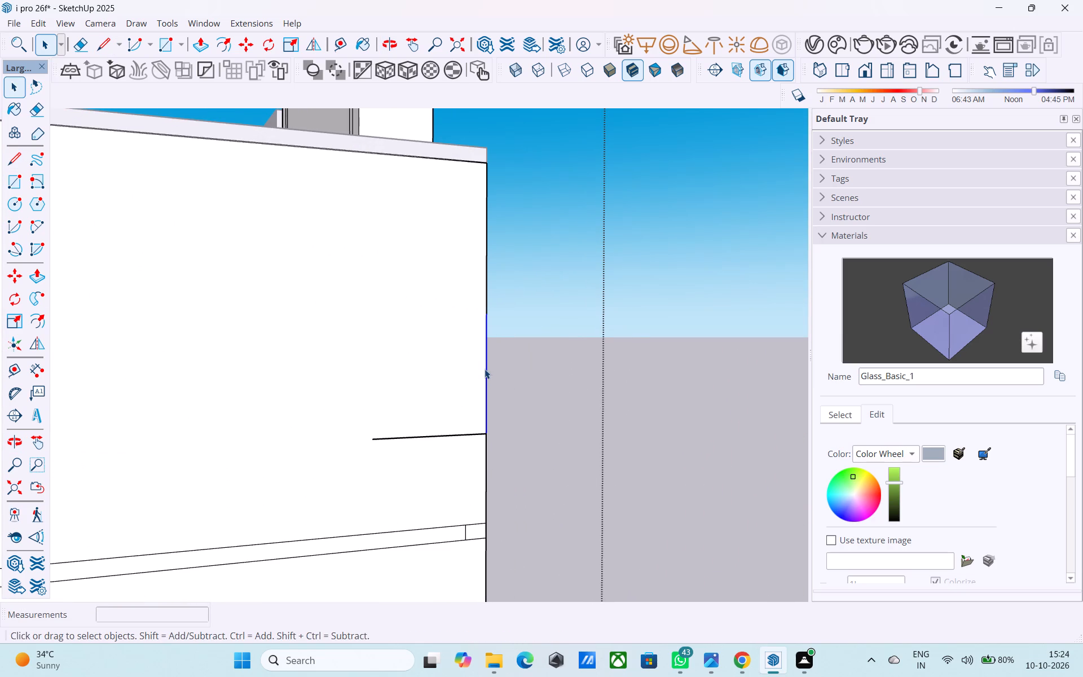
key(m)
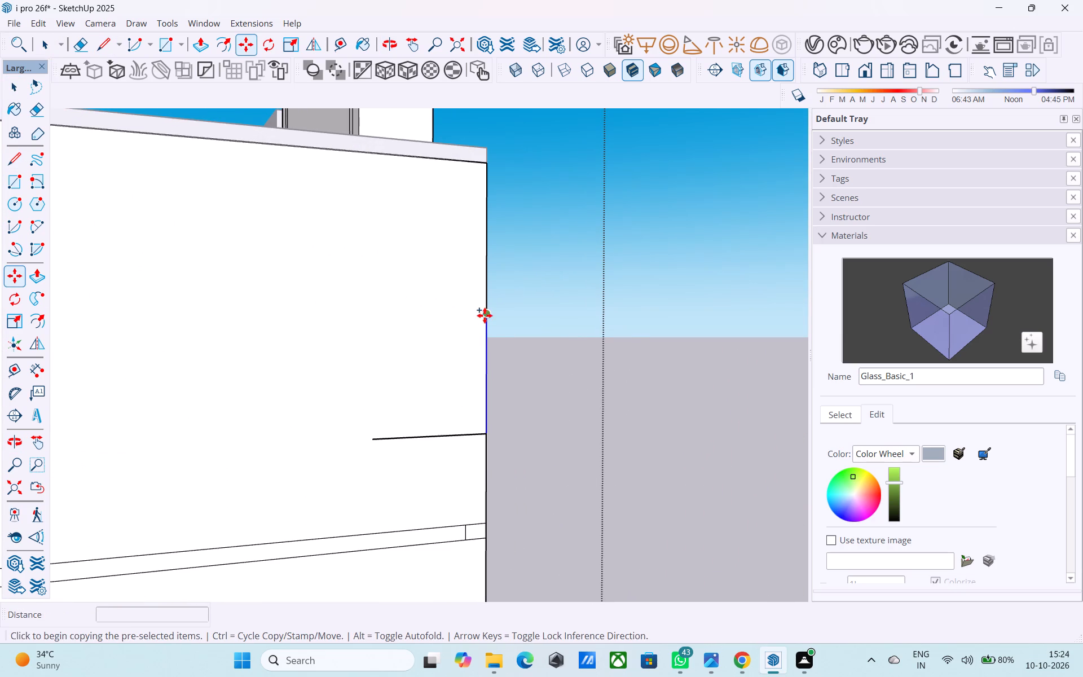
click(485, 315)
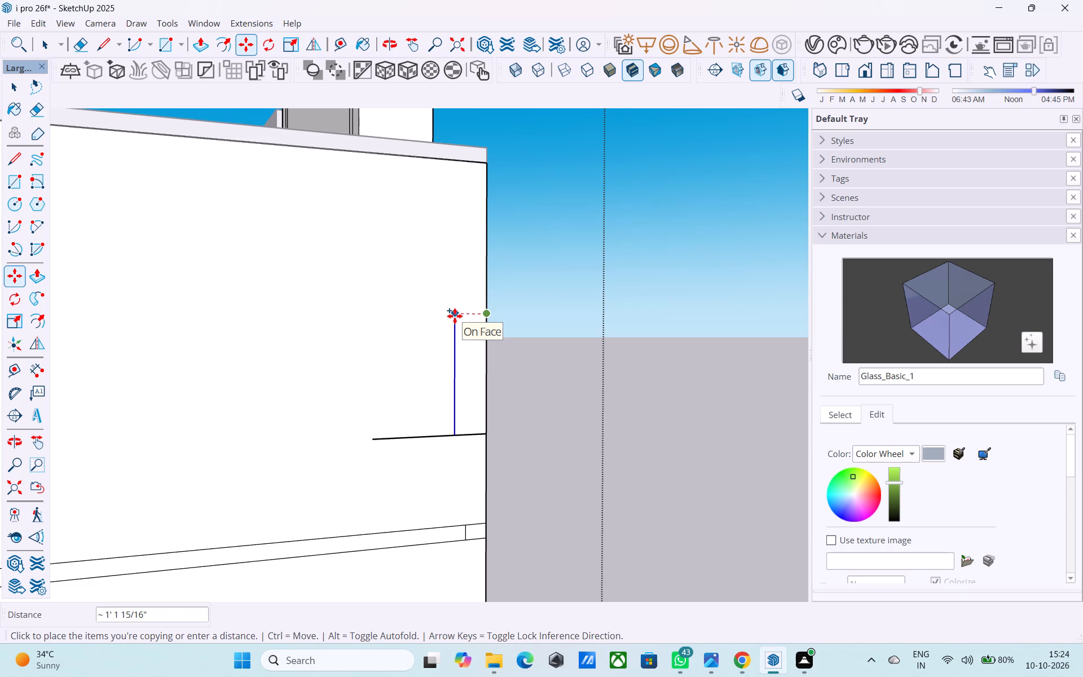
text(4')
key(Return)
Draw the upper line from the copied edge's top to the building corner, closing the side wall rectangle.
key(l)
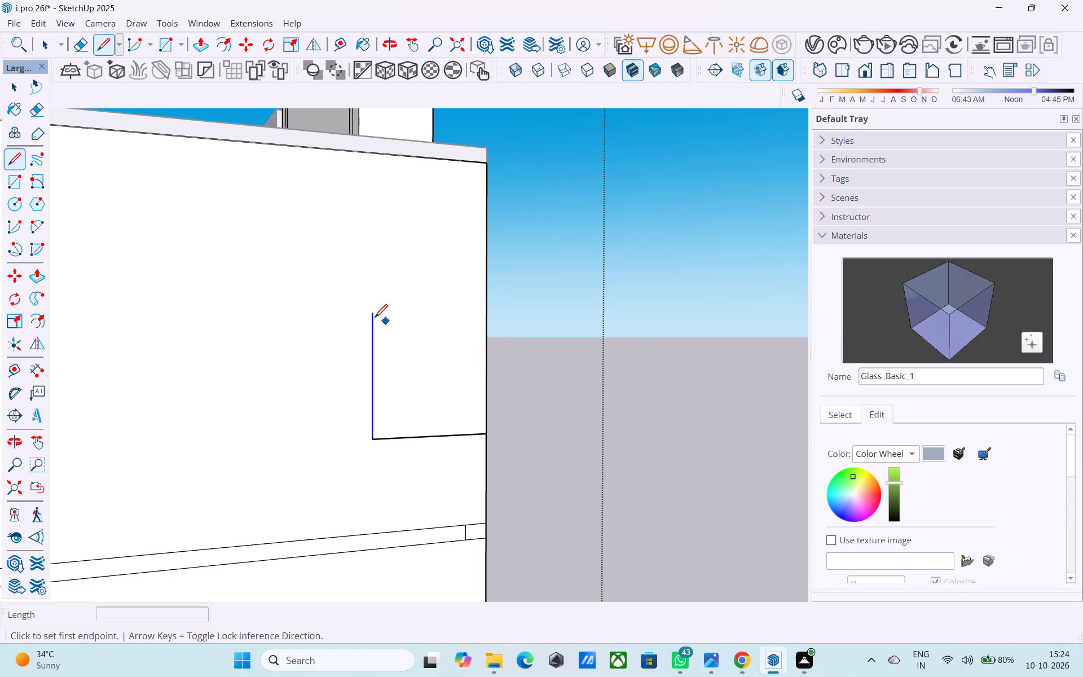
click(369, 316)
key(space)
scroll(304, 353, down, 2)
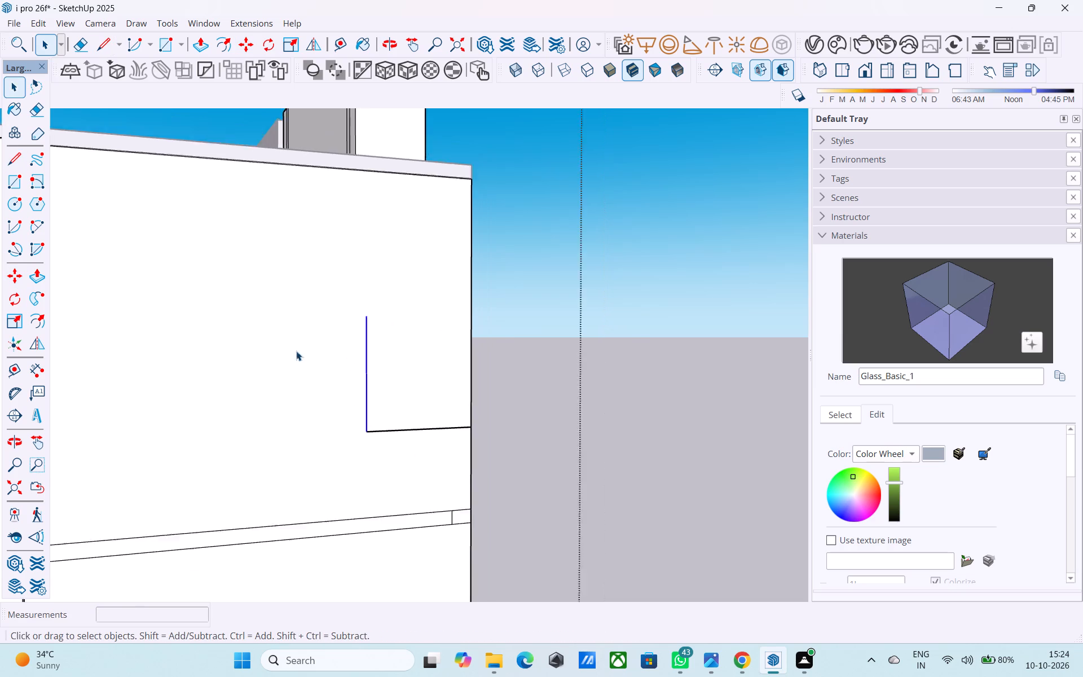
scroll(296, 351, down, 8)
key(l)
click(322, 335)
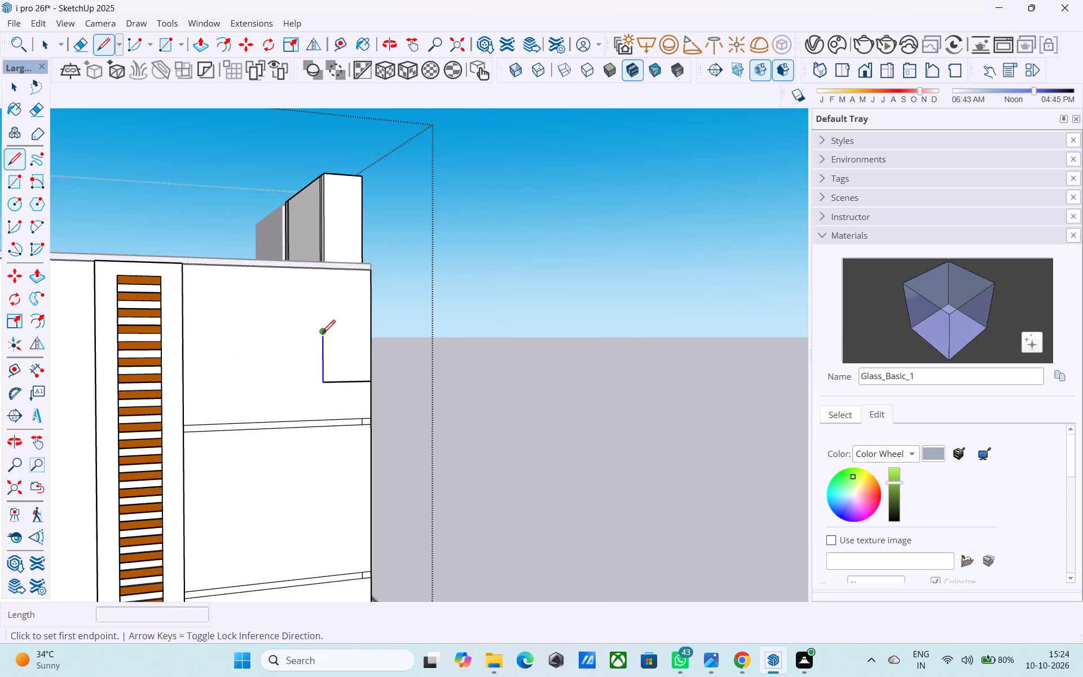
click(371, 331)
scroll(328, 354, down, 3)
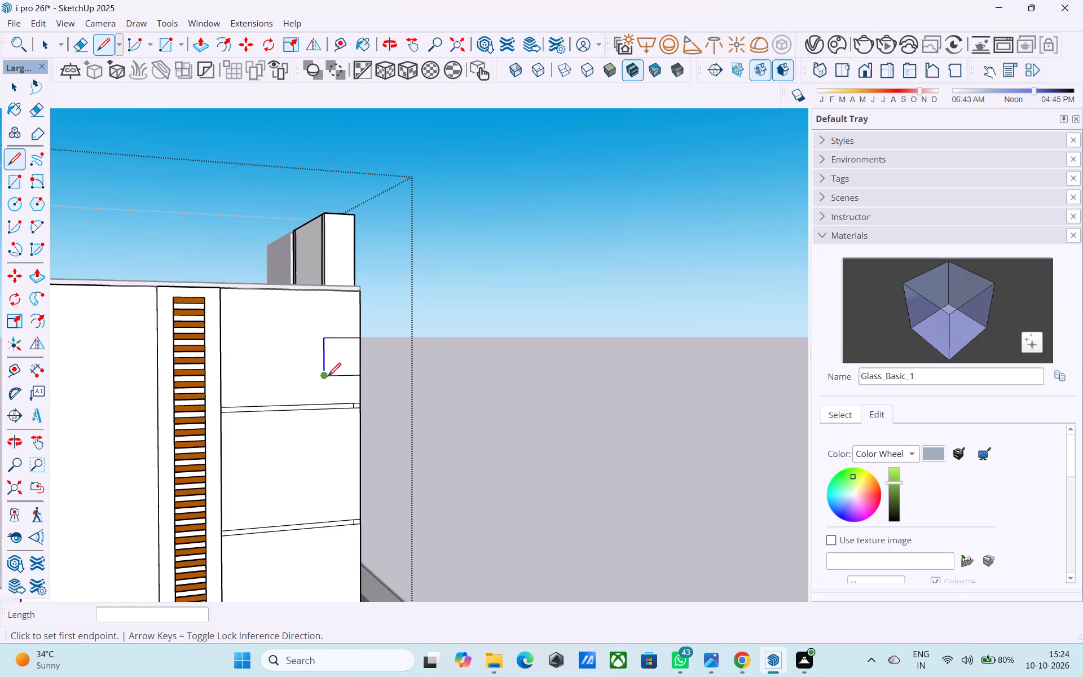
Copy the side wall's corner rectangle face down into the second panel, using the band corners as reference points.
scroll(326, 373, up, 3)
key(space)
click(334, 361)
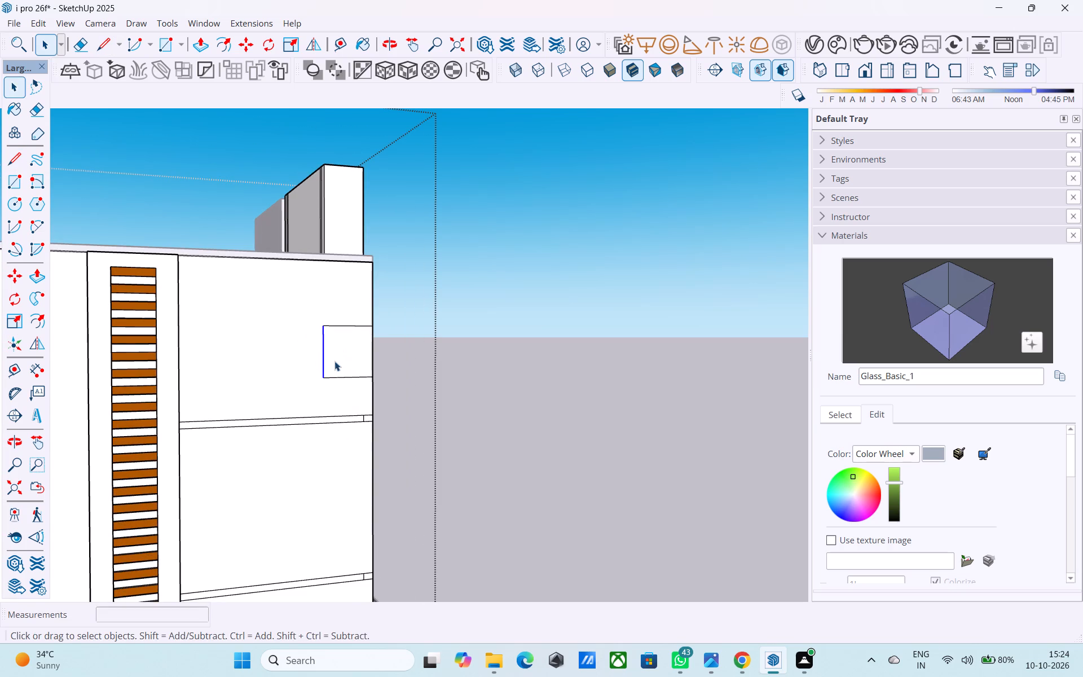
scroll(294, 379, down, 2)
key(m)
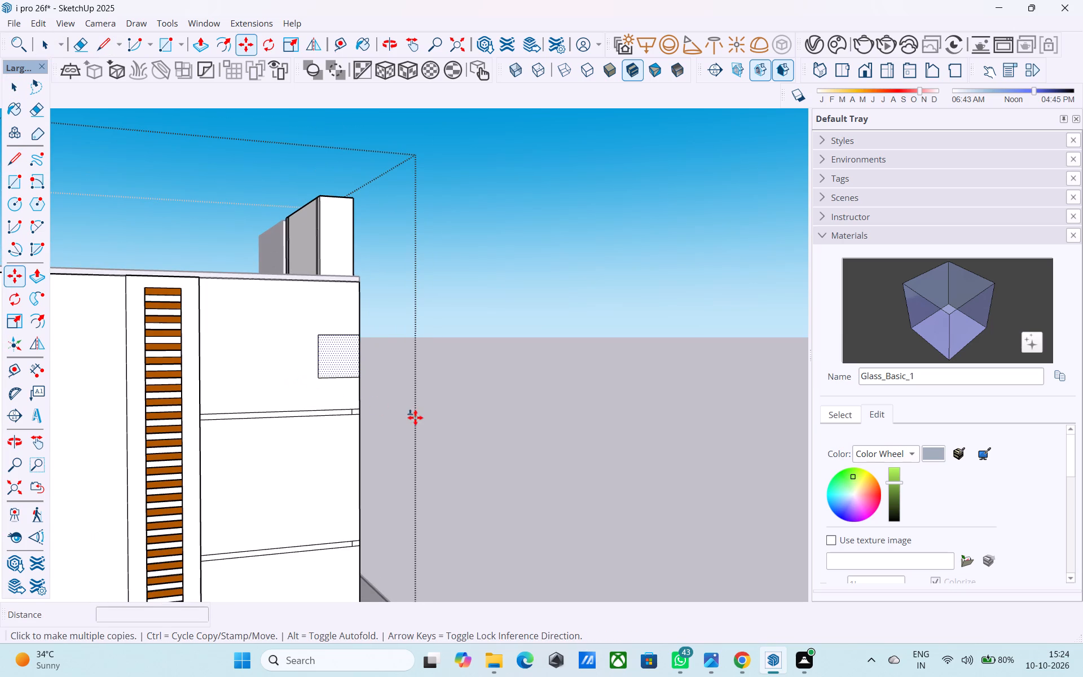
scroll(408, 425, up, 8)
click(344, 384)
scroll(325, 374, down, 6)
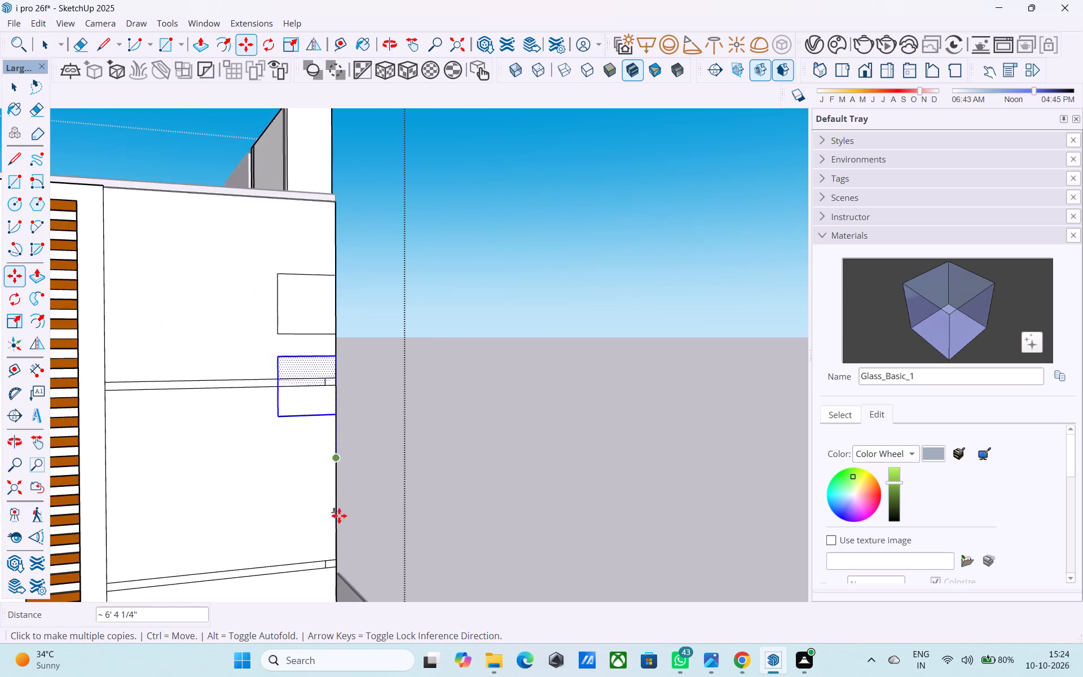
scroll(347, 568, up, 4)
click(315, 528)
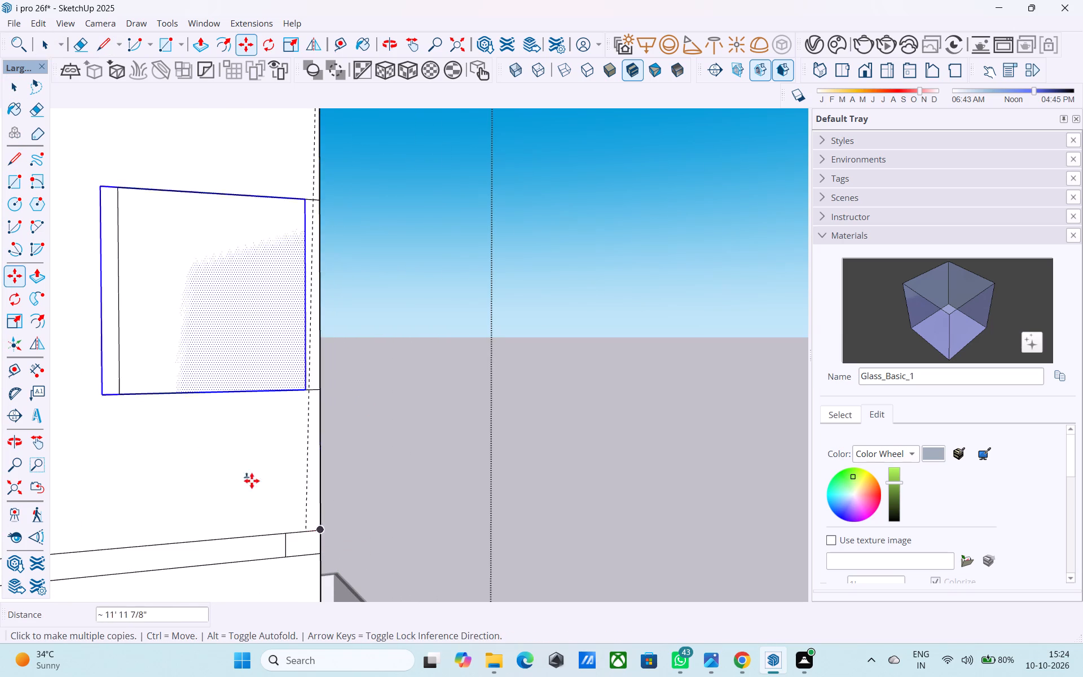
Copy the side wall's corner rectangle face down into the third panel, using the band corner as the reference point.
scroll(238, 474, down, 4)
scroll(238, 474, up, 1)
scroll(238, 474, down, 10)
middle_drag(253, 505, 211, 337)
shift+middle_drag(210, 430, 240, 378)
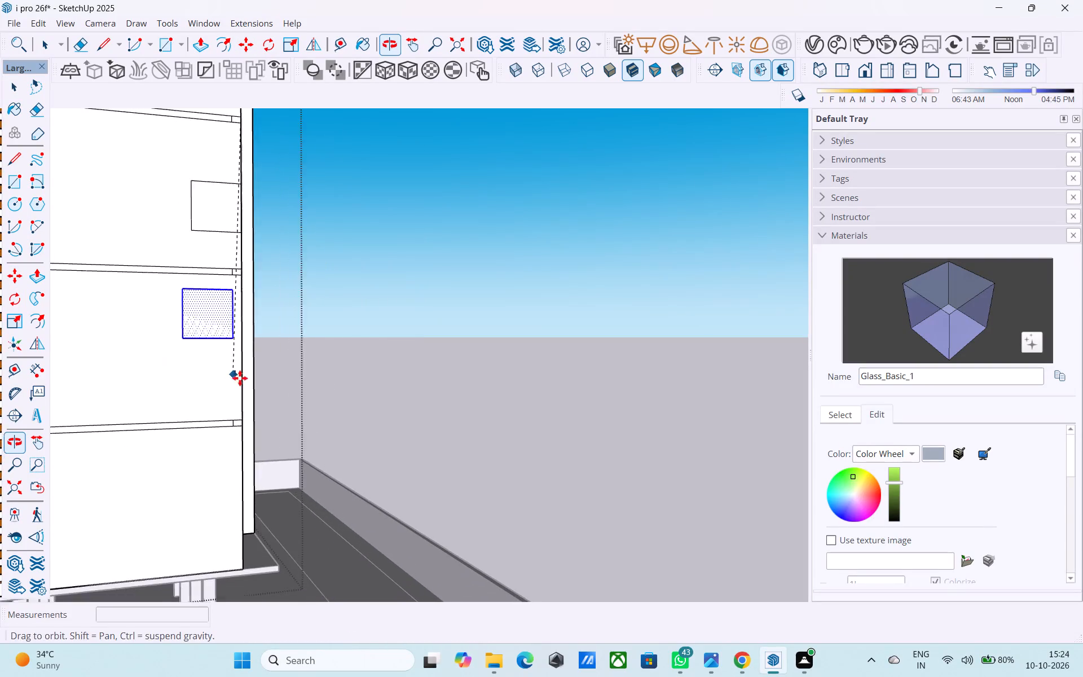
shift+middle_drag(240, 378, 239, 377)
scroll(239, 428, up, 5)
click(254, 412)
Copy the corner rectangle face down into the side wall's lowest panel, placing it by the wall's bottom corner.
scroll(254, 410, down, 8)
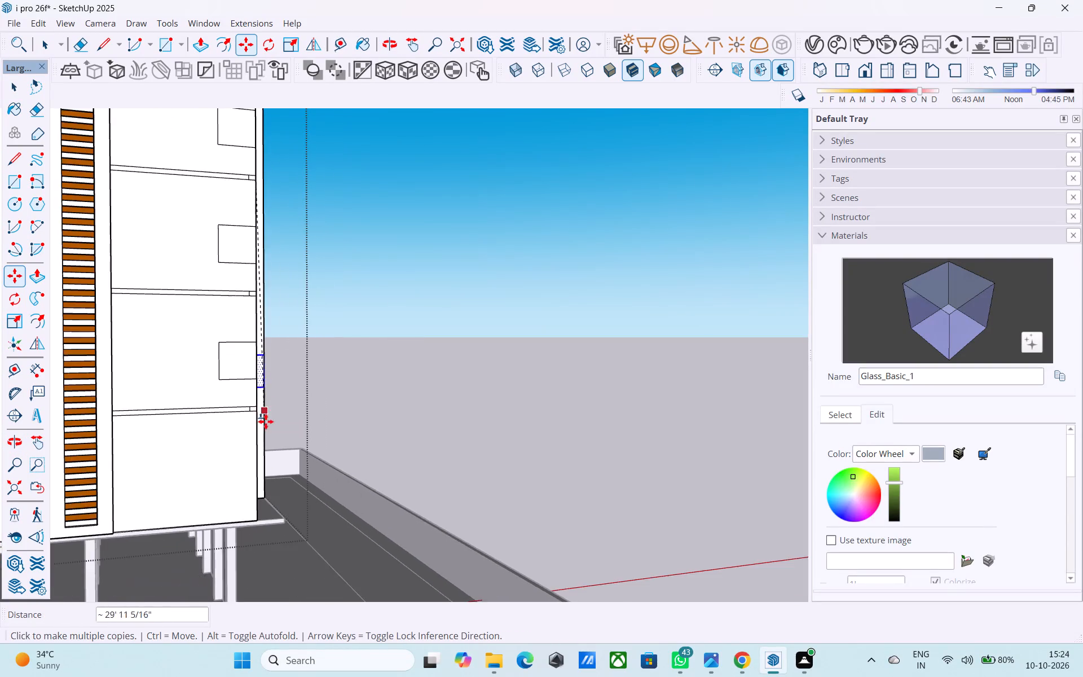
middle_drag(265, 428, 251, 326)
scroll(227, 392, up, 12)
middle_drag(247, 405, 230, 471)
scroll(237, 442, up, 5)
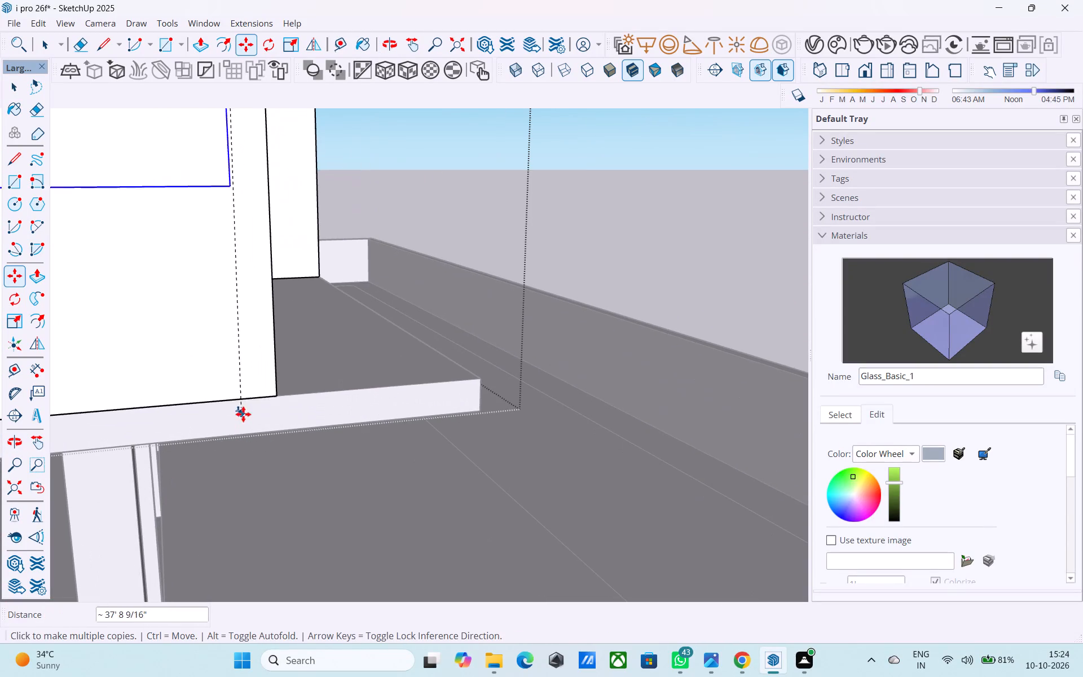
click(273, 394)
scroll(275, 401, down, 9)
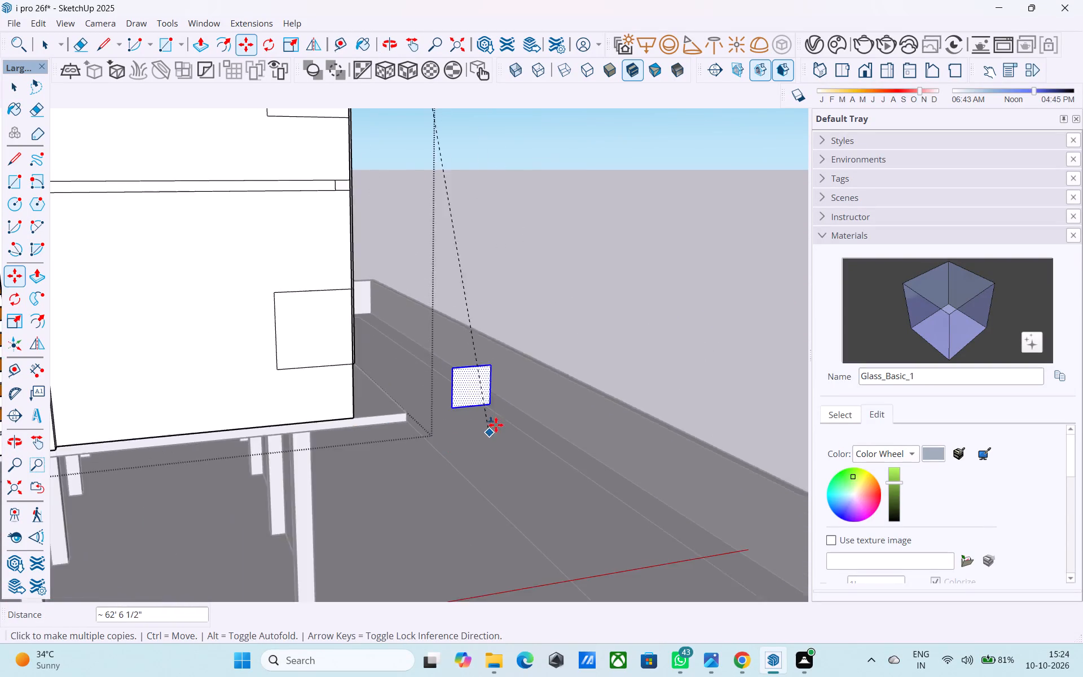
middle_drag(494, 425, 499, 433)
scroll(459, 408, down, 10)
shift+middle_drag(311, 214, 335, 231)
shift+scroll(311, 214, down, 1)
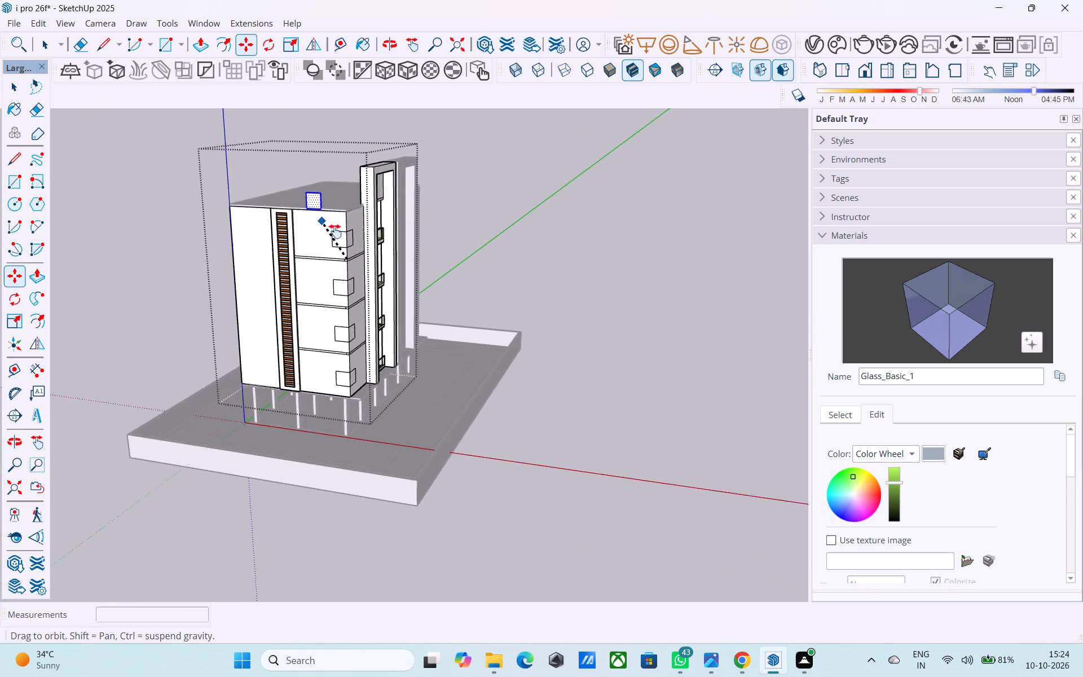
shift+middle_drag(335, 231, 324, 294)
scroll(391, 322, up, 5)
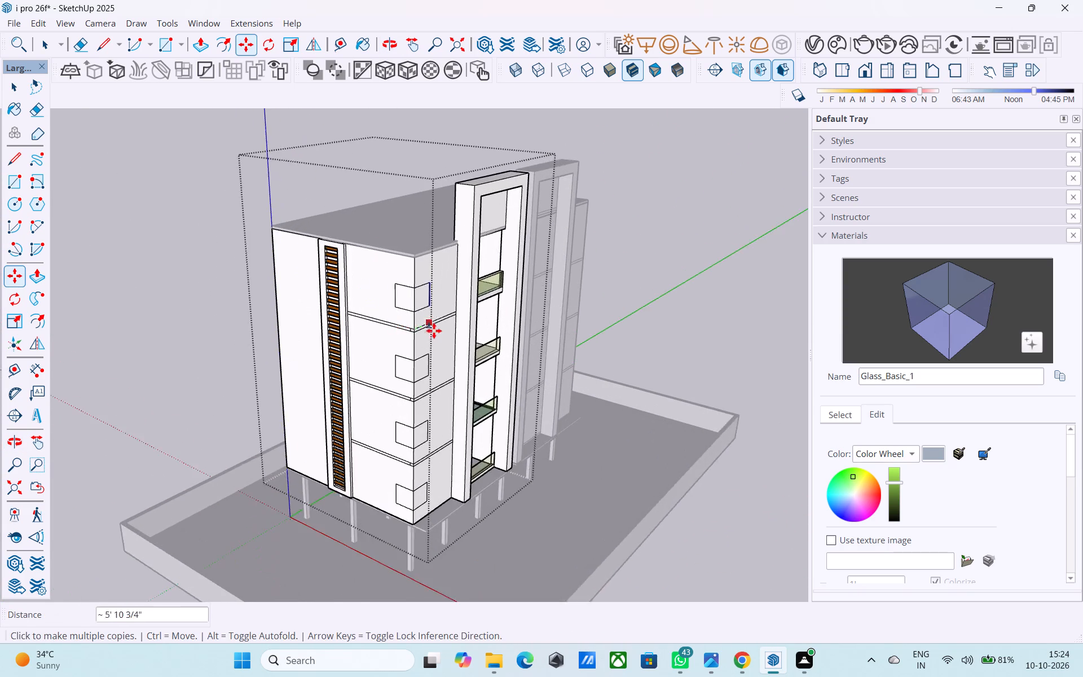
scroll(434, 331, up, 2)
key(space)
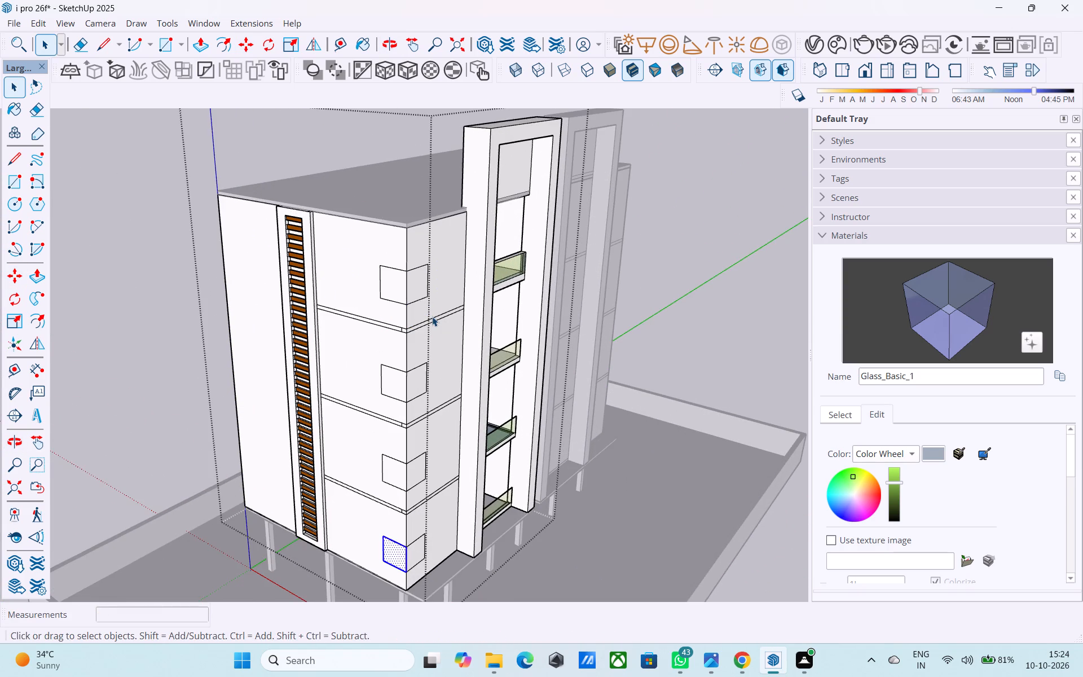
Offset the outline of the topmost front wall panel, around its corner rectangle, 6" inward.
middle_drag(407, 302, 386, 301)
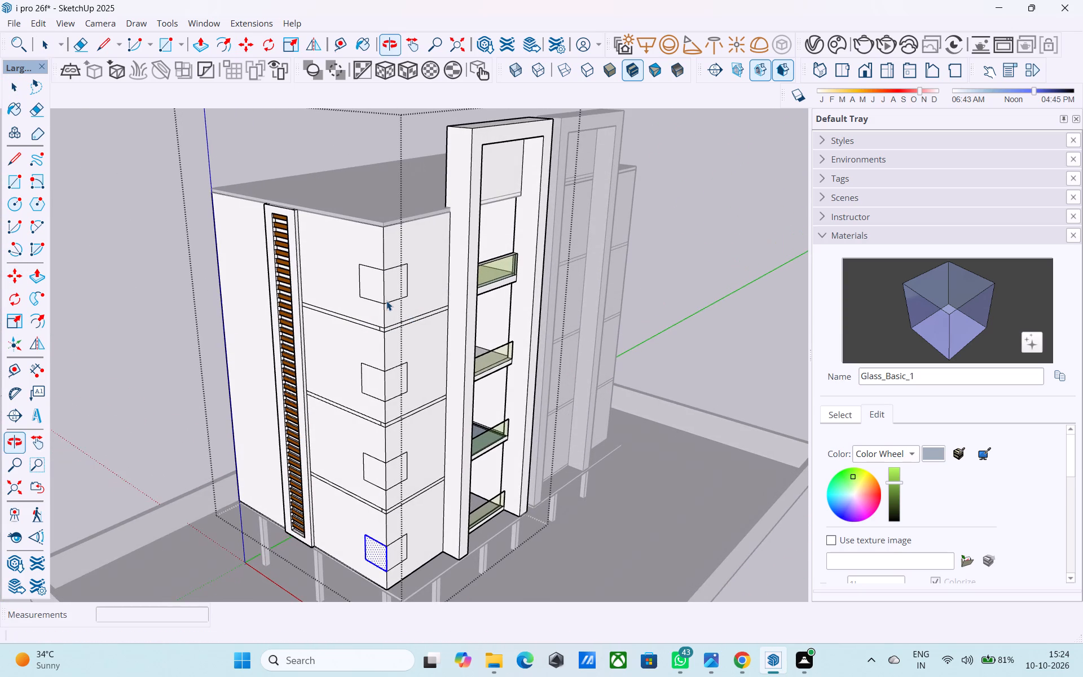
middle_drag(435, 257, 329, 283)
scroll(326, 280, up, 2)
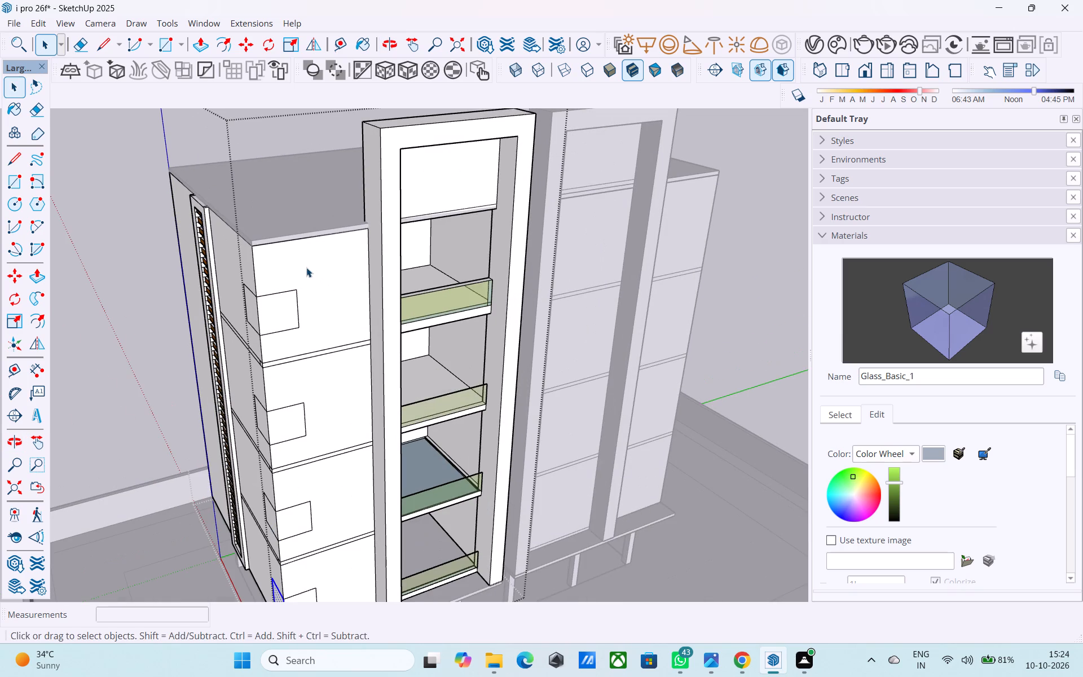
click(303, 267)
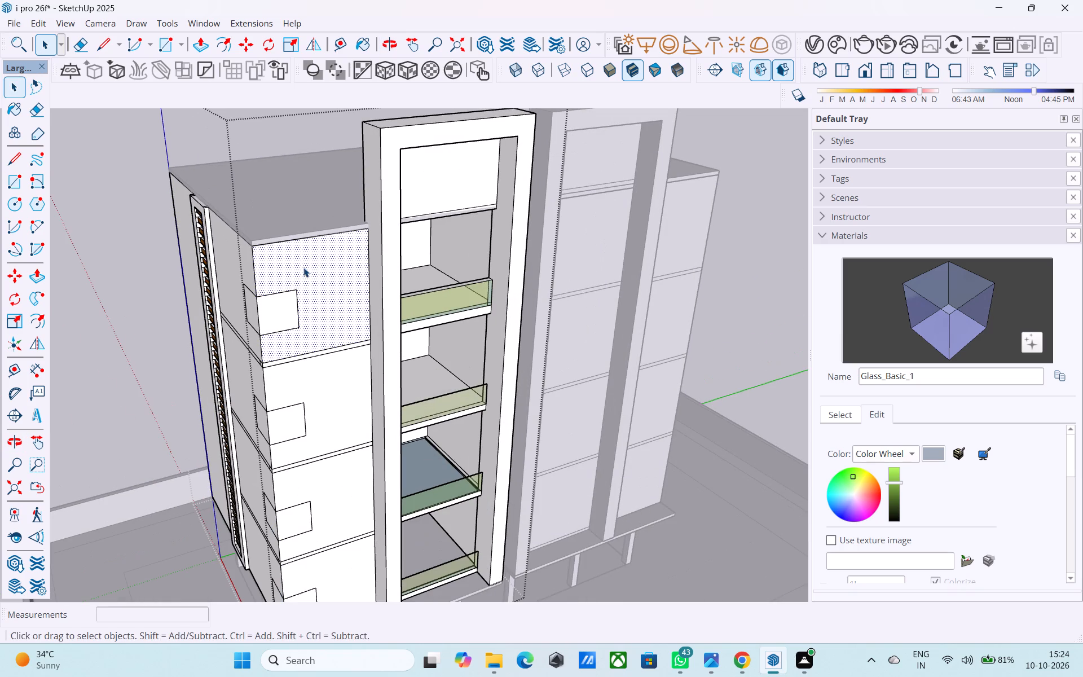
key(f)
click(303, 267)
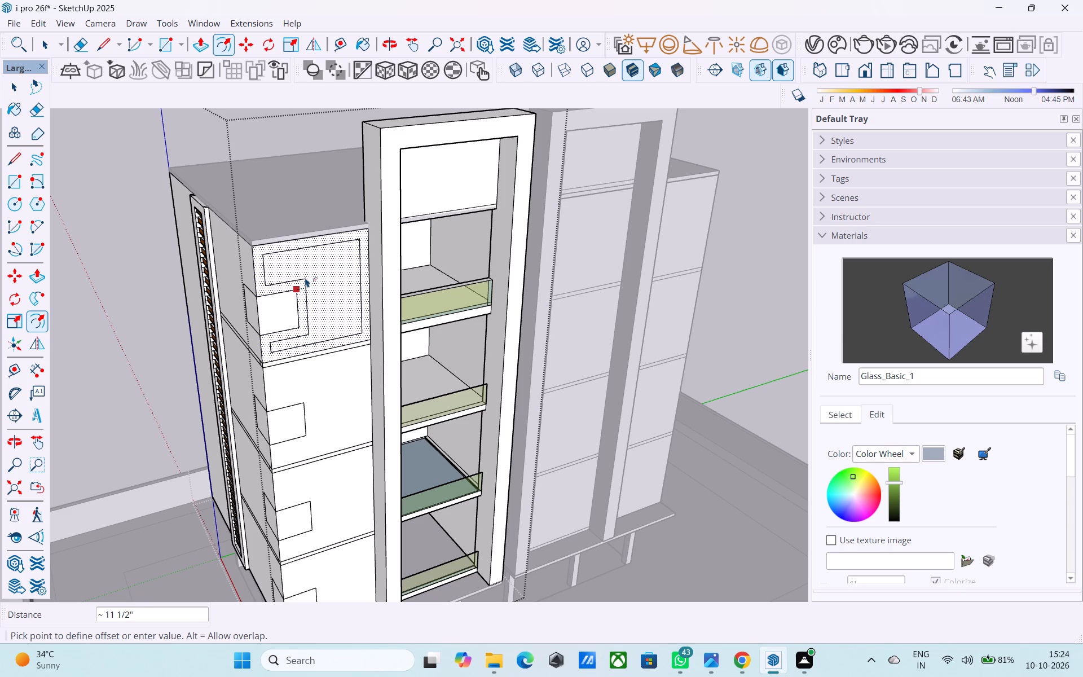
key(6)
key(shift+quotedbl)
key(Return)
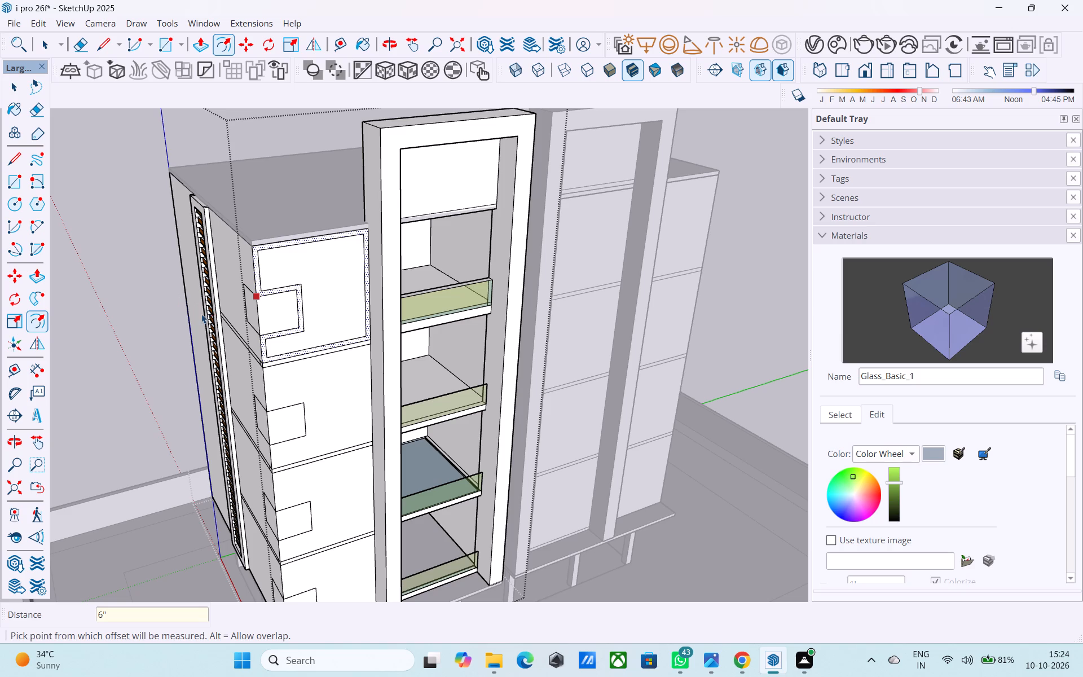
Offset the outline of the second front wall panel from the top 6" inward.
key(space)
click(358, 376)
key(f)
click(358, 377)
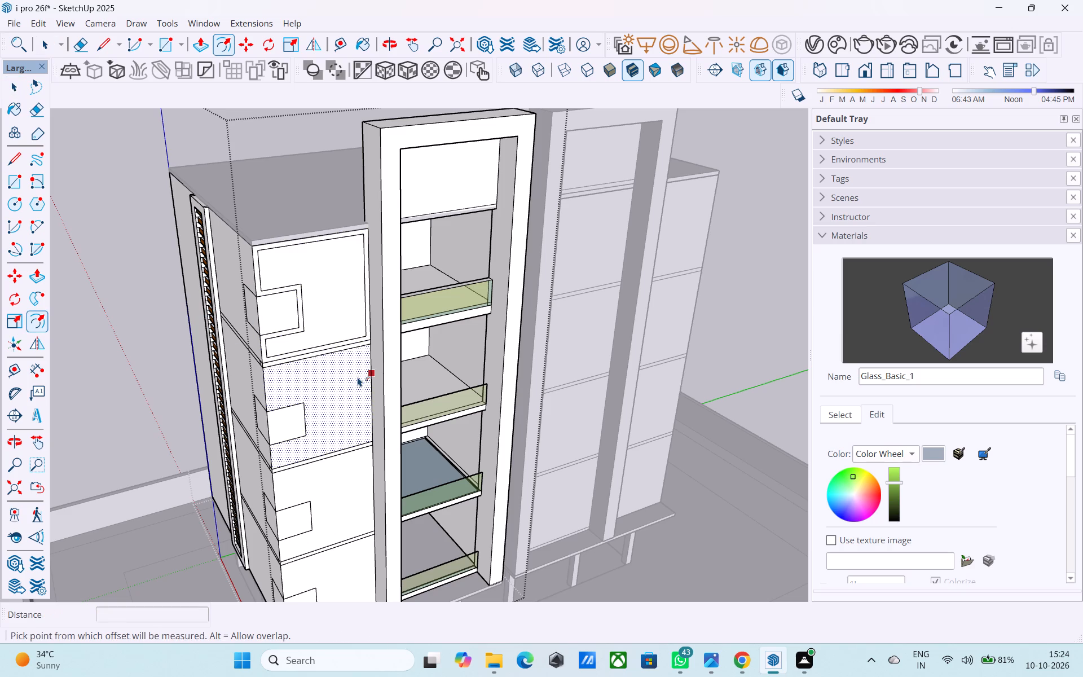
key(6)
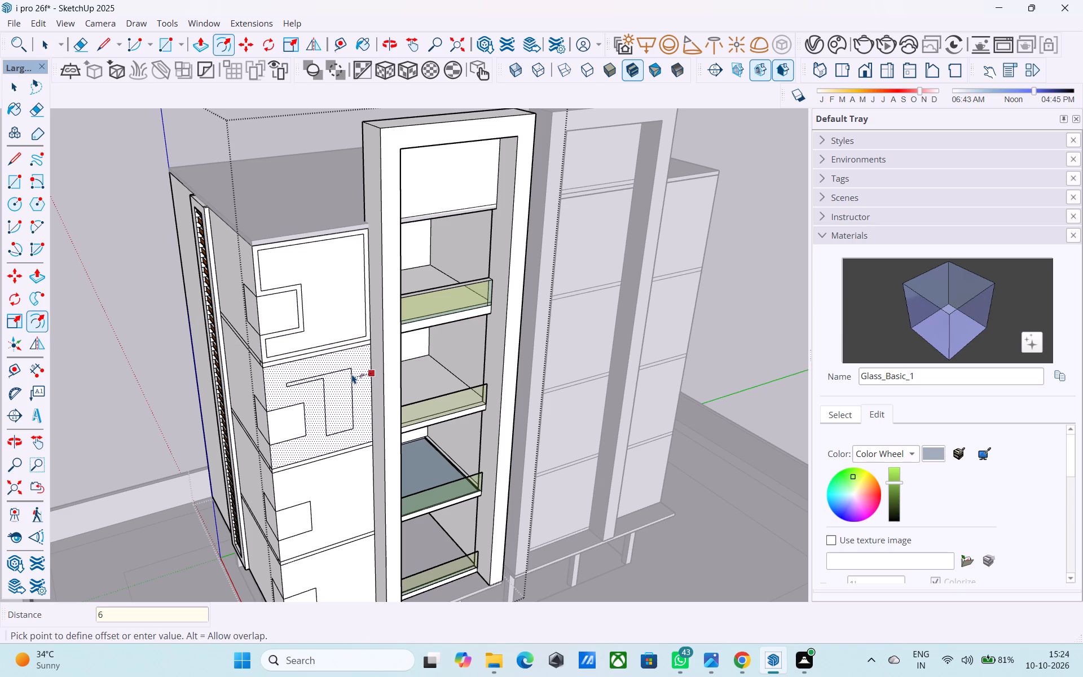
key(shift+quotedbl)
key(Return)
key(space)
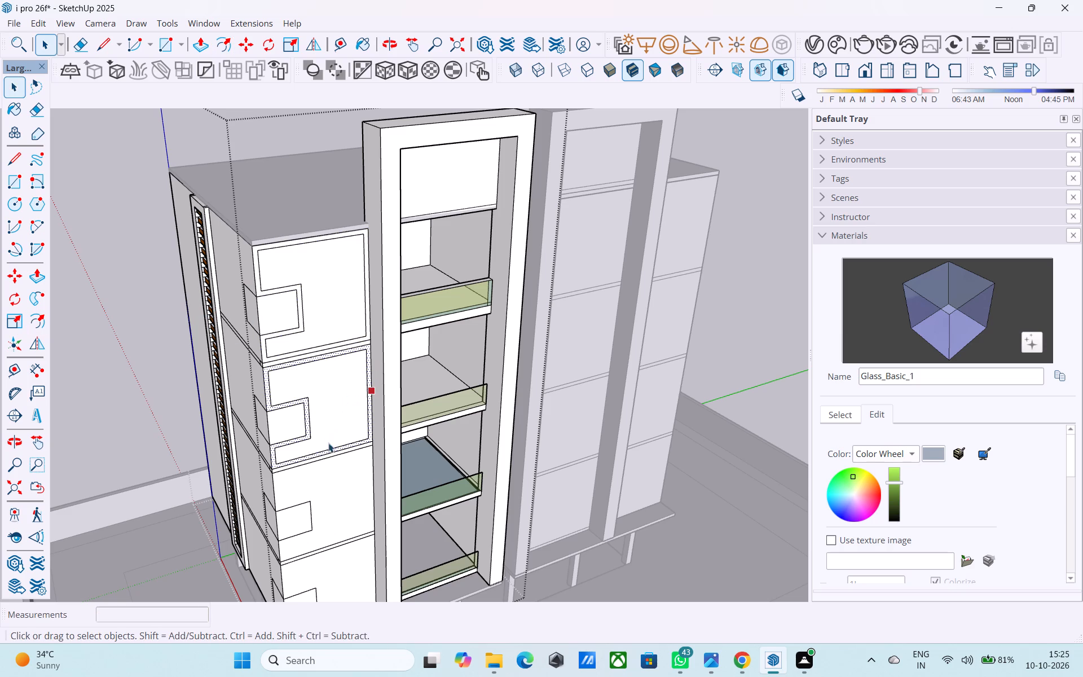
Offset the outline of the third front wall panel from the top 6" inward.
click(327, 487)
key(f)
click(327, 486)
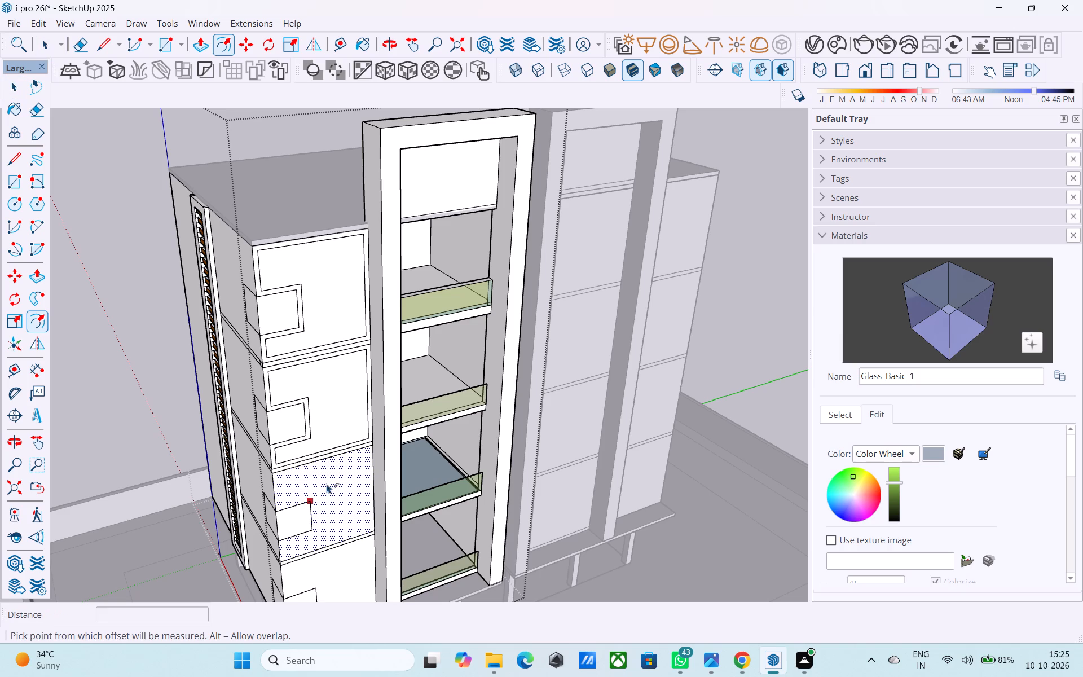
text(6")
key(Return)
scroll(324, 504, down, 4)
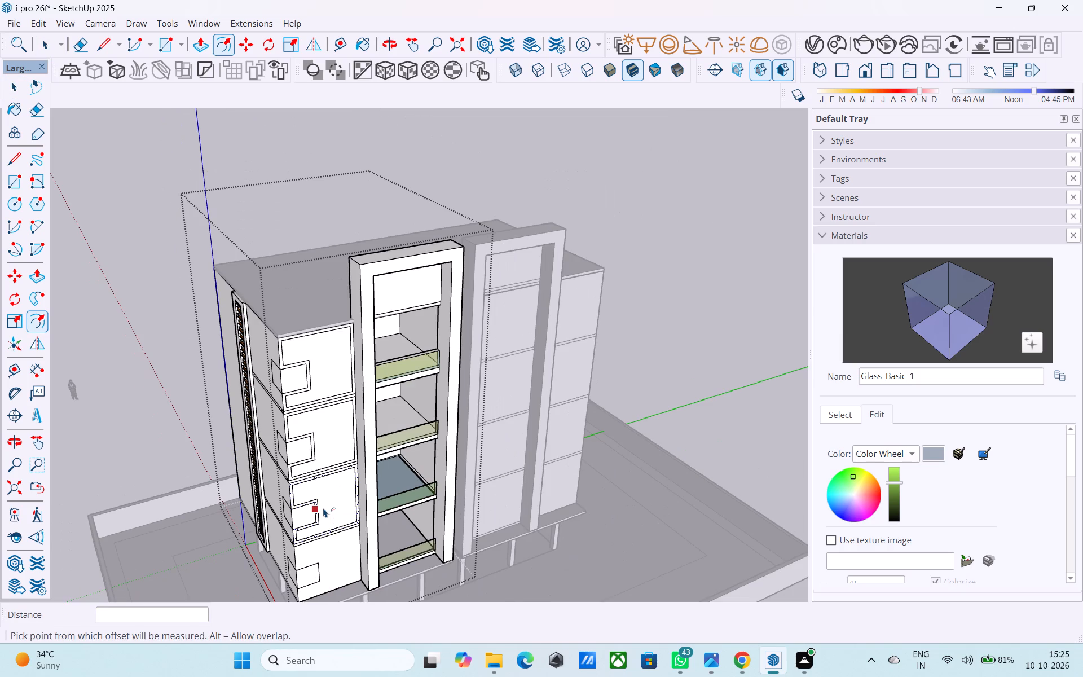
key(space)
Offset the outline of the lowest front wall panel 6" inward.
middle_drag(318, 513, 332, 363)
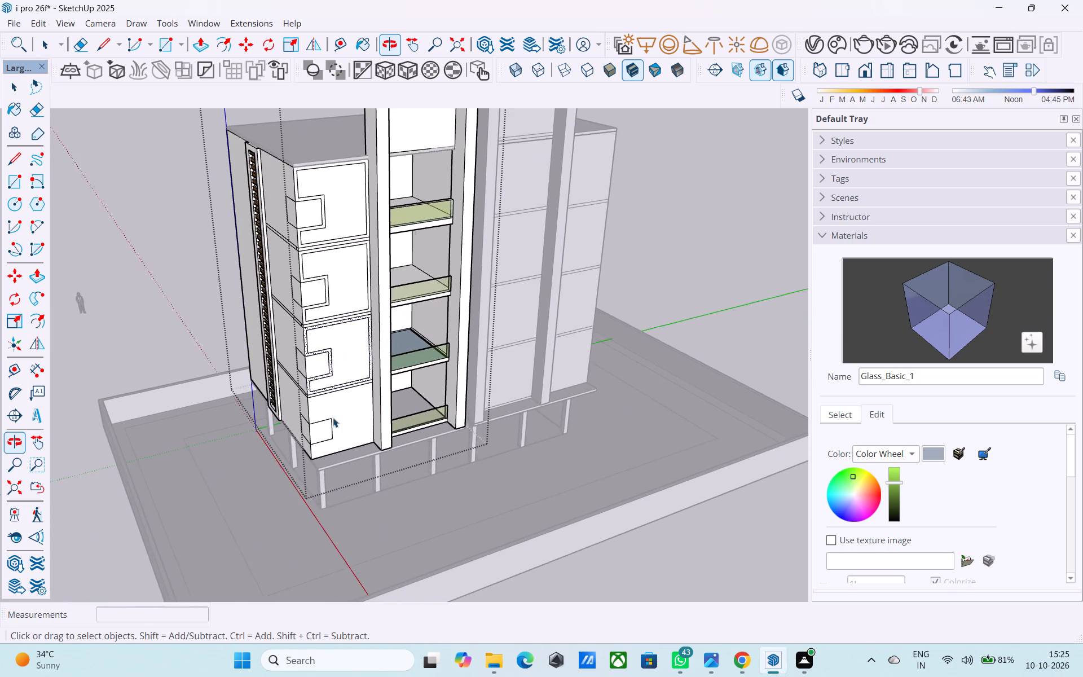
scroll(333, 427, up, 8)
key(space)
click(359, 405)
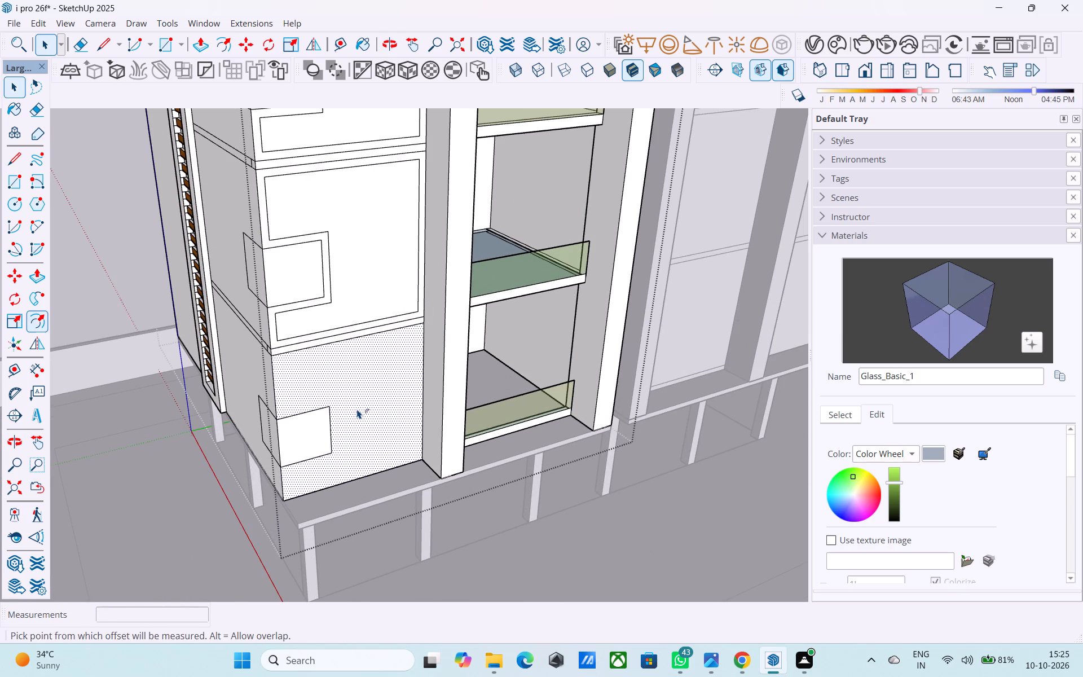
key(f)
click(357, 409)
key(6)
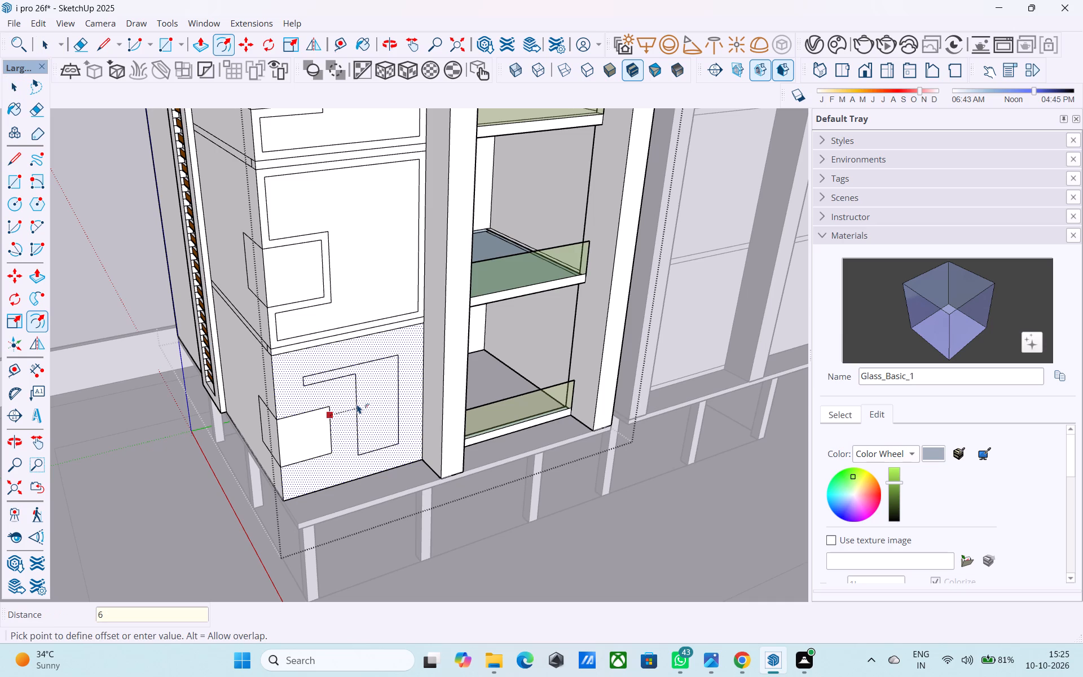
key(shift+quotedbl)
key(Return)
key(space)
Offset the outline of the lowest side wall panel, beside the louvre strip, 6" inward.
middle_drag(256, 400, 274, 394)
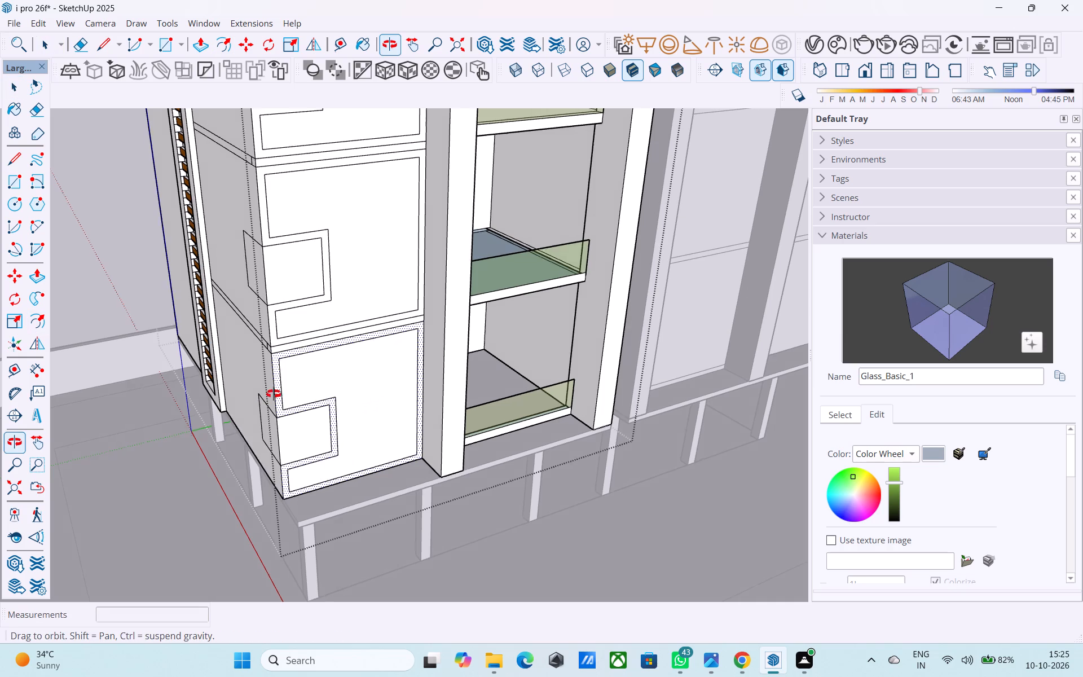
middle_drag(274, 394, 369, 394)
shift+middle_drag(432, 388, 479, 378)
click(454, 376)
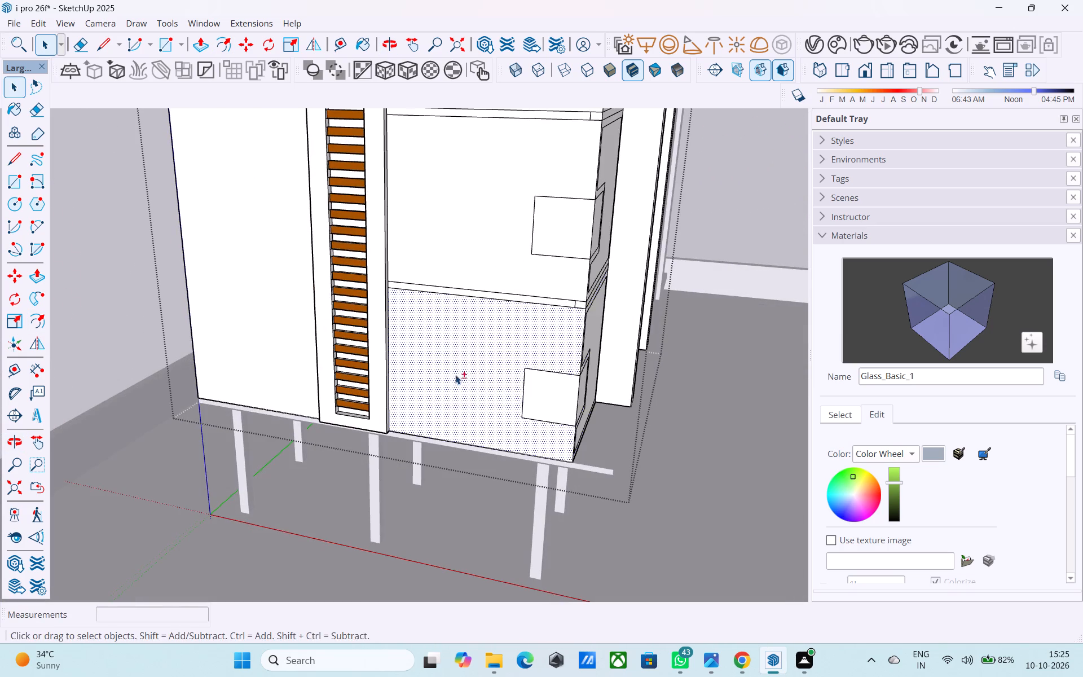
shift+middle_drag(455, 375, 329, 407)
key(f)
click(329, 406)
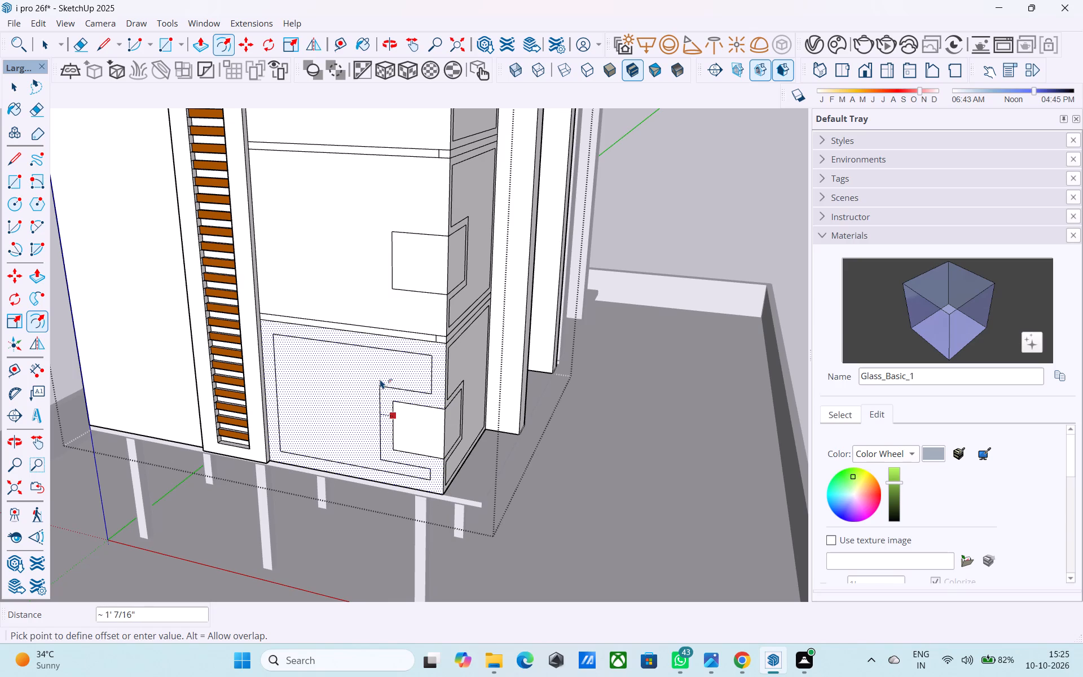
text(6")
key(Return)
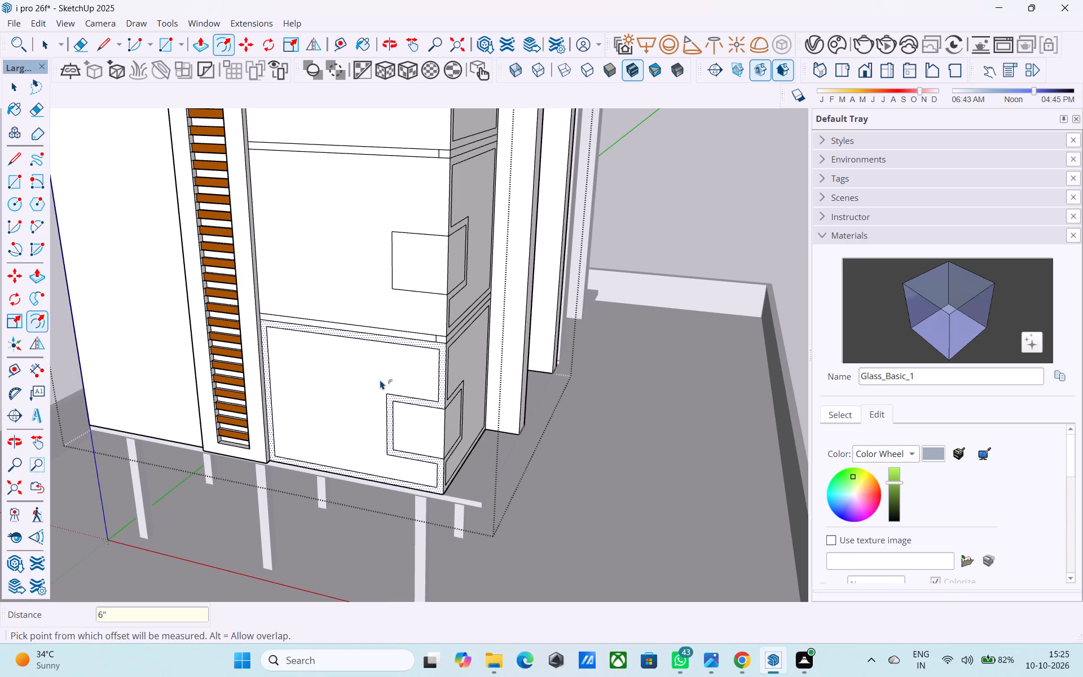
key(space)
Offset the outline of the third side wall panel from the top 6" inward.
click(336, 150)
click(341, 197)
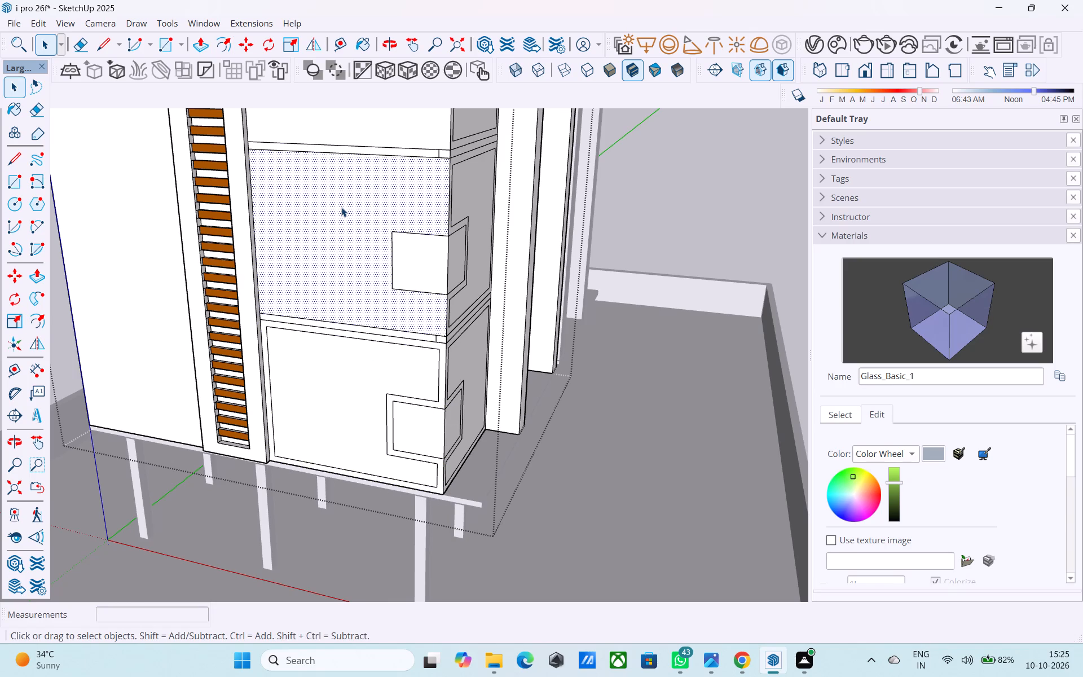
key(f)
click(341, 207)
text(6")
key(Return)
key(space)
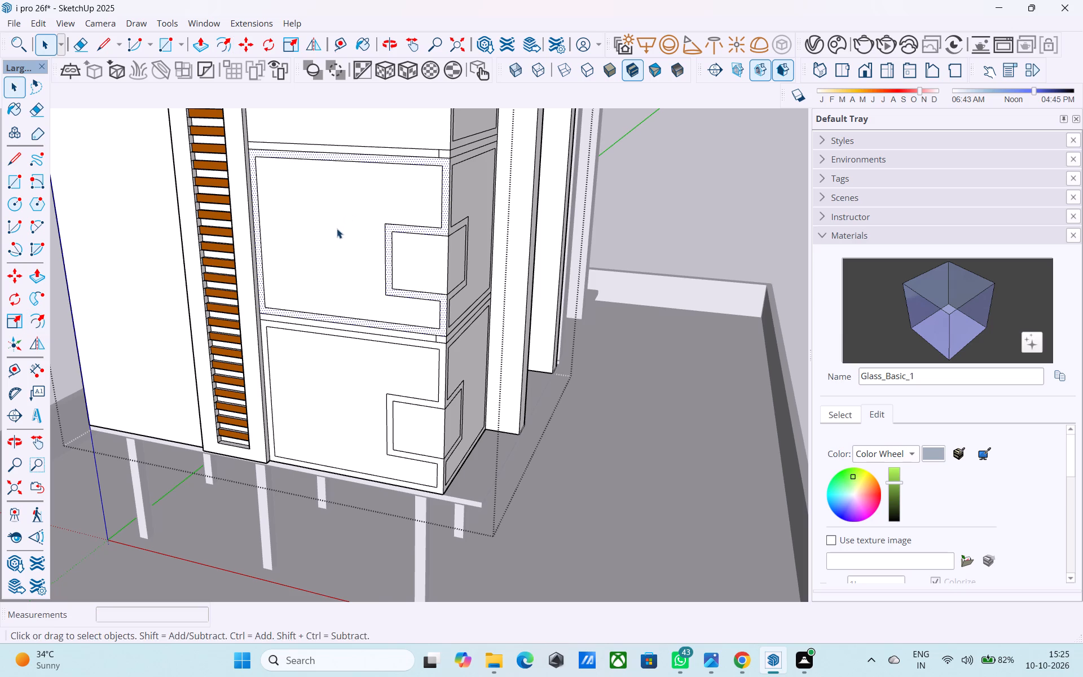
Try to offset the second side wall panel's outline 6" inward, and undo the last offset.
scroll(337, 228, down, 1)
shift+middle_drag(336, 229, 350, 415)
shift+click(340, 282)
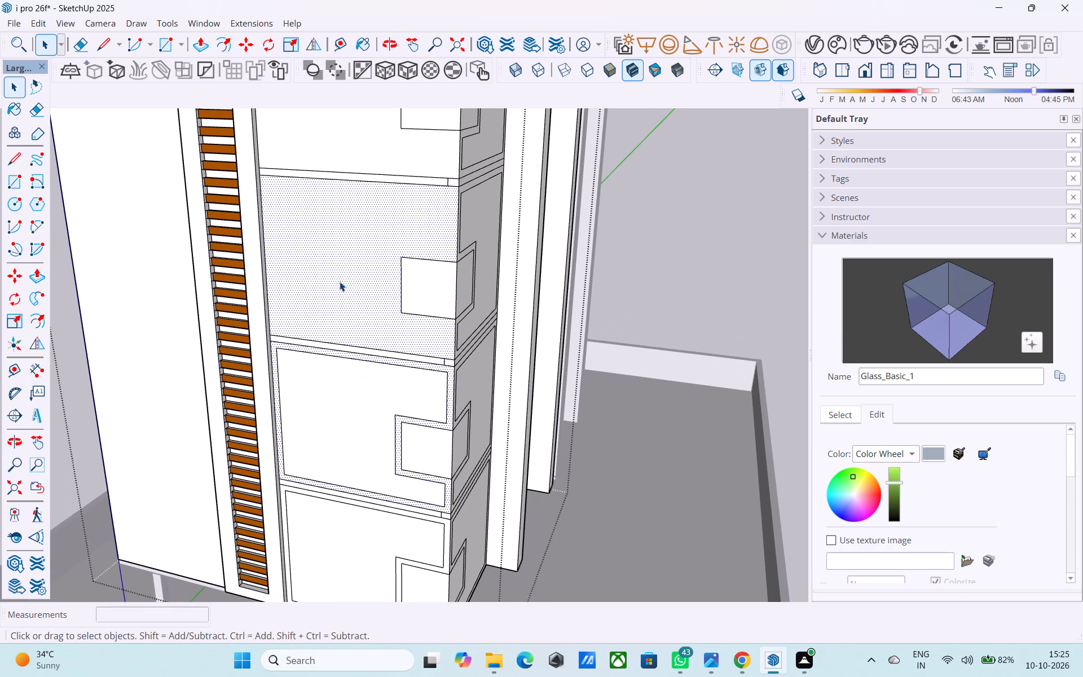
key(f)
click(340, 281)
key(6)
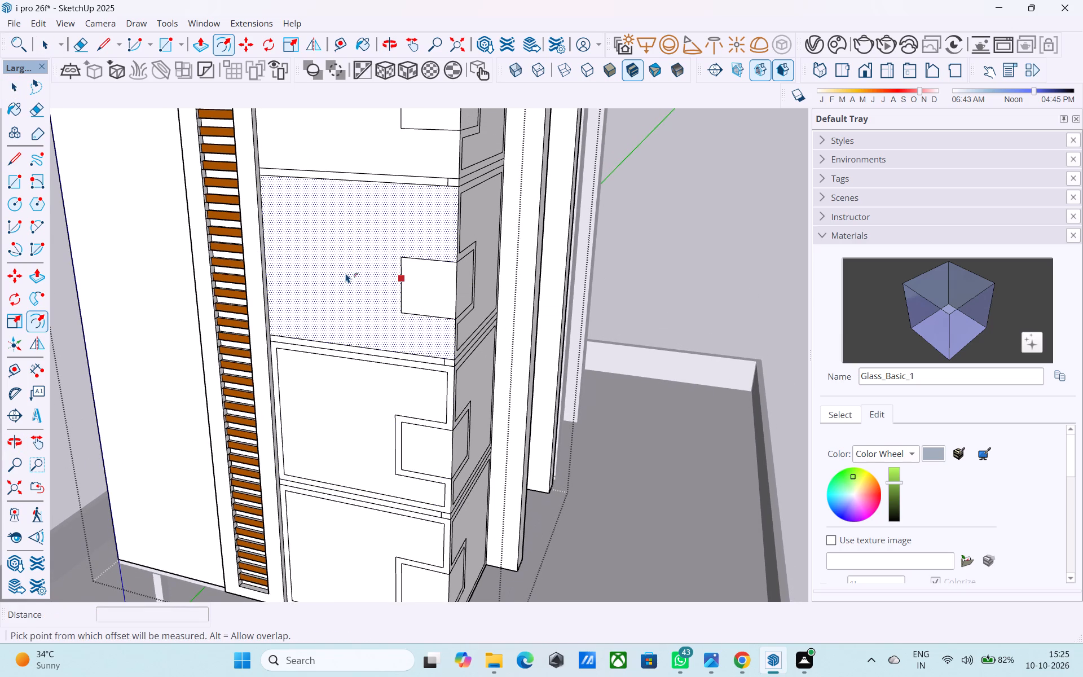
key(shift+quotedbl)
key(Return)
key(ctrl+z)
Offset the outline of the second side wall panel from the top 6" inward.
key(space)
click(324, 247)
key(f)
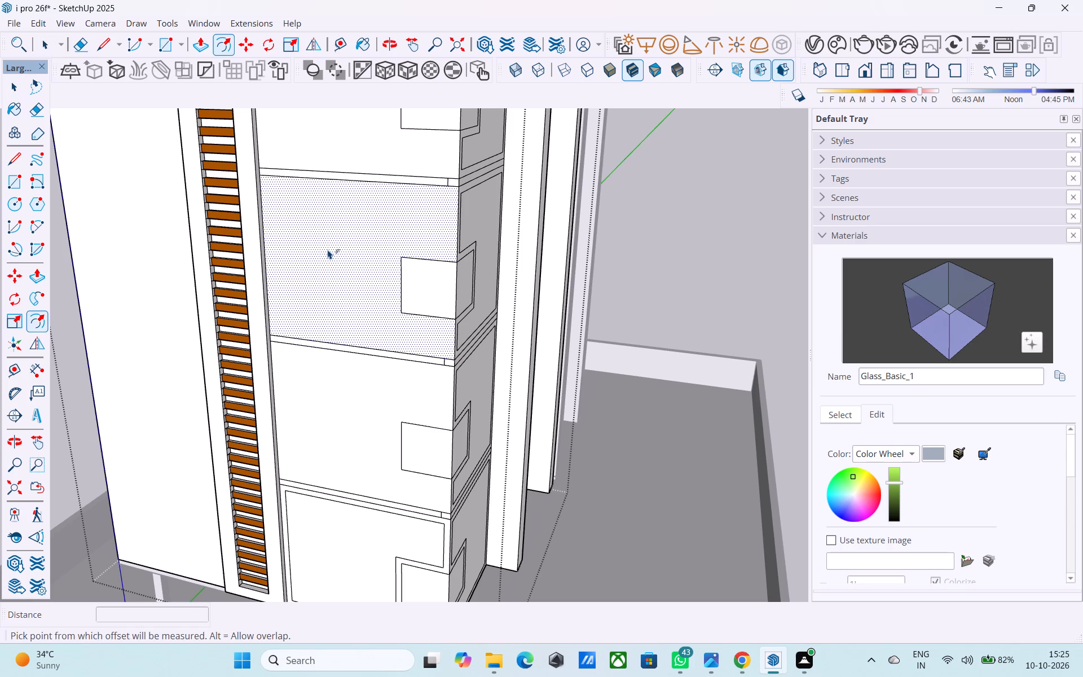
click(328, 249)
text(6")
key(Return)
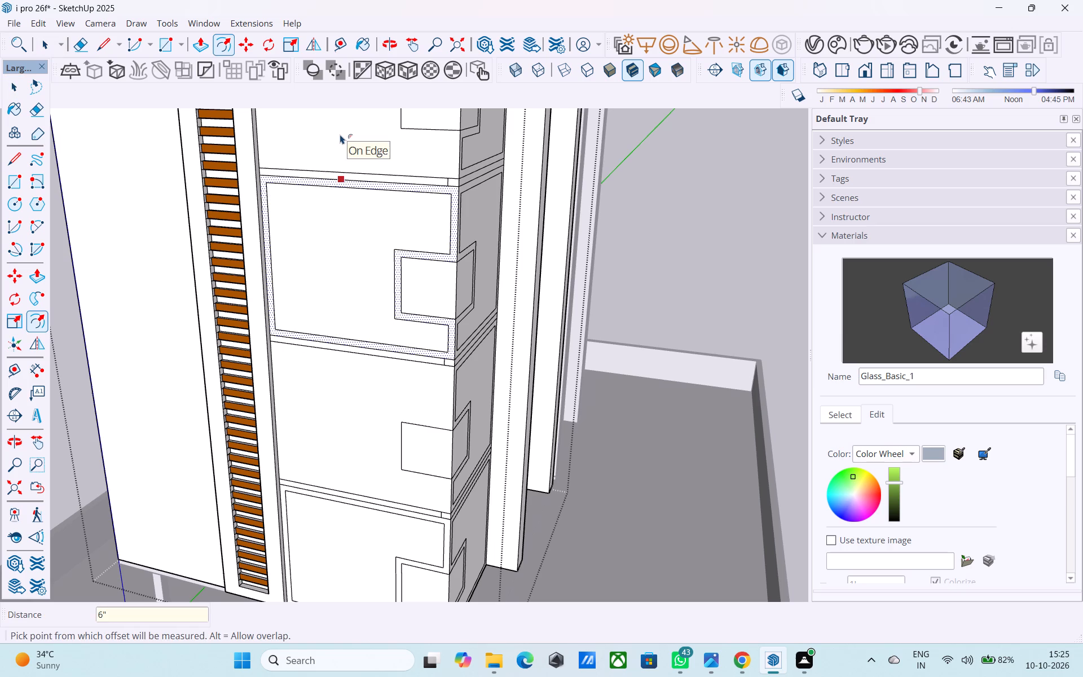
key(space)
Offset the outline of the topmost side wall panel, around its corner rectangle, 6" inward.
scroll(347, 211, down, 2)
shift+middle_drag(350, 223, 320, 324)
key(space)
click(310, 250)
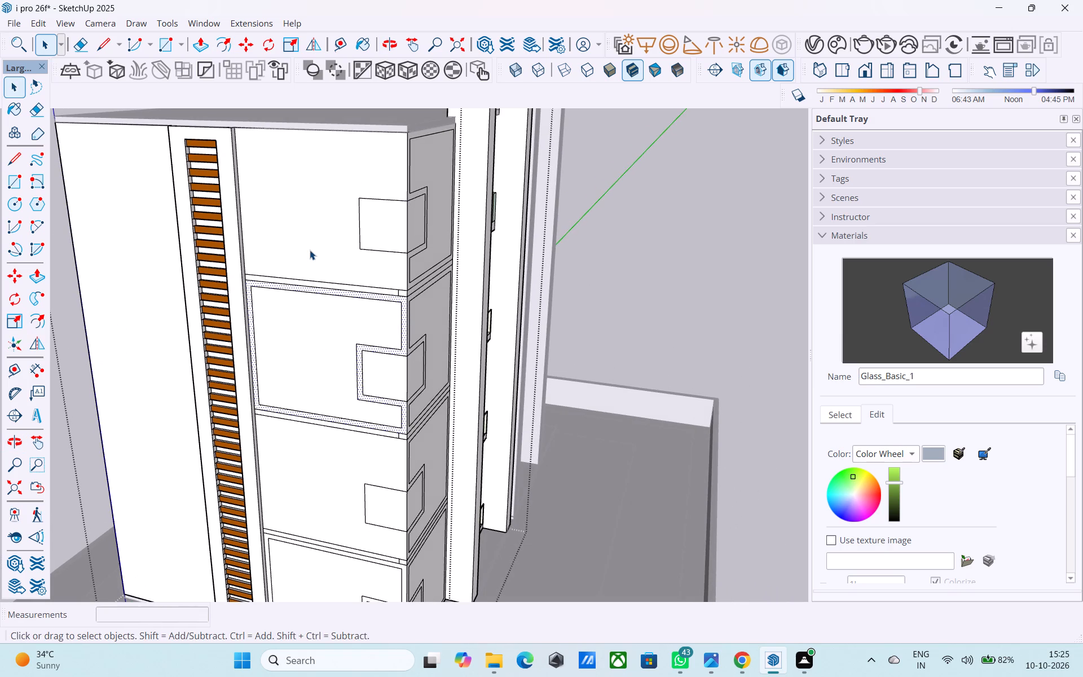
key(f)
click(310, 250)
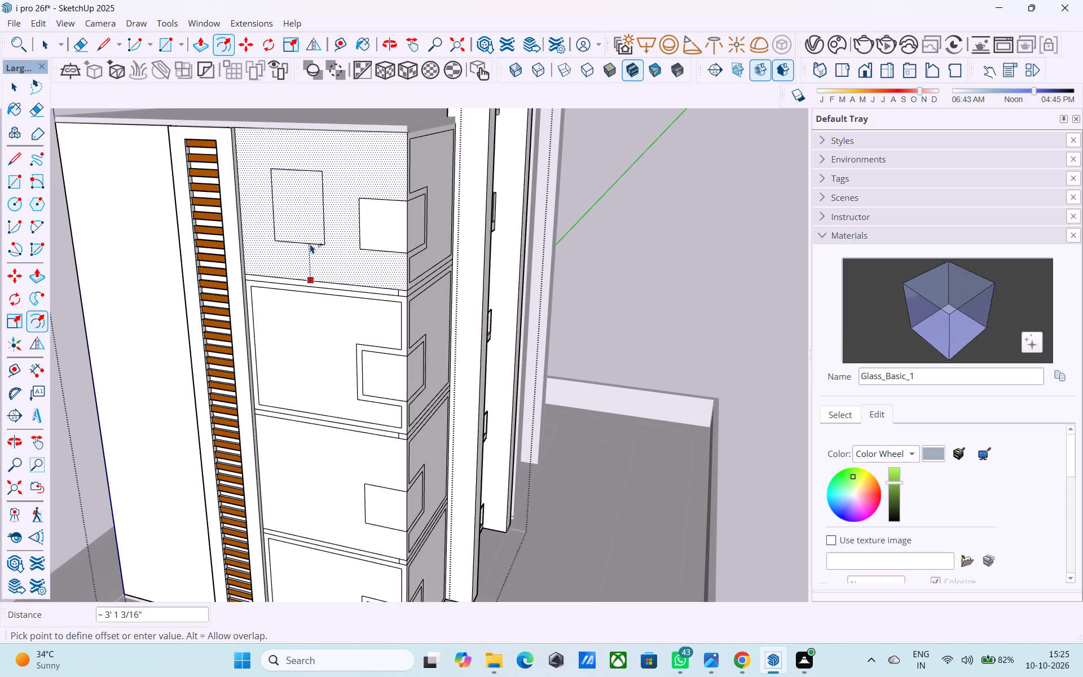
text(6")
key(Return)
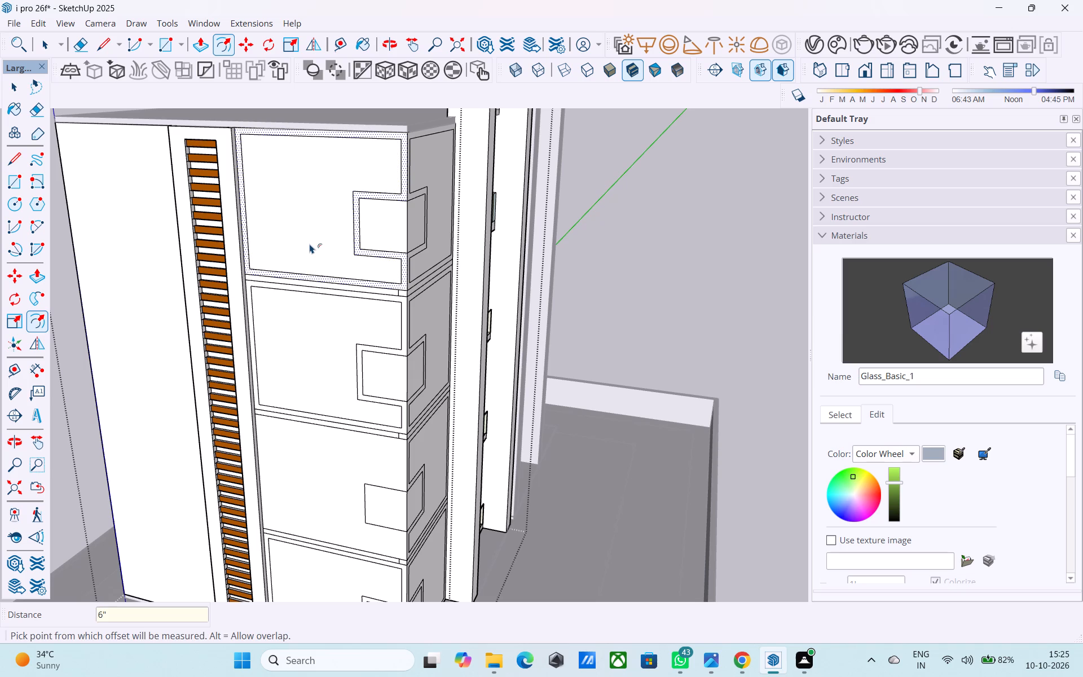
Close the frame around the topmost corner rectangle by drawing short lines to the building corner on both walls, 6" long on the side wall.
key(l)
scroll(397, 190, up, 5)
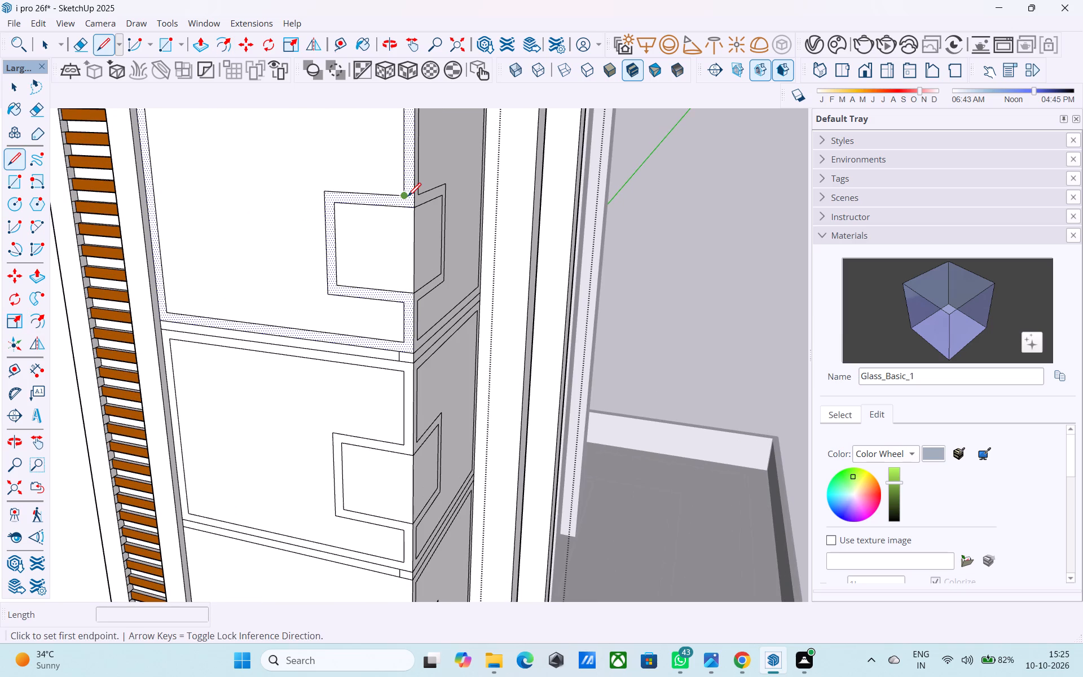
click(408, 197)
click(415, 196)
scroll(419, 196, up, 8)
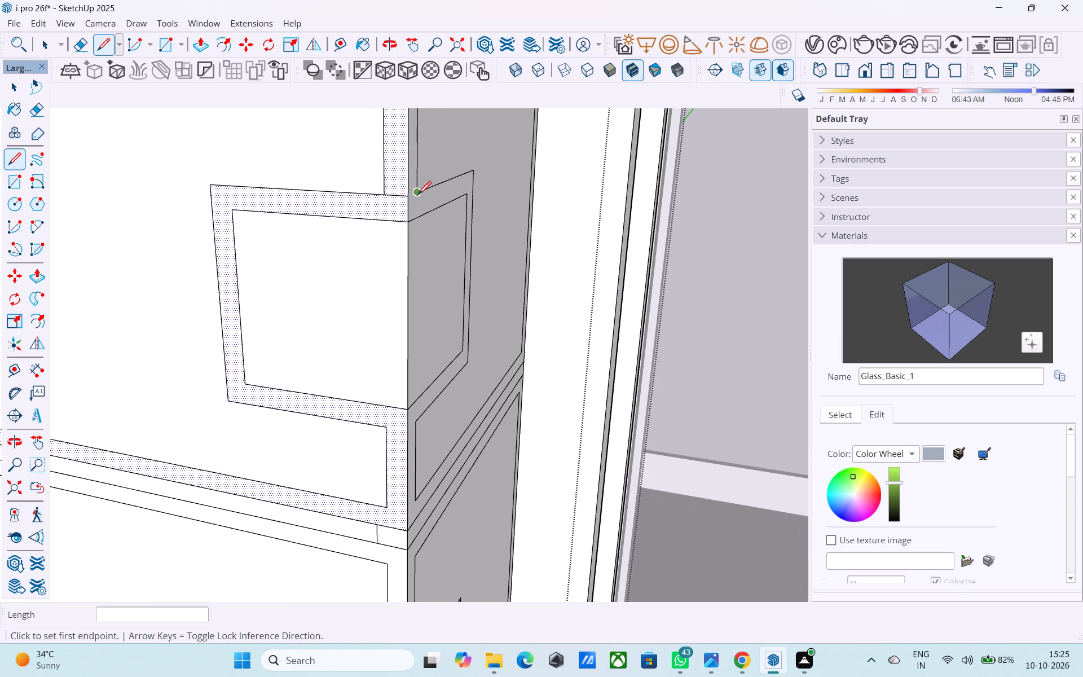
click(418, 196)
click(413, 197)
scroll(400, 213, down, 4)
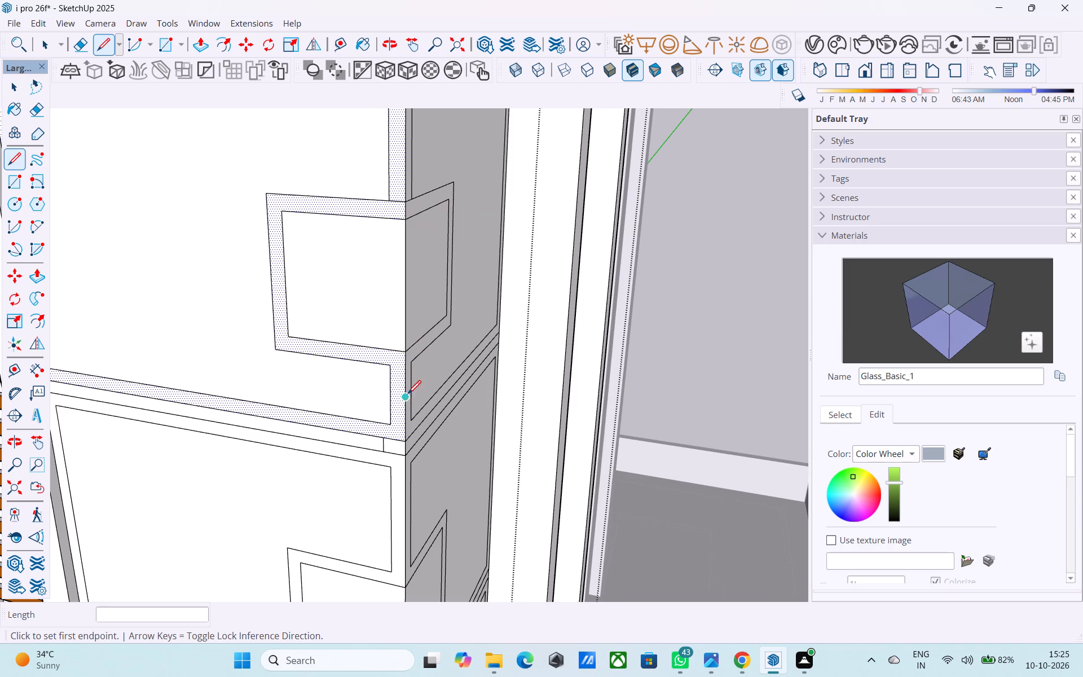
click(390, 371)
click(402, 369)
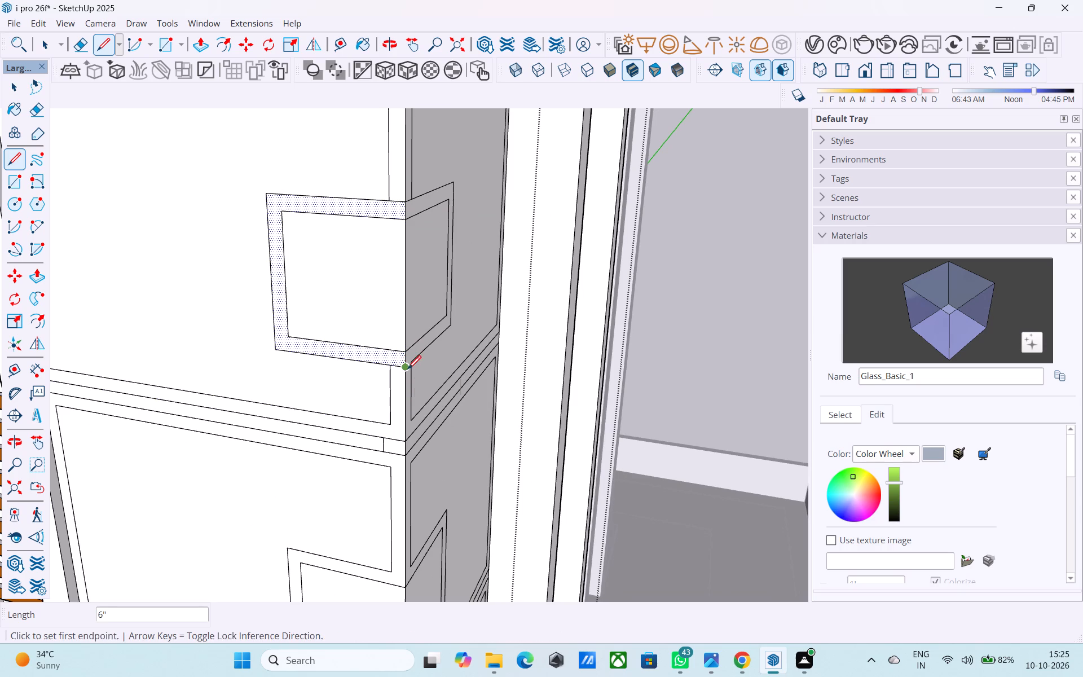
click(408, 370)
click(415, 366)
scroll(395, 292, down, 9)
Close the frame around the second corner rectangle from the top with short lines to the corner on both walls, 6" long on the side wall.
scroll(402, 429, up, 4)
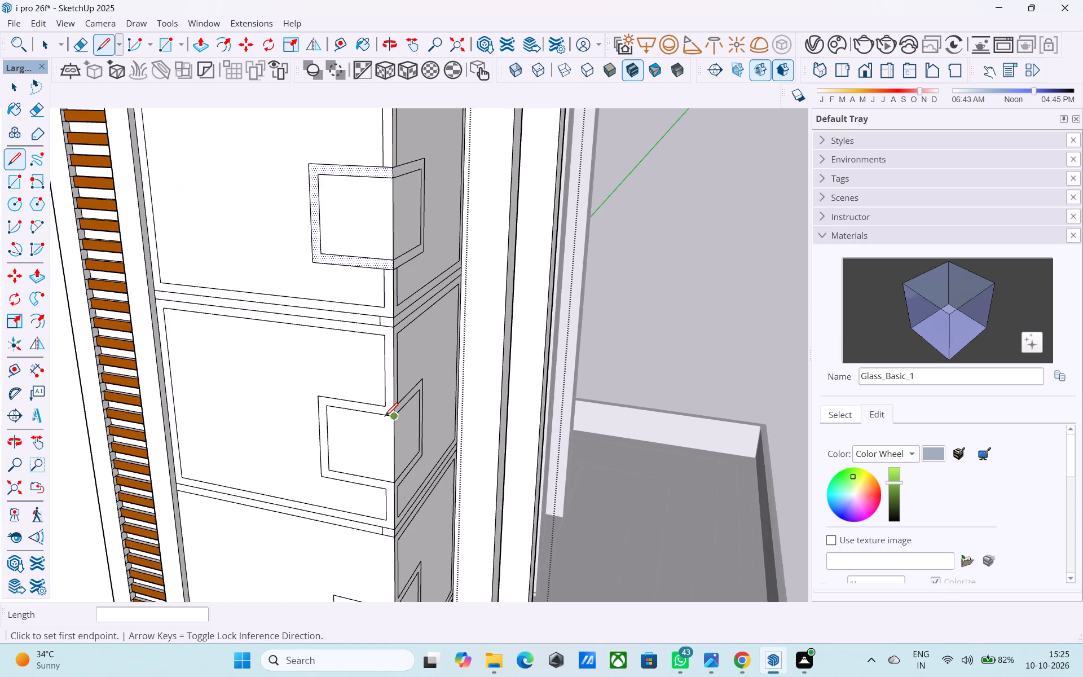
scroll(385, 417, up, 6)
click(386, 399)
click(400, 401)
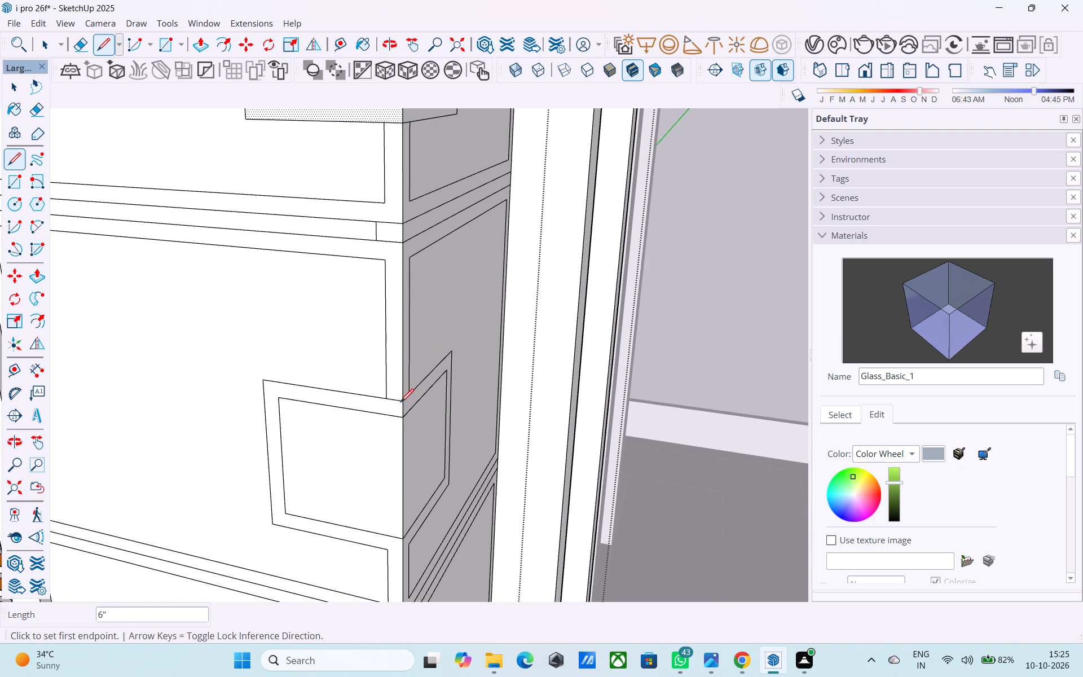
click(406, 406)
click(413, 397)
scroll(372, 289, down, 8)
scroll(381, 458, up, 2)
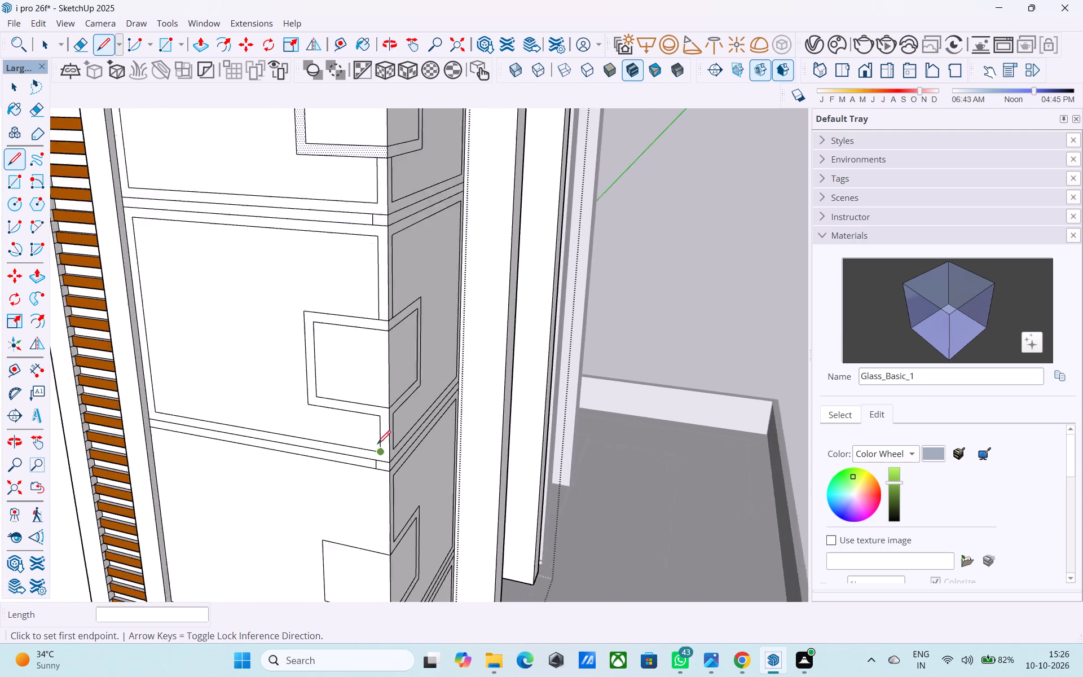
scroll(377, 445, up, 8)
click(388, 390)
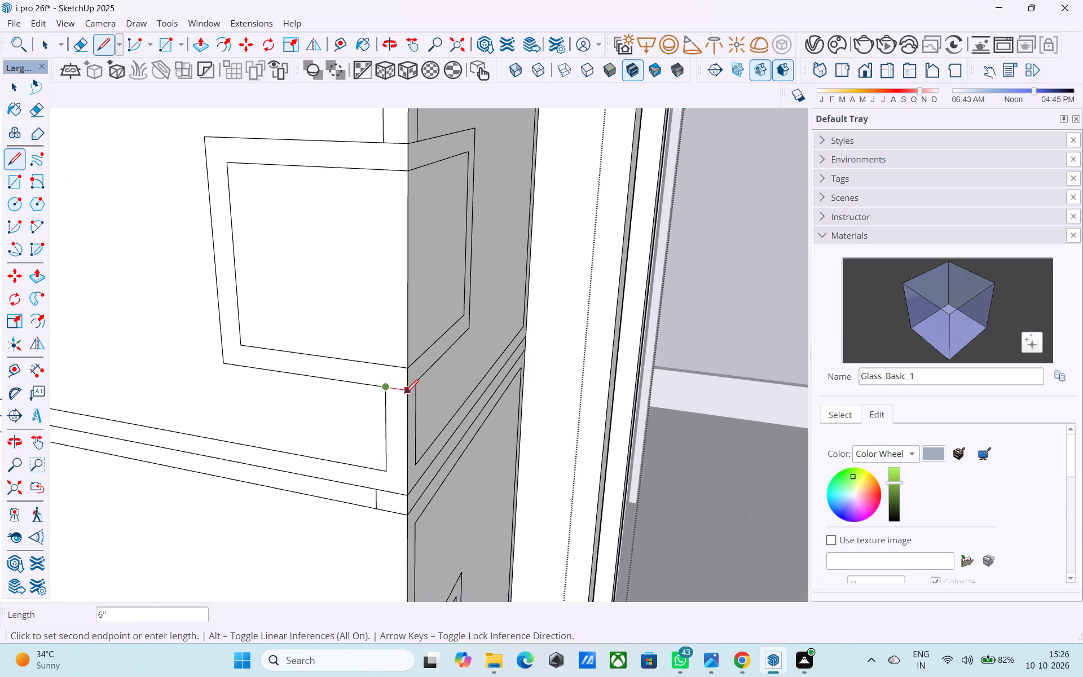
click(405, 394)
click(413, 395)
click(420, 385)
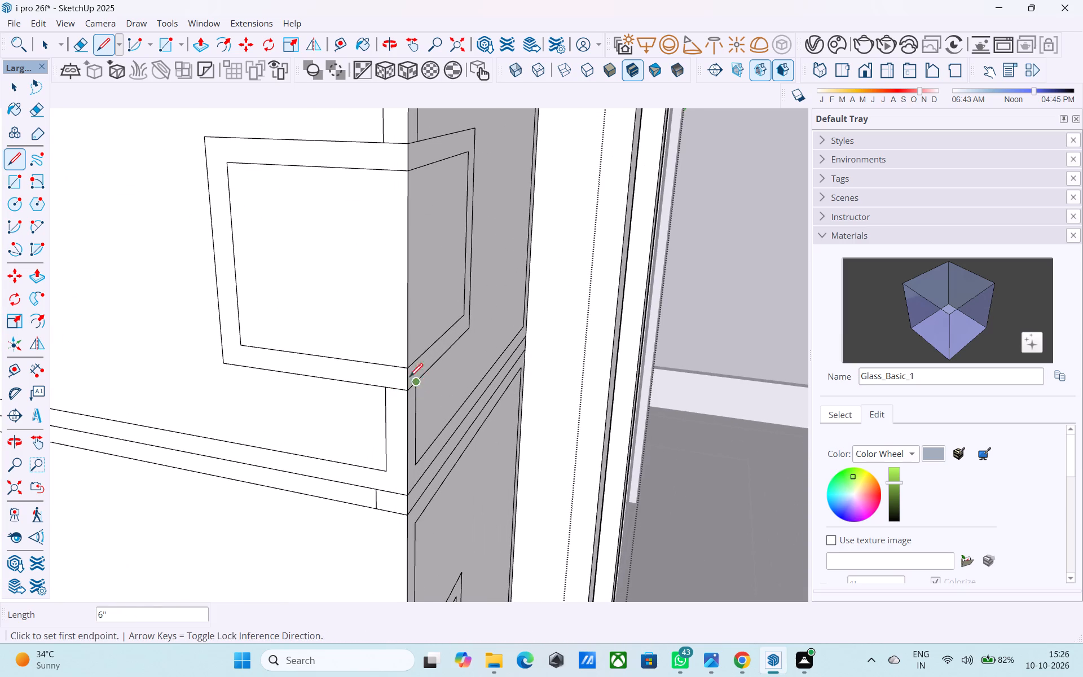
scroll(389, 358, down, 6)
Offset the outline of the remaining unframed side wall panel, third from the top, 6" inward.
middle_drag(410, 482, 384, 380)
scroll(381, 381, down, 4)
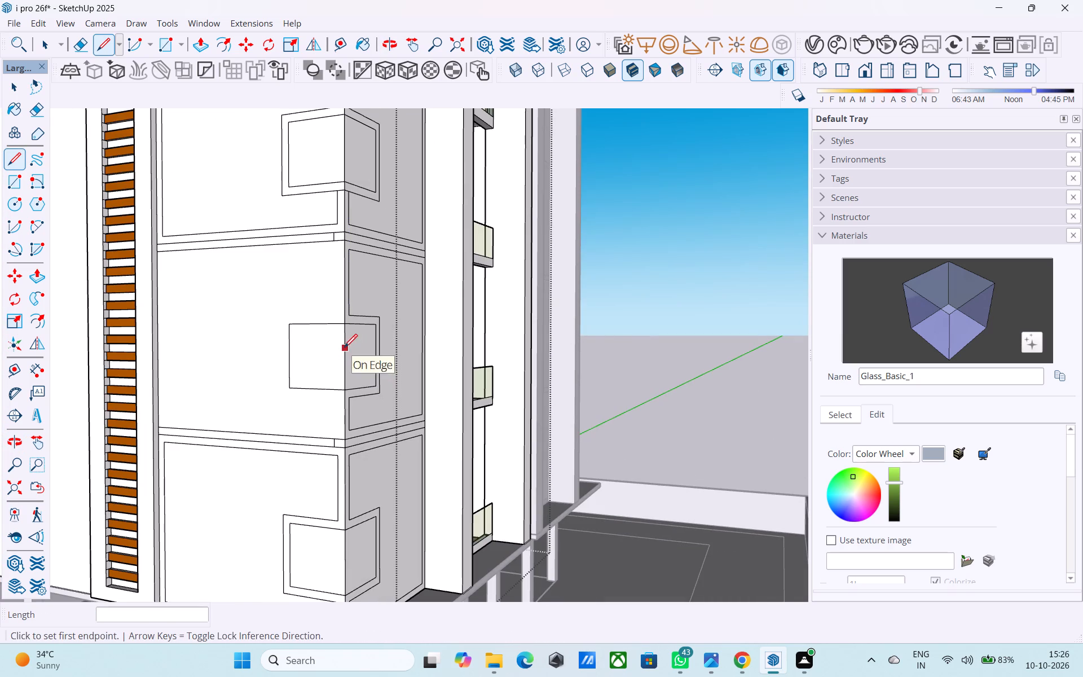
key(space)
click(264, 343)
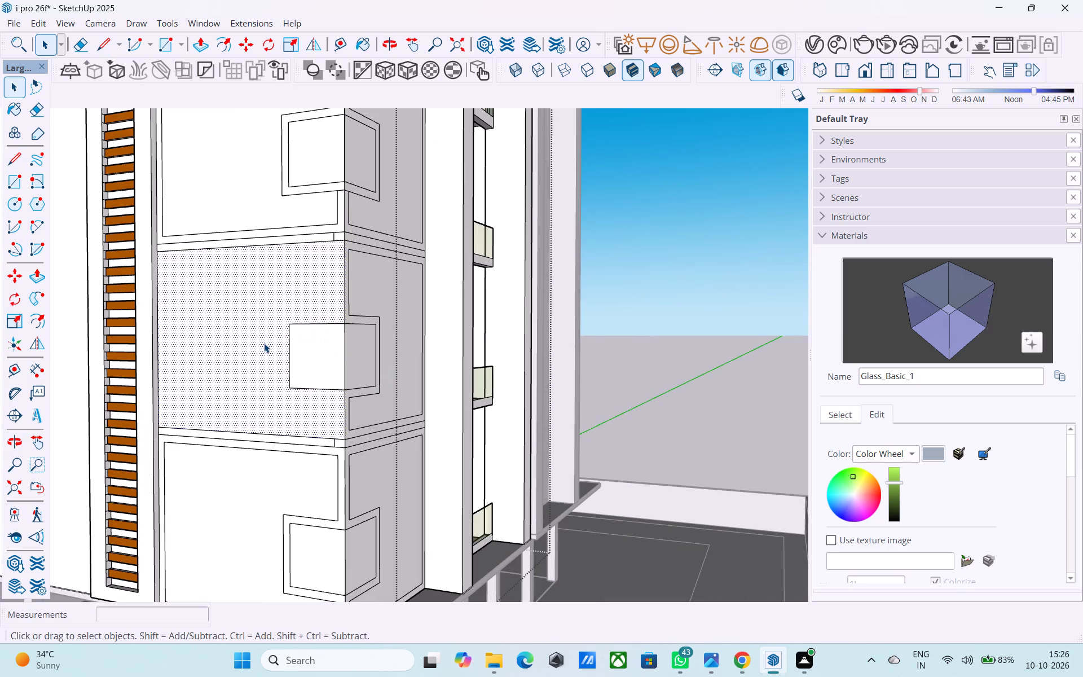
text(df)
click(264, 343)
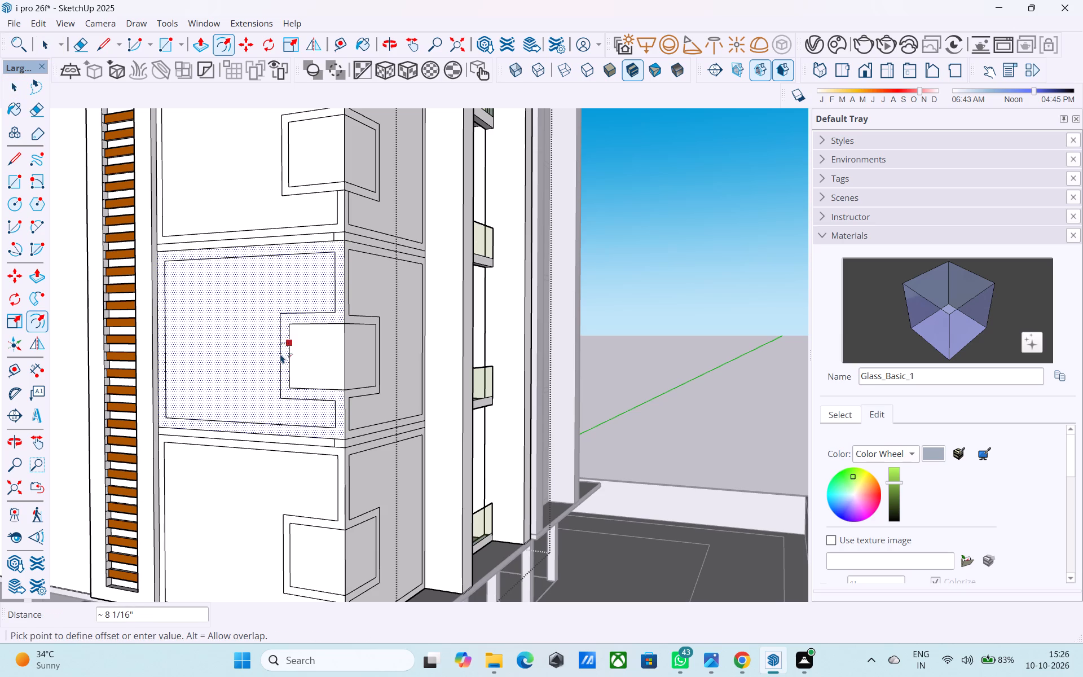
text(6")
key(Return)
Close the frame around the third corner rectangle from the top with short lines to the corner on both walls, 6" long on the side wall.
key(l)
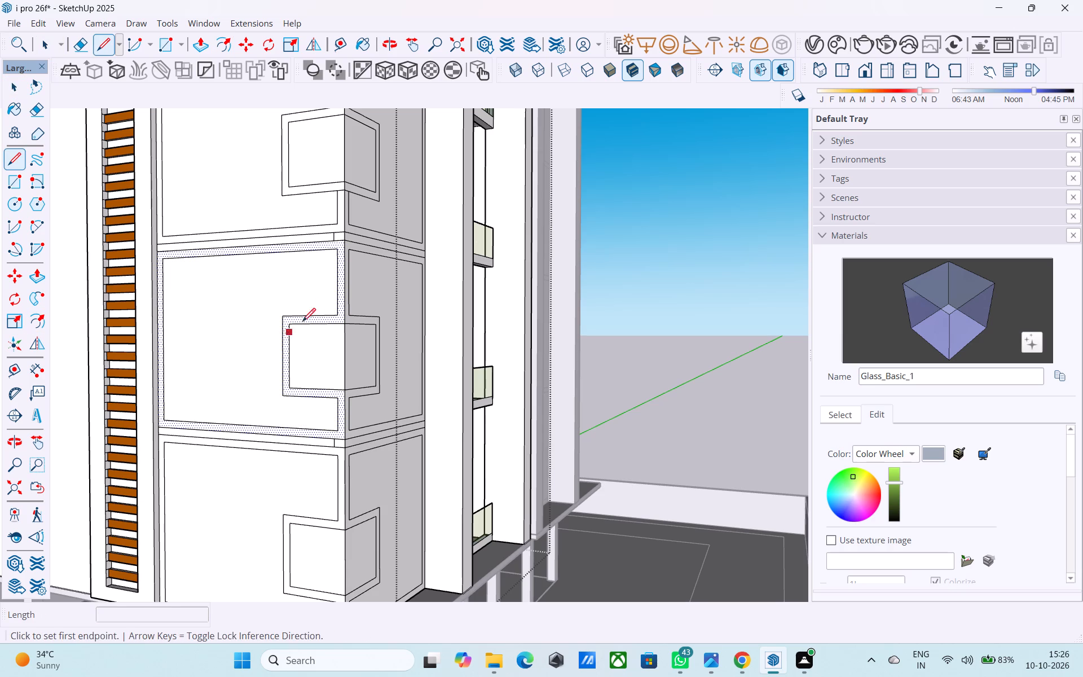
scroll(333, 315, up, 4)
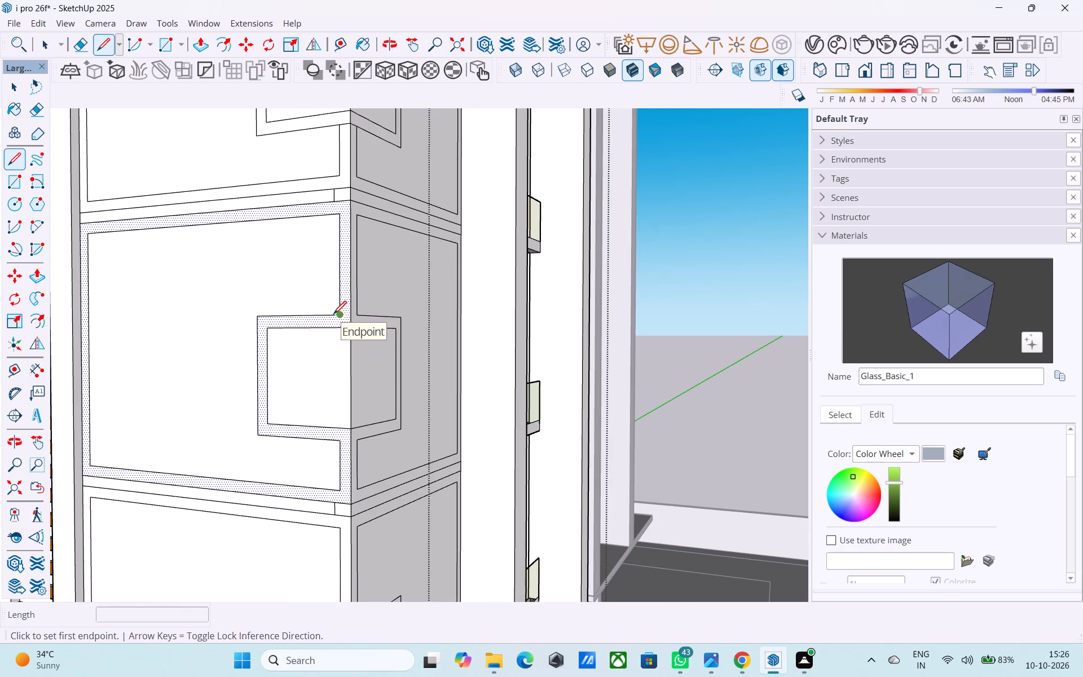
scroll(333, 315, up, 4)
click(339, 316)
click(359, 318)
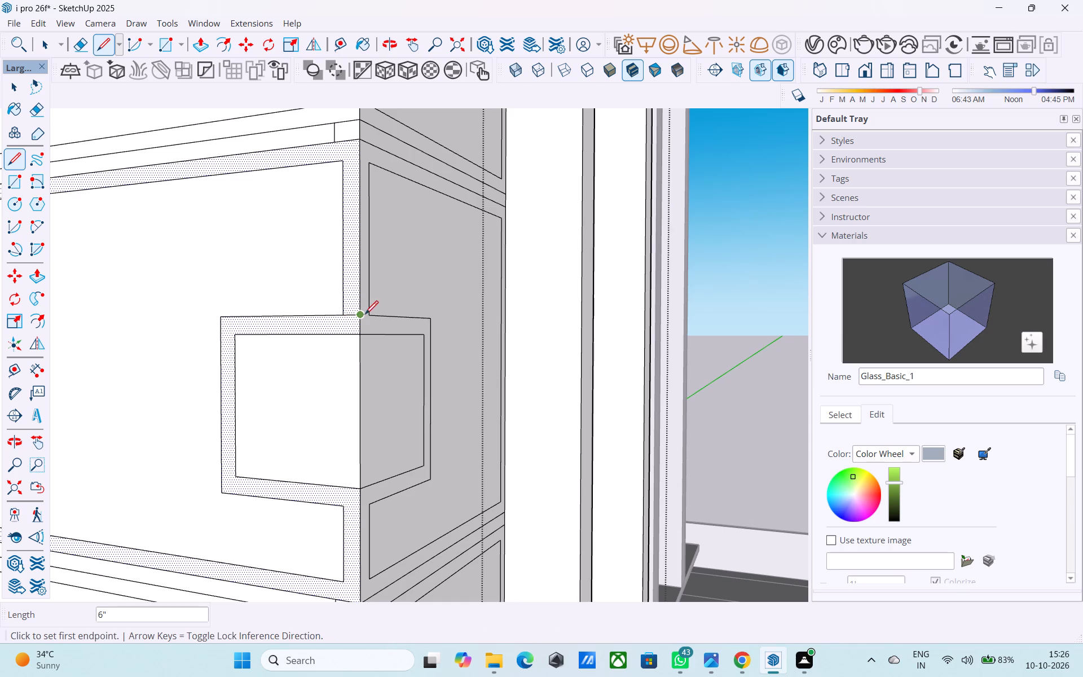
click(364, 316)
click(372, 314)
scroll(363, 315, down, 4)
scroll(354, 471, up, 8)
click(345, 425)
click(372, 418)
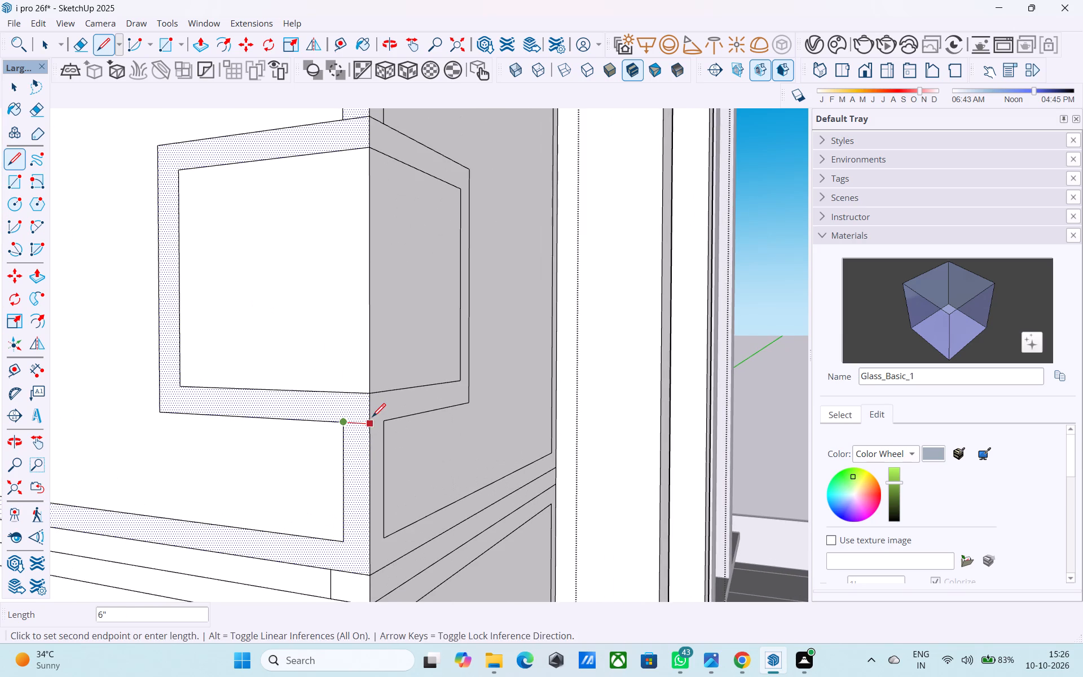
click(373, 425)
click(386, 423)
scroll(393, 309, down, 13)
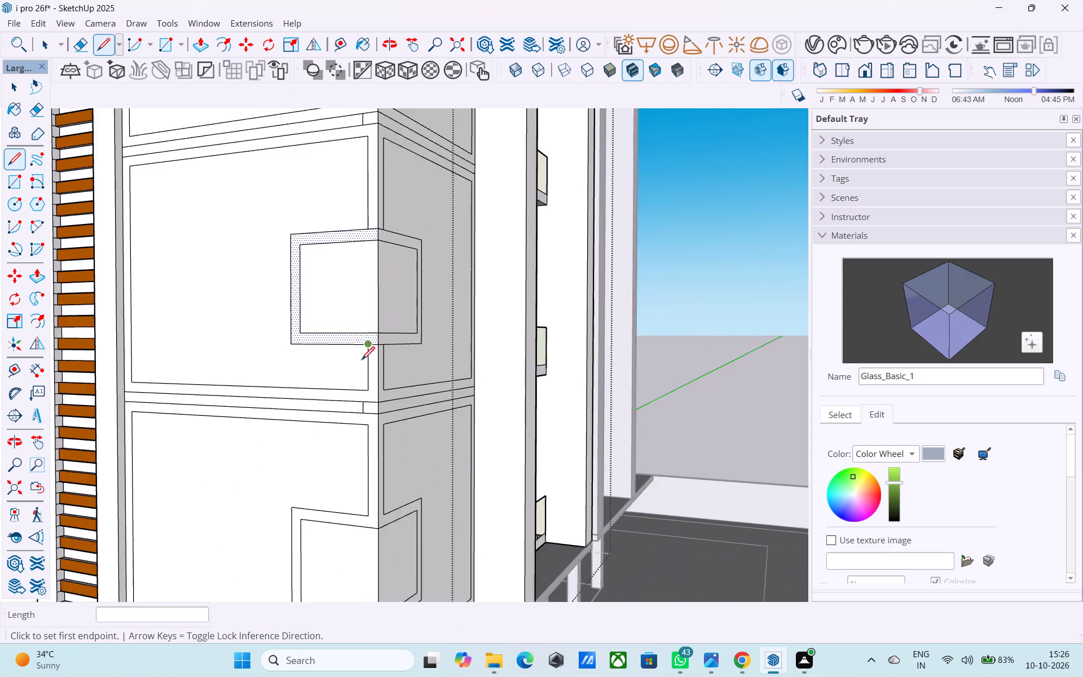
Close the frame around the lowest corner rectangle with short lines to the building corner on both walls, 6" long on the side wall.
scroll(362, 361, down, 2)
scroll(387, 492, up, 12)
click(347, 402)
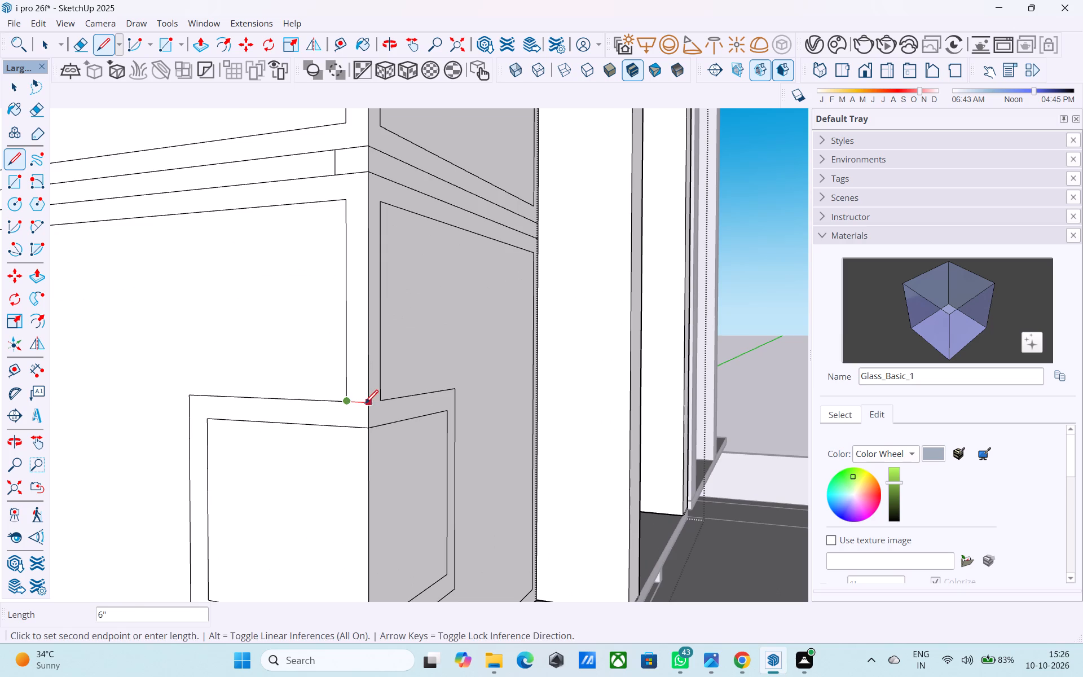
click(365, 405)
click(373, 404)
click(384, 403)
scroll(404, 310, down, 9)
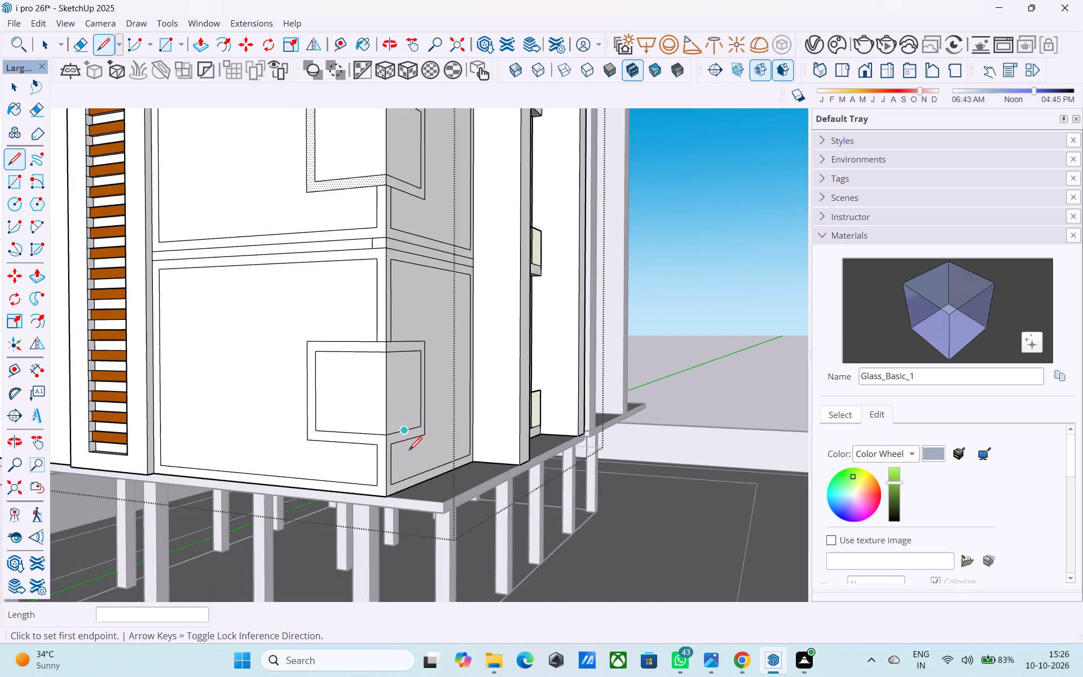
scroll(405, 455, up, 10)
click(359, 429)
click(389, 436)
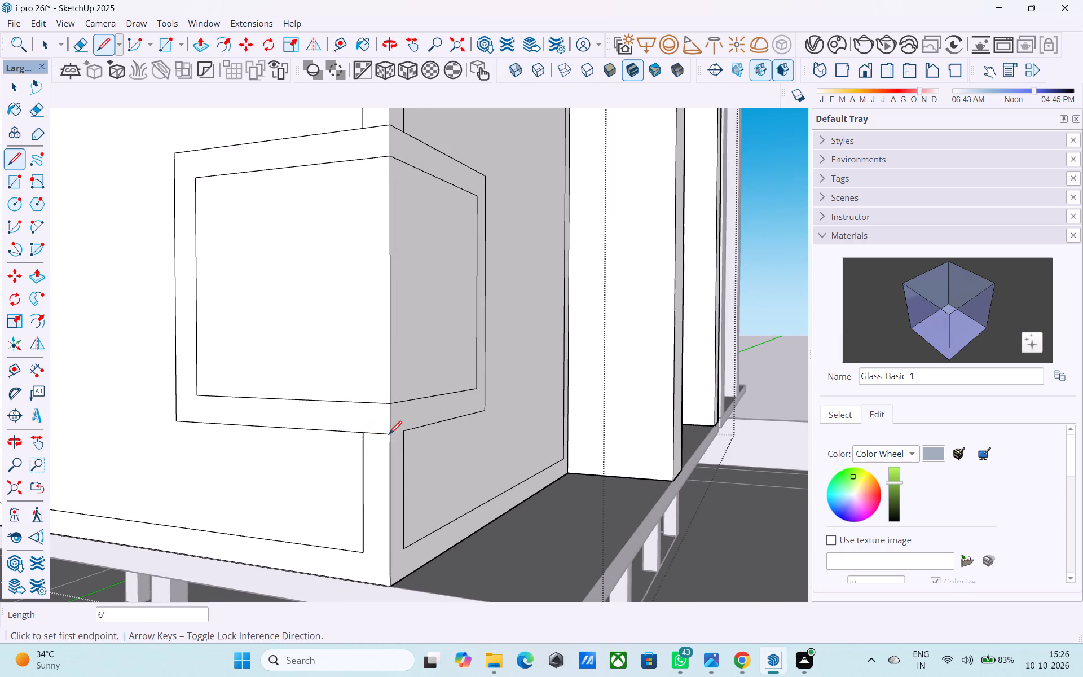
click(389, 437)
click(402, 432)
scroll(406, 417, down, 5)
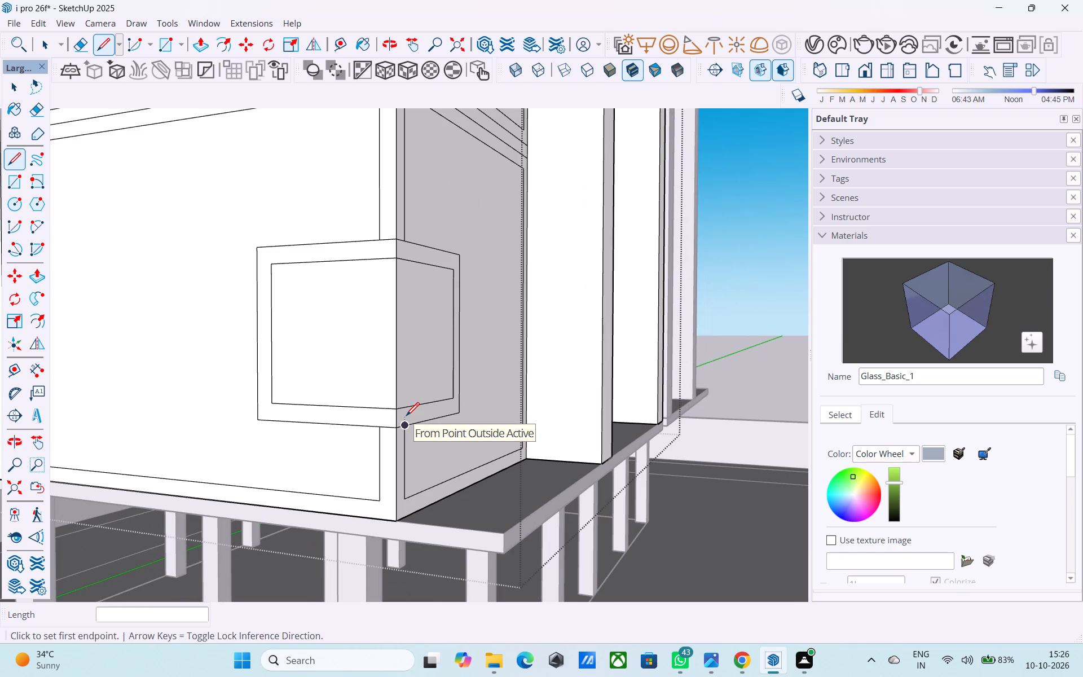
Erase the short vertical offset line below the lowest corner rectangle on the front wall, undoing and redoing the erasure.
scroll(406, 419, down, 1)
middle_drag(405, 421, 415, 421)
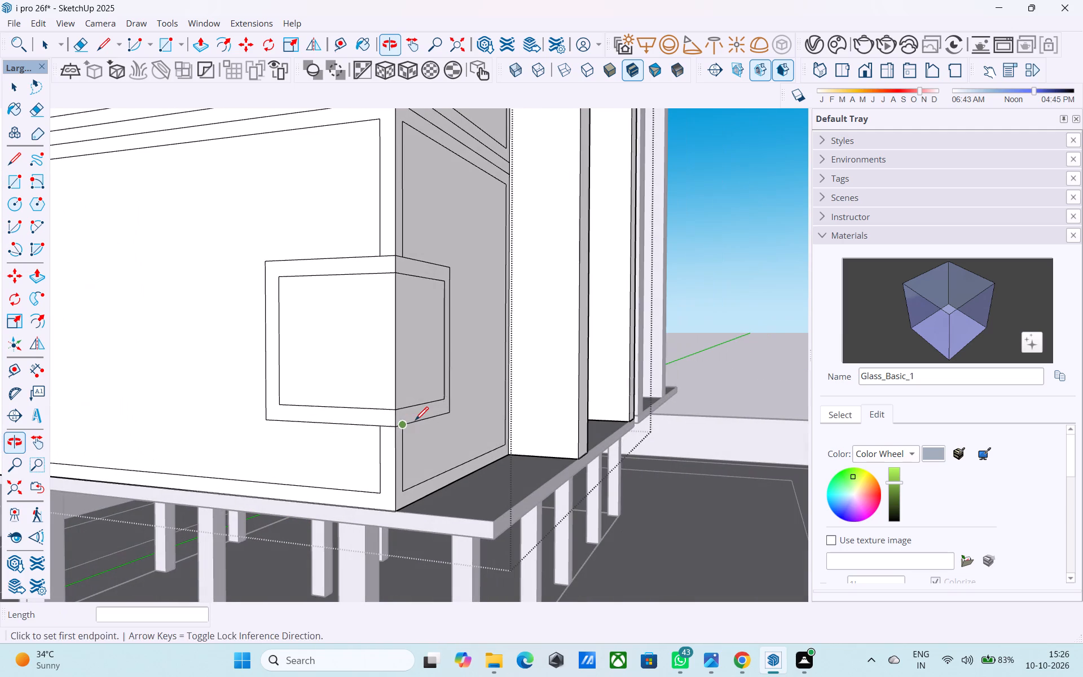
key(e)
click(406, 449)
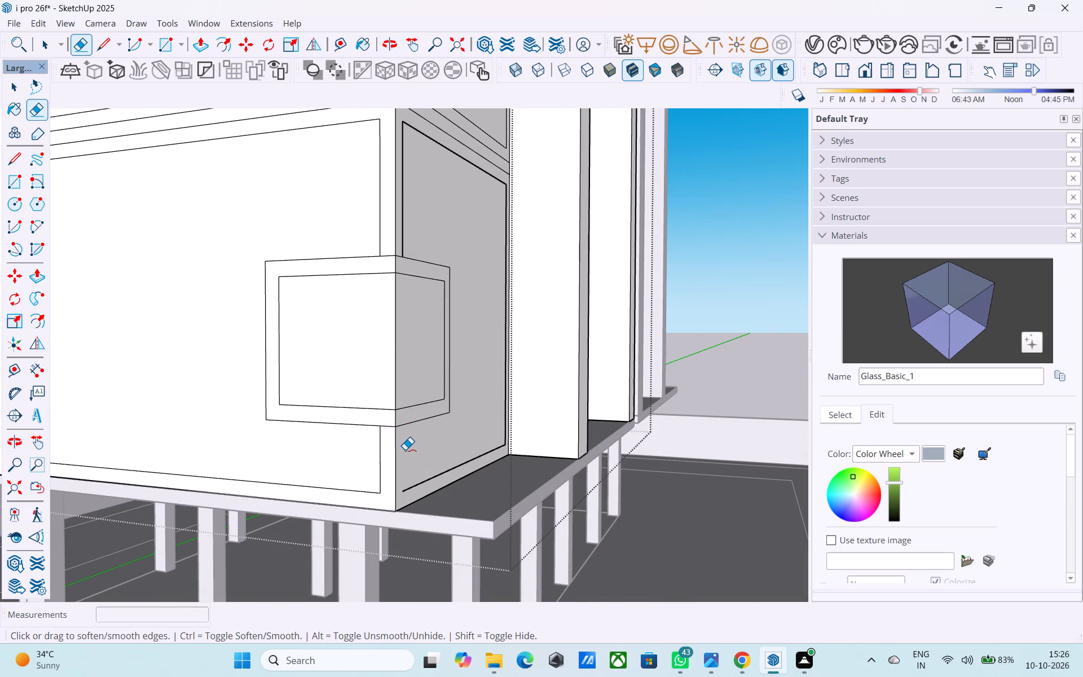
key(ctrl+z)
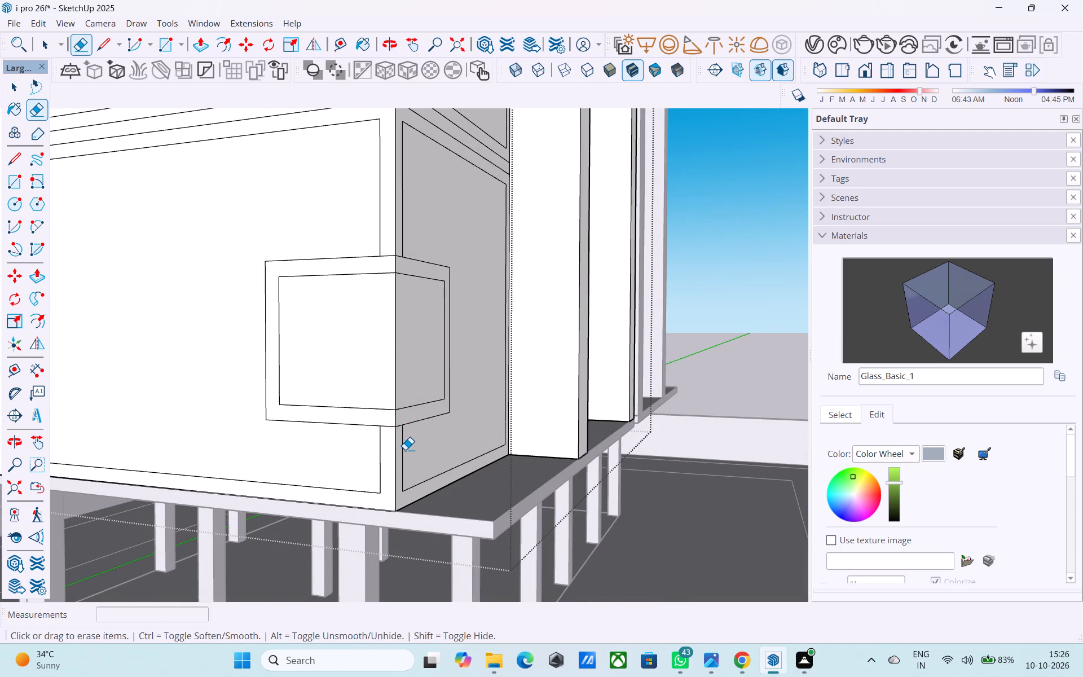
key(ctrl+y)
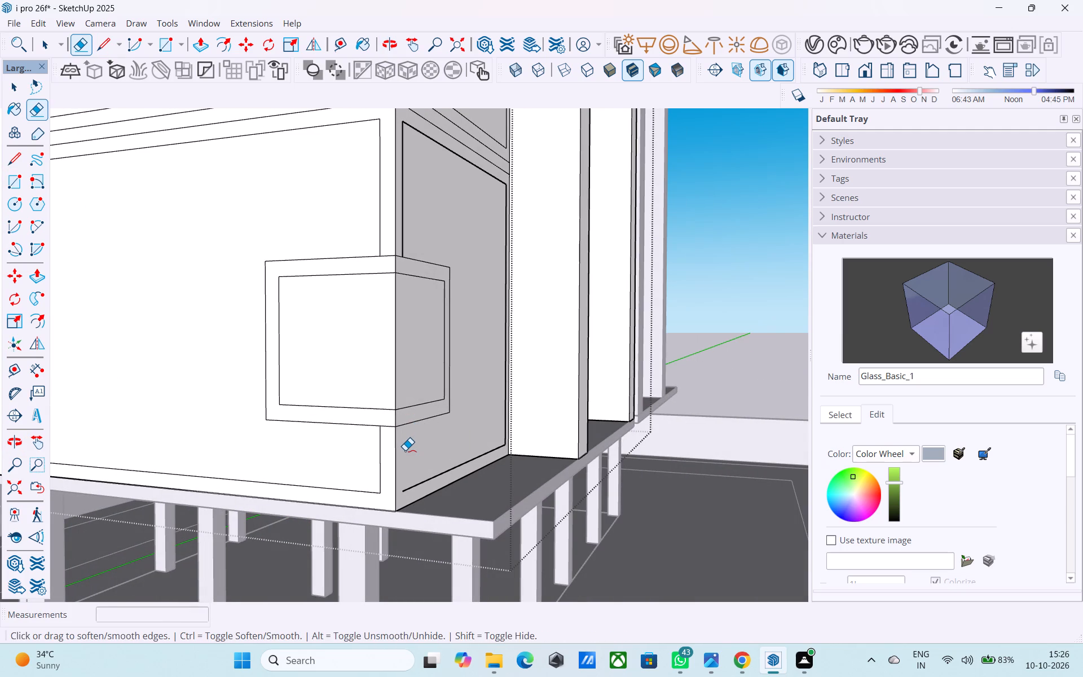
Save the model.
key(ctrl+s)
key(ctrl+s)
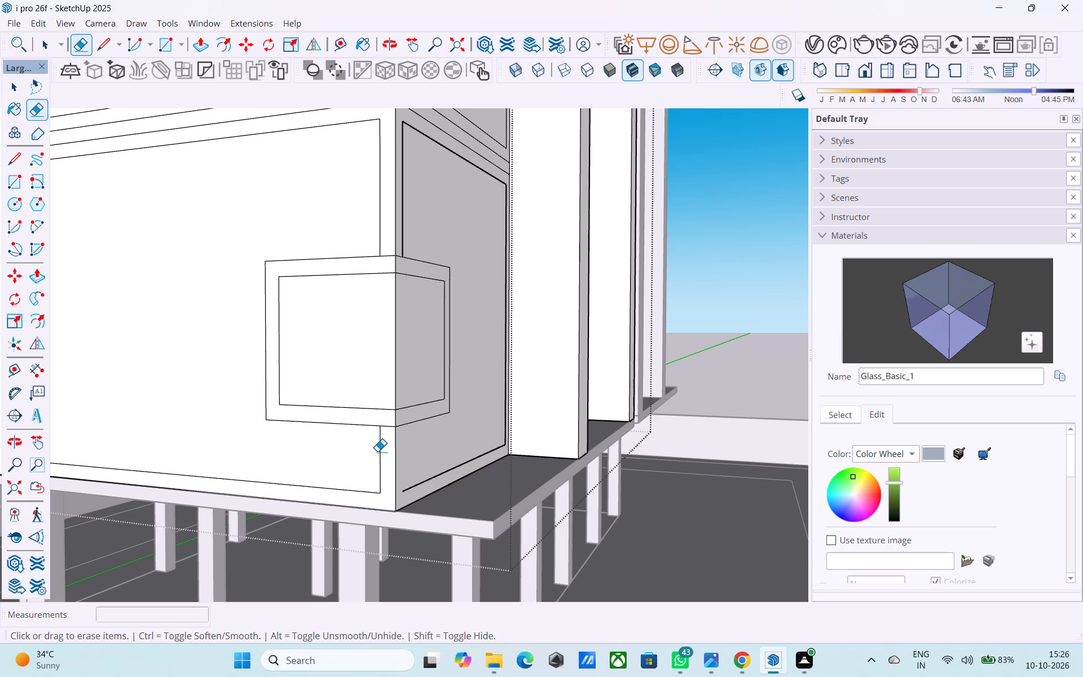
Erase the remaining outer offset outlines of the lowest panel on both walls, keeping only the frame around its corner rectangle.
click(377, 451)
click(371, 493)
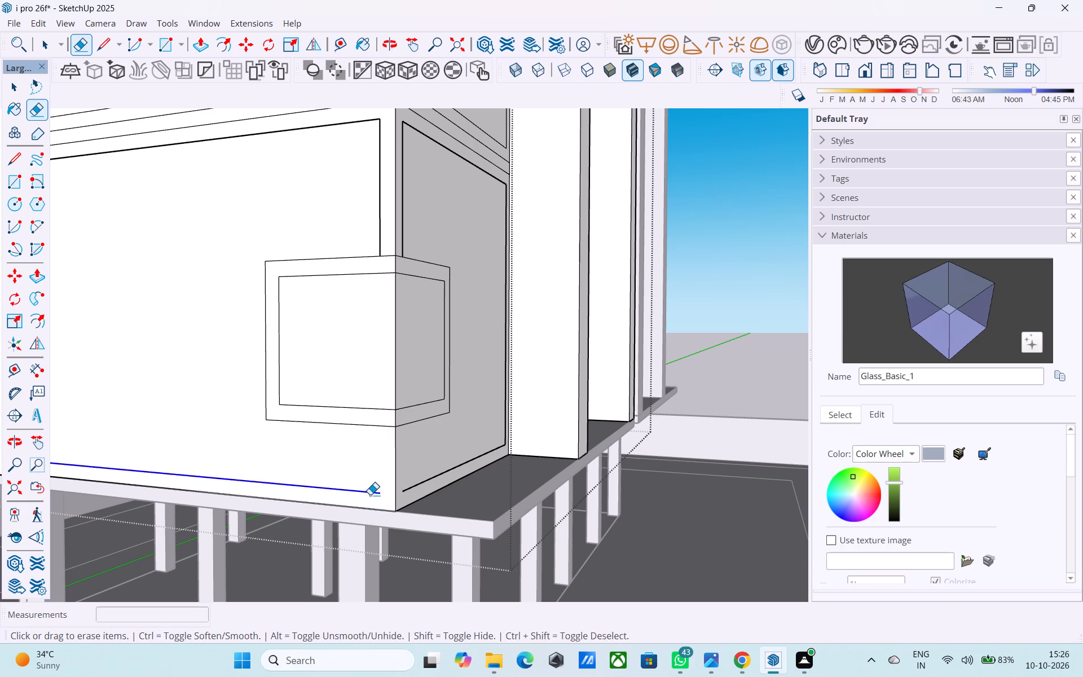
scroll(384, 476, down, 5)
middle_drag(318, 440, 323, 438)
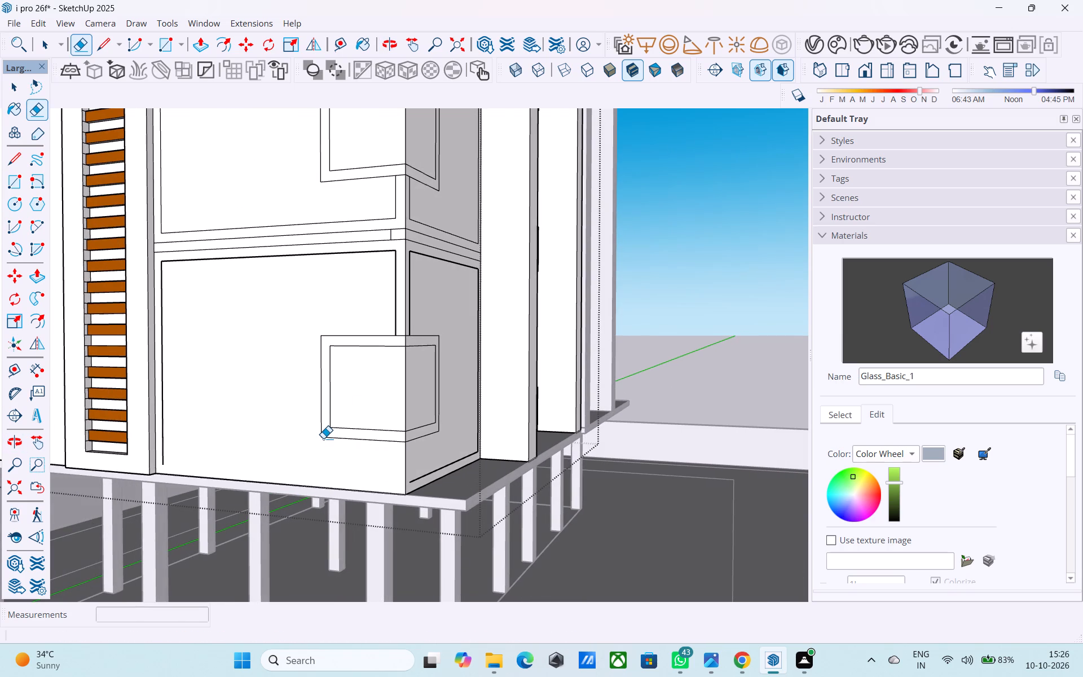
click(427, 475)
scroll(193, 312, up, 3)
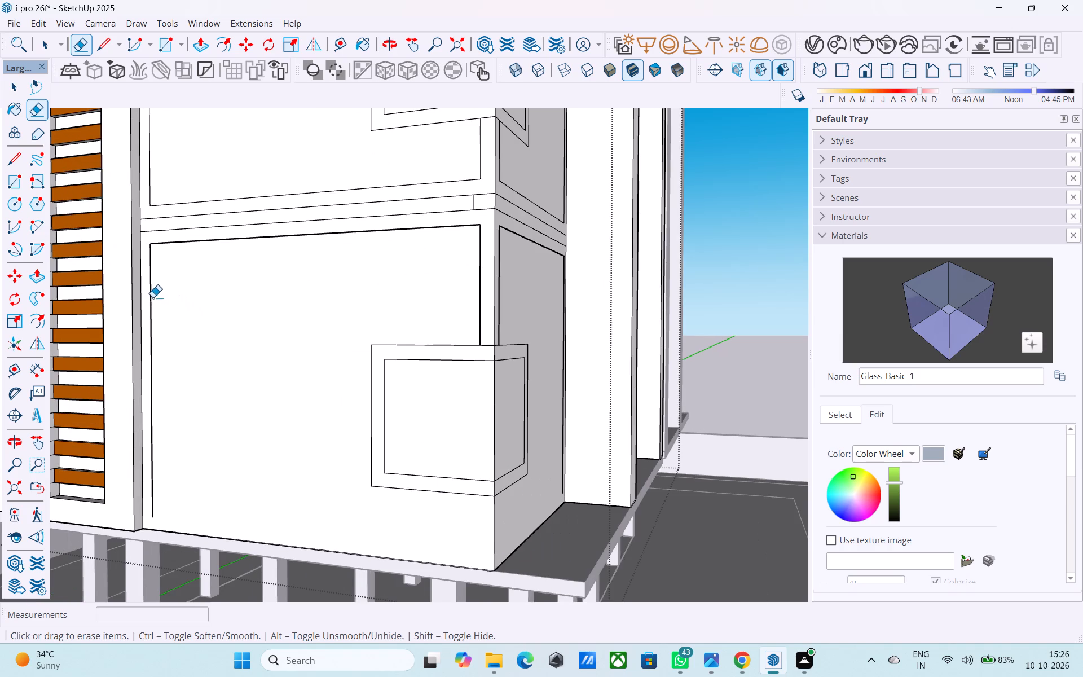
click(150, 297)
click(194, 243)
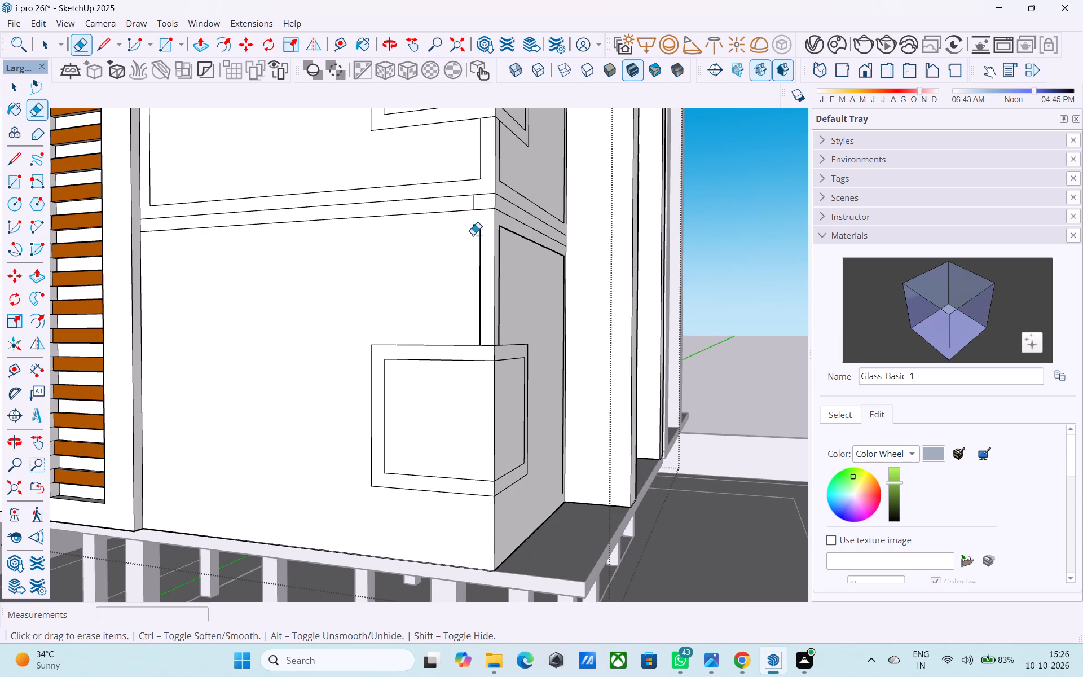
drag(478, 225, 481, 232)
drag(516, 231, 515, 241)
middle_drag(517, 256, 388, 271)
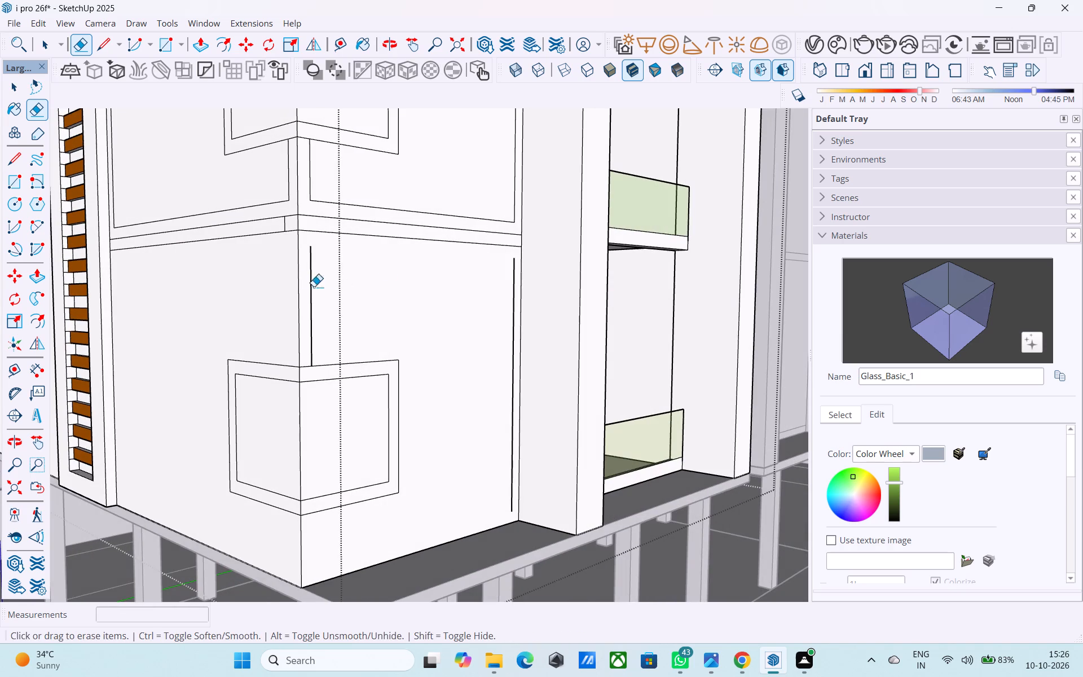
click(306, 285)
drag(326, 296, 310, 297)
click(513, 289)
Erase the bottom and lower vertical offset lines of the second-lowest storey's panels, plus the side wall panel's far vertical line.
scroll(345, 328, down, 3)
middle_drag(390, 373, 463, 418)
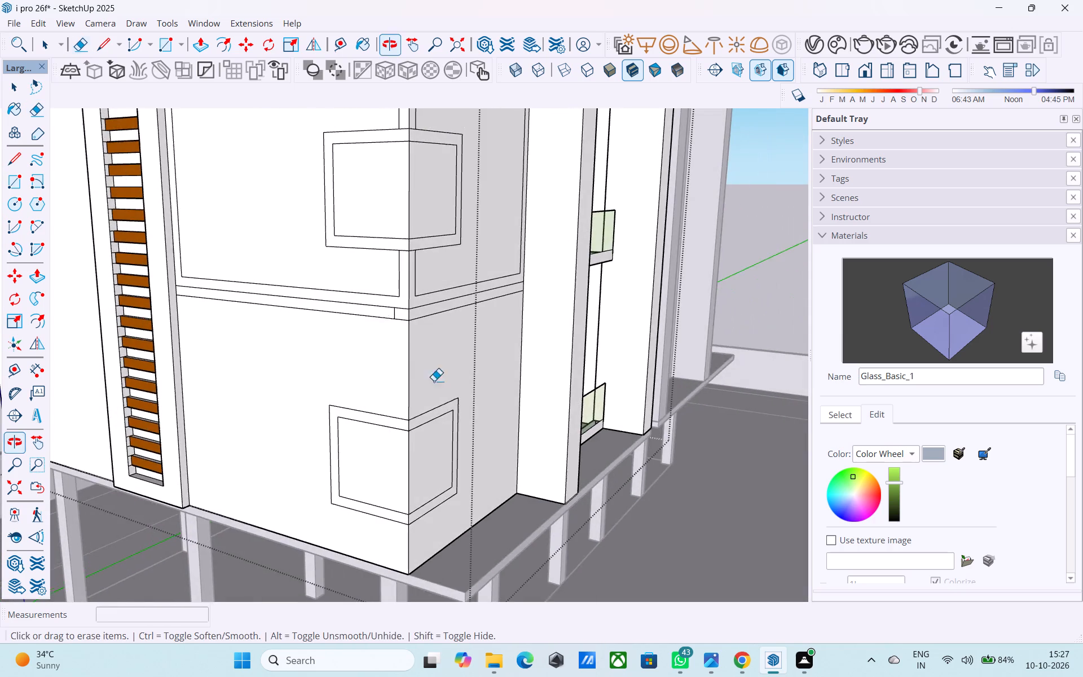
scroll(384, 296, up, 3)
drag(405, 290, 397, 297)
drag(426, 291, 436, 299)
scroll(434, 329, down, 8)
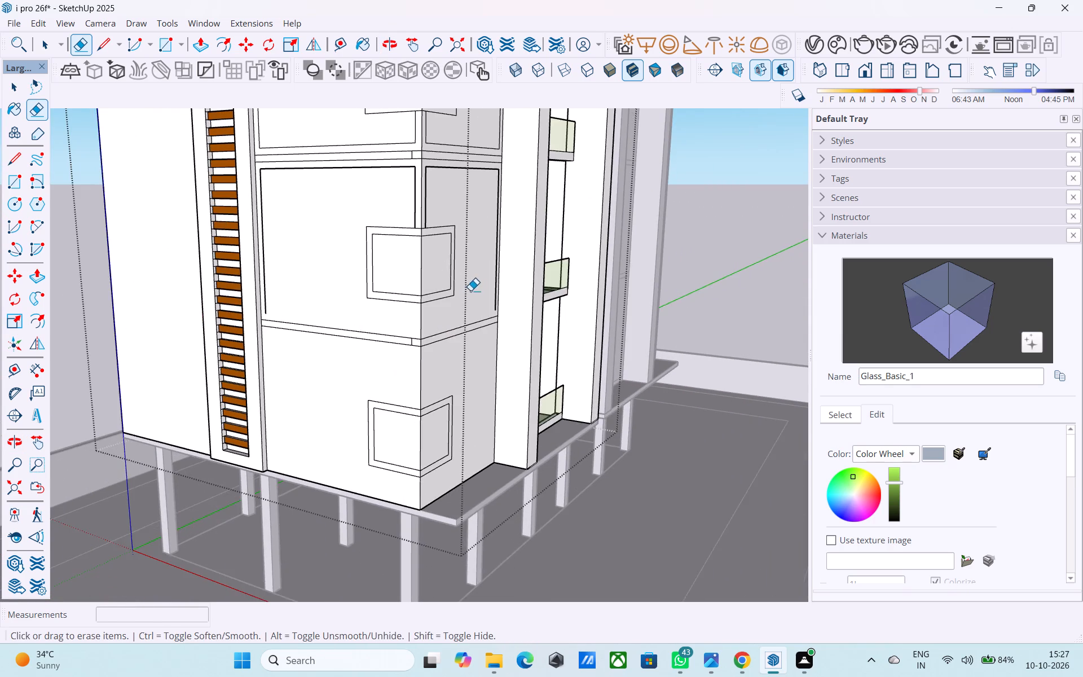
middle_drag(470, 290, 320, 319)
scroll(320, 317, up, 4)
click(303, 302)
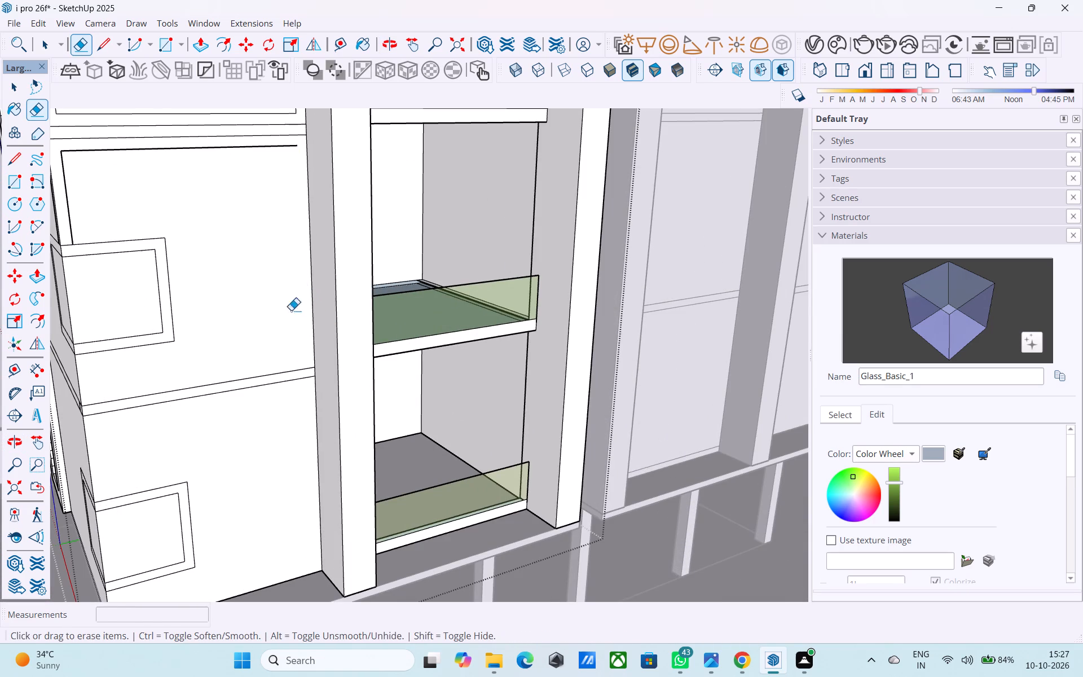
Erase the remaining top and vertical offset lines of the second-lowest storey's panels, keeping only the frame around the corner rectangle.
scroll(265, 384, down, 4)
middle_drag(274, 407, 416, 427)
scroll(364, 275, up, 3)
scroll(421, 306, up, 7)
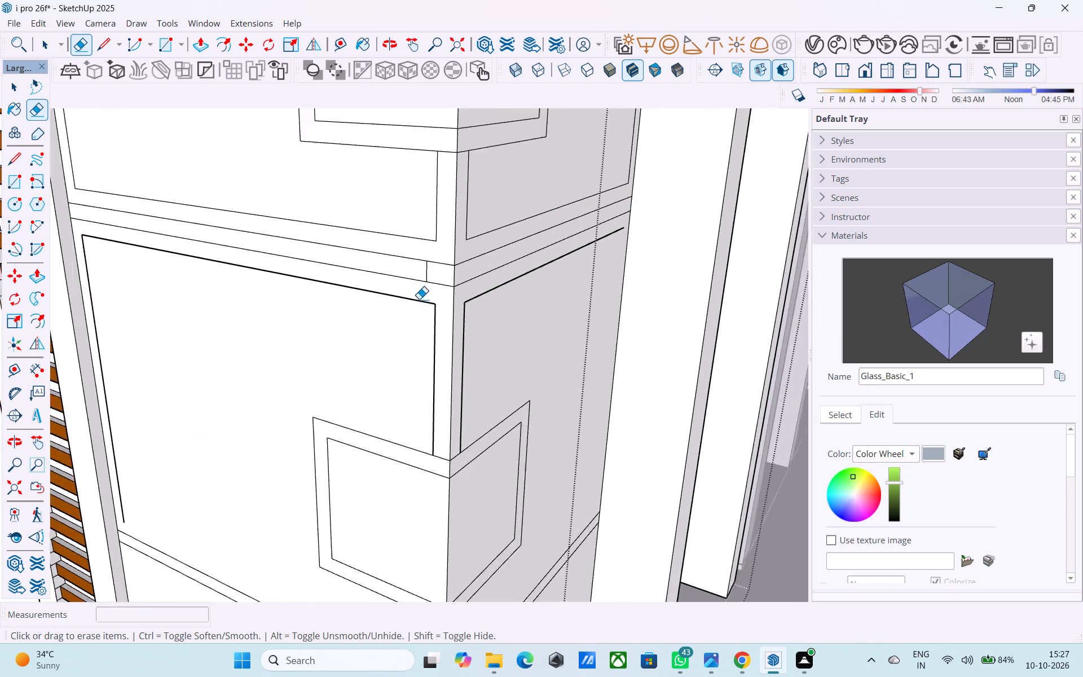
click(430, 307)
drag(433, 303, 429, 304)
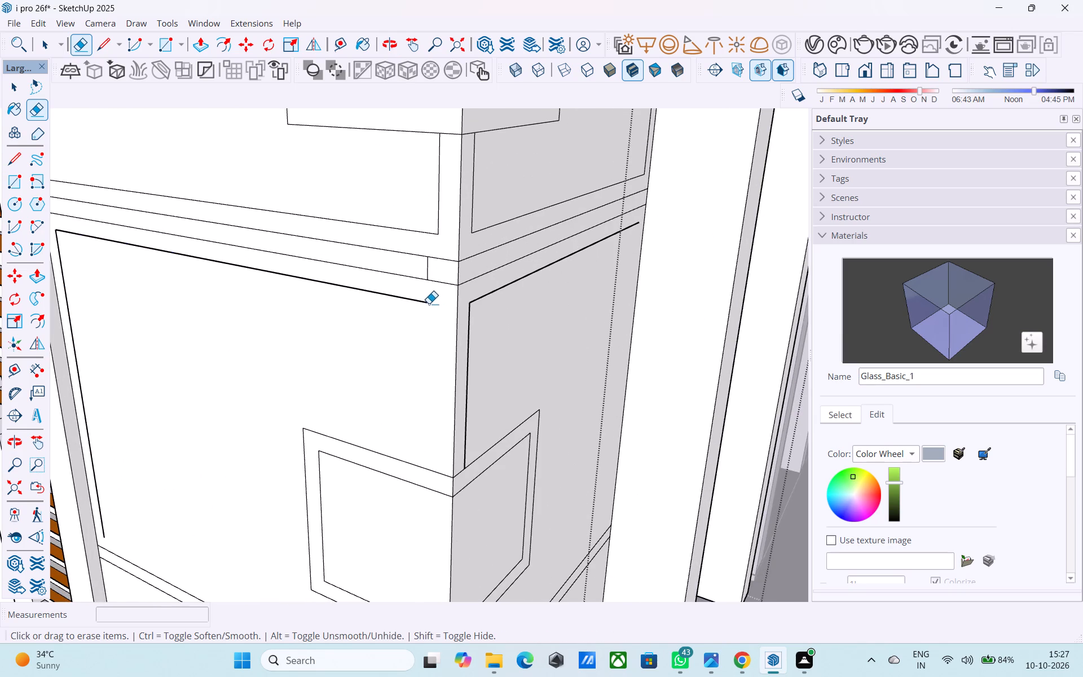
drag(429, 304, 417, 305)
drag(490, 292, 469, 324)
scroll(463, 329, down, 4)
middle_drag(203, 350, 237, 326)
scroll(236, 327, up, 3)
drag(234, 320, 228, 320)
scroll(205, 372, up, 1)
scroll(204, 390, down, 2)
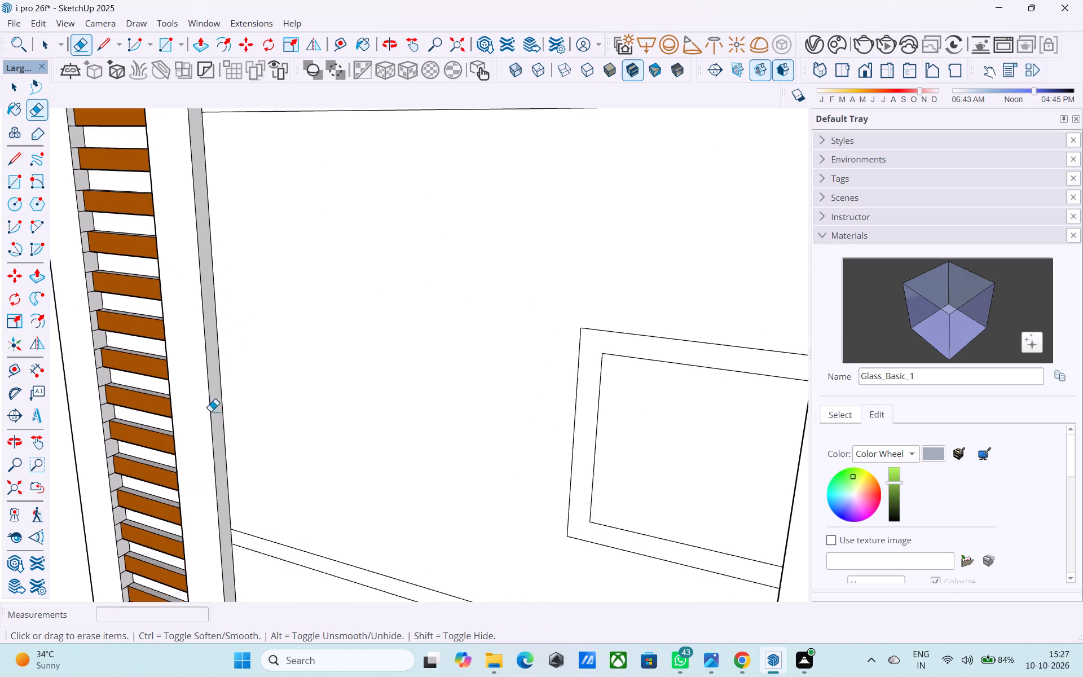
Erase the third storey's offset lines below the corner rectangle on both walls, plus the side wall panel's far vertical line.
scroll(210, 411, down, 8)
scroll(380, 301, up, 8)
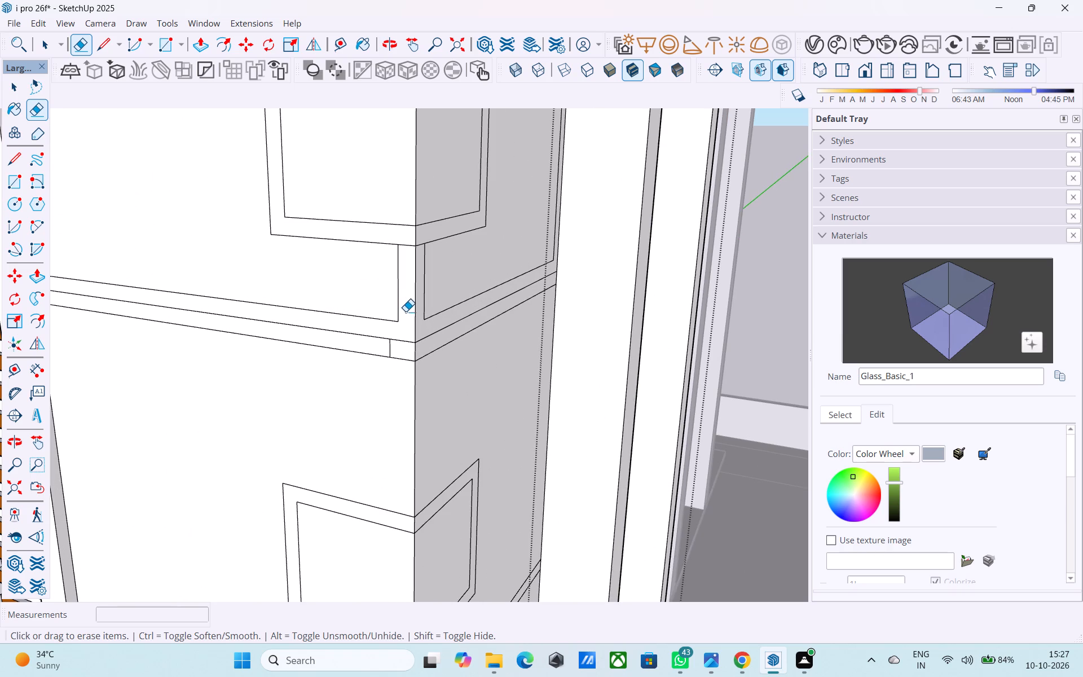
drag(401, 313, 383, 318)
scroll(429, 318, up, 1)
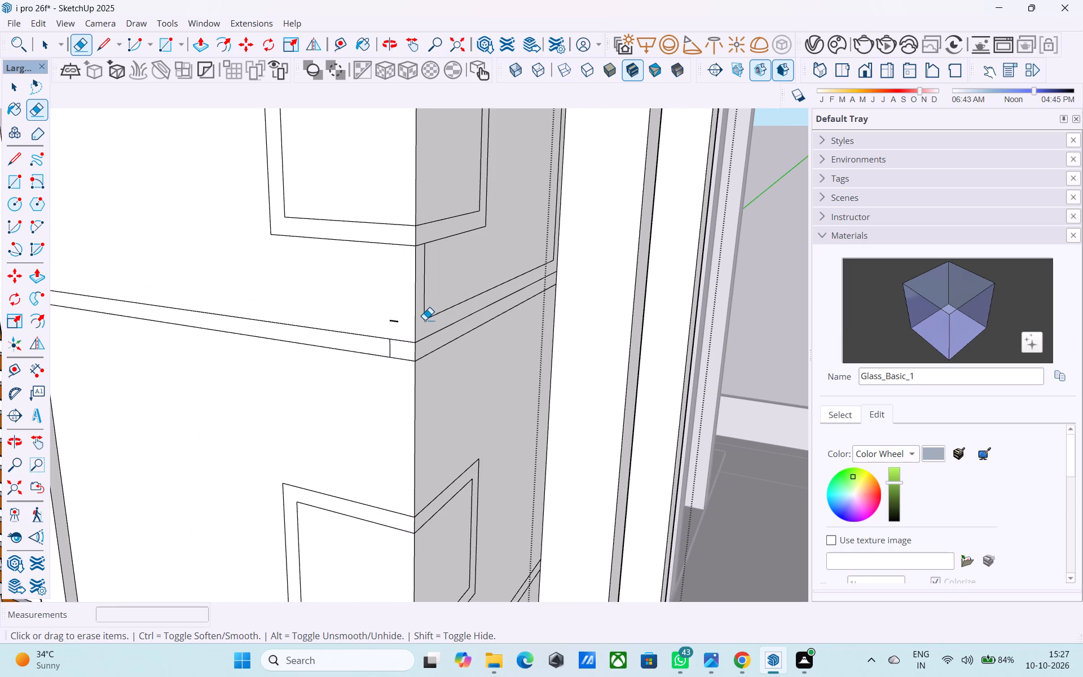
scroll(425, 320, up, 2)
drag(388, 324, 379, 327)
middle_drag(444, 320, 404, 324)
scroll(404, 323, up, 3)
click(425, 319)
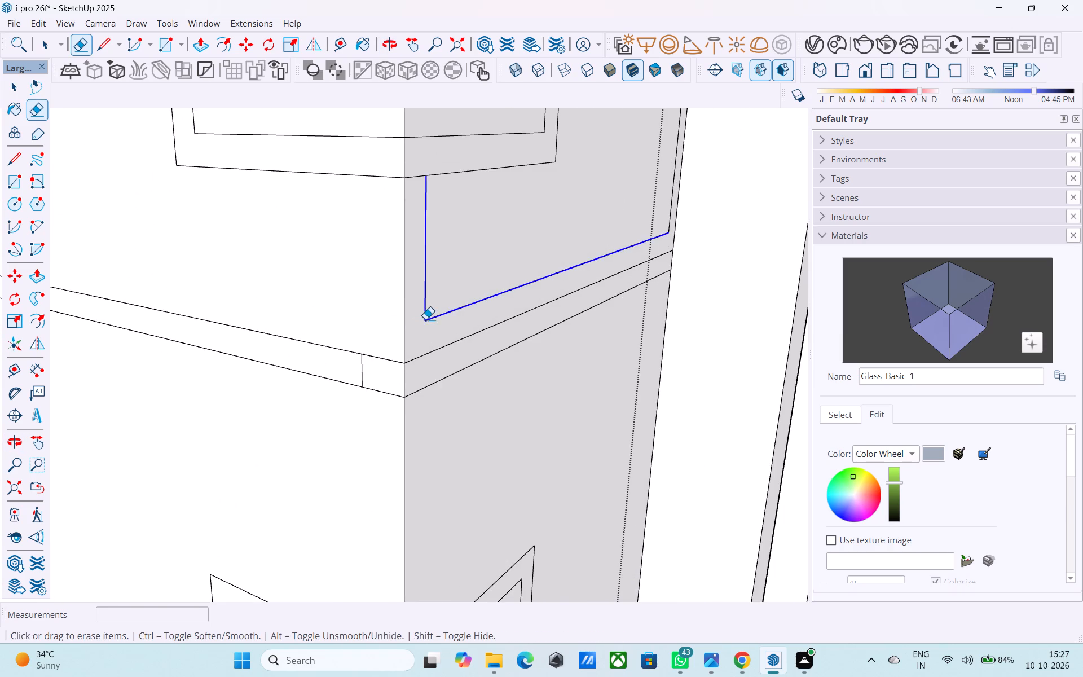
scroll(423, 331, down, 10)
scroll(518, 314, down, 1)
middle_drag(540, 296, 403, 292)
scroll(417, 291, up, 1)
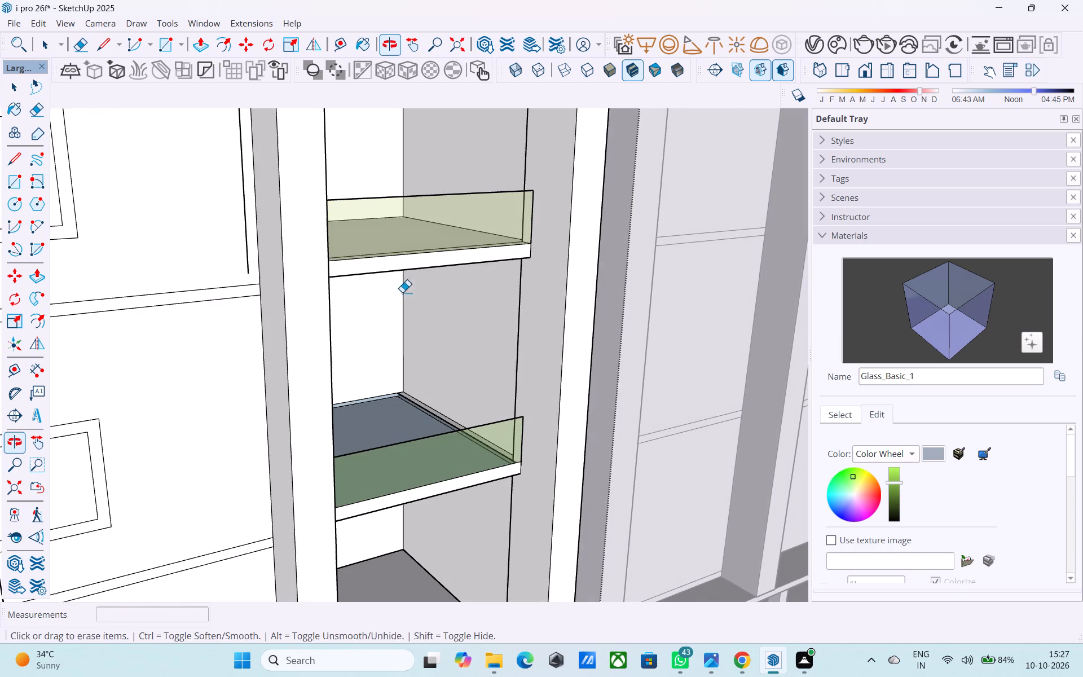
click(248, 271)
Erase the top storey's offset lines below the corner rectangle and the outer vertical offset lines on both walls.
scroll(339, 341, down, 9)
middle_drag(333, 332, 394, 365)
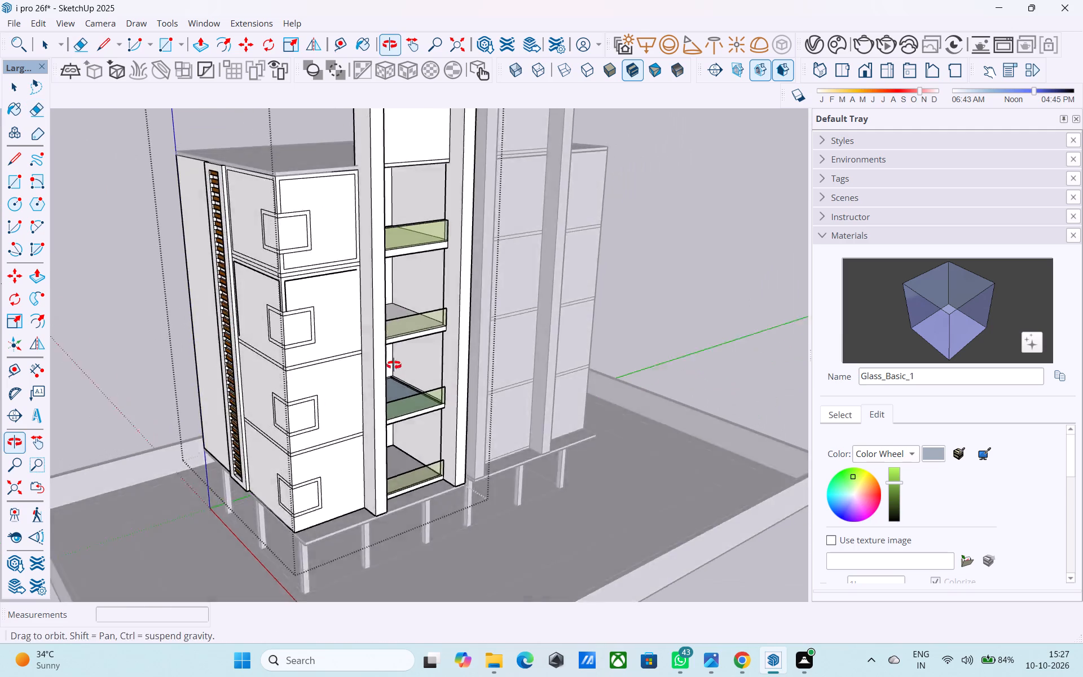
middle_drag(394, 365, 398, 366)
scroll(259, 283, up, 17)
drag(401, 292, 399, 294)
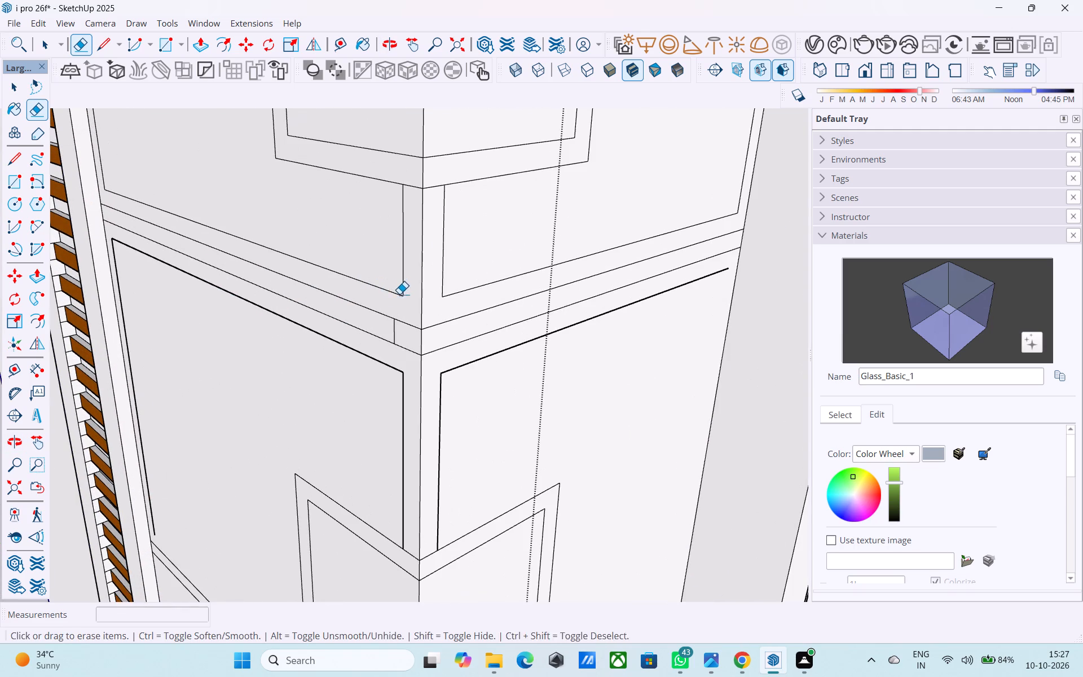
drag(399, 294, 390, 302)
drag(408, 293, 385, 297)
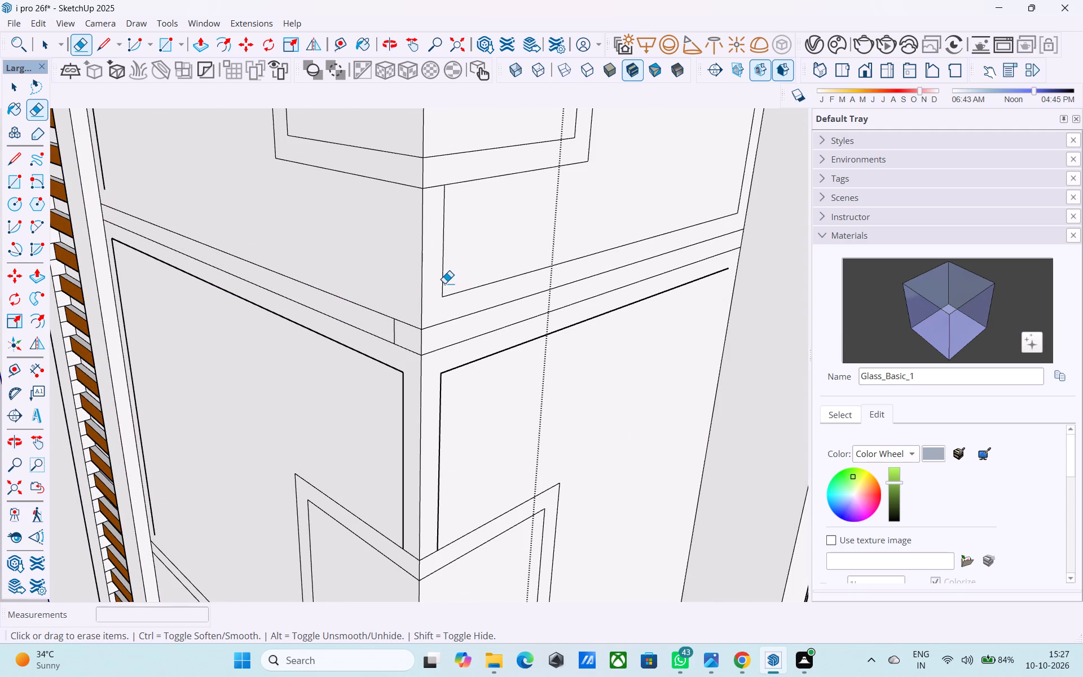
drag(442, 280, 456, 296)
scroll(454, 301, down, 5)
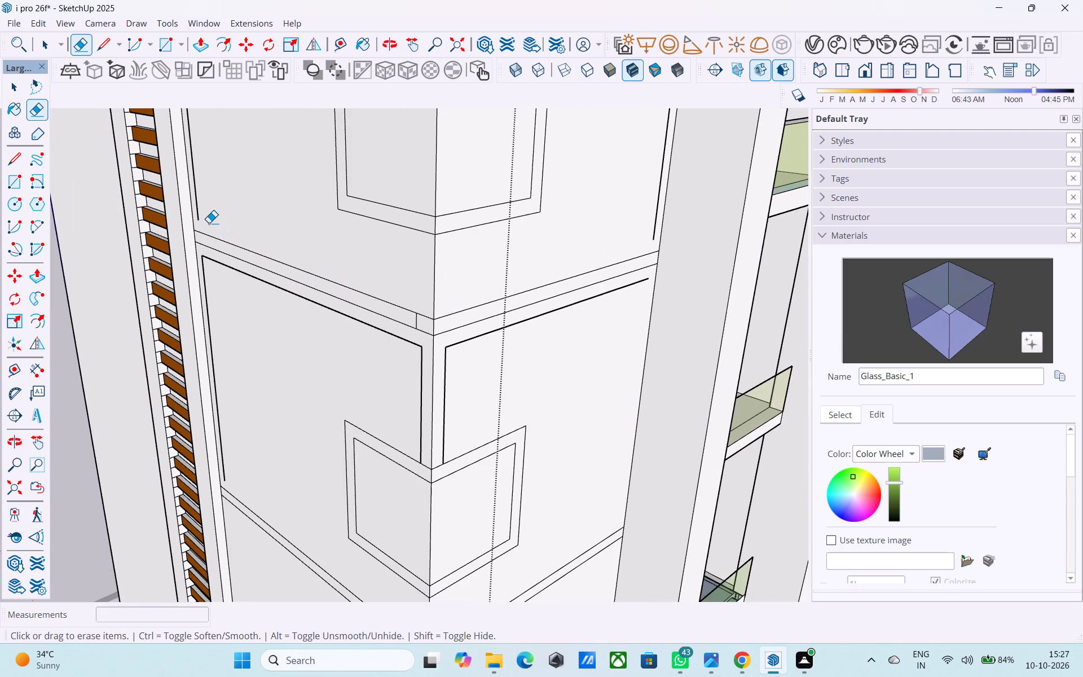
click(200, 216)
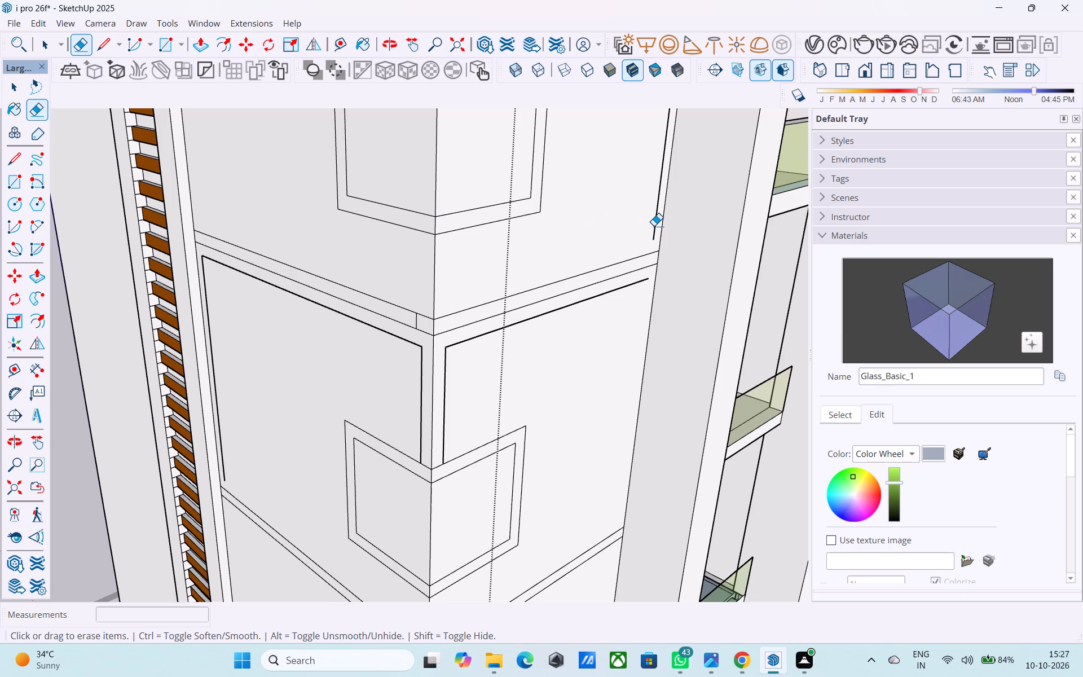
click(654, 226)
Erase the third storey's remaining top and vertical offset lines on both walls around its corner rectangle frame.
drag(215, 263, 204, 269)
drag(457, 344, 448, 359)
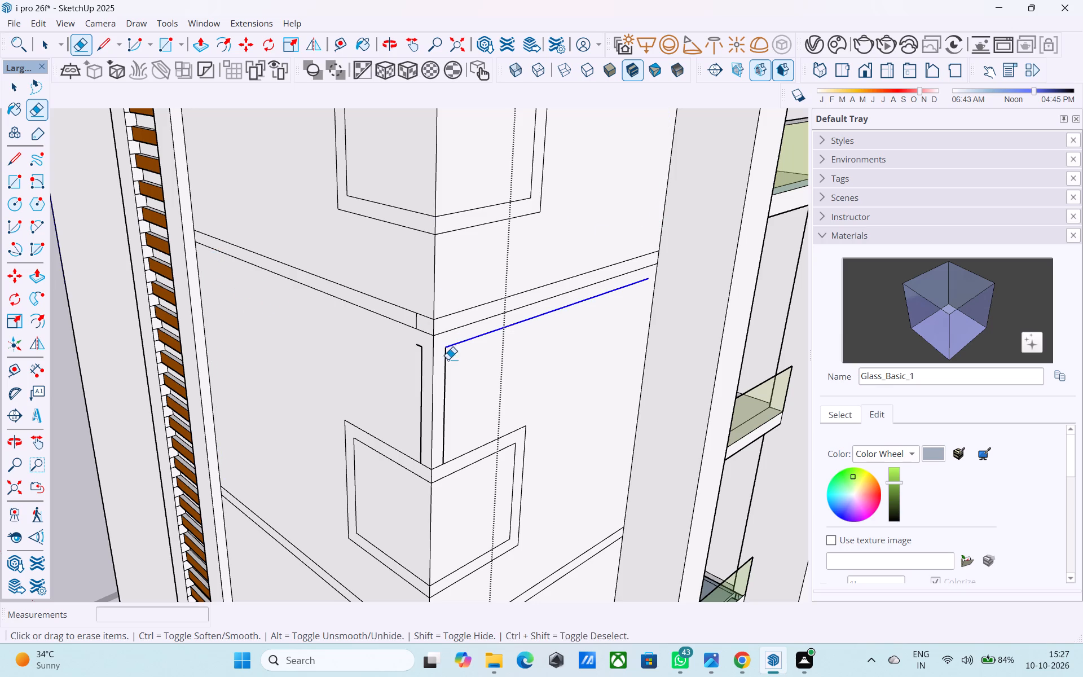
drag(448, 359, 444, 363)
drag(423, 351, 417, 346)
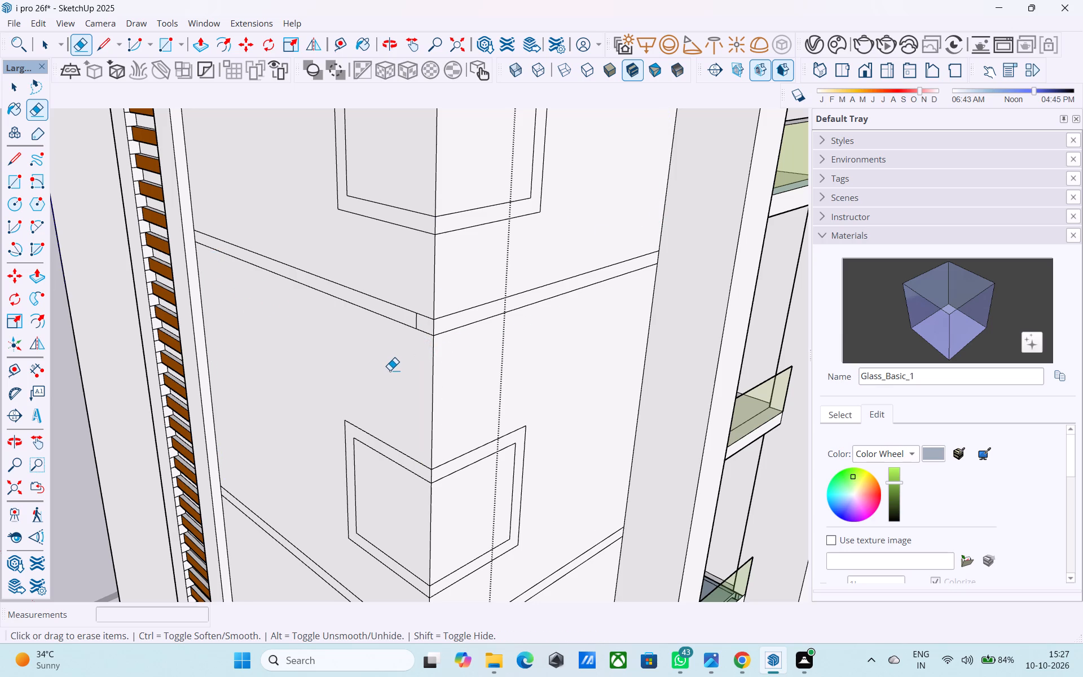
Erase the top storey's remaining offset lines under the roof slab and above the corner rectangle frame on both walls.
scroll(388, 370, down, 13)
scroll(408, 246, up, 11)
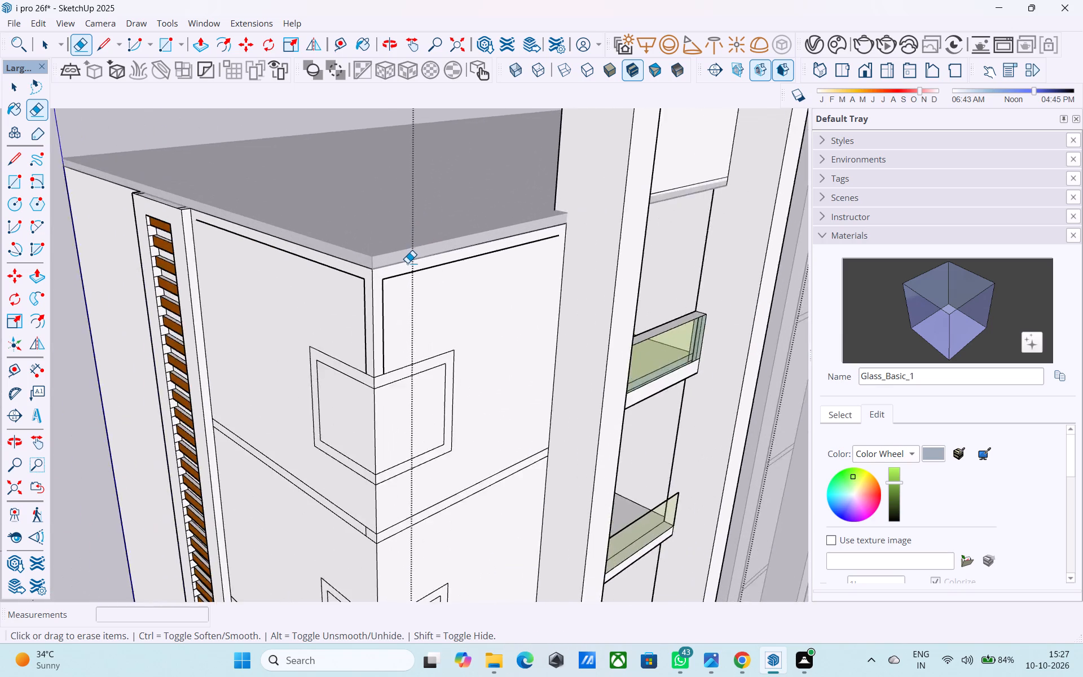
scroll(407, 263, up, 2)
drag(378, 284, 366, 305)
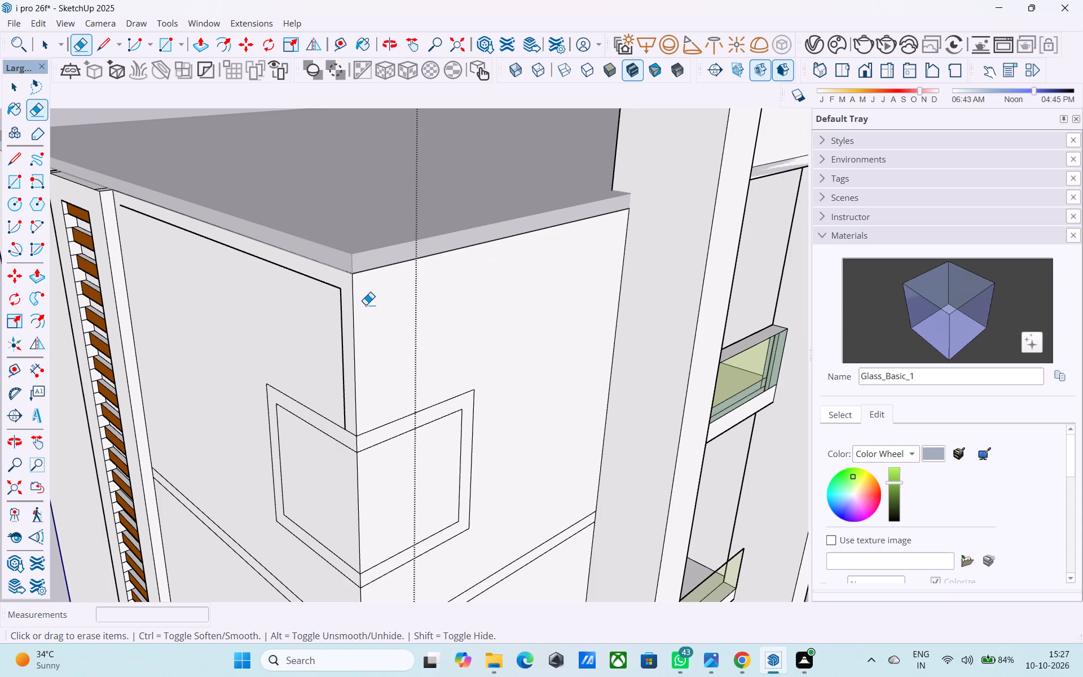
drag(337, 288, 340, 305)
scroll(278, 376, down, 3)
middle_drag(276, 375, 328, 238)
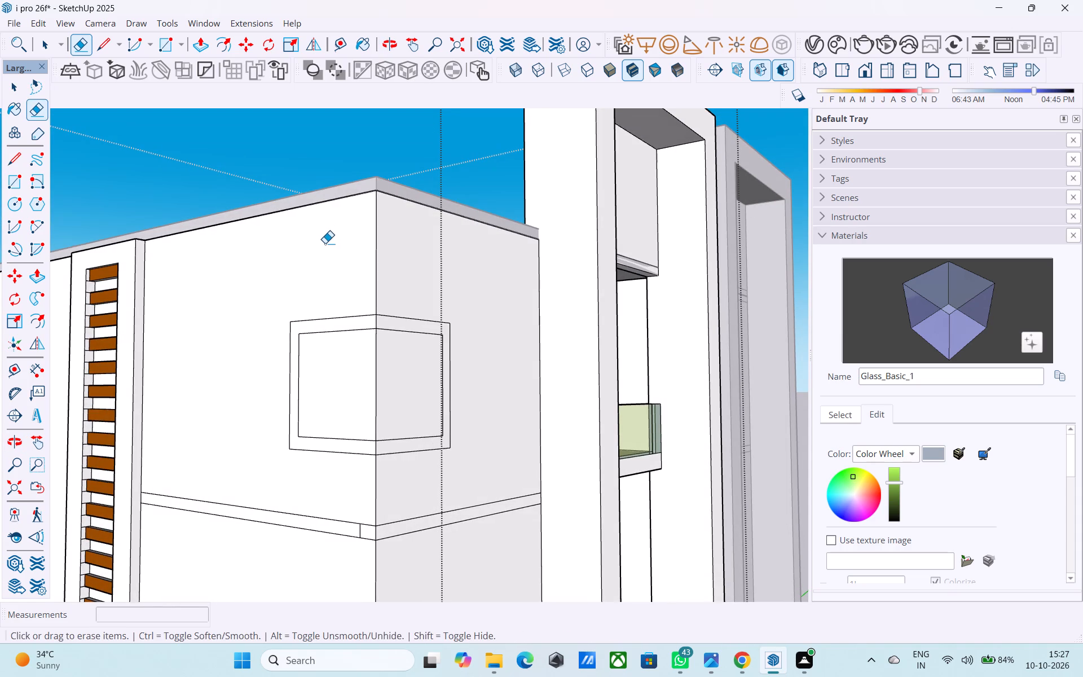
Examine the cleaned corner rectangle frames on the upper storeys from several angles for leftover outlines.
scroll(316, 252, down, 5)
middle_drag(258, 298, 276, 383)
middle_drag(276, 377, 257, 332)
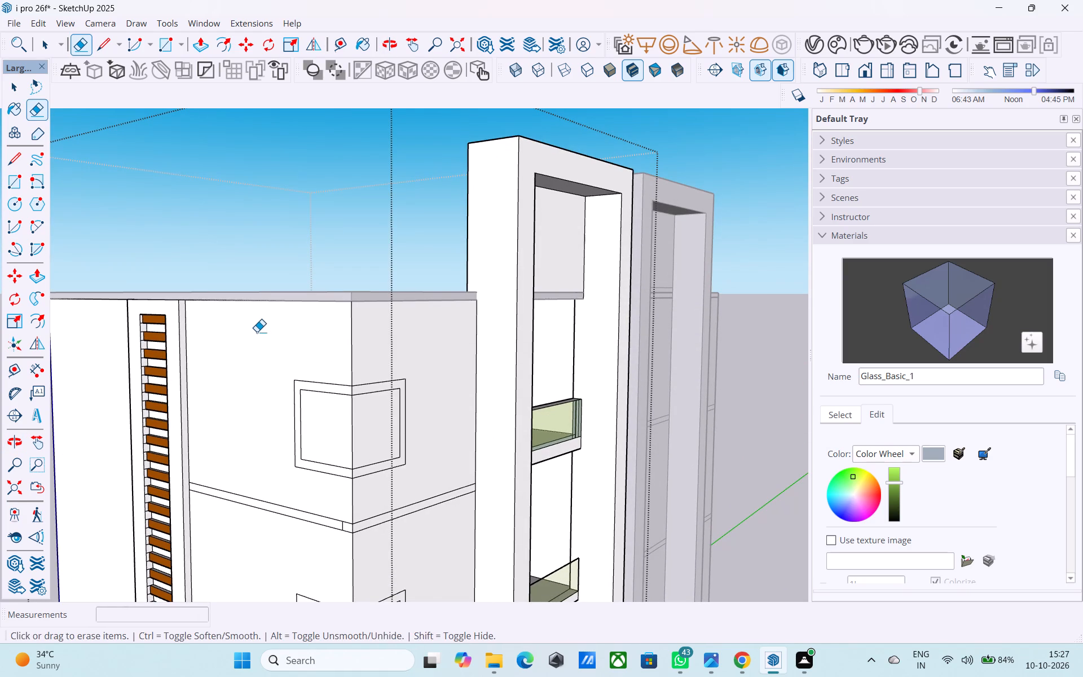
middle_click(257, 333)
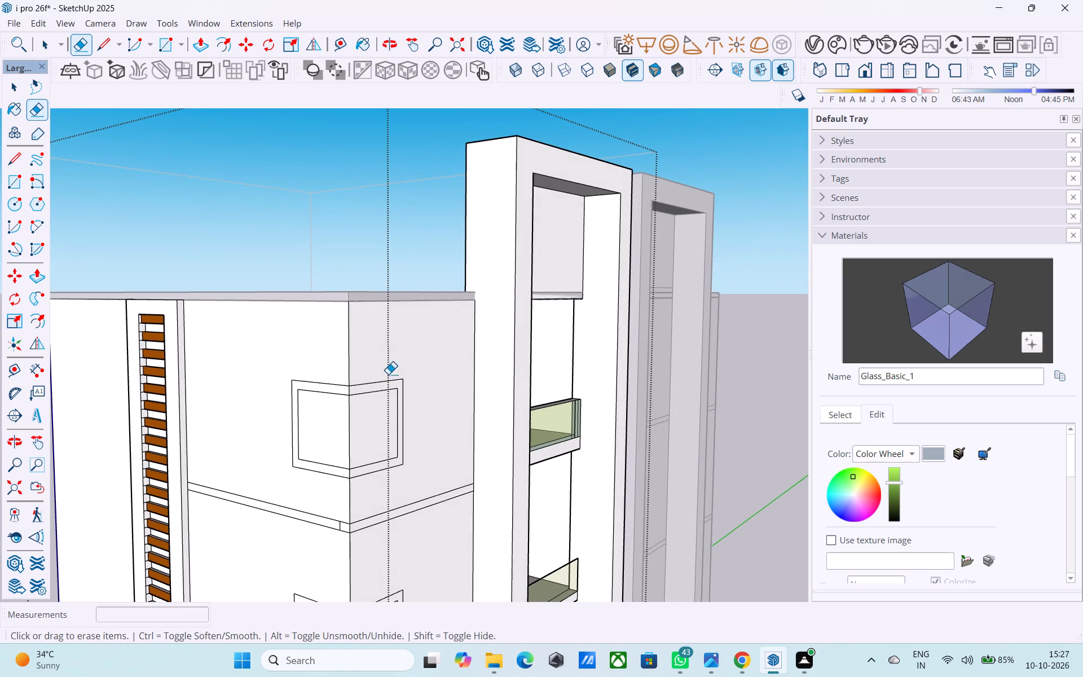
scroll(388, 375, up, 3)
middle_drag(369, 379, 351, 380)
scroll(357, 398, up, 5)
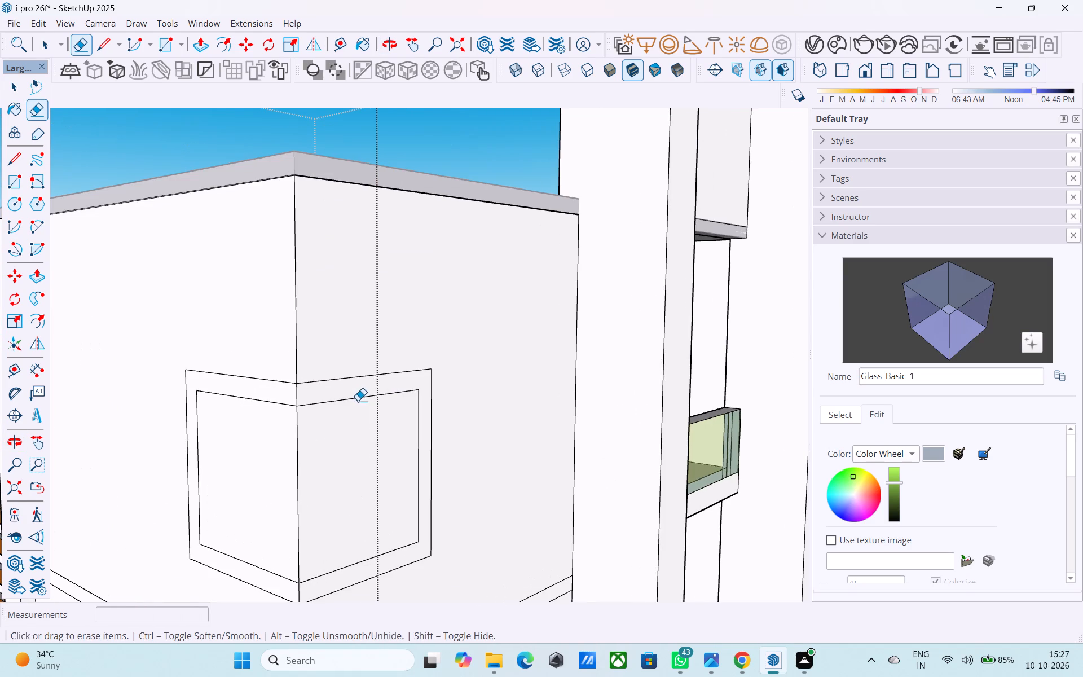
key(space)
scroll(346, 446, down, 2)
middle_drag(342, 449, 358, 355)
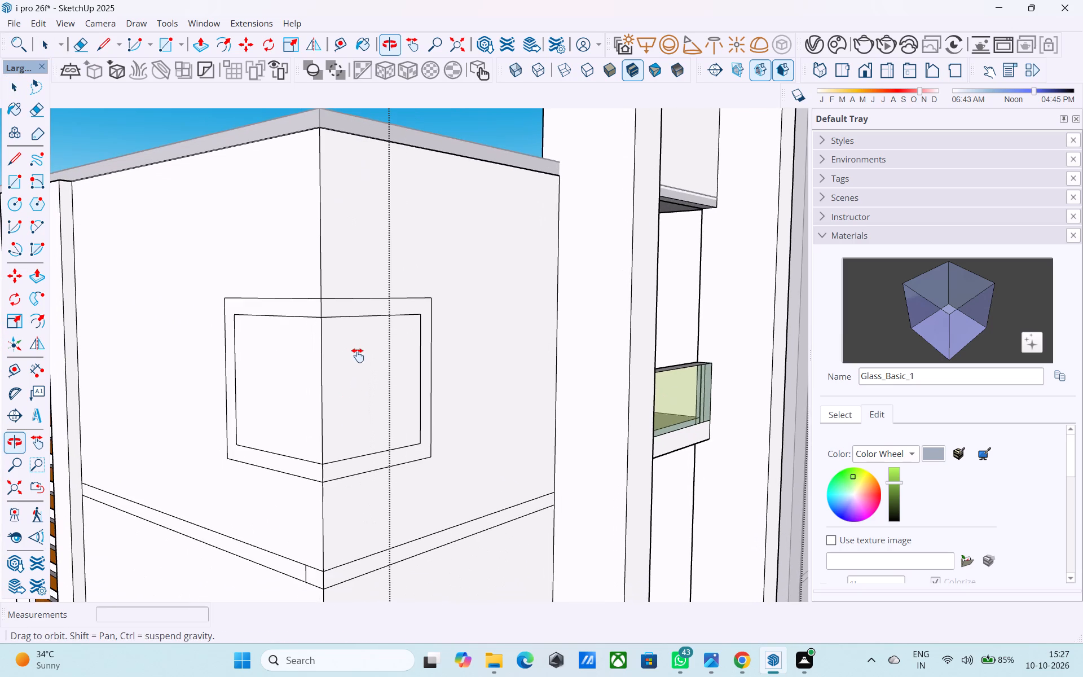
middle_drag(358, 355, 358, 353)
middle_drag(426, 417, 435, 323)
scroll(434, 323, down, 3)
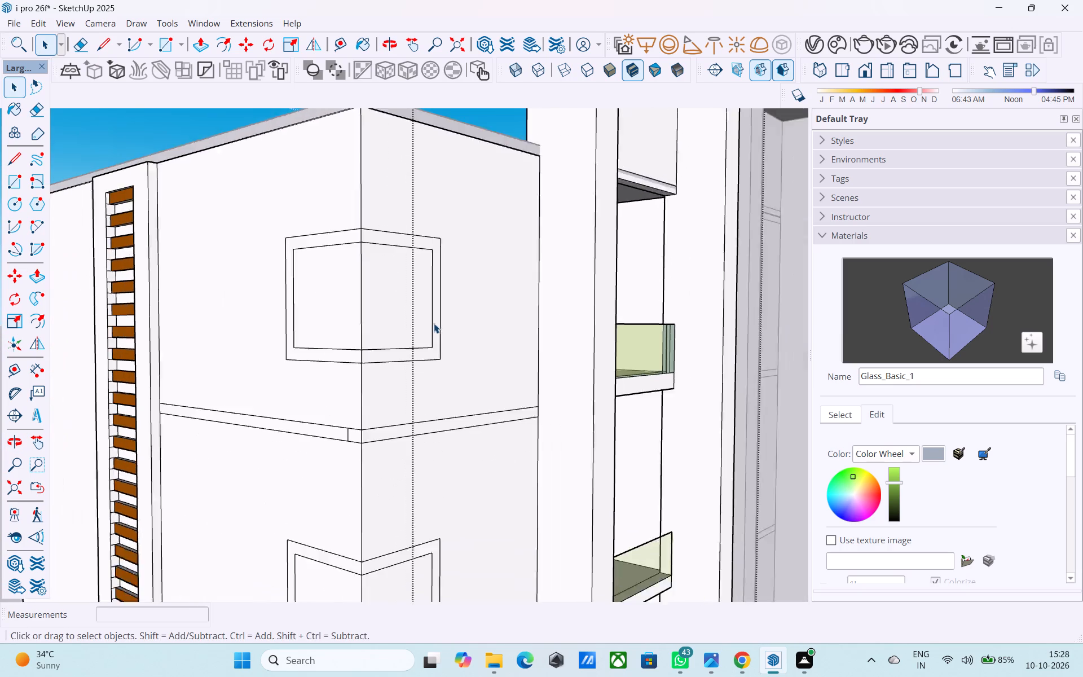
scroll(434, 323, down, 1)
shift+middle_drag(411, 391, 412, 361)
middle_drag(378, 324, 373, 390)
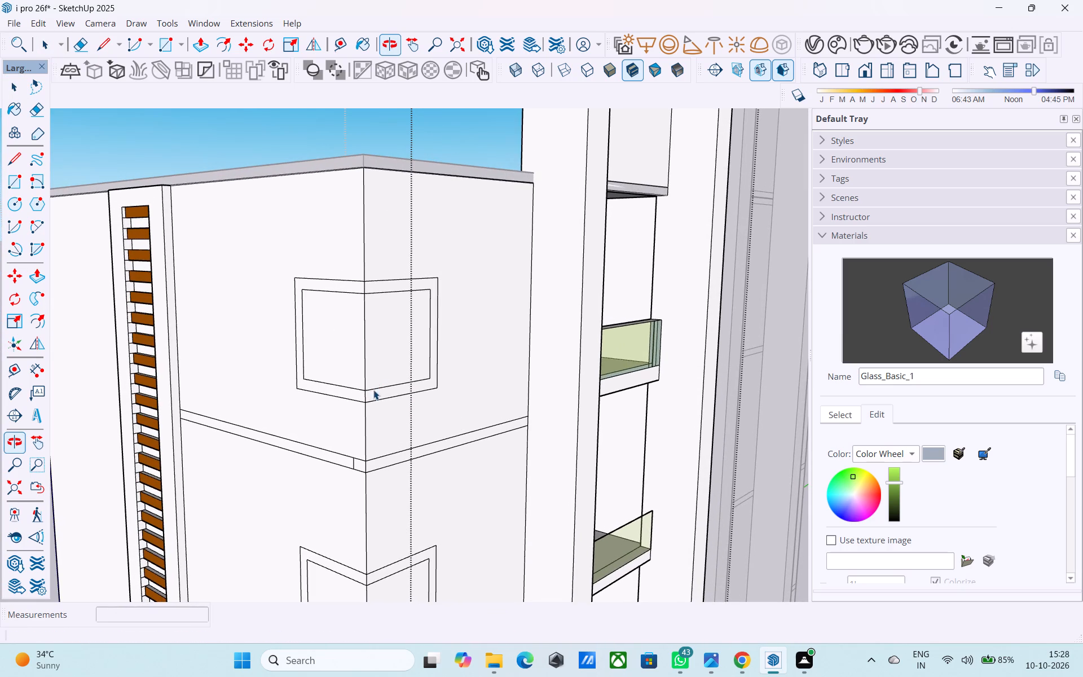
scroll(430, 305, up, 4)
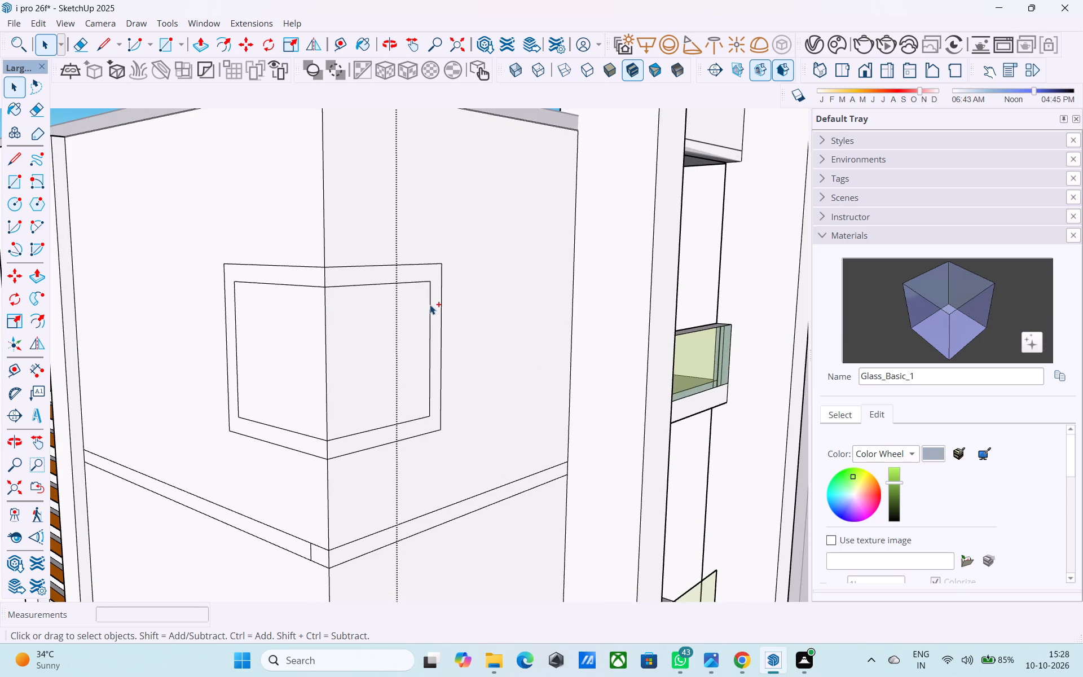
Save the model.
key(ctrl+s)
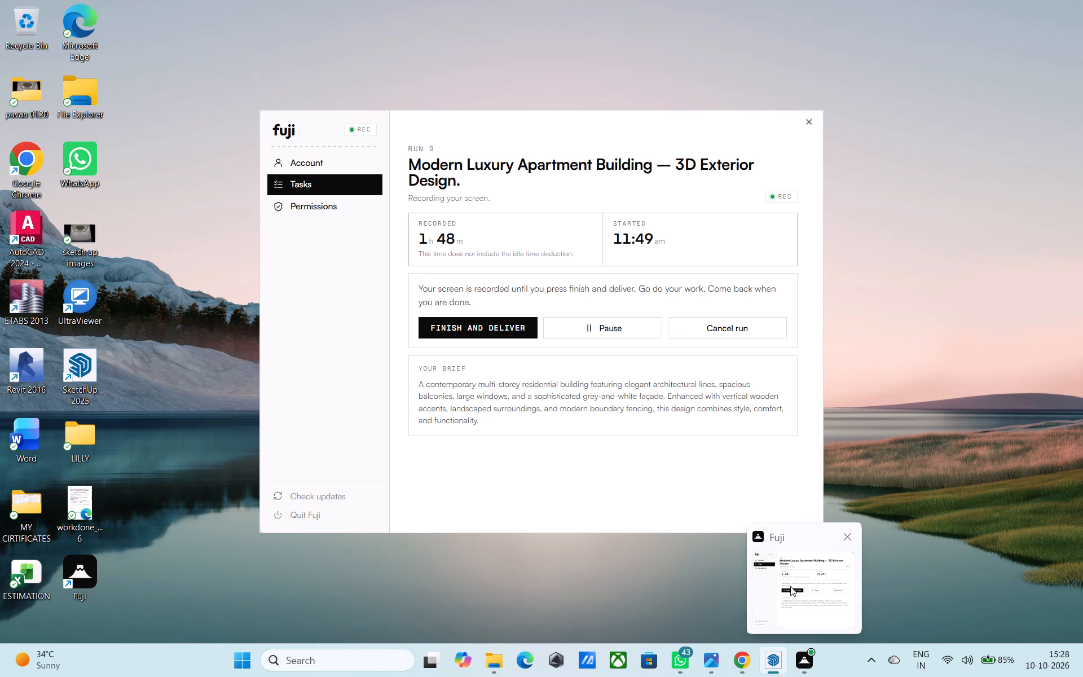
Examine the whole building's front and side walls, including the corner frames and floor bands on all storeys.
scroll(568, 385, down, 9)
middle_drag(583, 419, 531, 390)
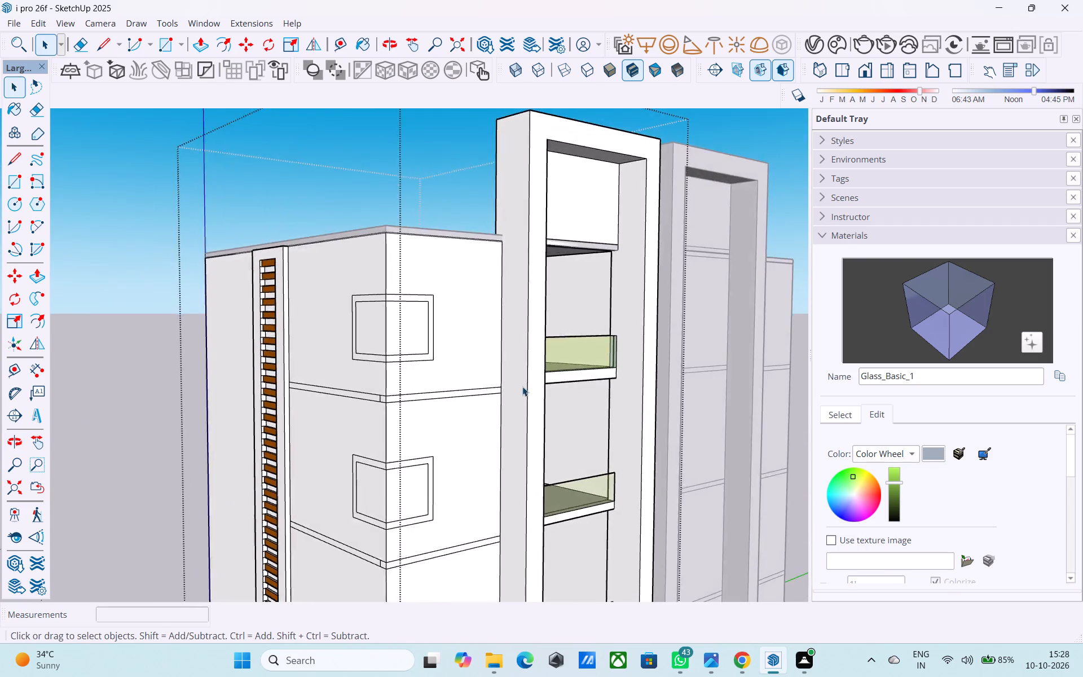
scroll(522, 388, down, 4)
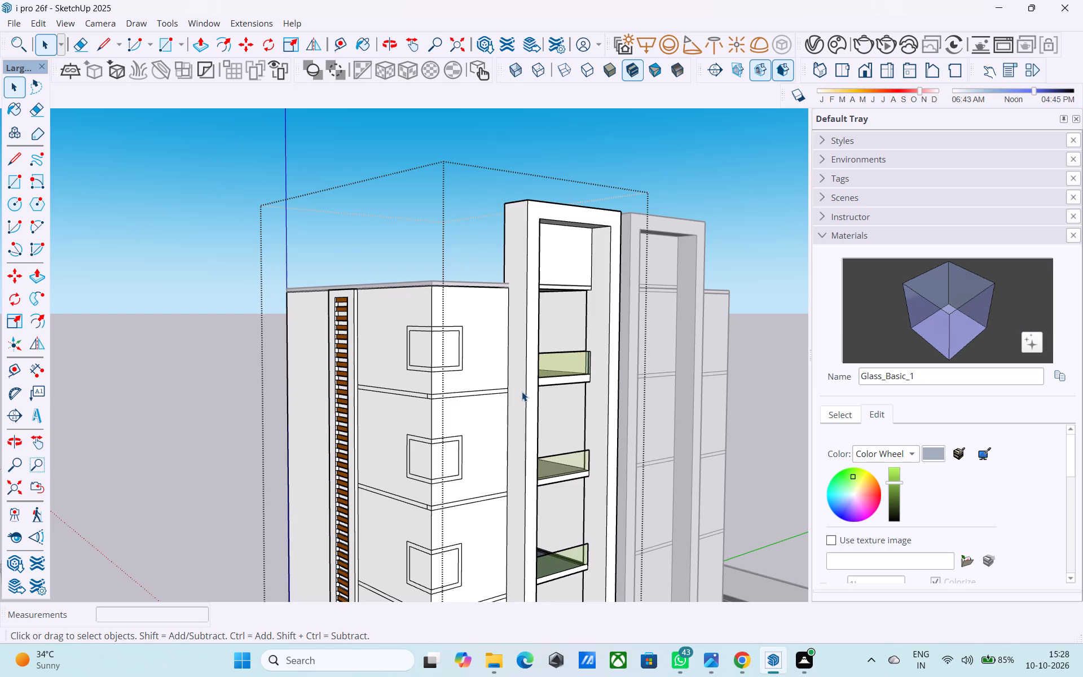
scroll(523, 392, down, 2)
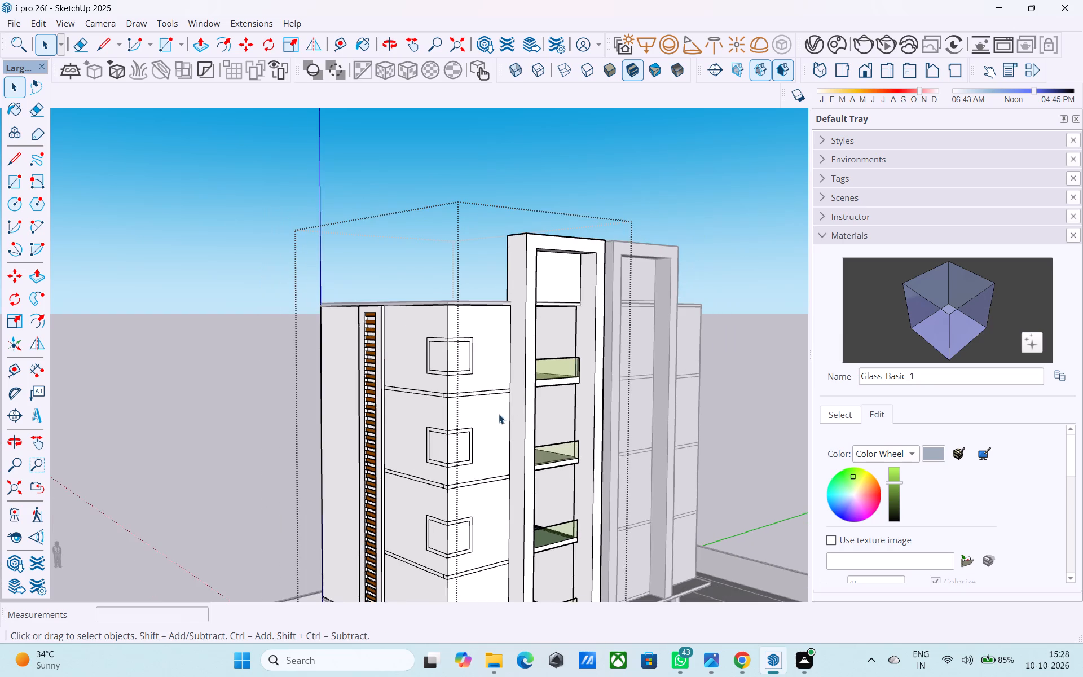
middle_drag(496, 416, 461, 374)
scroll(453, 374, down, 3)
middle_drag(490, 424, 429, 415)
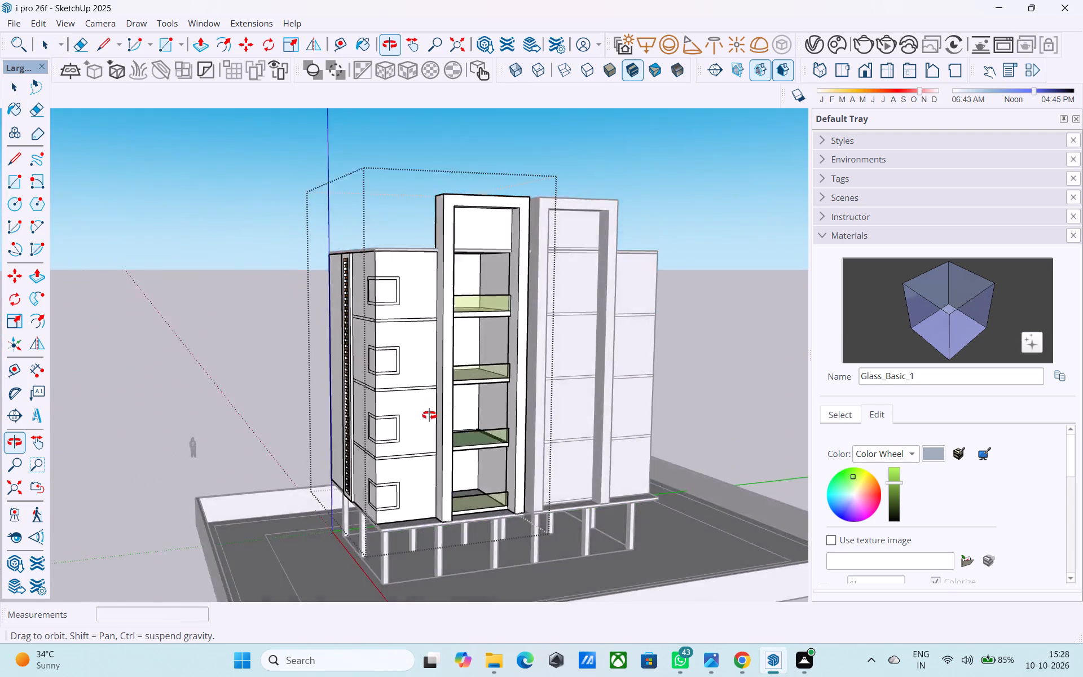
middle_drag(429, 415, 505, 424)
scroll(450, 423, up, 4)
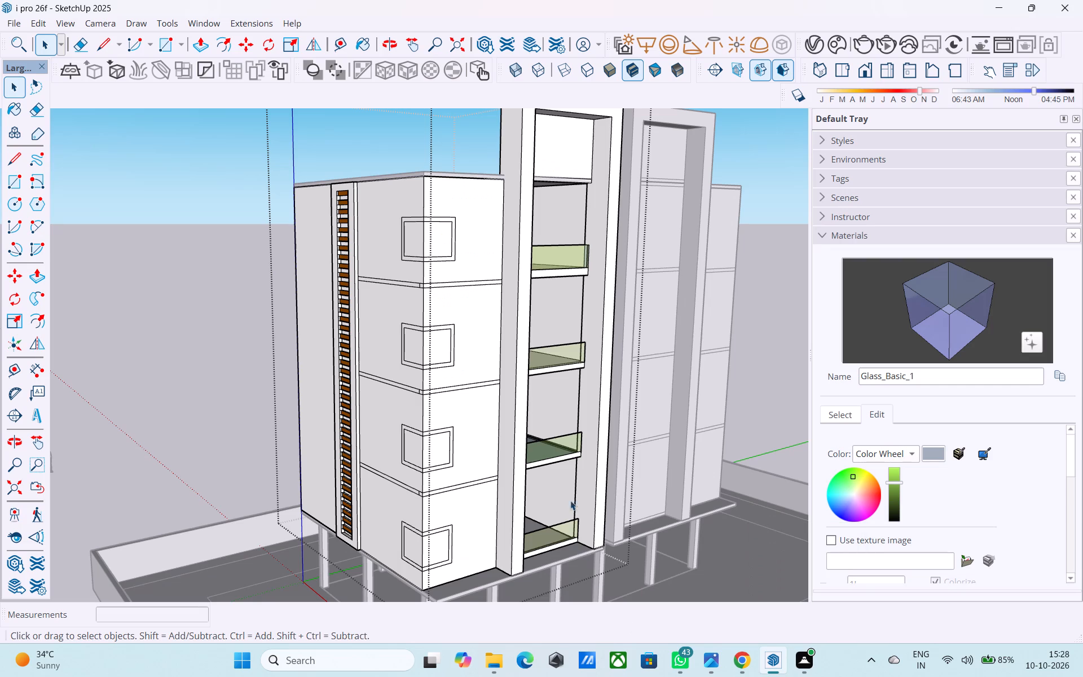
middle_drag(517, 451, 583, 505)
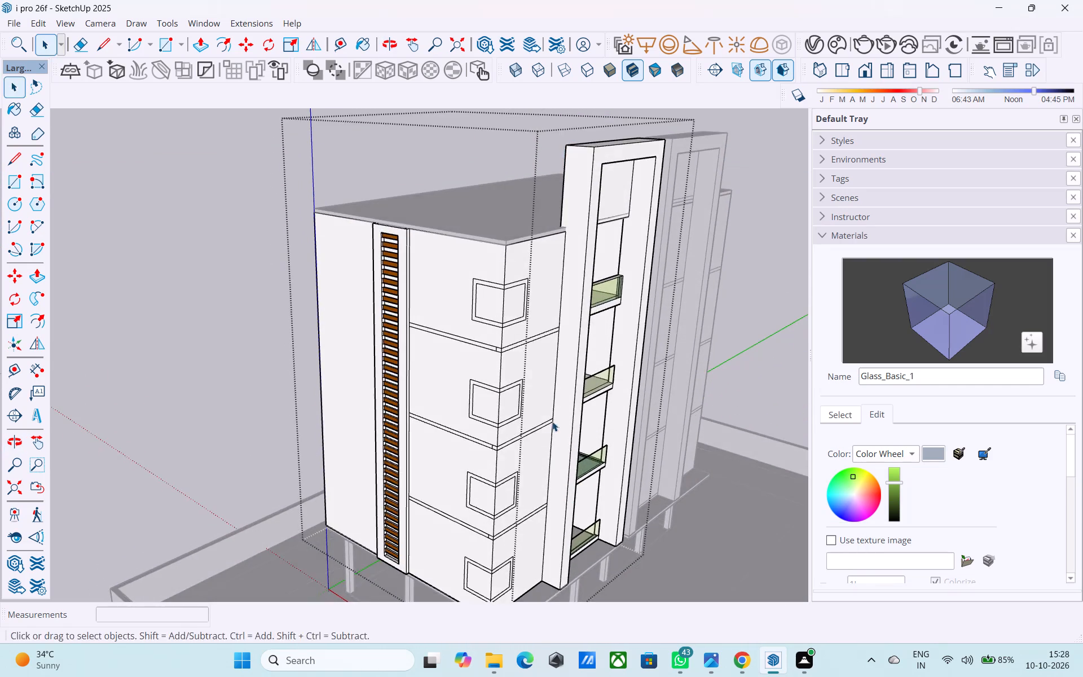
Erase the short stray vertical line crossing the uppermost floor band near the building corner, keeping both band lines.
middle_drag(552, 421, 574, 491)
scroll(531, 458, up, 6)
key(e)
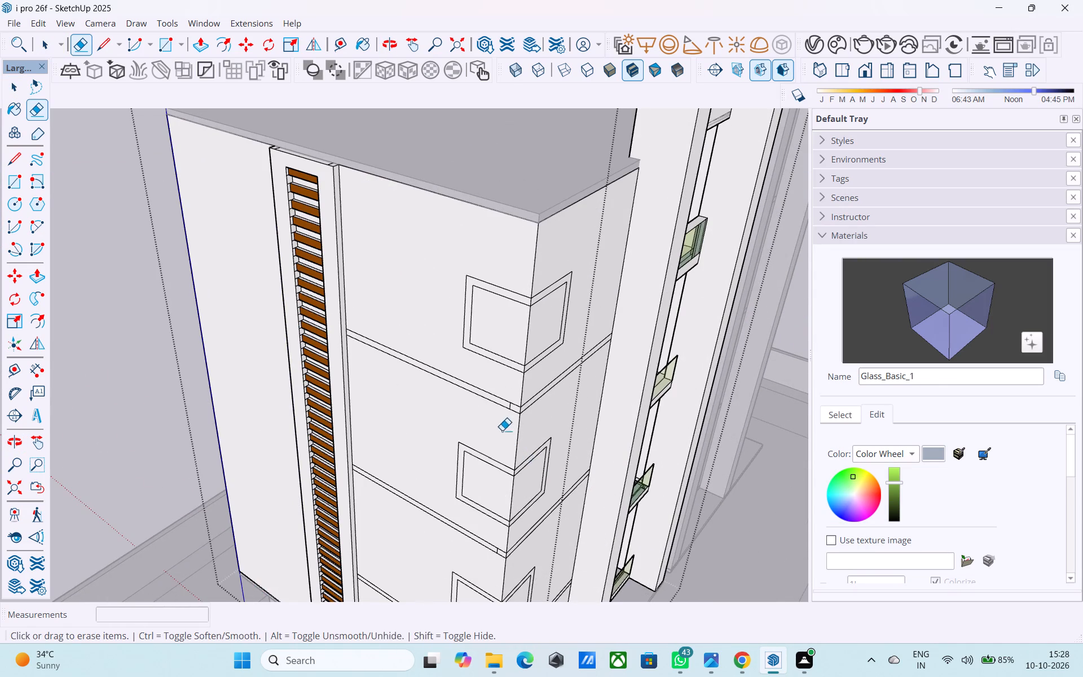
scroll(501, 424, up, 9)
click(501, 399)
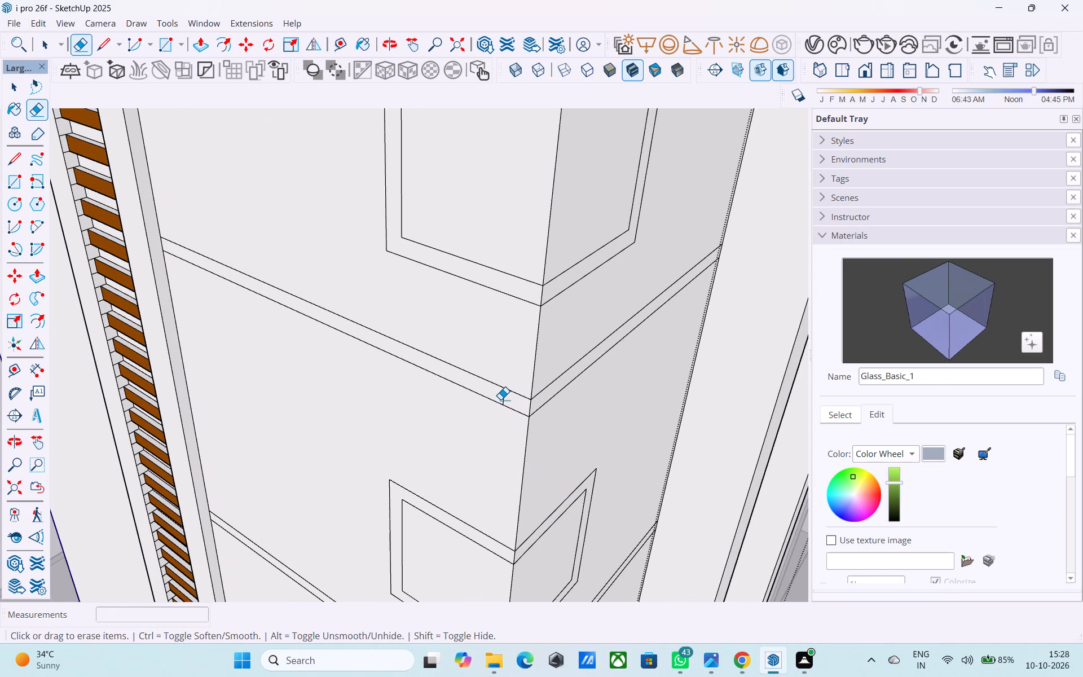
drag(512, 399, 503, 402)
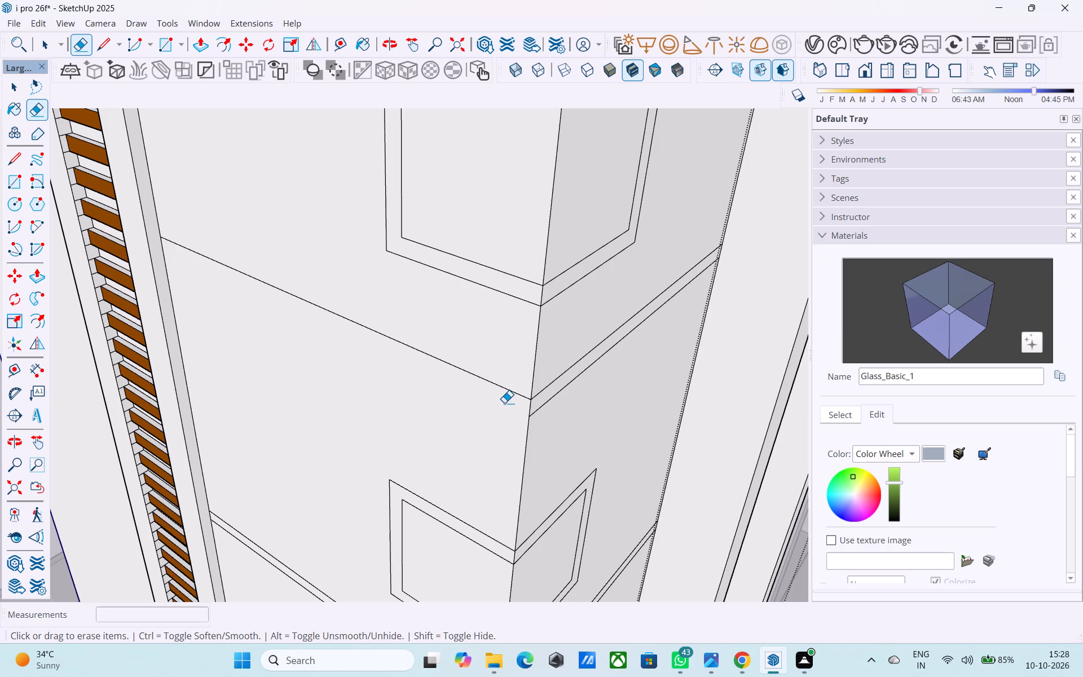
key(ctrl+z)
scroll(504, 403, up, 8)
drag(507, 394, 496, 392)
scroll(496, 388, down, 5)
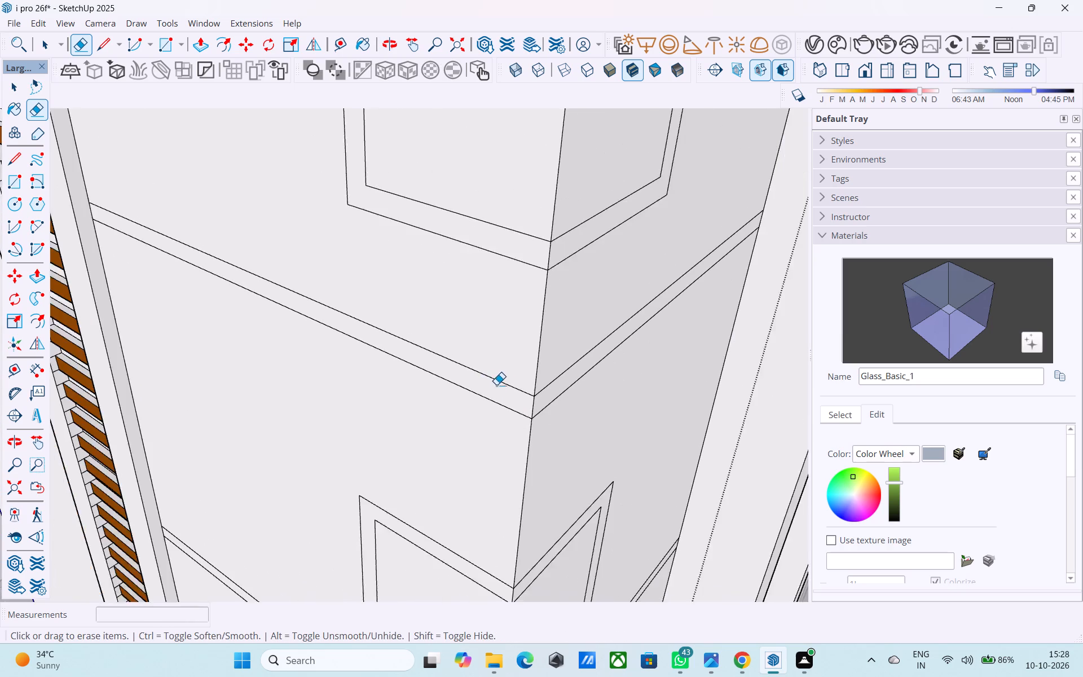
scroll(496, 385, down, 3)
scroll(496, 387, up, 1)
scroll(495, 388, down, 10)
Erase the short stray vertical line near the corner in the second floor band from the top, on the louvre-side wall.
key(space)
middle_drag(486, 395, 478, 372)
scroll(477, 374, down, 4)
middle_drag(479, 389, 495, 345)
scroll(497, 355, down, 2)
middle_drag(494, 356, 482, 392)
shift+middle_drag(491, 414, 468, 410)
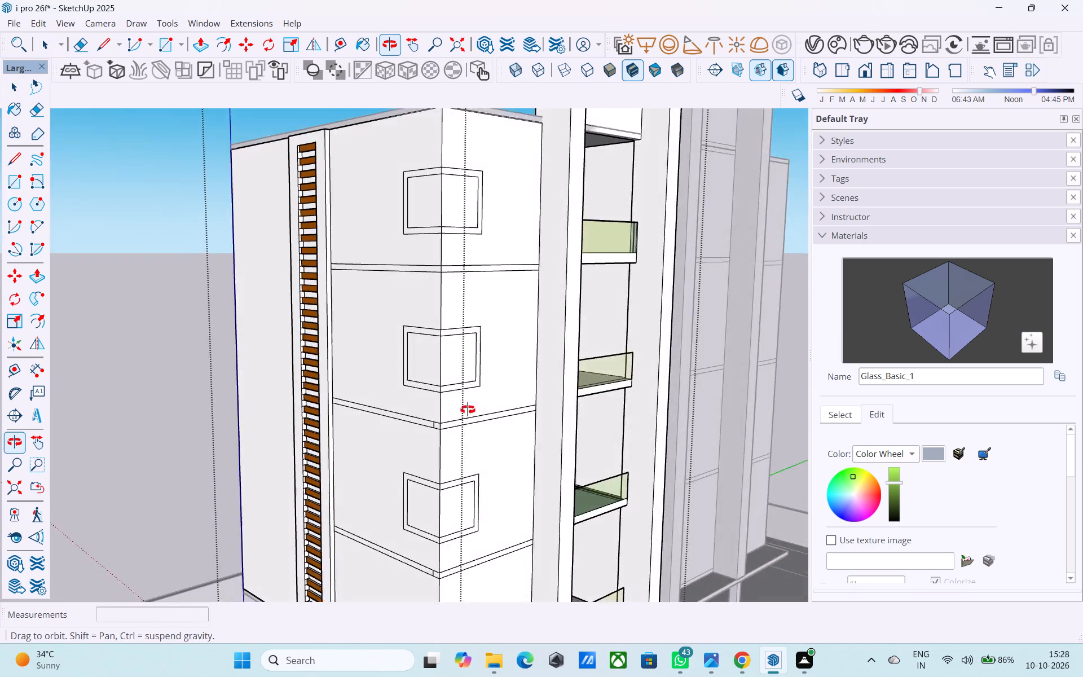
shift+middle_drag(468, 410, 462, 406)
scroll(462, 406, down, 3)
middle_drag(462, 406, 455, 393)
scroll(455, 394, up, 4)
scroll(455, 394, down, 3)
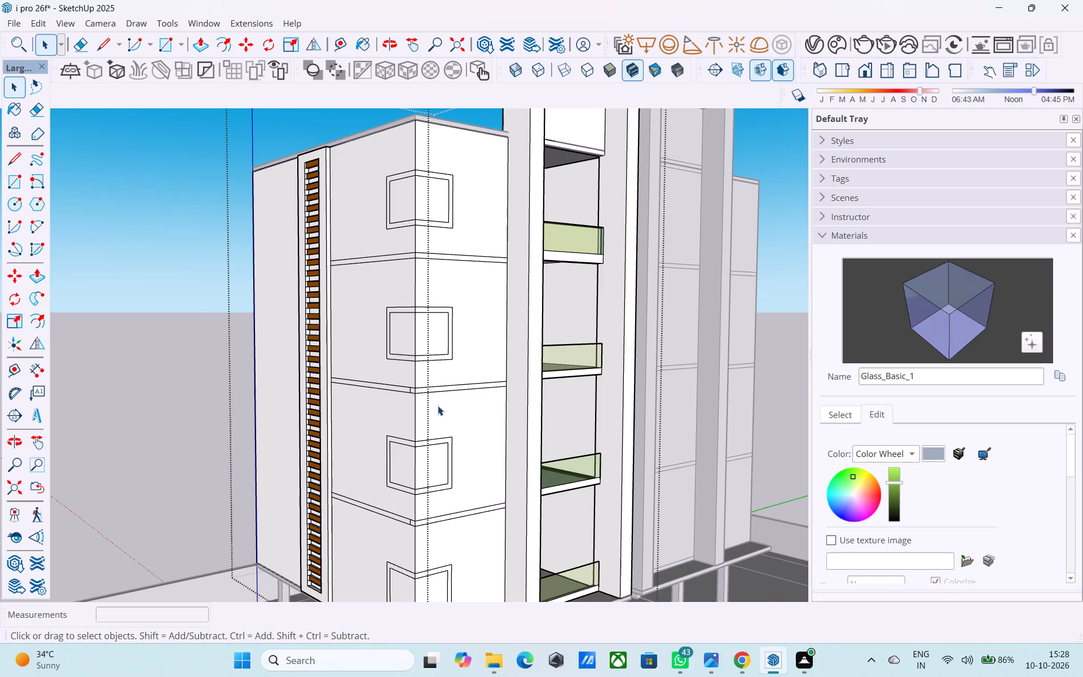
shift+middle_drag(438, 406, 451, 451)
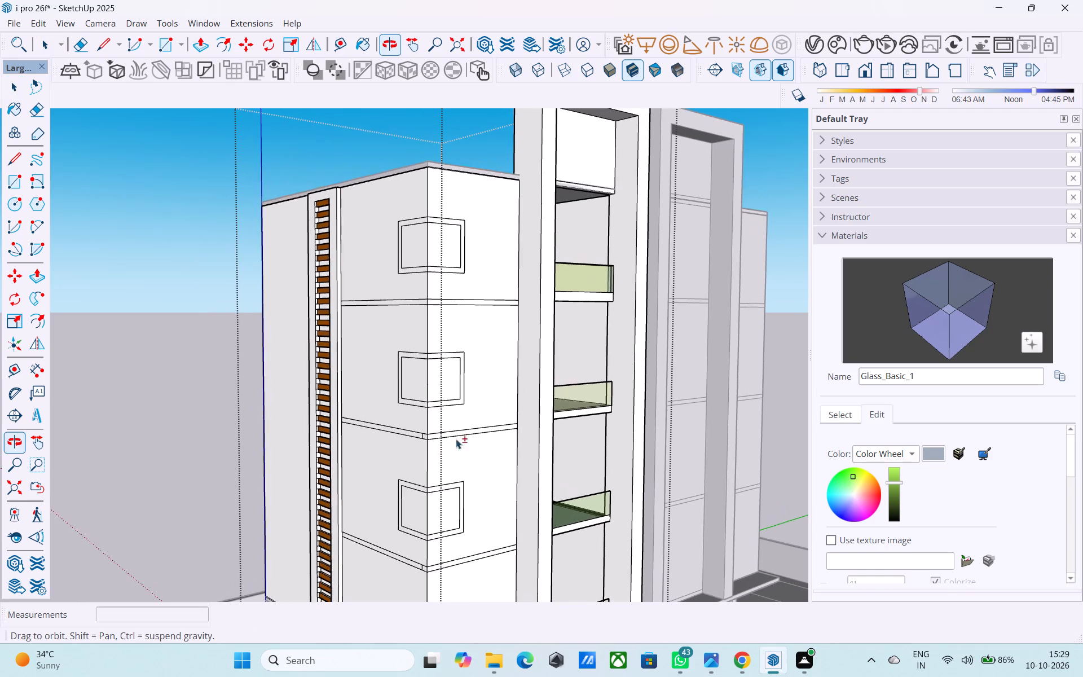
shift+middle_drag(477, 375, 470, 407)
scroll(445, 440, up, 10)
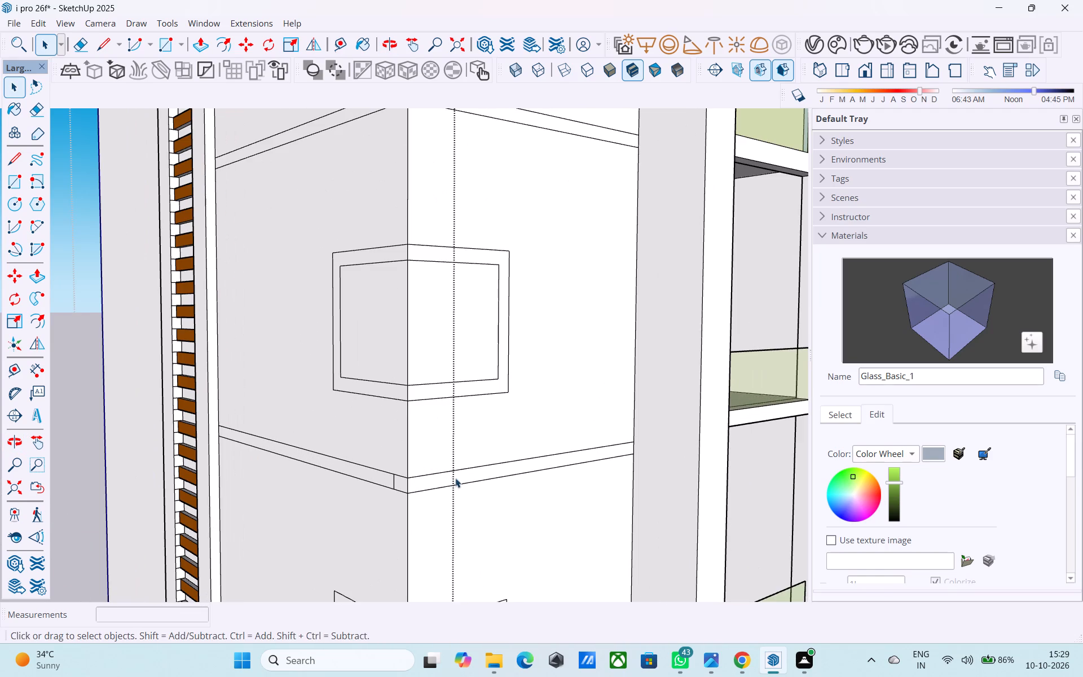
key(e)
scroll(425, 483, up, 2)
scroll(377, 482, up, 4)
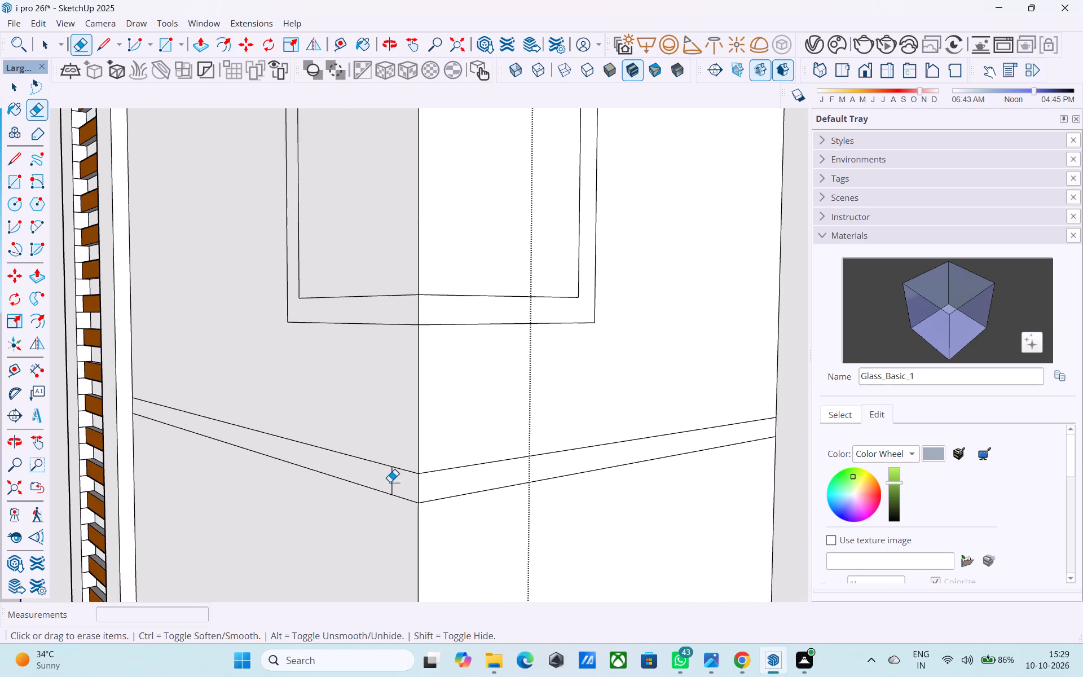
click(390, 482)
Erase the short stray vertical line near the corner in the third floor band from the top, on the louvre-side wall.
scroll(388, 479, down, 4)
middle_drag(388, 478, 492, 452)
scroll(426, 407, down, 13)
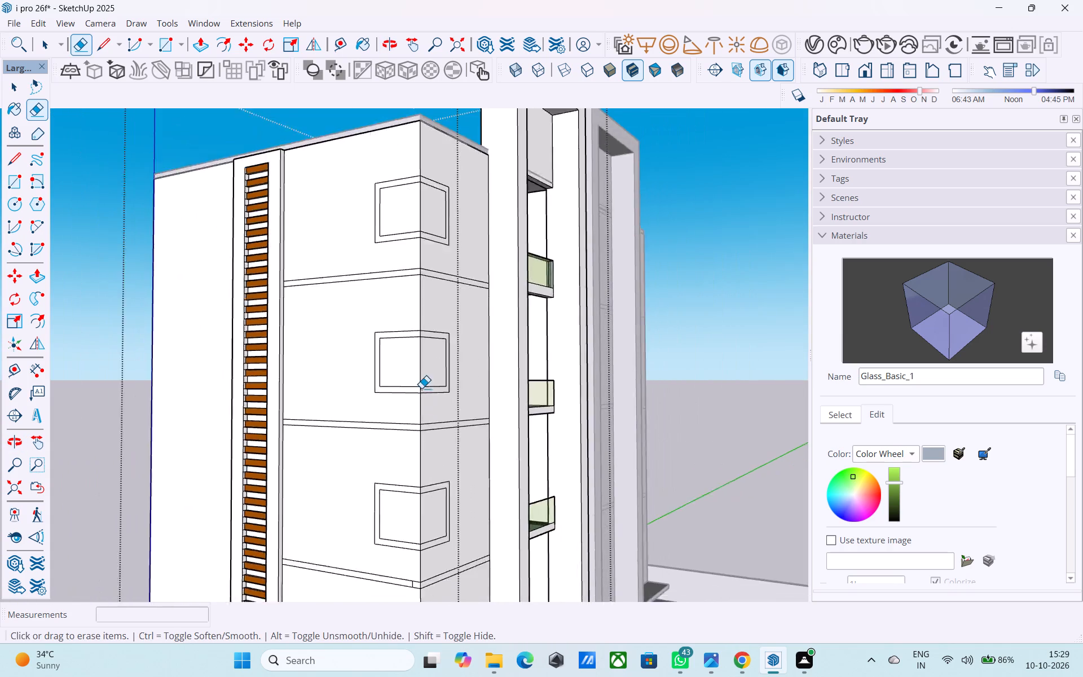
scroll(421, 388, down, 2)
scroll(429, 553, up, 14)
click(416, 523)
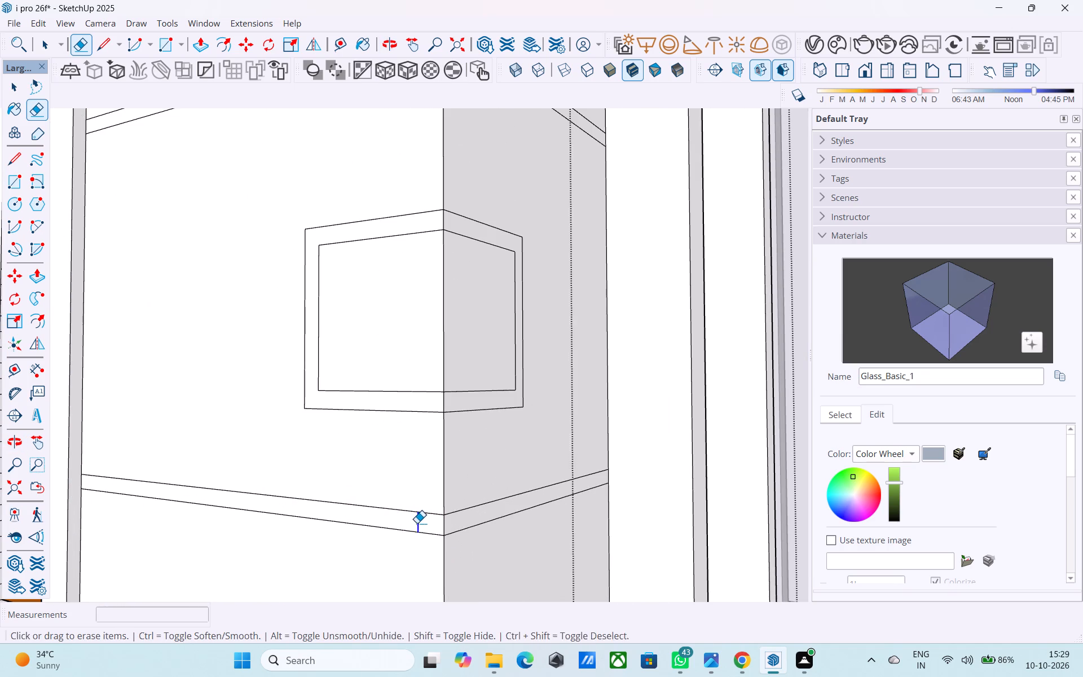
Copy the outer bottom edge of the top storey's corner frame 6" downward on the balcony-side wall.
scroll(410, 428, down, 16)
middle_drag(432, 495, 426, 635)
middle_drag(431, 458, 429, 463)
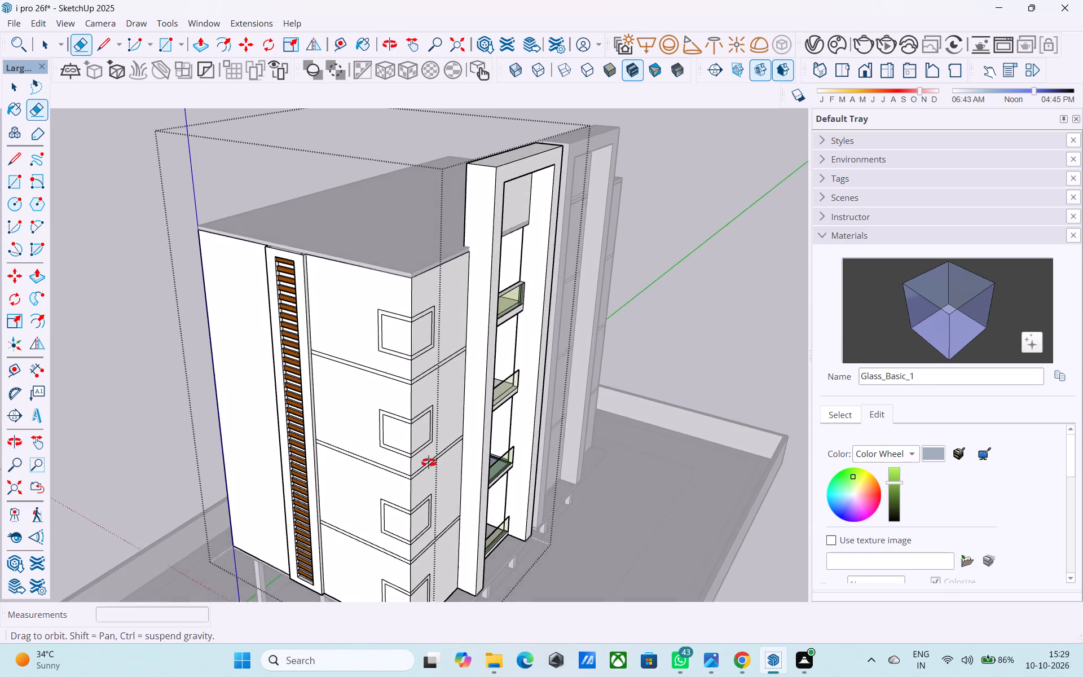
middle_drag(429, 463, 411, 468)
key(space)
middle_drag(408, 465, 447, 503)
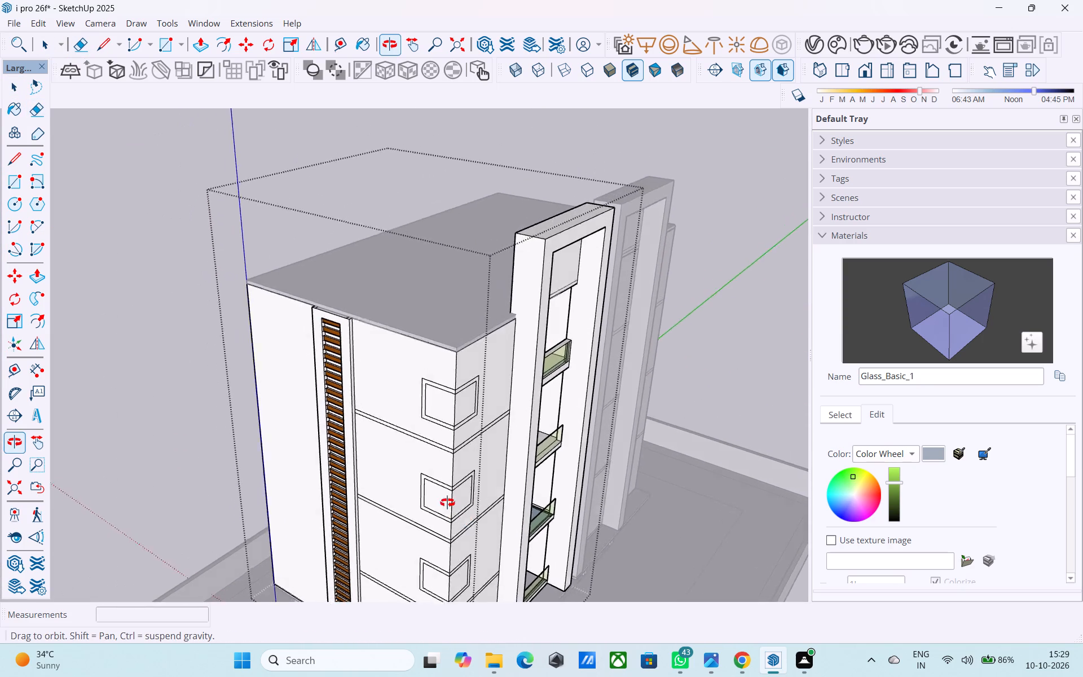
middle_drag(447, 503, 425, 486)
shift+middle_drag(378, 408, 393, 419)
scroll(421, 385, up, 3)
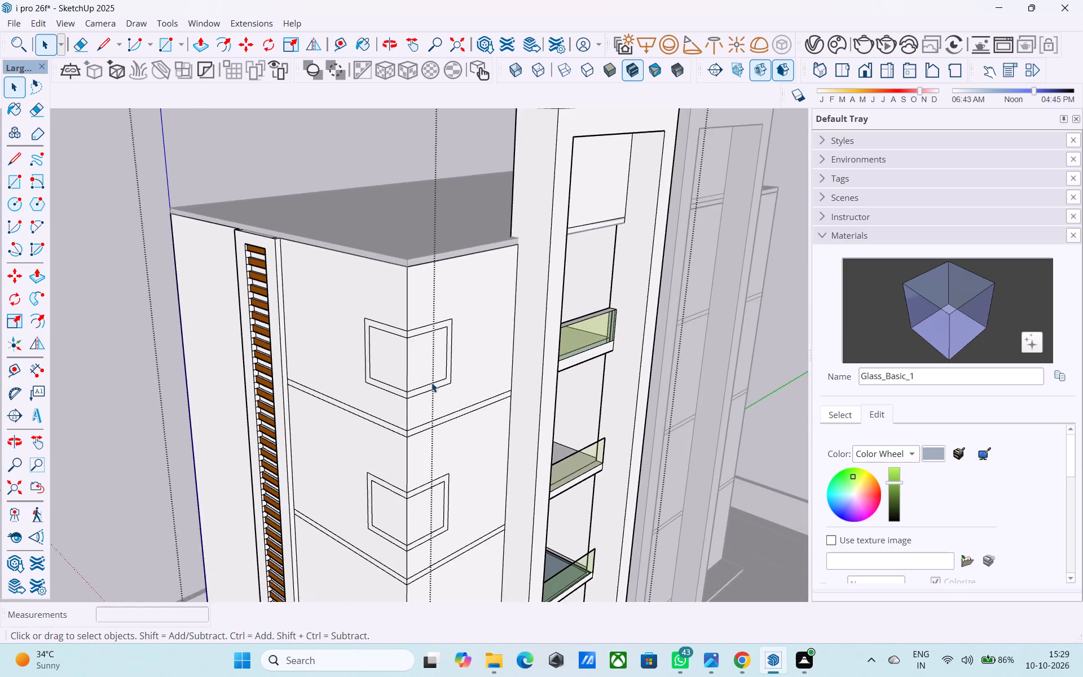
scroll(432, 383, up, 2)
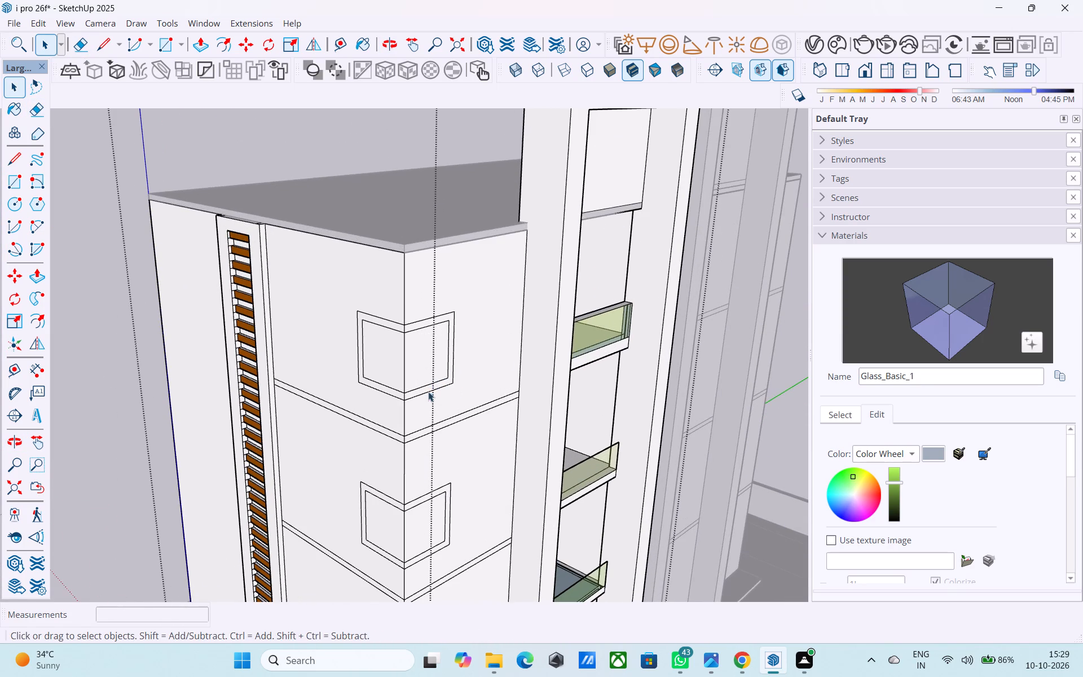
scroll(424, 393, up, 7)
click(423, 393)
key(m)
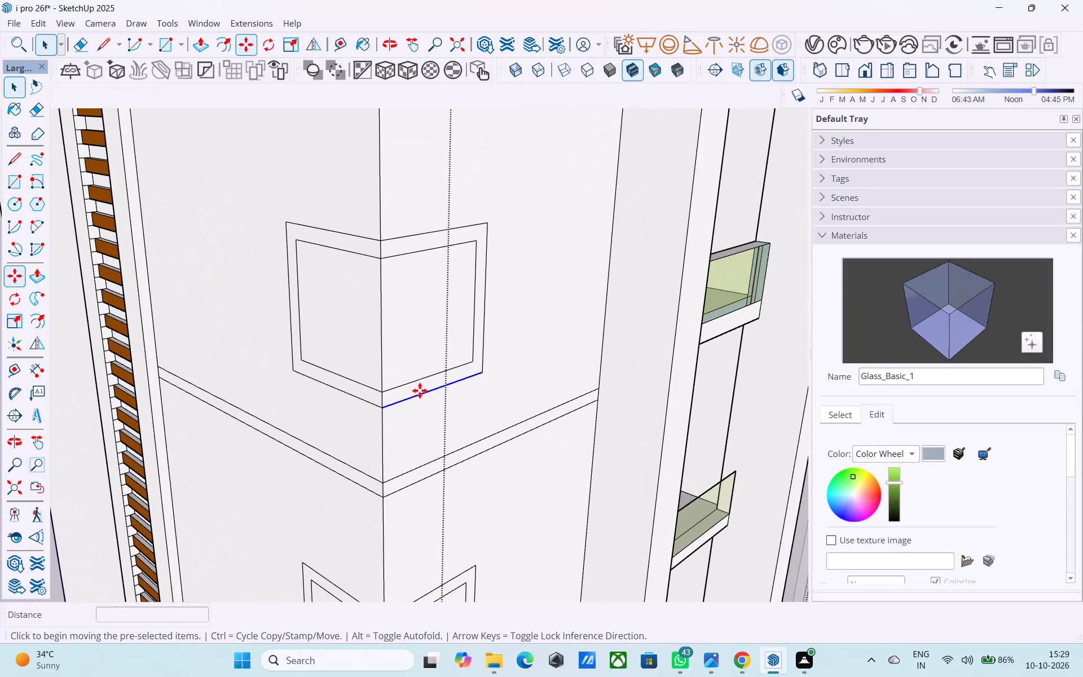
click(390, 410)
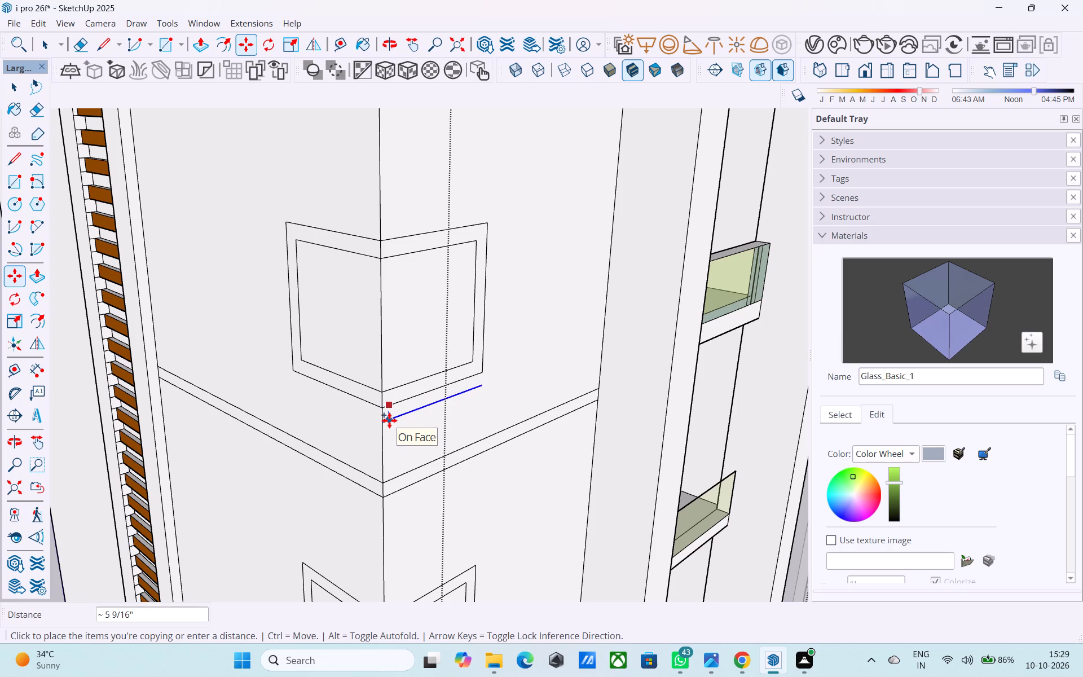
text(6")
key(Return)
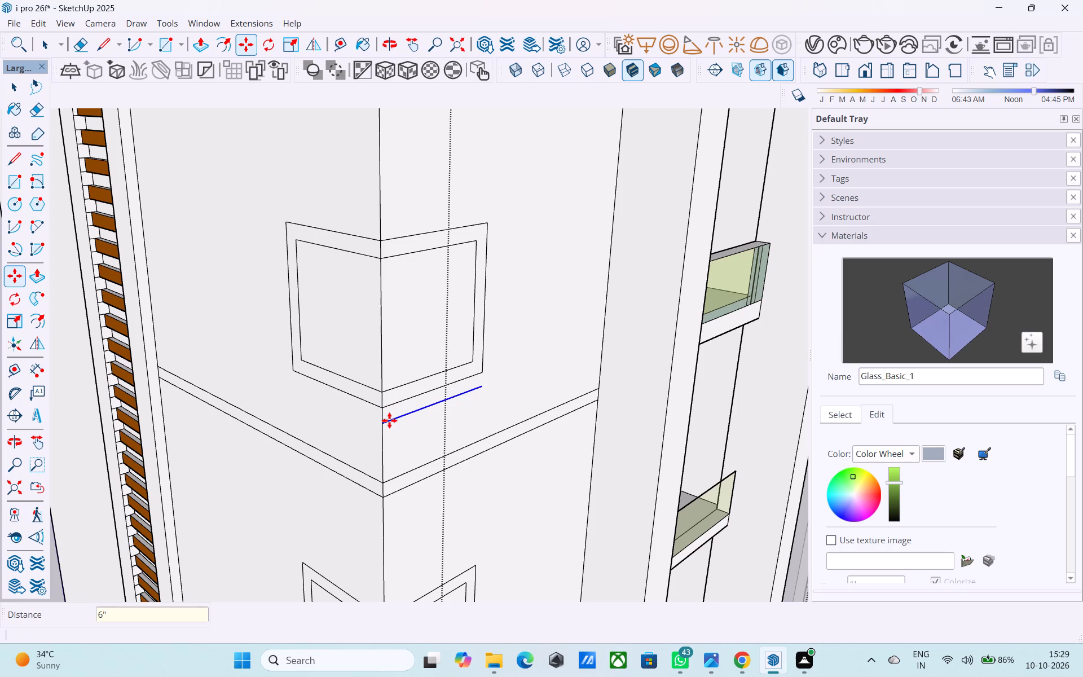
key(space)
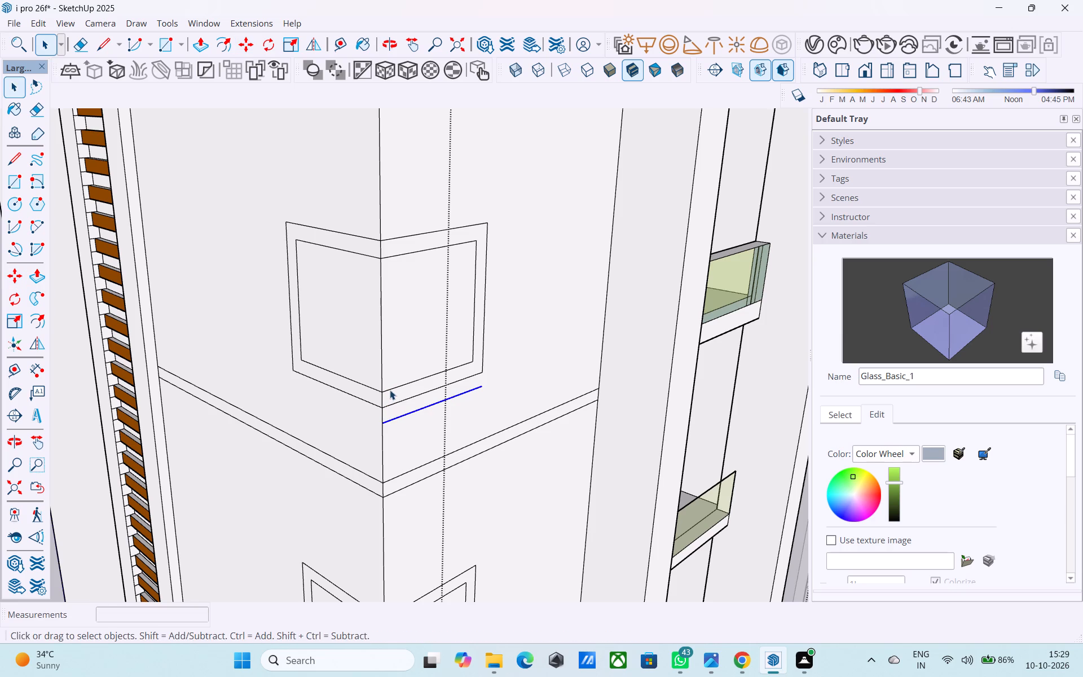
Copy the top corner frame's outer vertical edge 6" outward, away from the corner, on the balcony-side wall.
middle_drag(465, 378, 403, 363)
scroll(551, 415, up, 4)
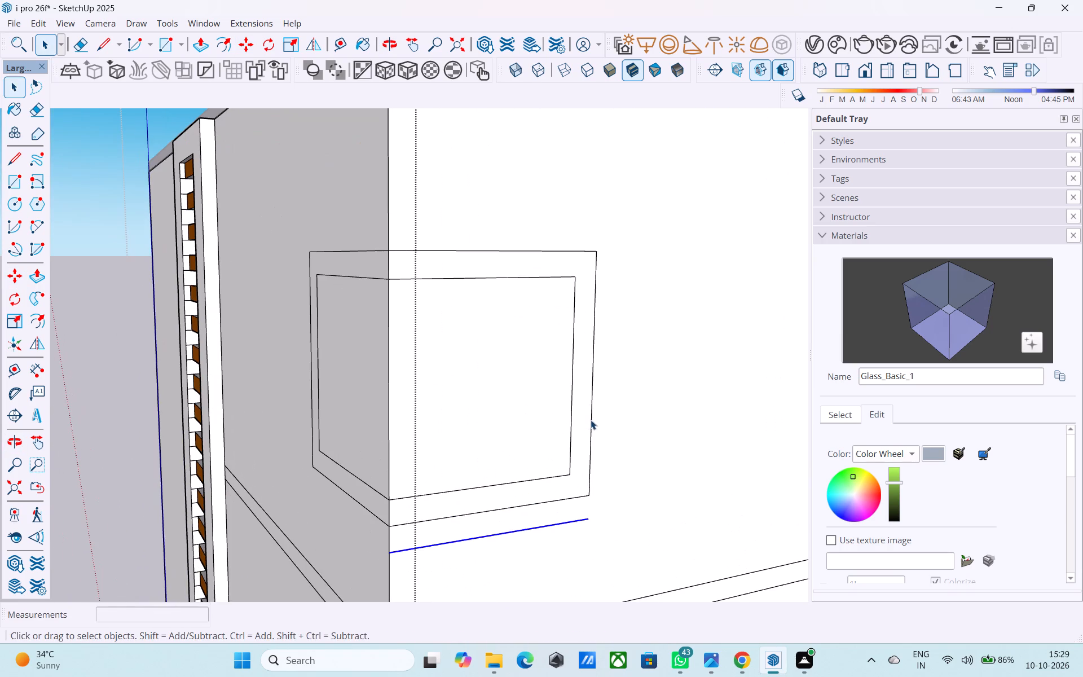
click(592, 419)
key(m)
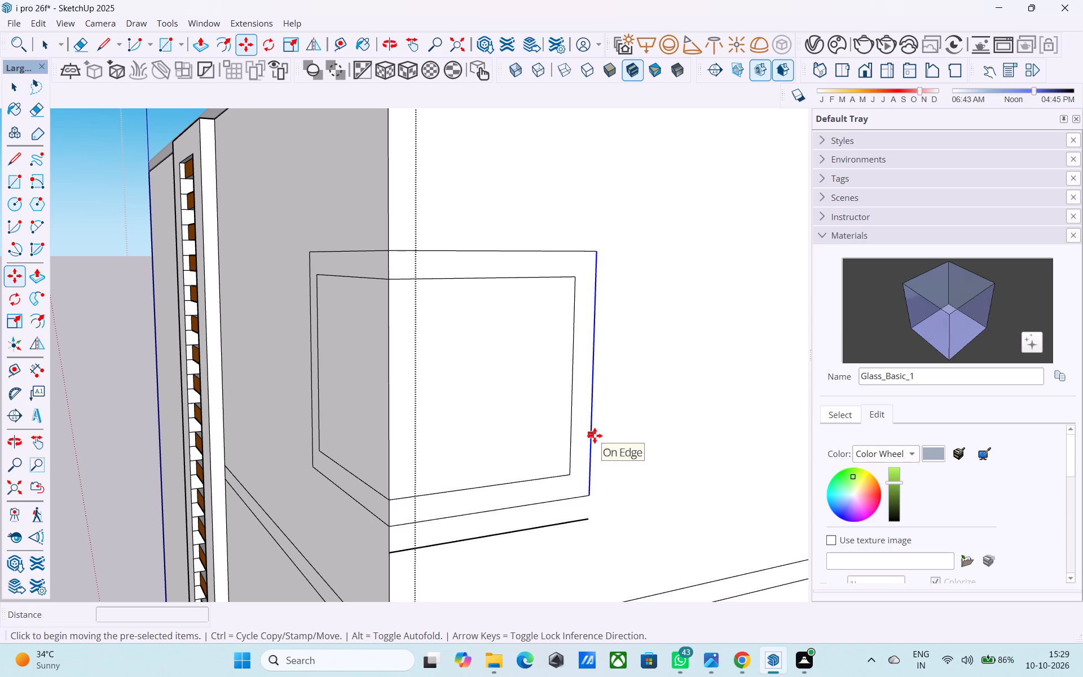
click(589, 500)
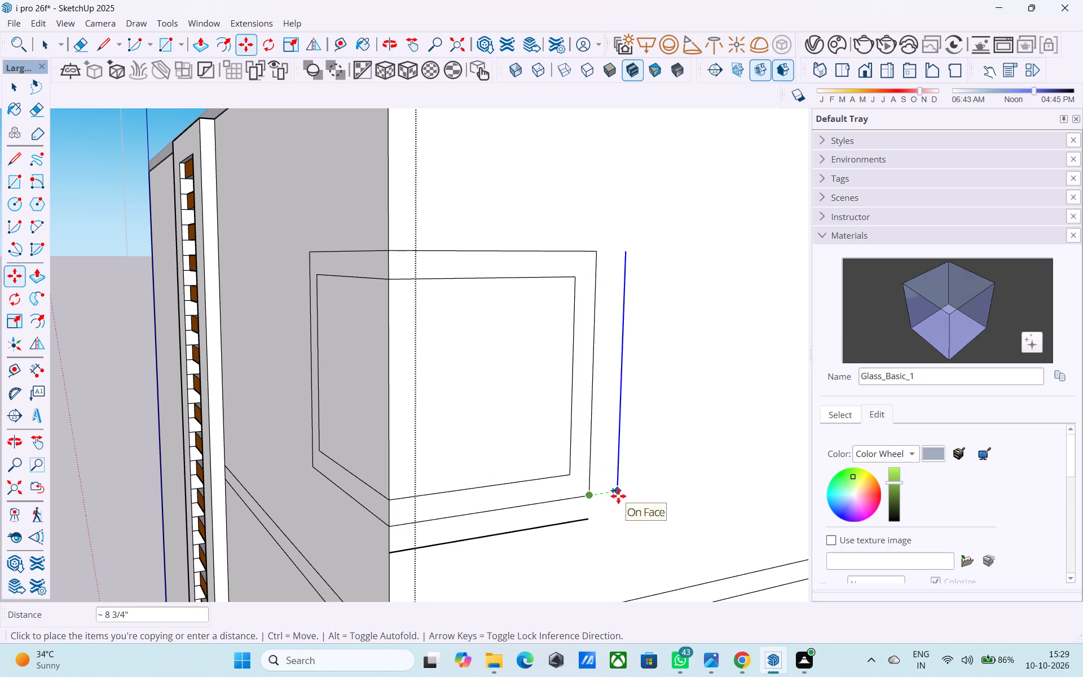
scroll(616, 497, up, 3)
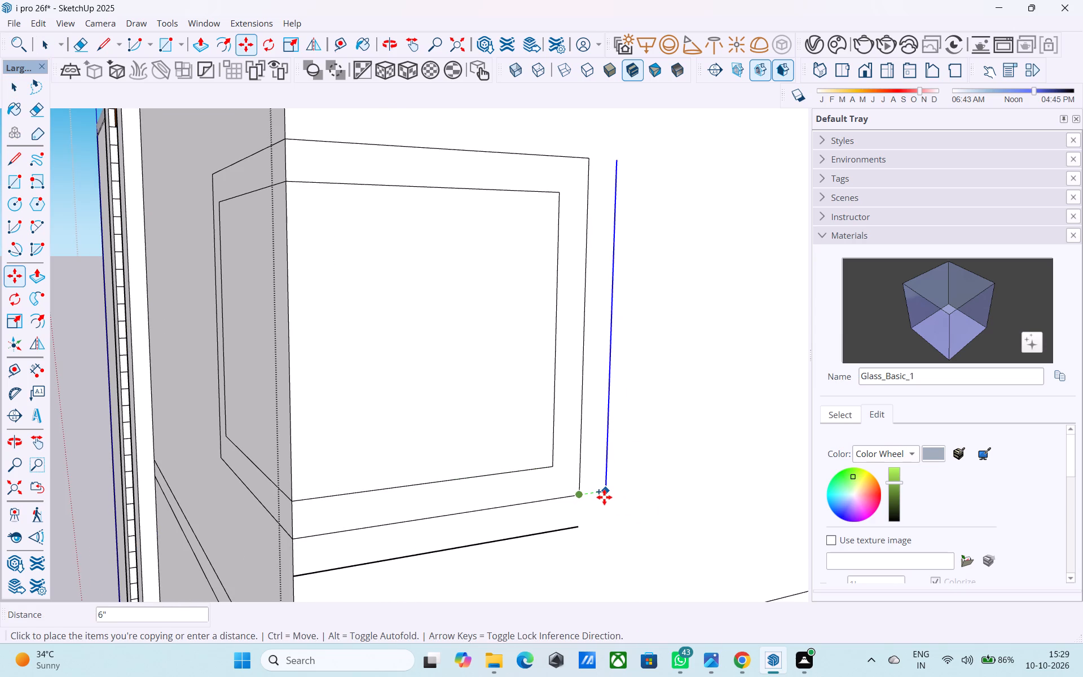
click(604, 497)
scroll(583, 512, down, 5)
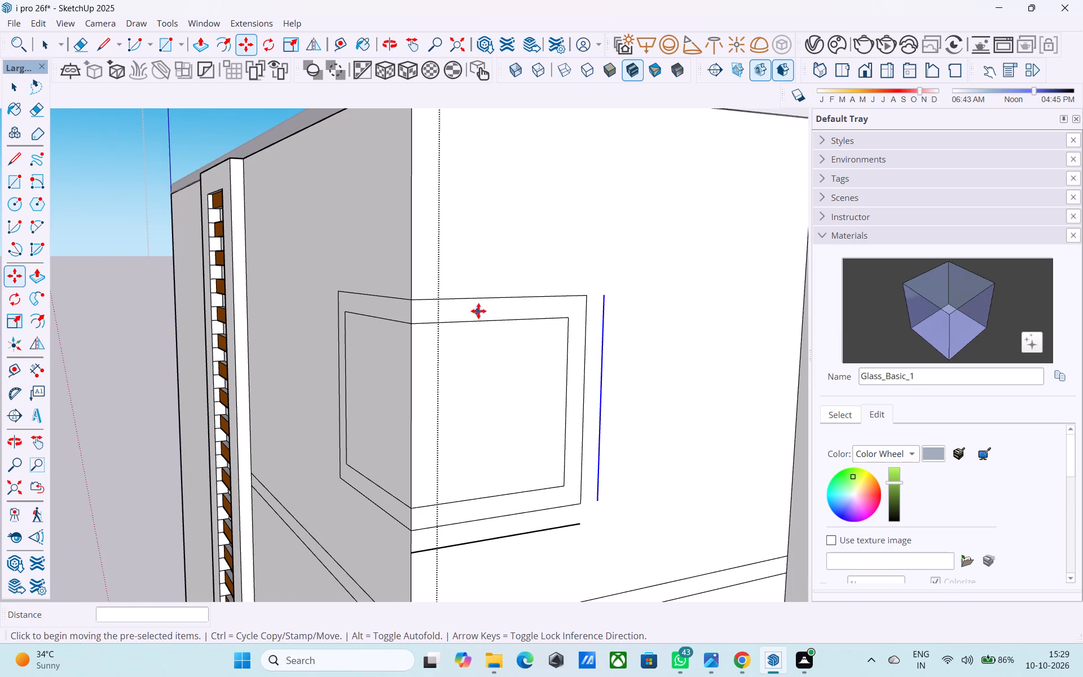
key(space)
Copy the top corner frame's outer top edge 6" upward on the balcony-side wall.
key(m)
key(space)
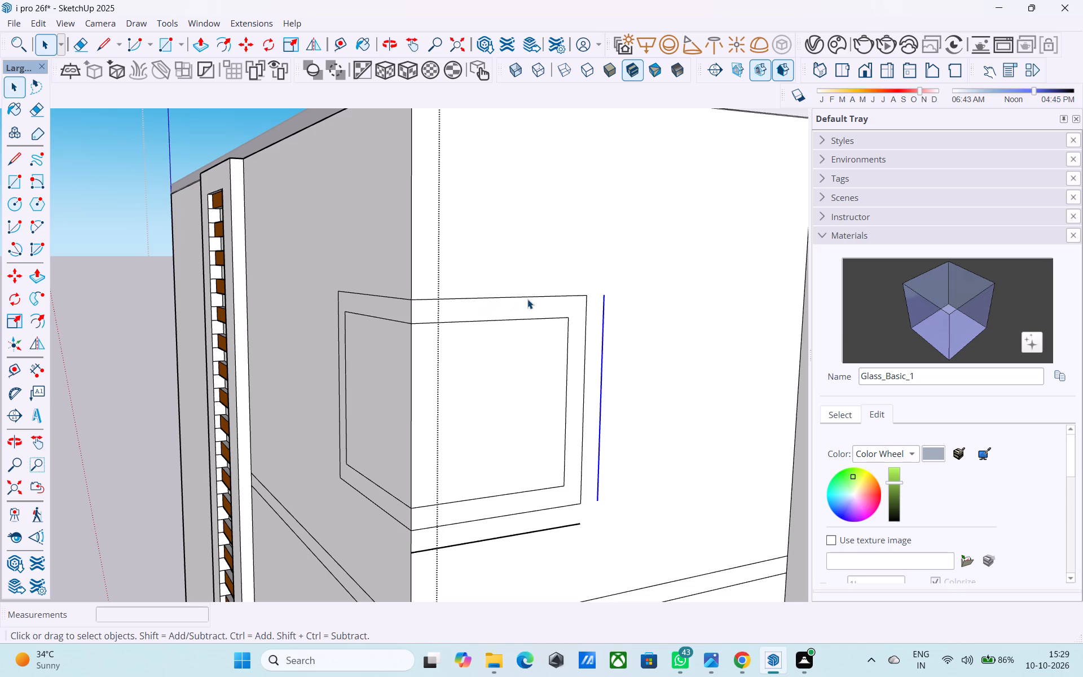
click(527, 296)
key(m)
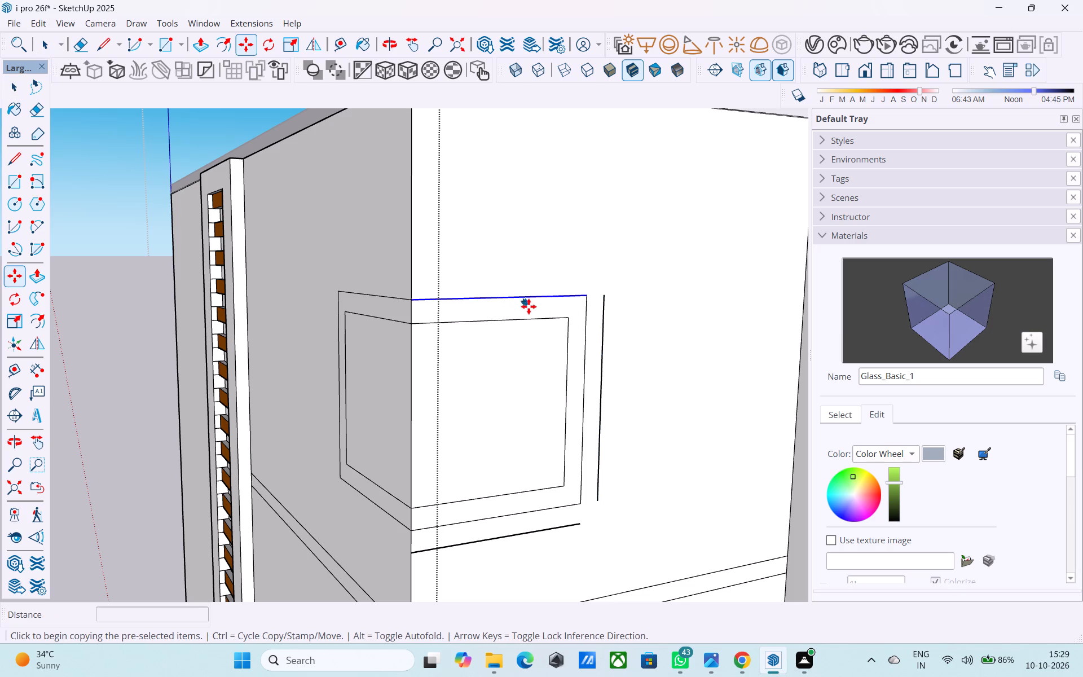
click(587, 300)
click(585, 279)
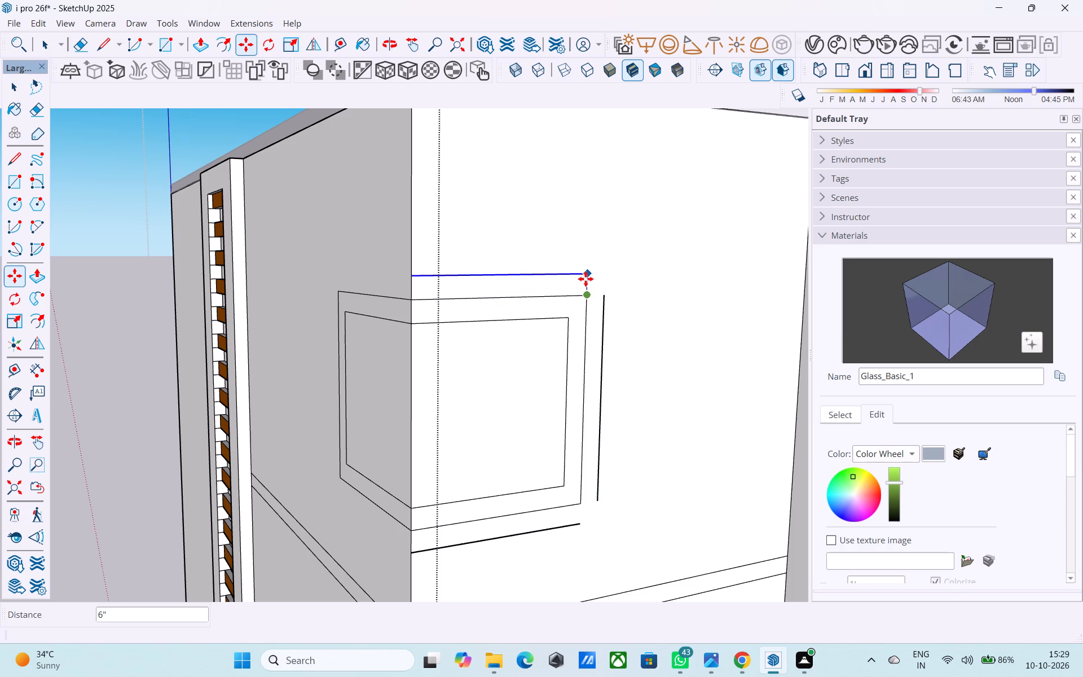
Copy the top corner frame's outer top edge upward on the louvre-side wall, level with the copied line around the corner.
middle_drag(377, 336, 592, 359)
key(space)
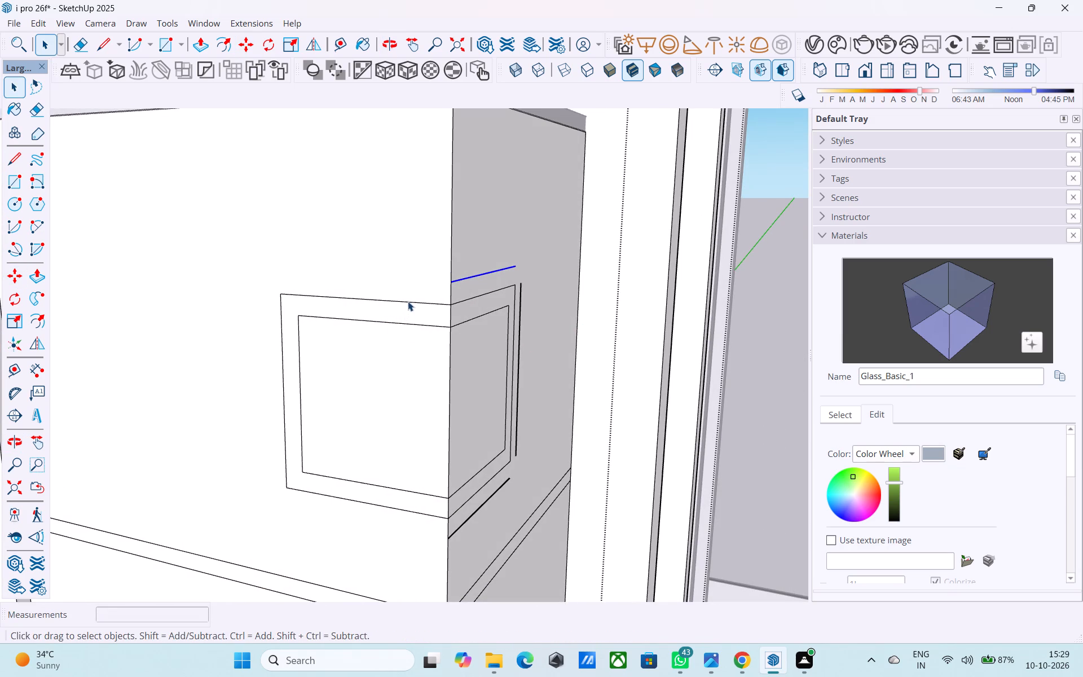
click(408, 301)
key(m)
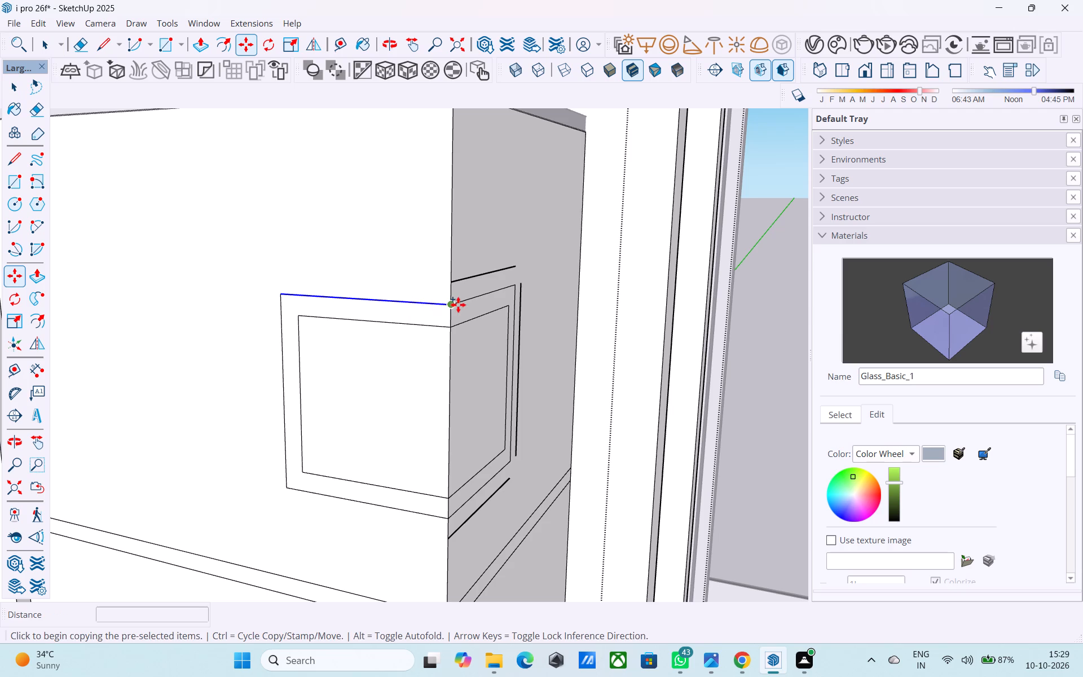
click(458, 304)
click(454, 283)
key(space)
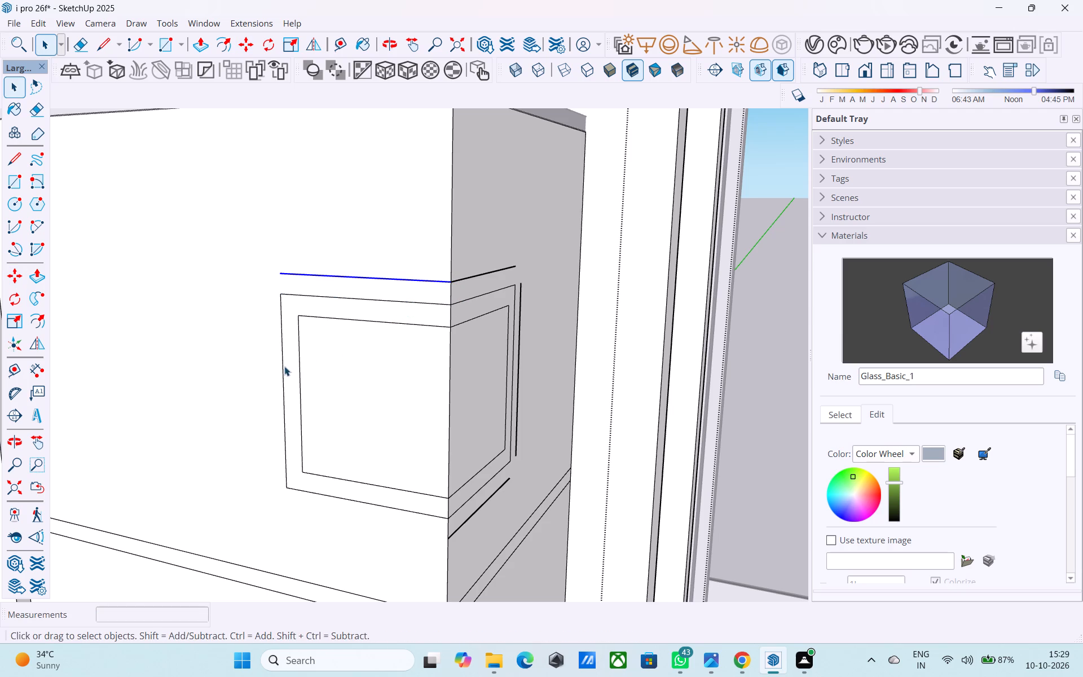
Copy the top corner frame's outer vertical edge 6" outward, away from the corner, on the louvre-side wall.
click(283, 366)
key(m)
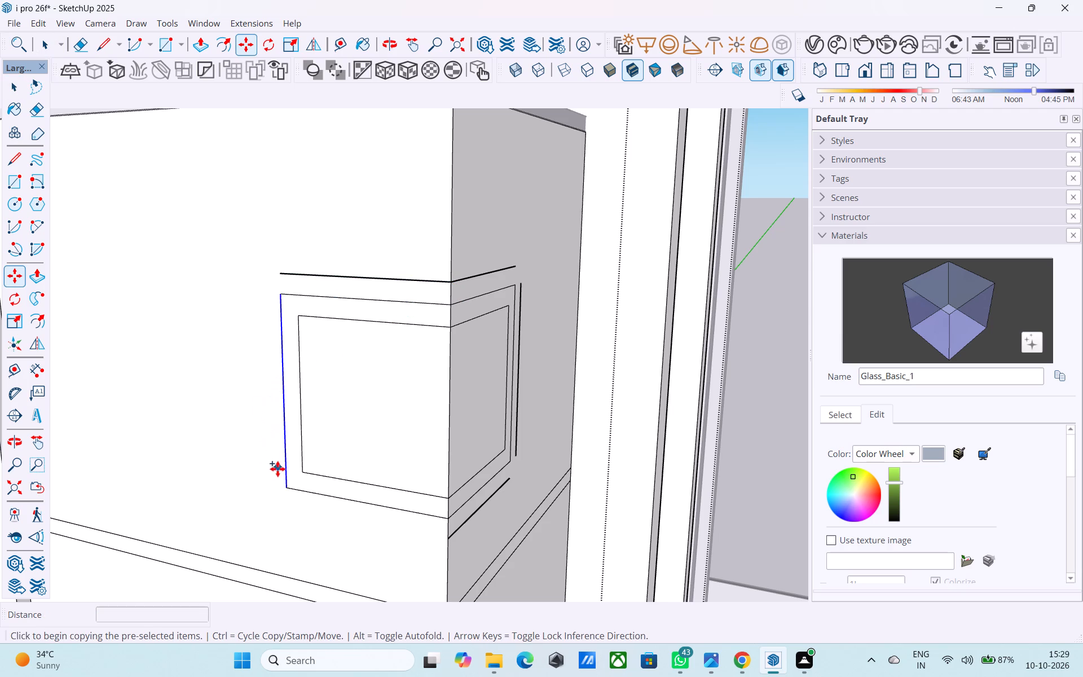
click(285, 490)
click(272, 490)
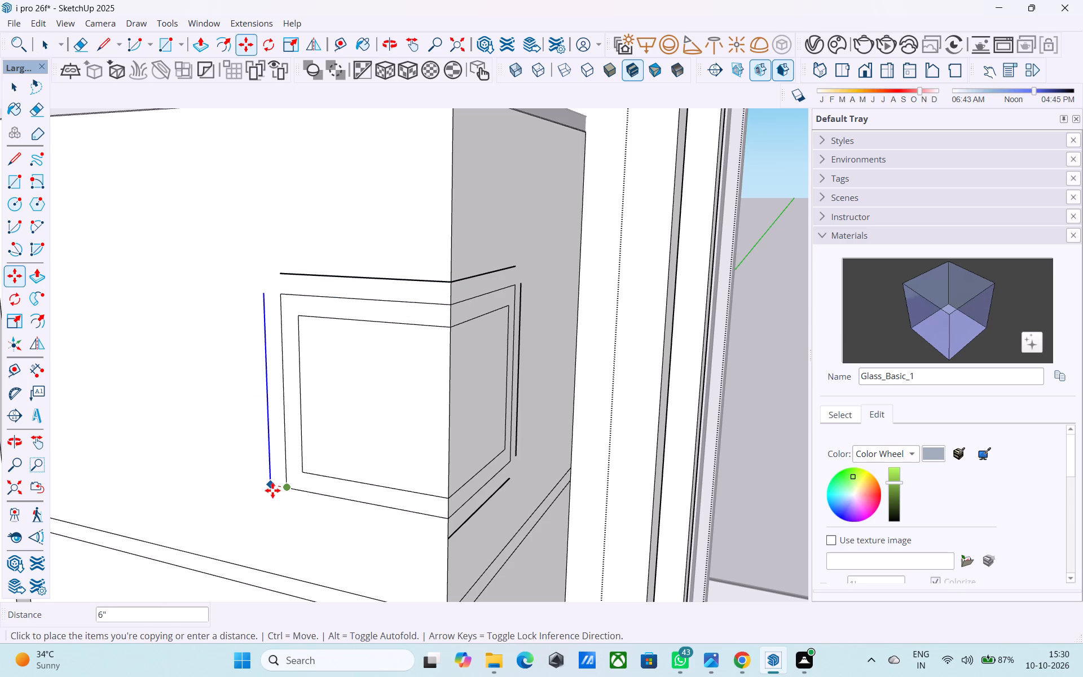
scroll(309, 496, up, 4)
key(space)
Copy the top corner frame's outer bottom edge 6" downward on the louvre-side wall, meeting the copied line around the corner.
click(308, 490)
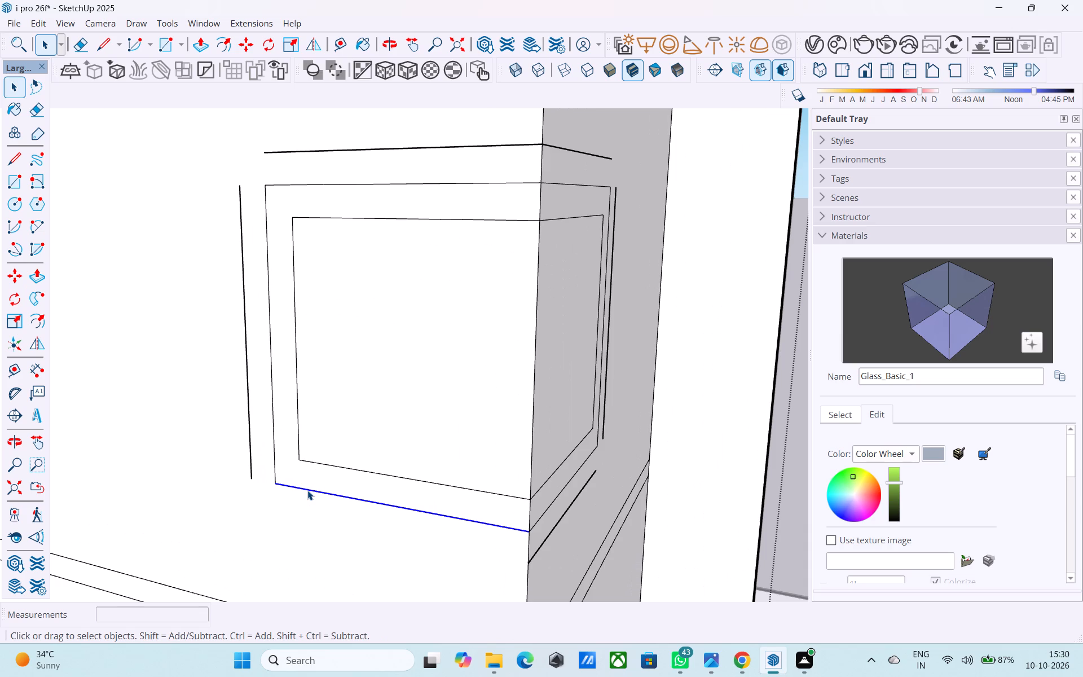
key(m)
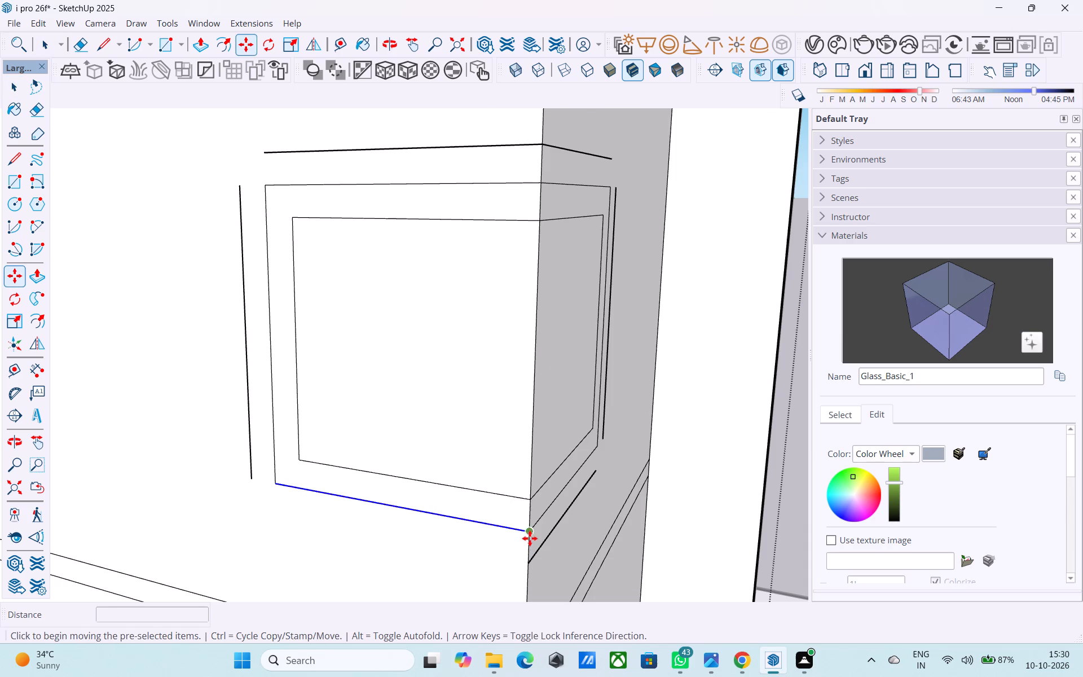
click(530, 535)
click(529, 566)
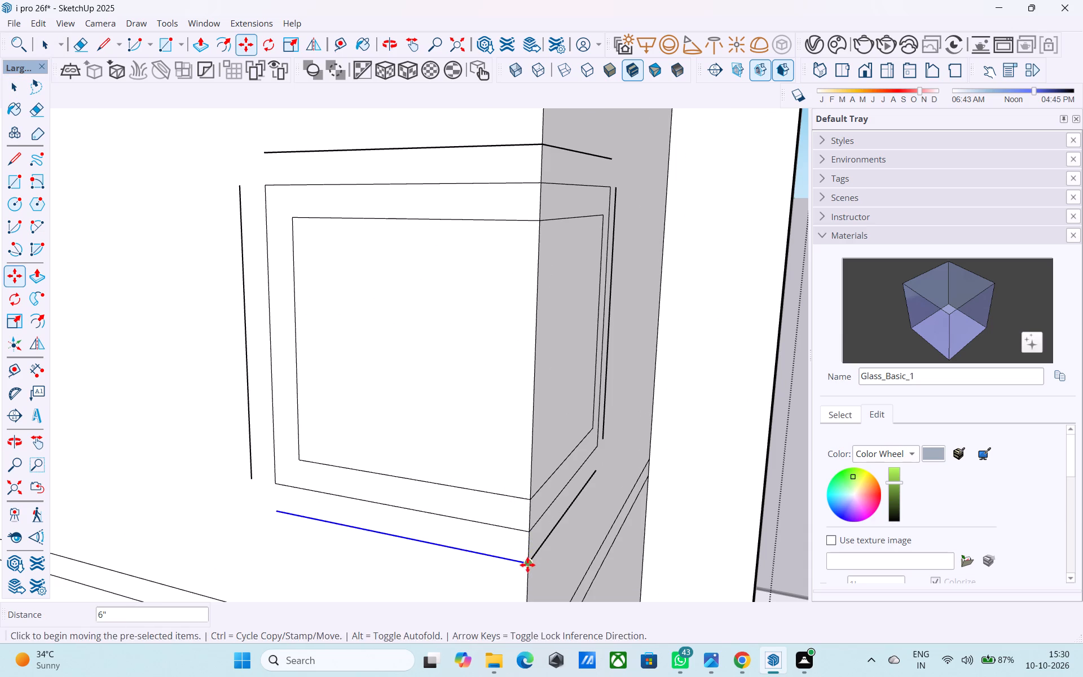
key(space)
Extend the copied bottom and outer vertical lines on the louvre-side wall until they cross at the outline's lower outer corner.
key(l)
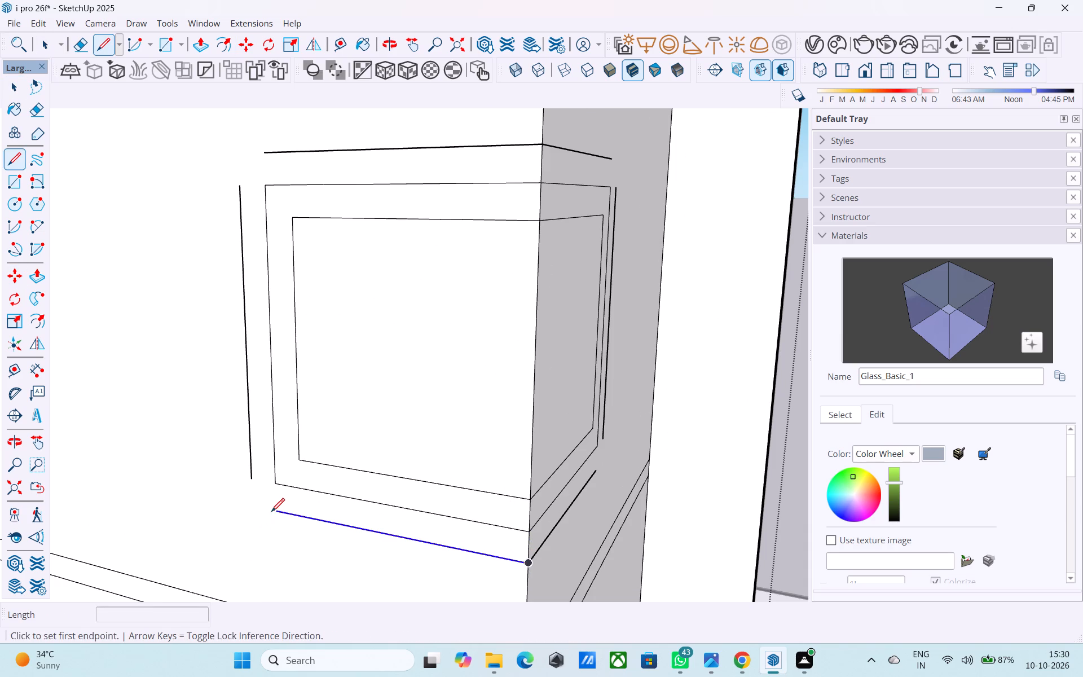
click(276, 514)
key(space)
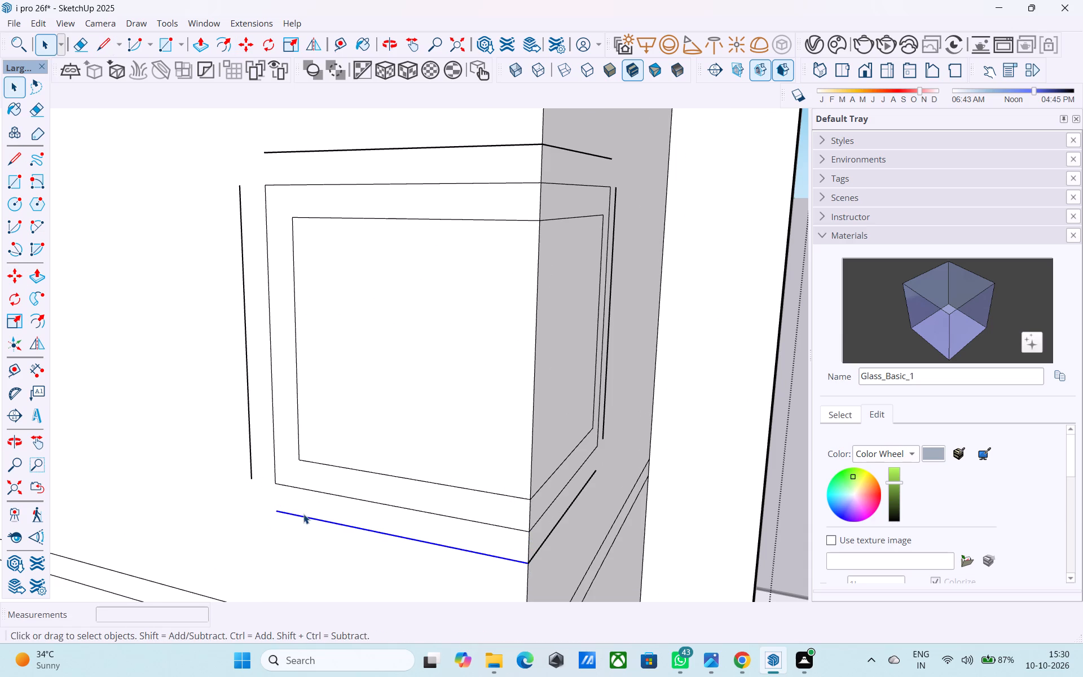
key(l)
middle_drag(305, 513, 447, 462)
scroll(266, 543, up, 3)
click(276, 521)
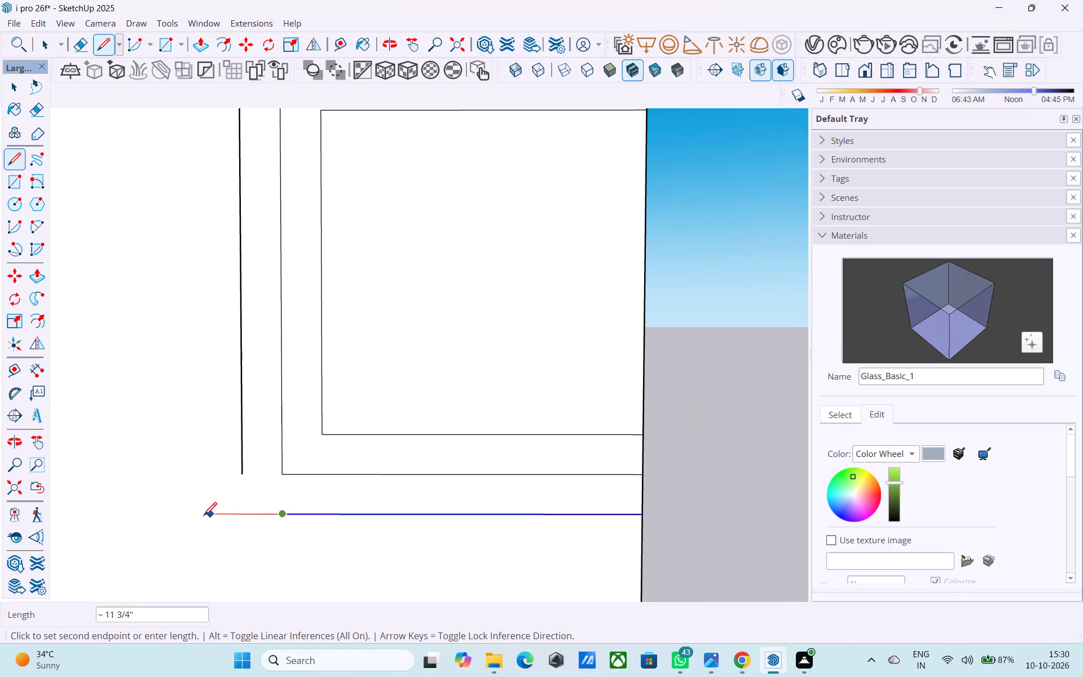
click(197, 518)
key(l)
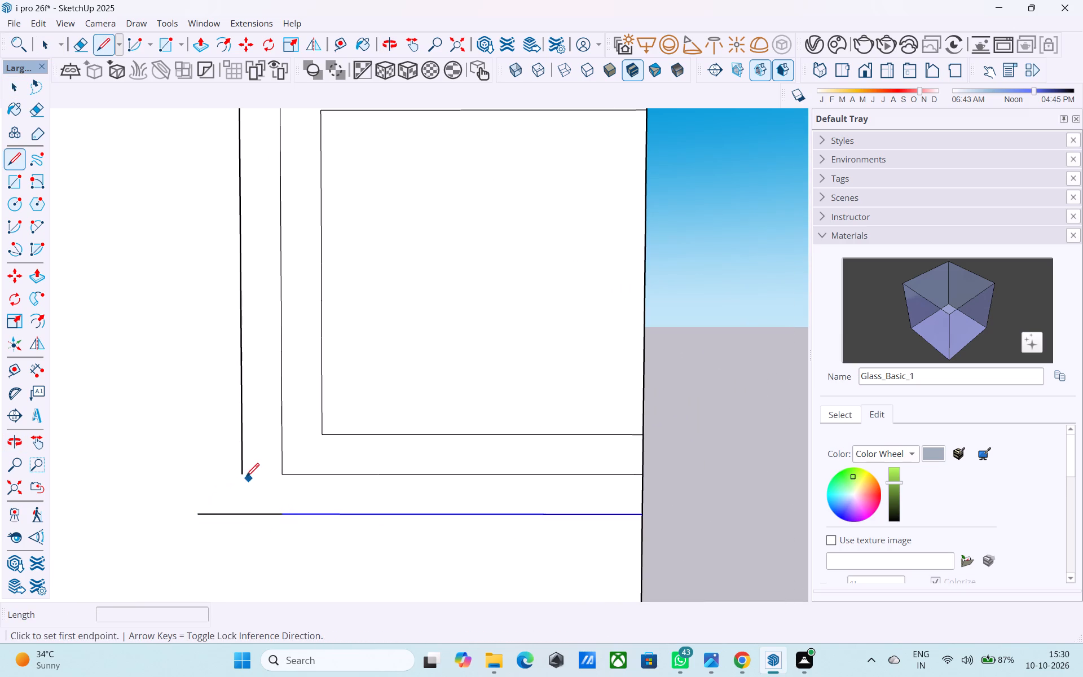
click(239, 472)
click(241, 547)
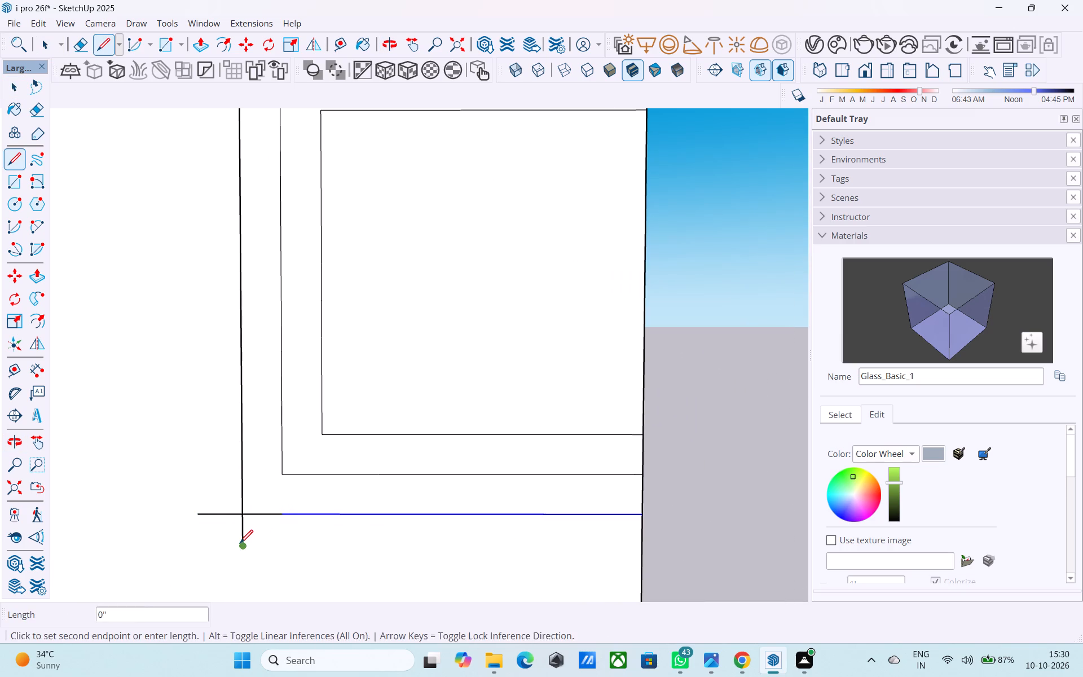
Erase the line overhangs beyond the crossing at the outline's lower outer corner on the louvre-side wall.
key(e)
drag(227, 518, 234, 529)
click(222, 538)
drag(227, 509, 236, 526)
drag(255, 539, 234, 538)
Extend the louvre-side outline's outer vertical line upward and join it to the copied top line with a level 6" line.
scroll(280, 576, down, 7)
key(space)
scroll(297, 296, up, 3)
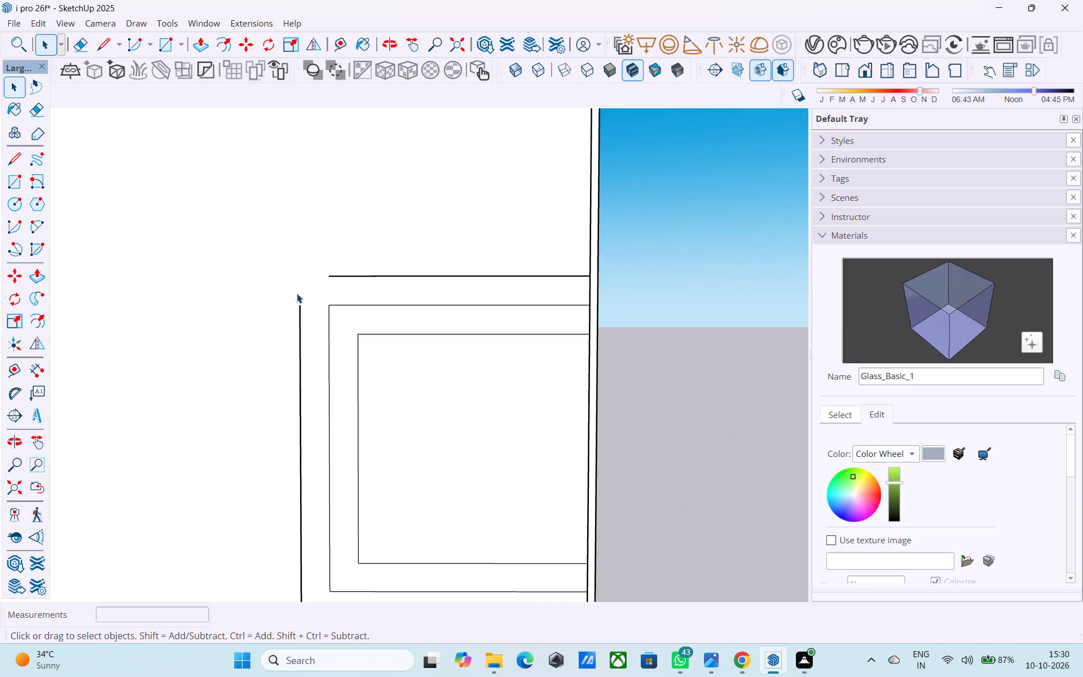
key(l)
click(304, 307)
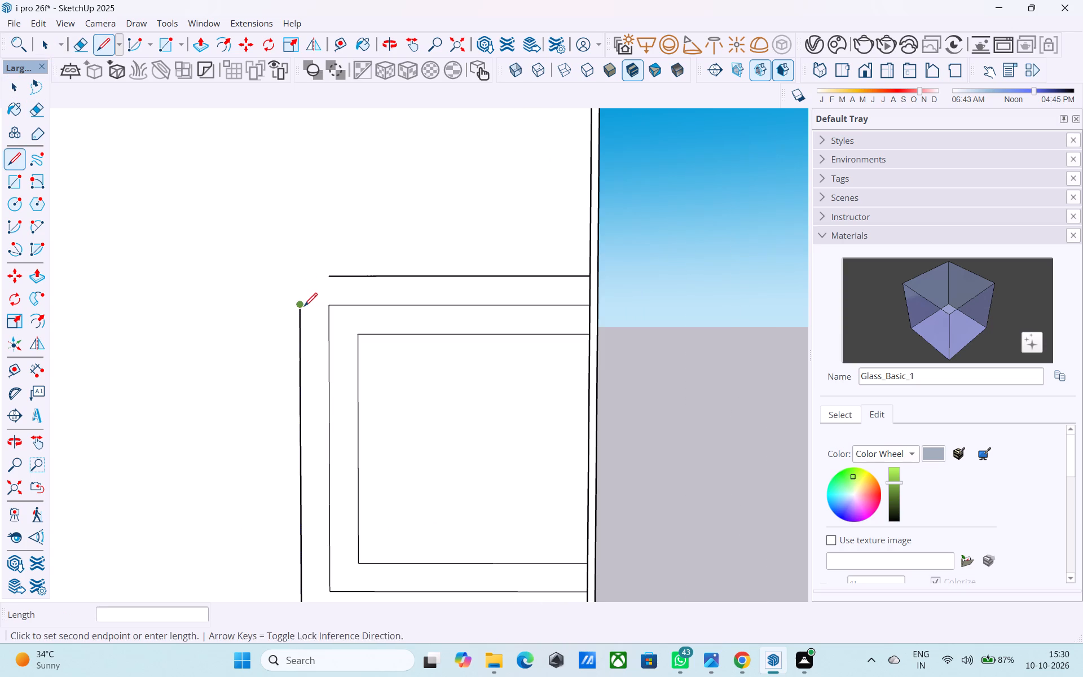
click(300, 245)
click(329, 276)
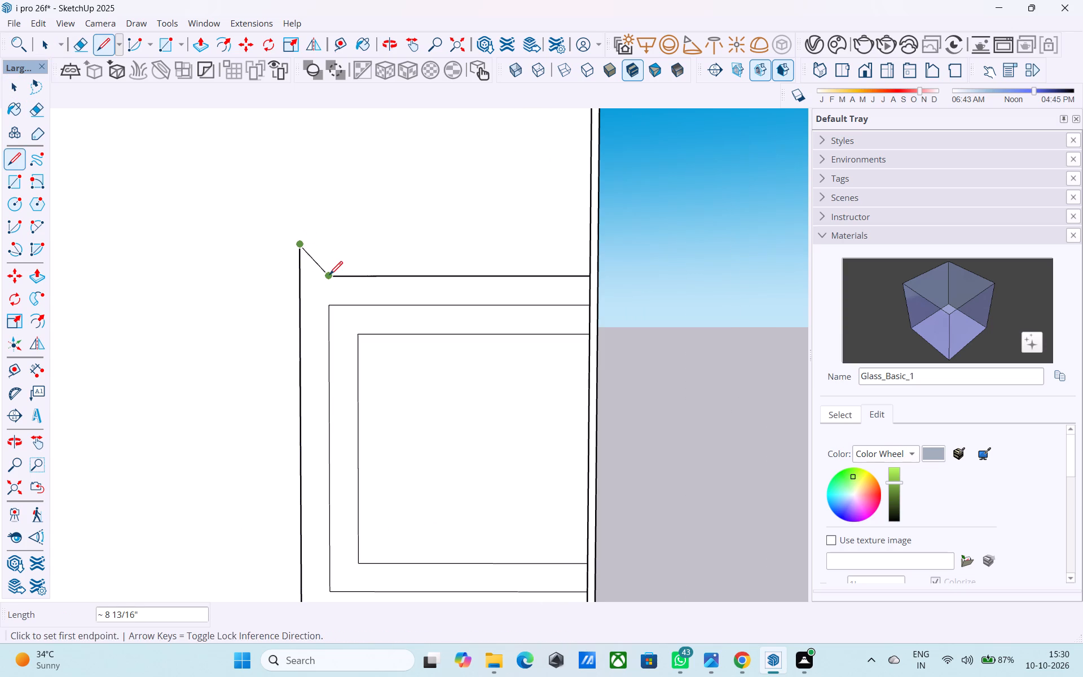
click(300, 278)
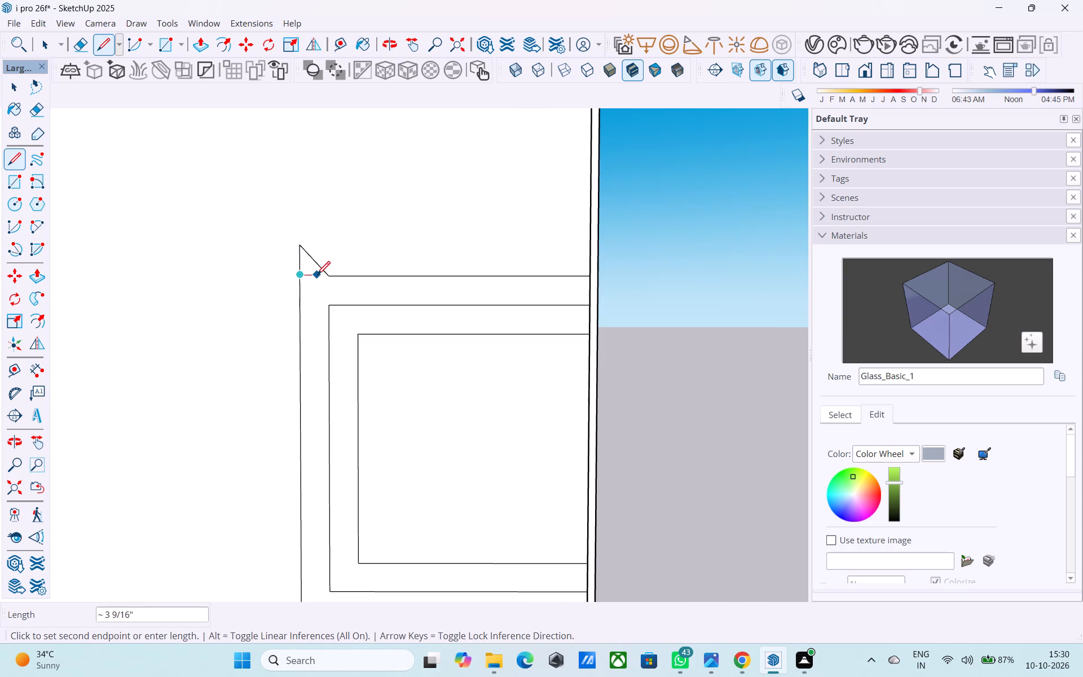
scroll(323, 277, up, 5)
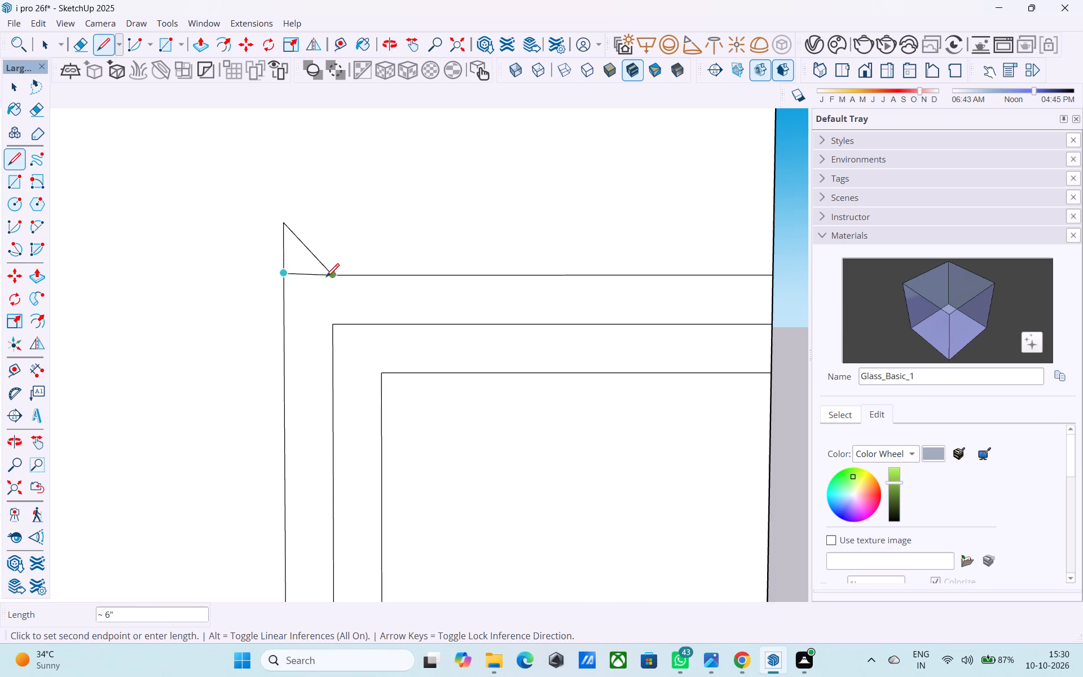
click(333, 280)
scroll(302, 285, up, 13)
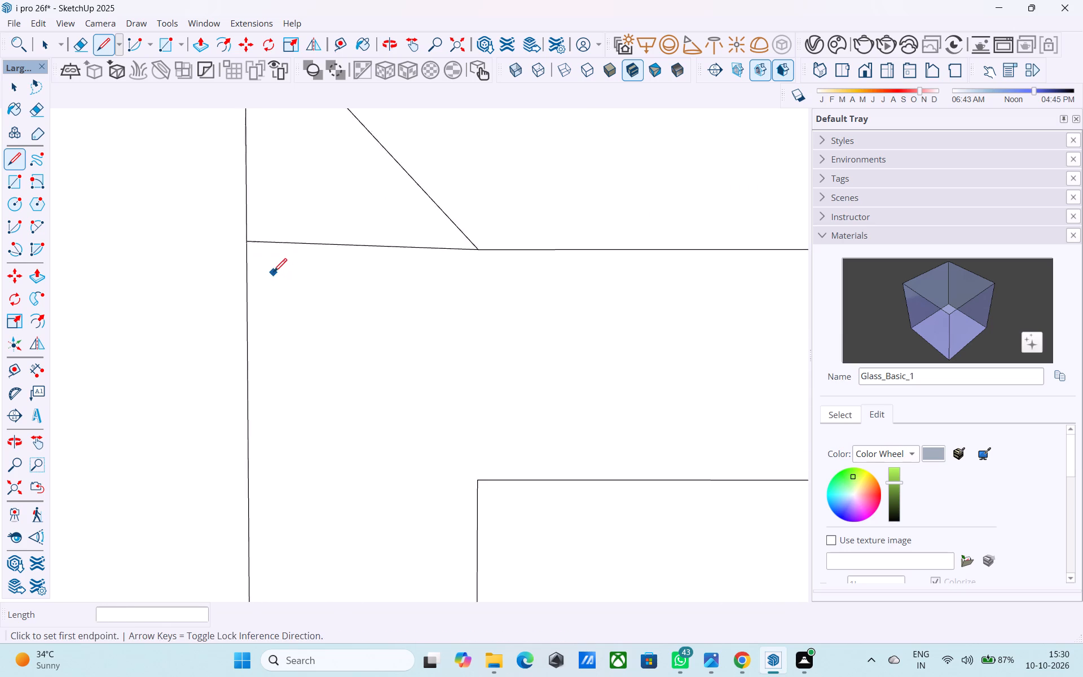
scroll(274, 273, up, 10)
scroll(230, 237, down, 5)
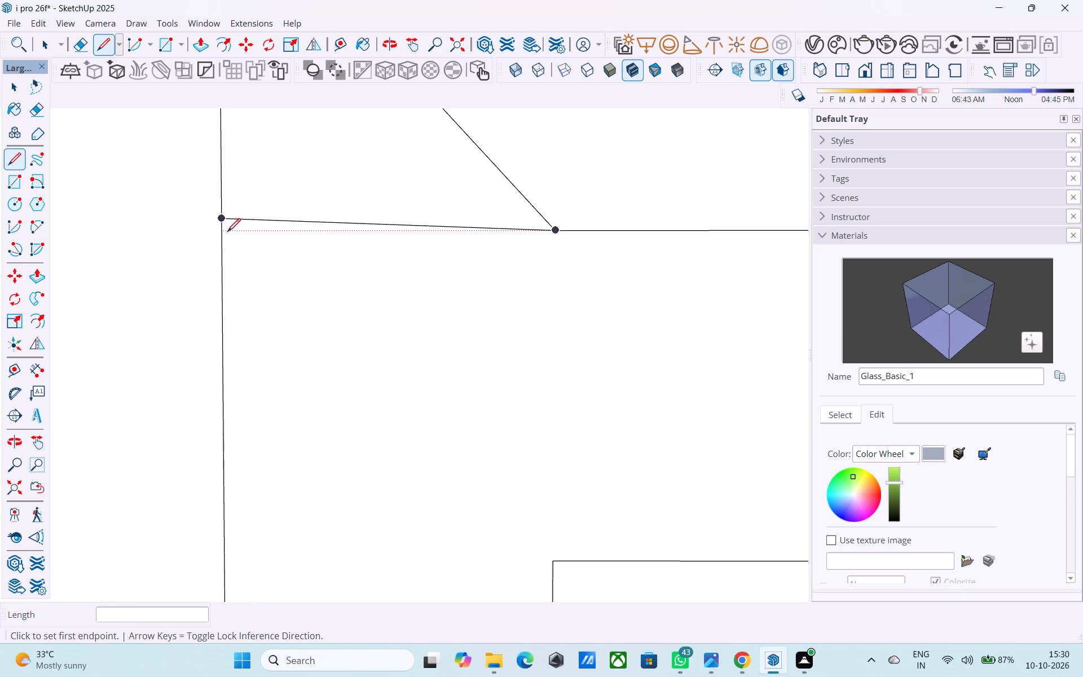
click(221, 232)
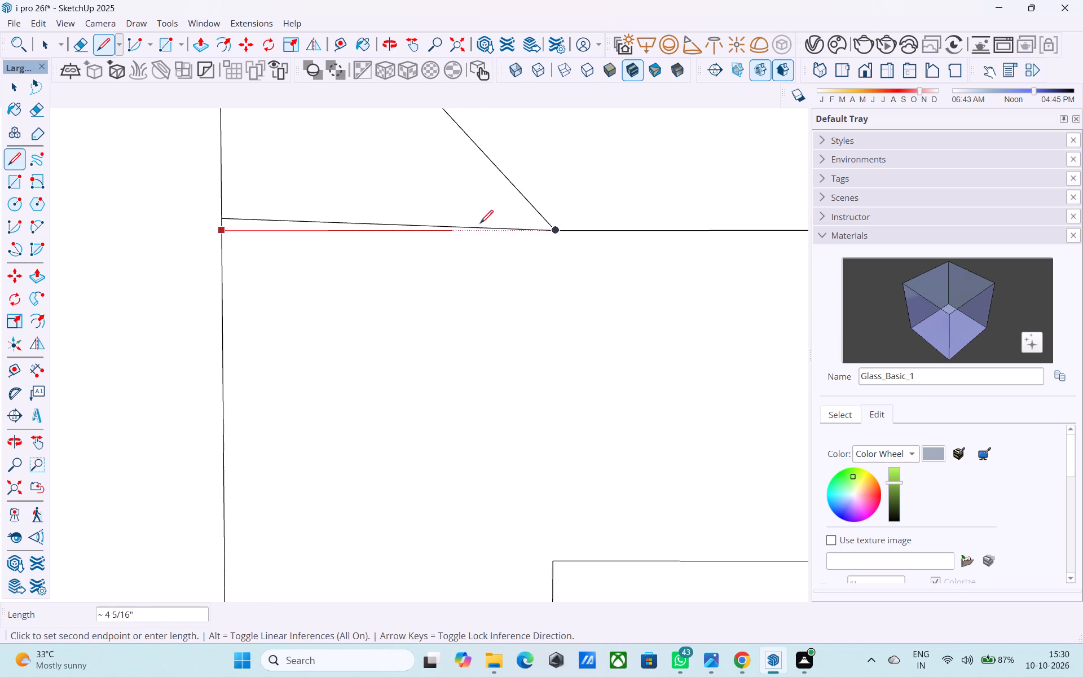
click(550, 235)
Erase the stray diagonal, the slanted line and the vertical overhang at the louvre-side outline's upper outer corner.
key(e)
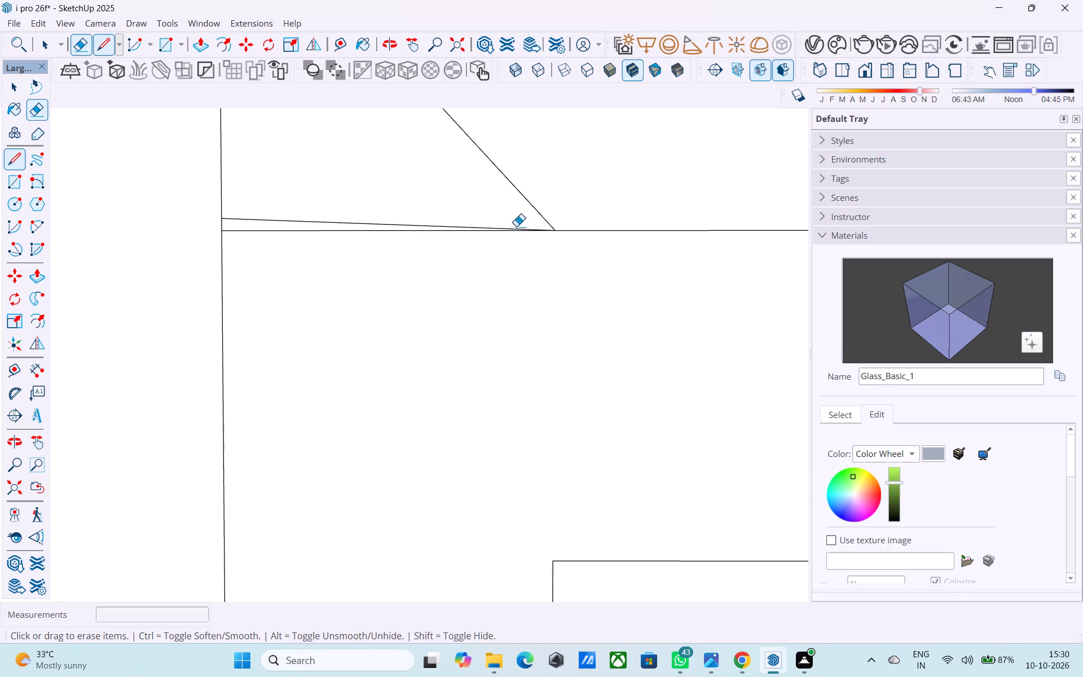
drag(516, 184, 509, 187)
drag(245, 226, 242, 220)
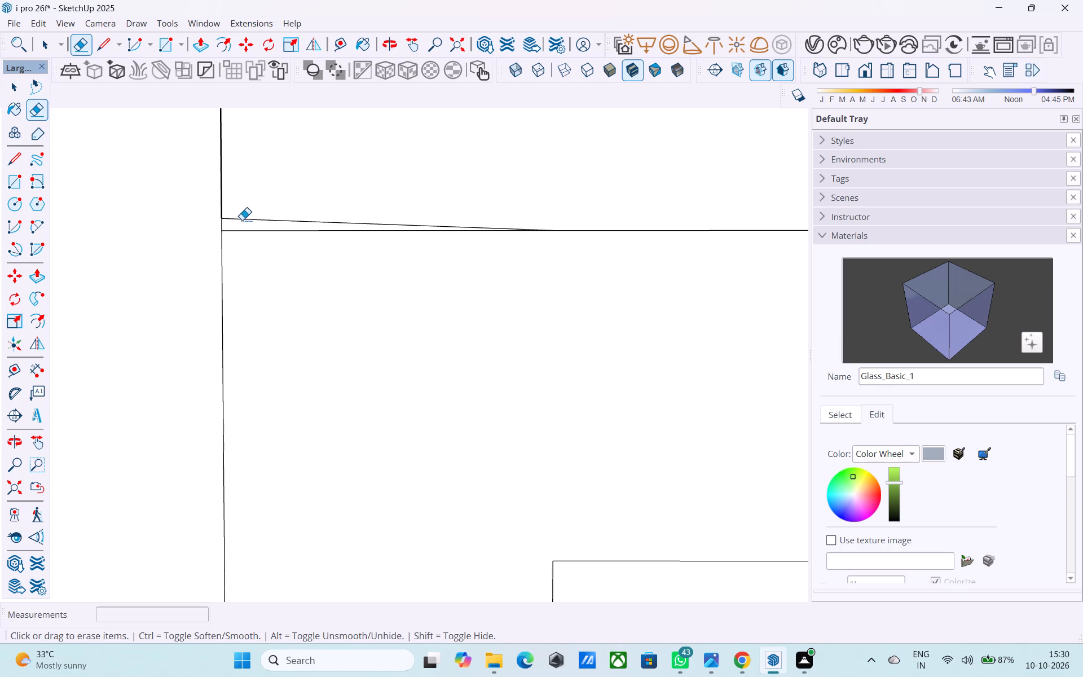
drag(242, 220, 244, 214)
click(225, 212)
Extend the balcony-side outline's outer vertical line upward and its top line outward until they cross at the upper outer corner.
scroll(221, 216, down, 14)
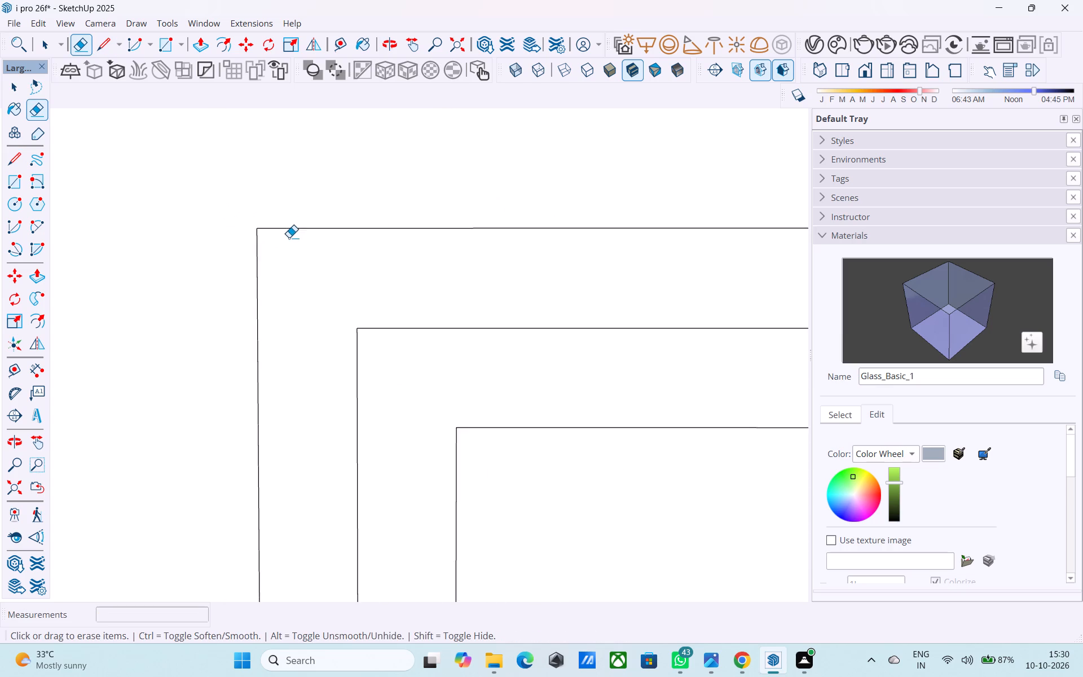
scroll(289, 238, down, 18)
middle_drag(464, 293, 328, 324)
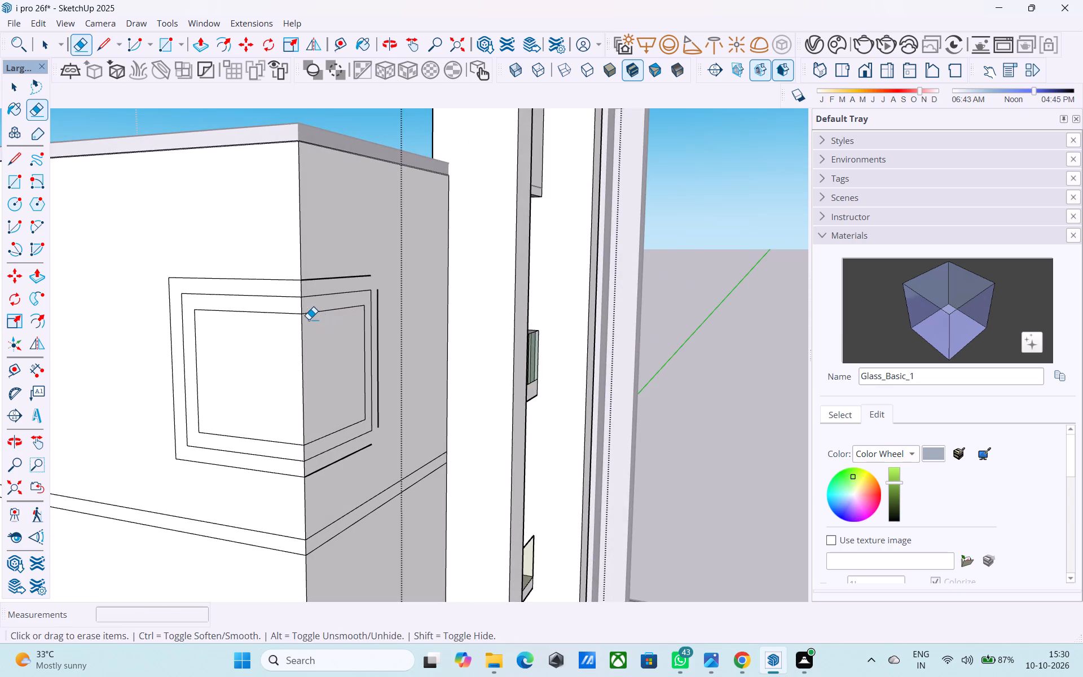
middle_drag(297, 314, 224, 320)
shift+middle_drag(400, 294, 363, 315)
scroll(461, 318, up, 2)
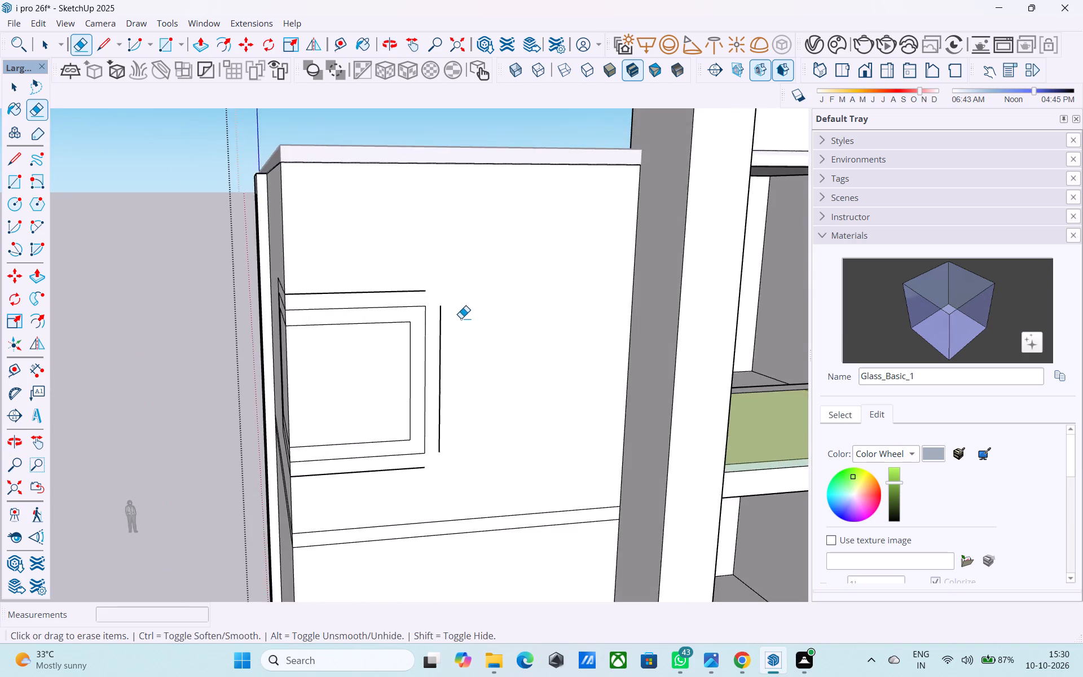
scroll(461, 318, up, 3)
key(space)
key(l)
click(425, 297)
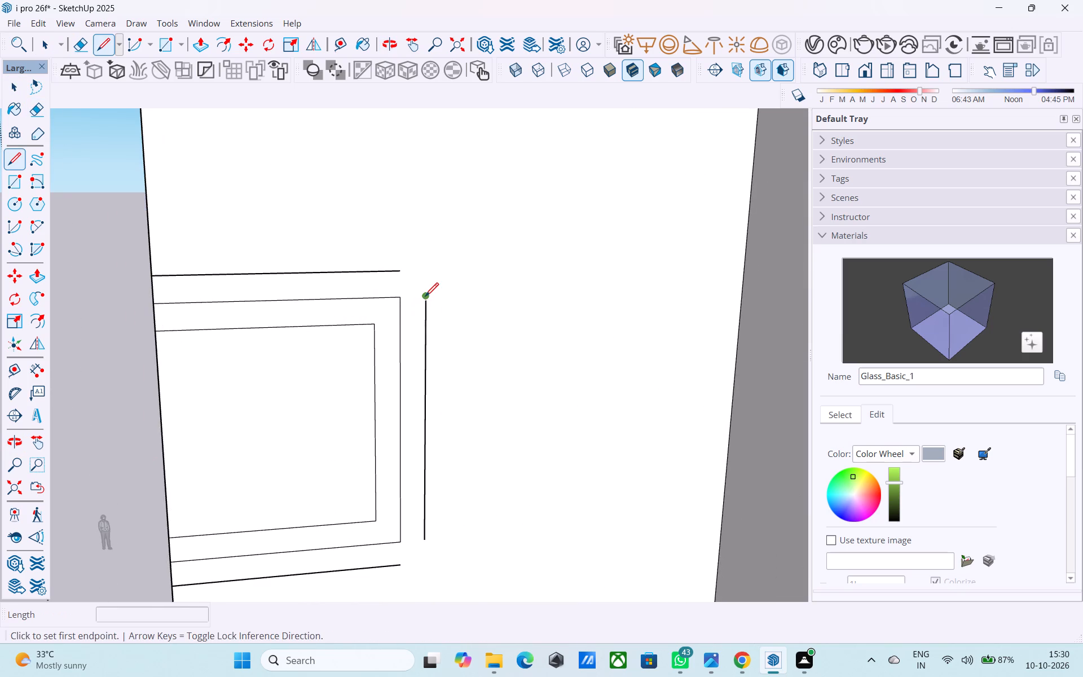
click(422, 236)
key(space)
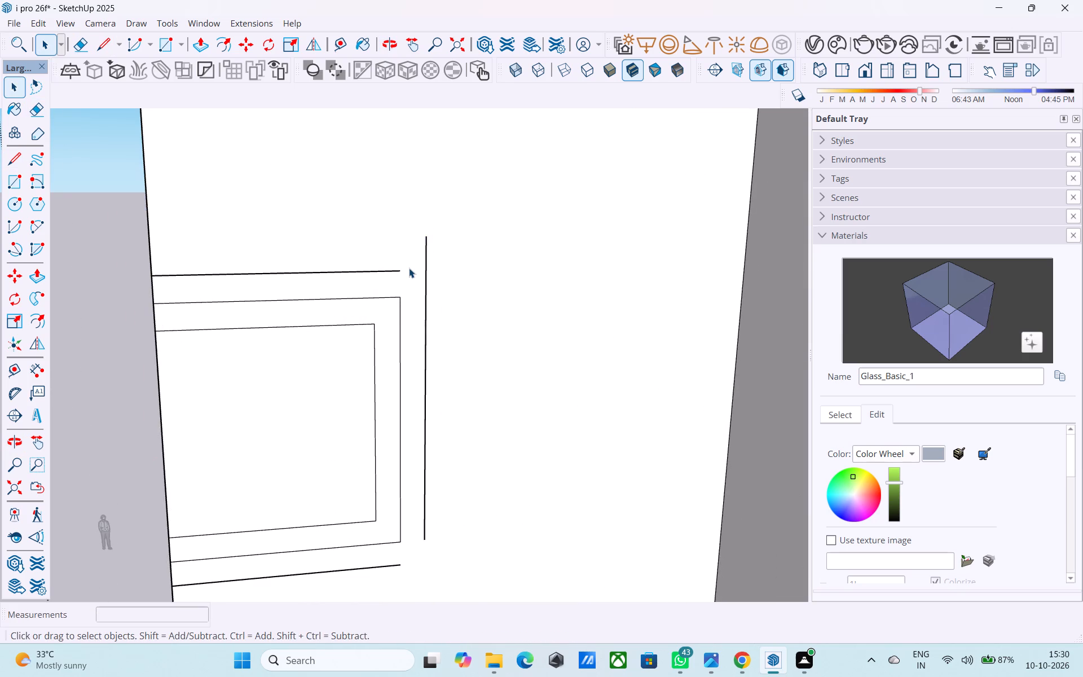
key(l)
click(400, 276)
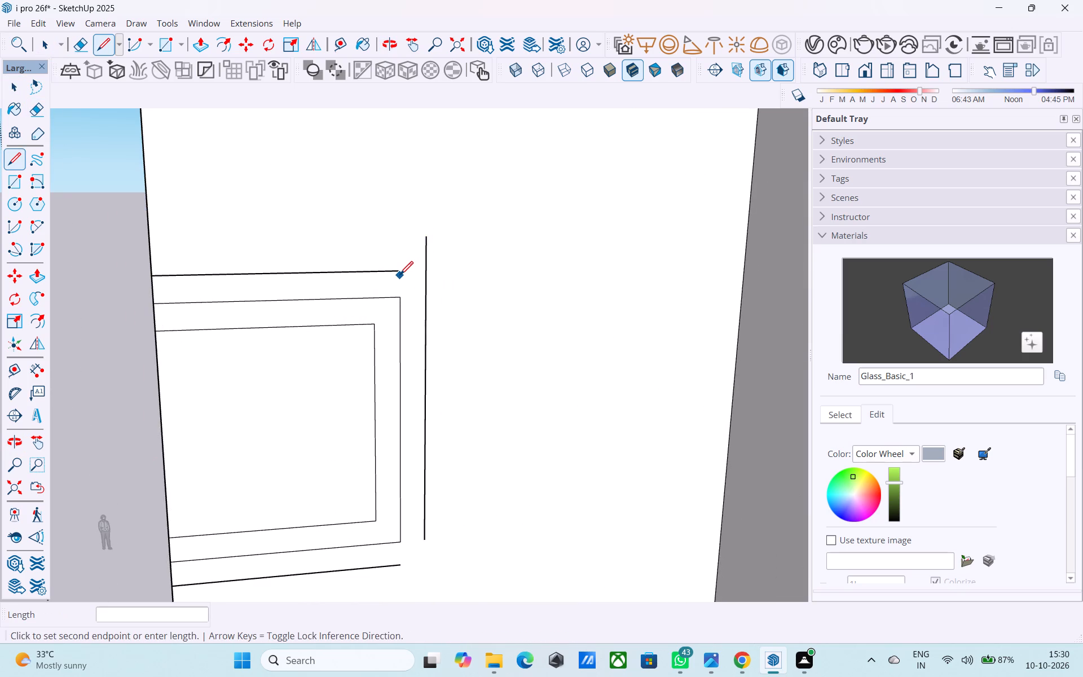
key(l)
scroll(398, 271, up, 4)
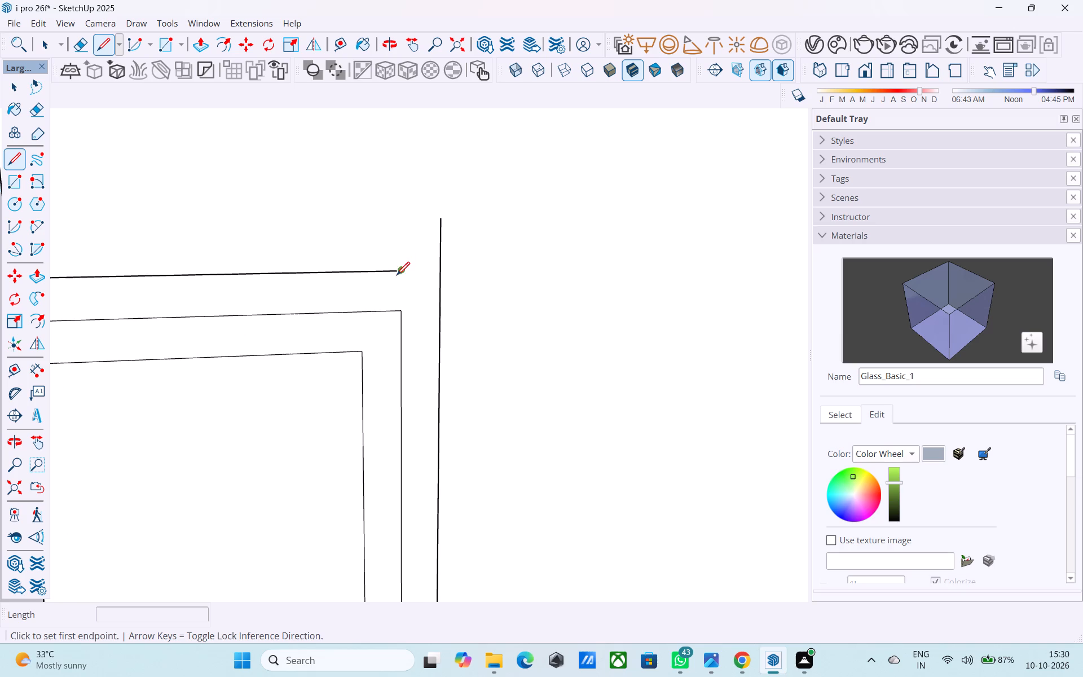
click(401, 274)
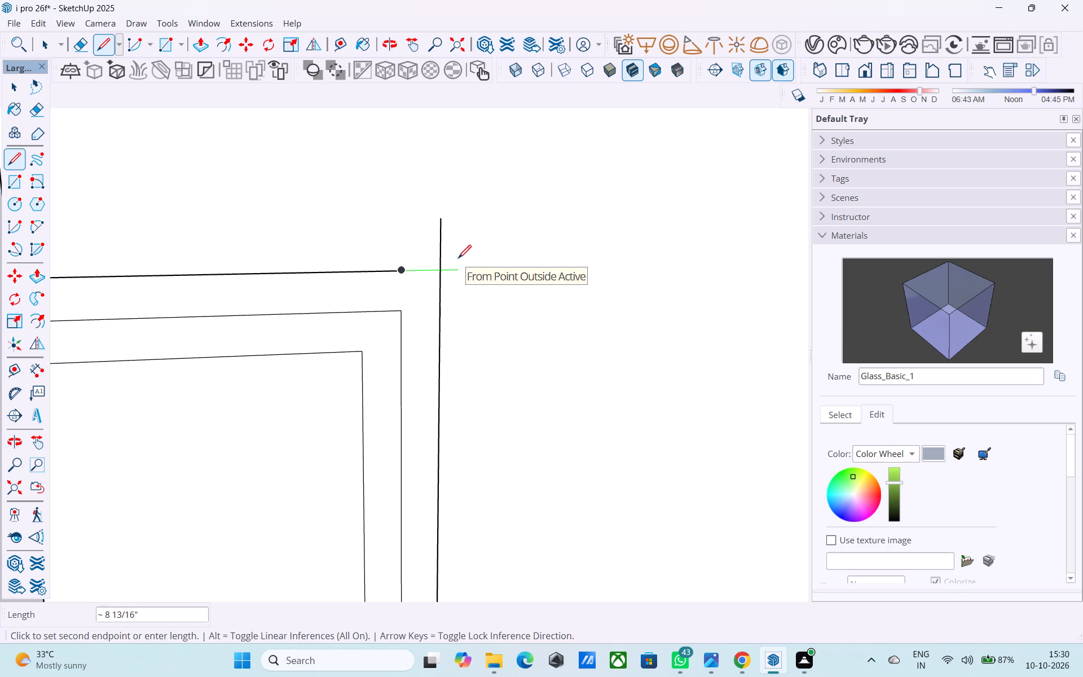
click(458, 260)
Extend the balcony-side outline's outer vertical line downward and its bottom line outward until they cross at the lower outer corner.
scroll(420, 247, down, 11)
scroll(424, 350, up, 5)
key(space)
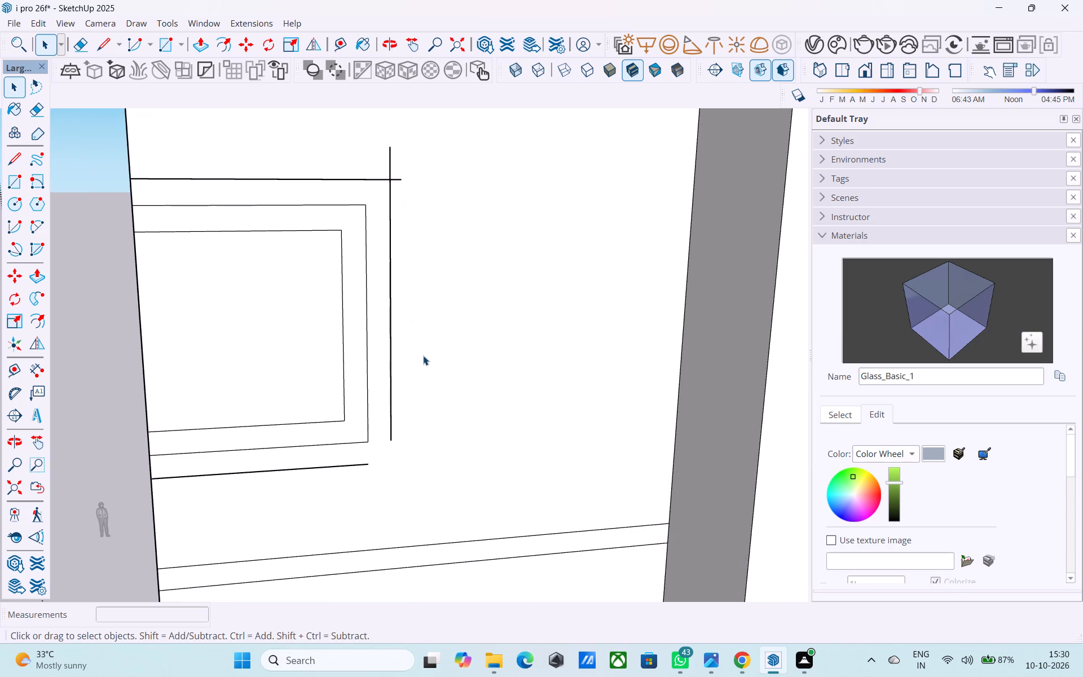
key(l)
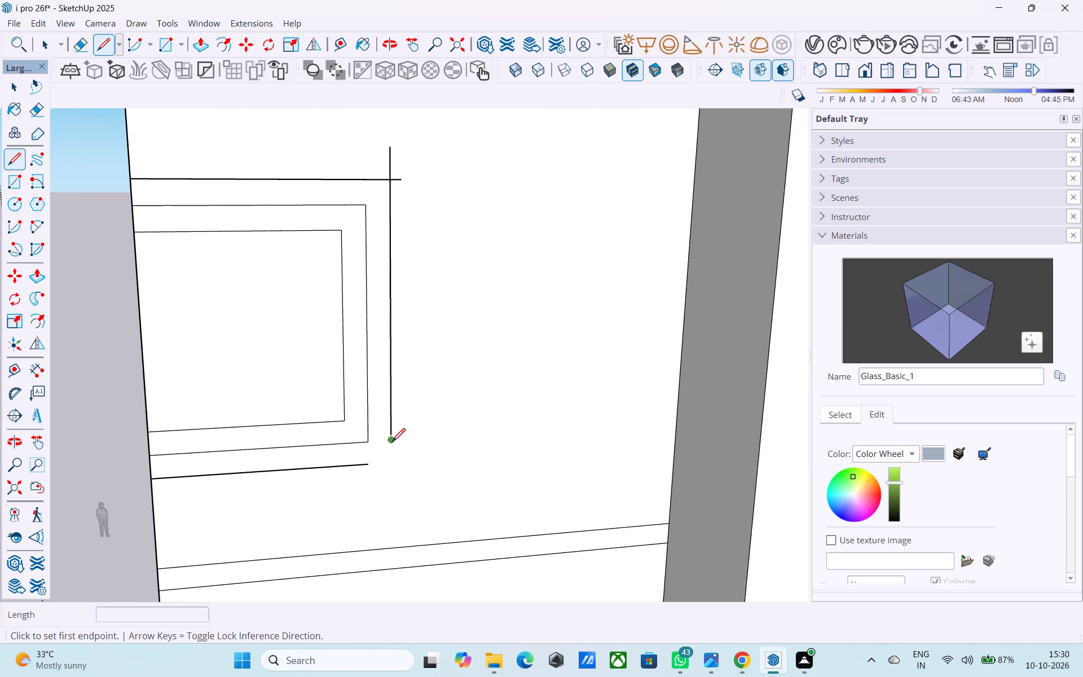
click(392, 443)
click(393, 485)
key(space)
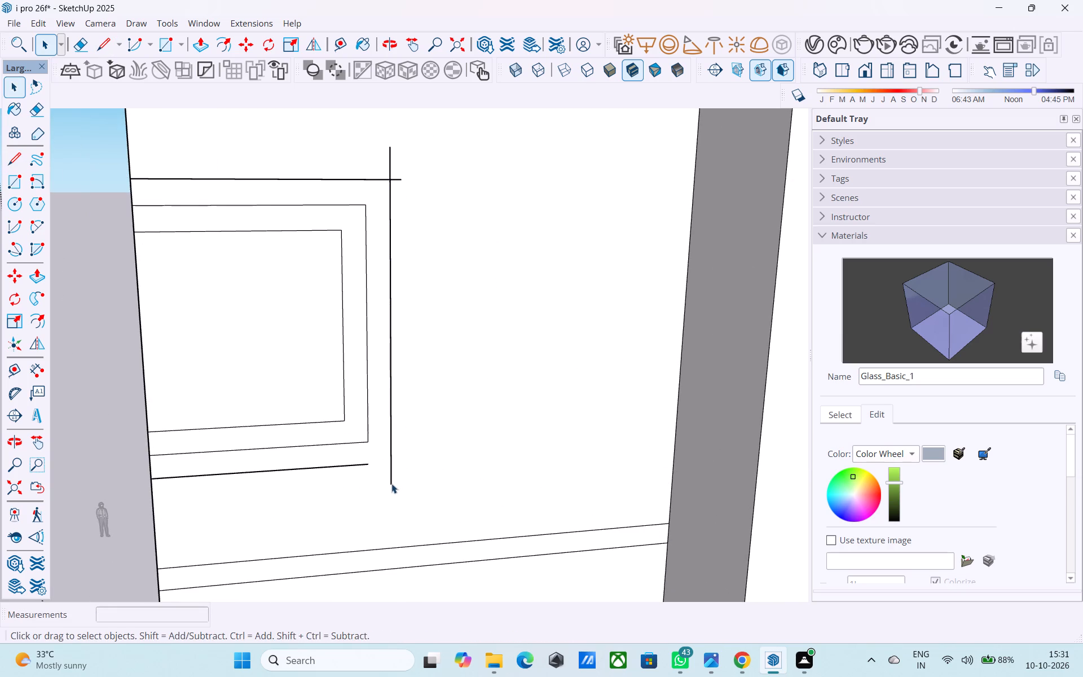
key(l)
click(367, 465)
click(417, 461)
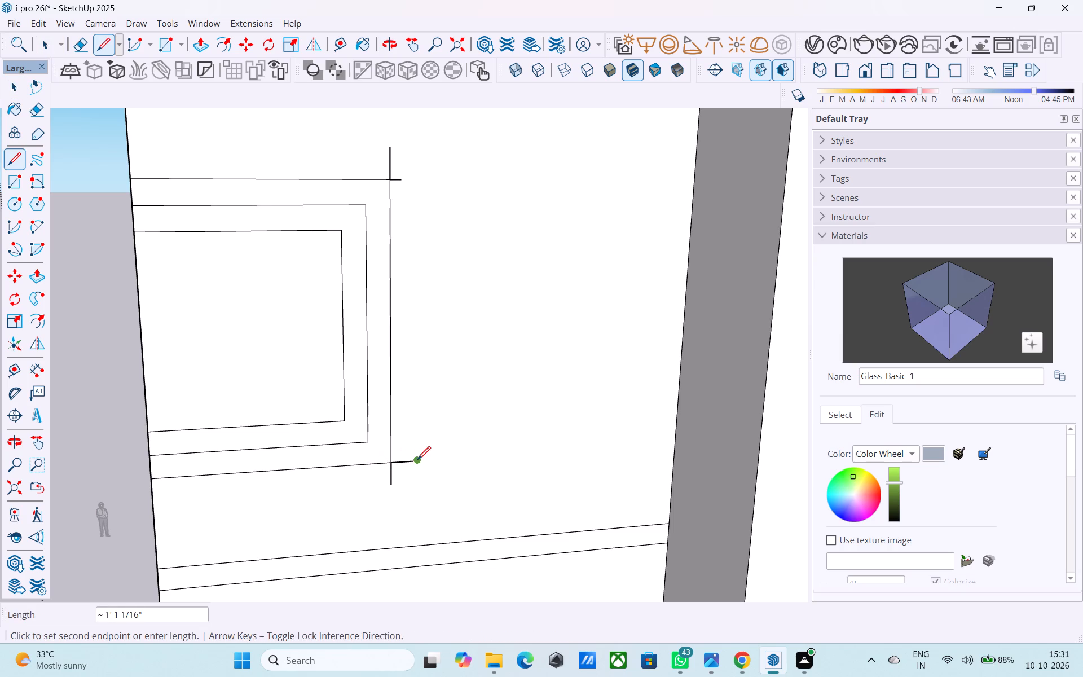
Erase the line overhangs at the lower and upper outer corners of the balcony-side outline.
key(e)
drag(416, 459, 413, 471)
click(394, 474)
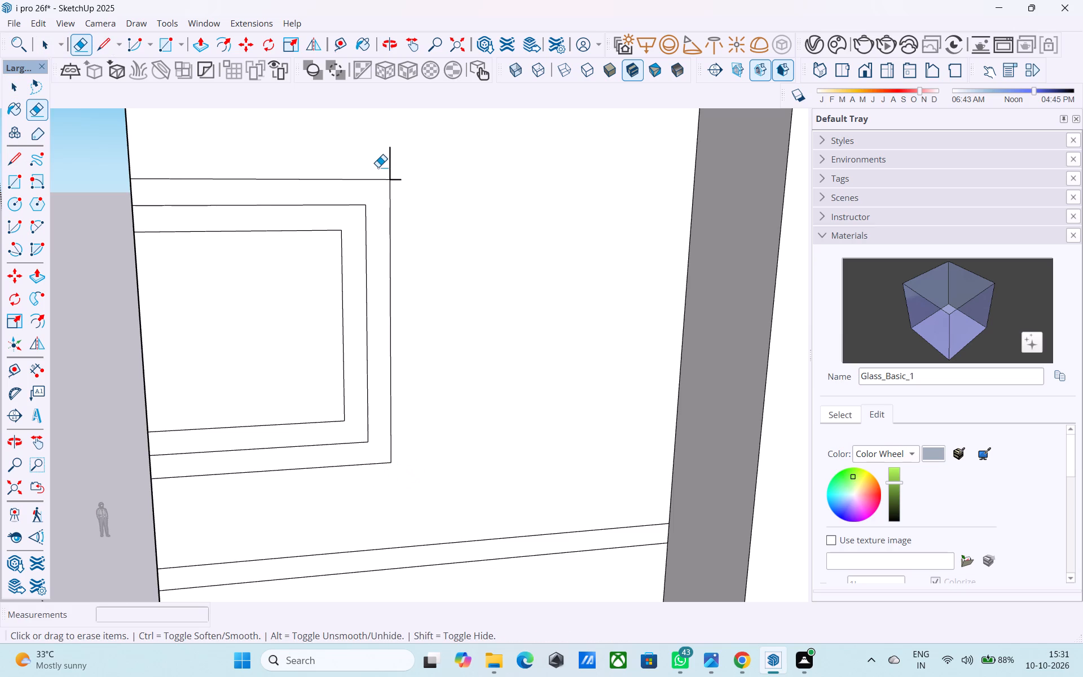
drag(383, 165, 389, 167)
click(401, 187)
click(401, 181)
Push/Pull the balcony-side outer band face of the top-floor corner frame outward by 6".
scroll(387, 233, down, 5)
middle_drag(368, 263, 553, 248)
scroll(548, 257, down, 3)
middle_drag(529, 265, 518, 290)
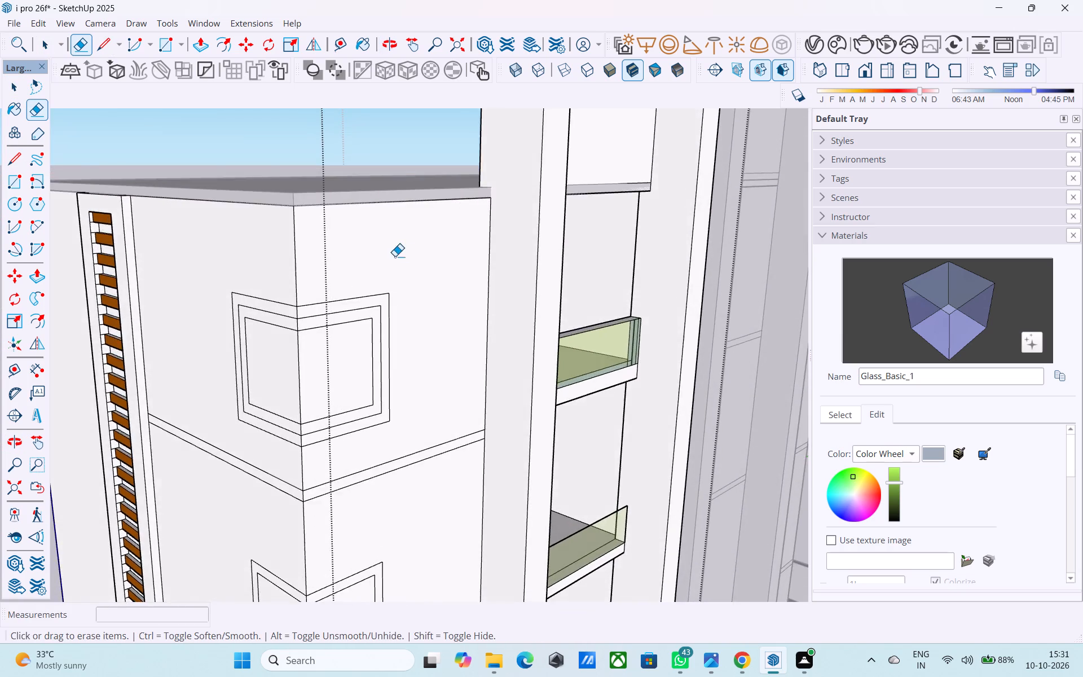
scroll(394, 256, down, 8)
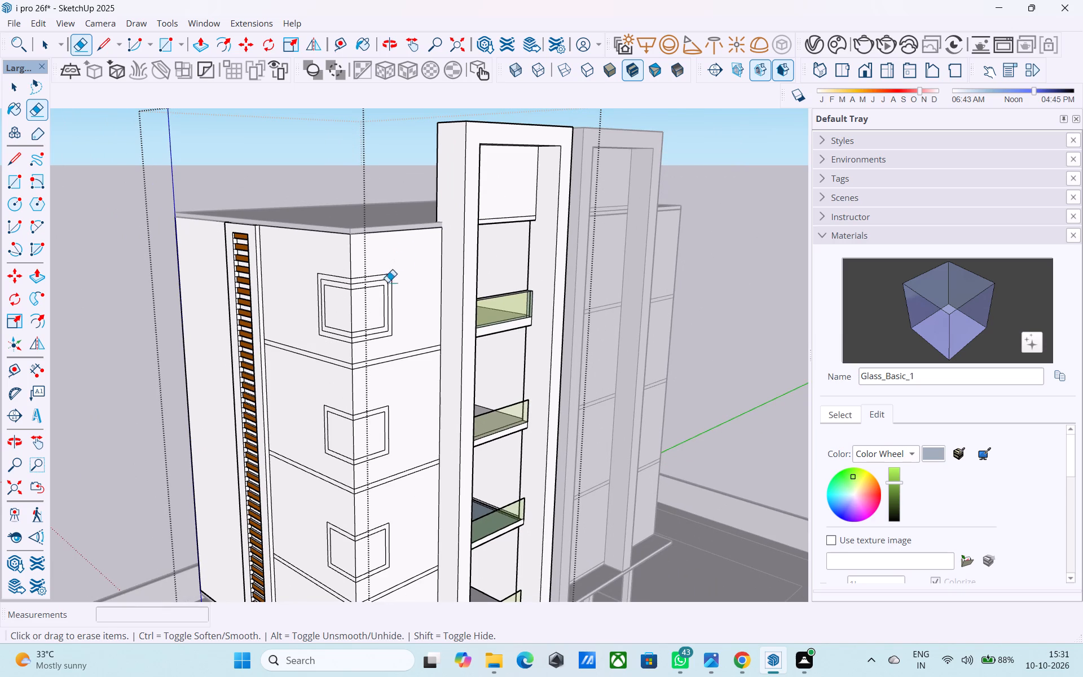
key(space)
scroll(385, 304, up, 7)
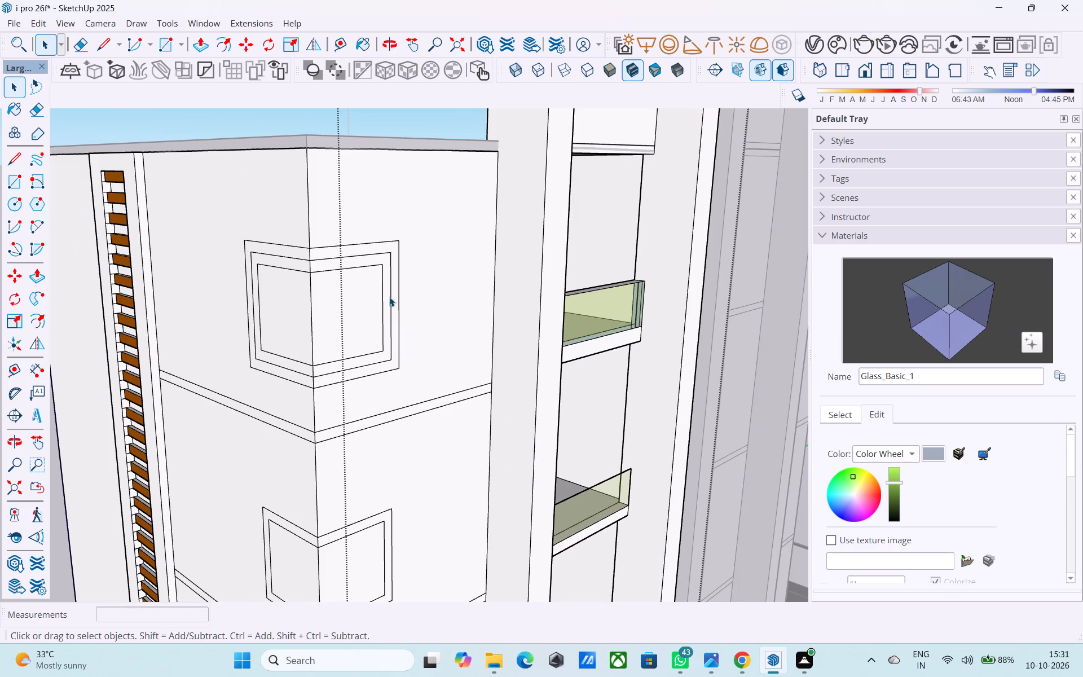
click(393, 299)
scroll(393, 301, up, 3)
click(397, 301)
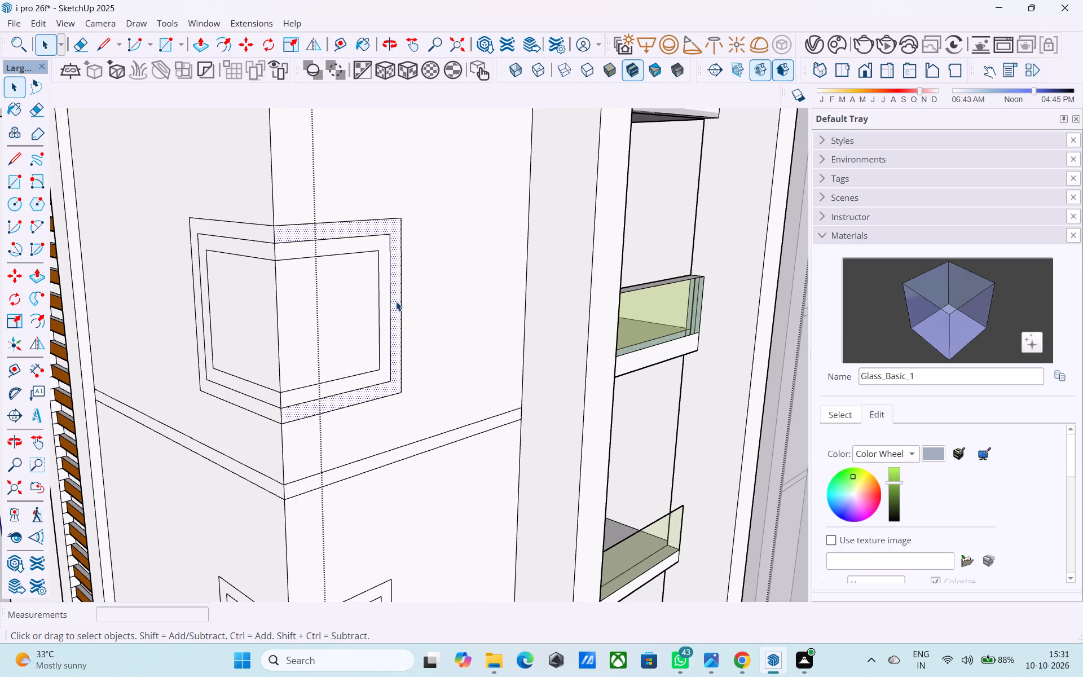
key(p)
click(395, 300)
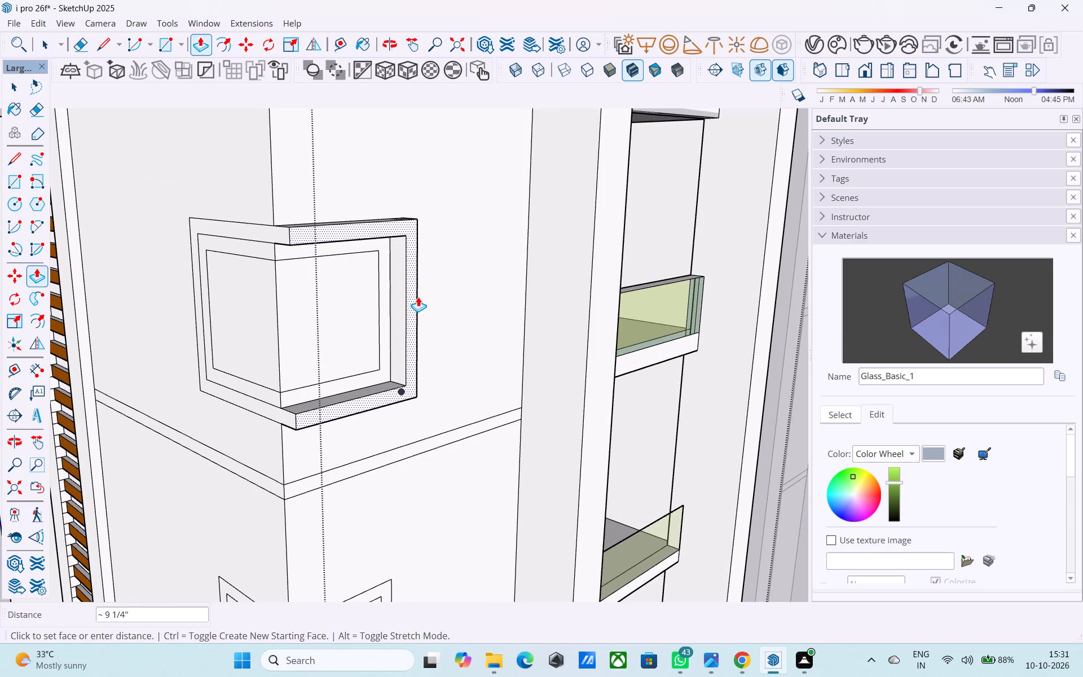
key(6)
key(shift+quotedbl)
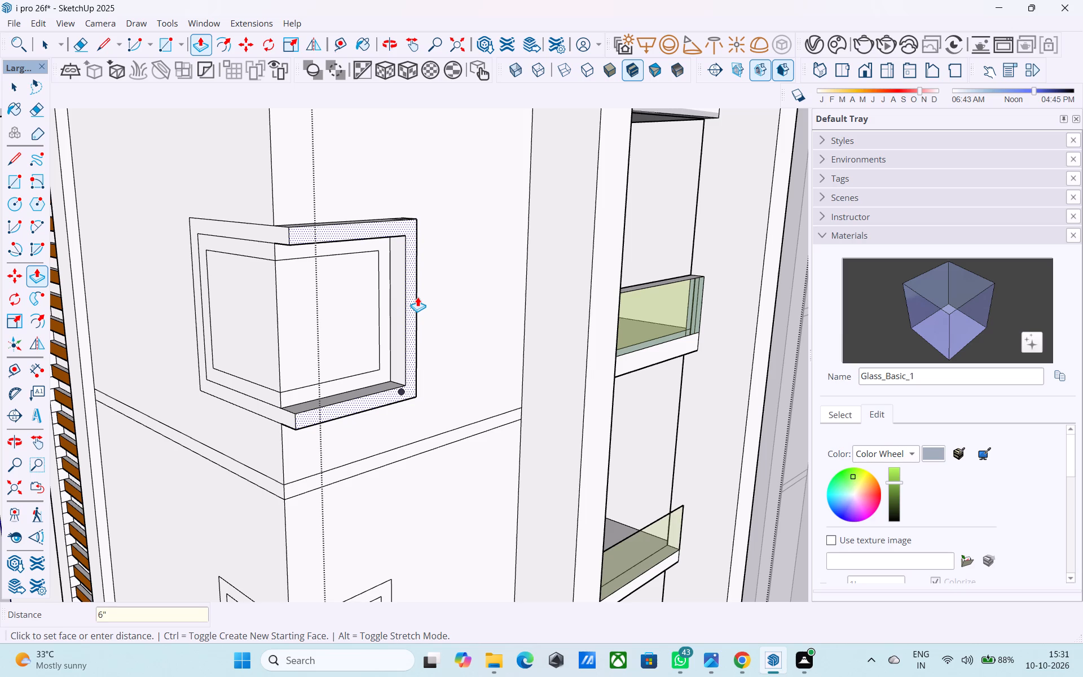
key(Return)
key(space)
Push/Pull the louvre-side outer band face of the top-floor corner frame outward by the same 6".
middle_drag(221, 275, 284, 279)
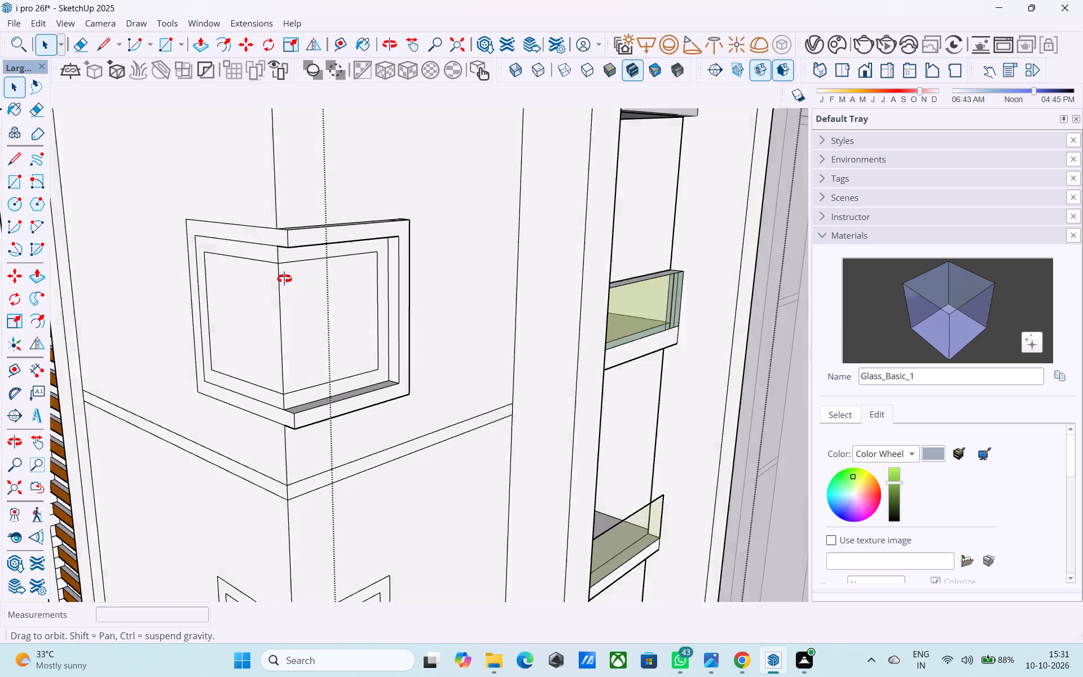
middle_drag(284, 279, 311, 270)
scroll(301, 258, up, 4)
click(267, 237)
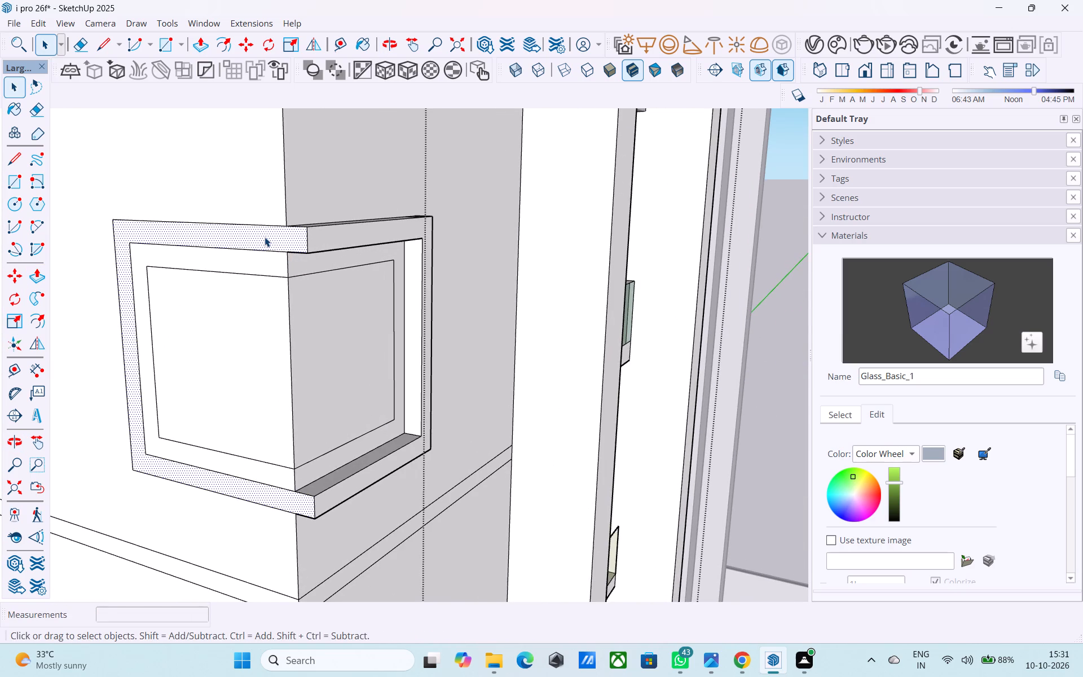
key(p)
double_click(265, 237)
key(space)
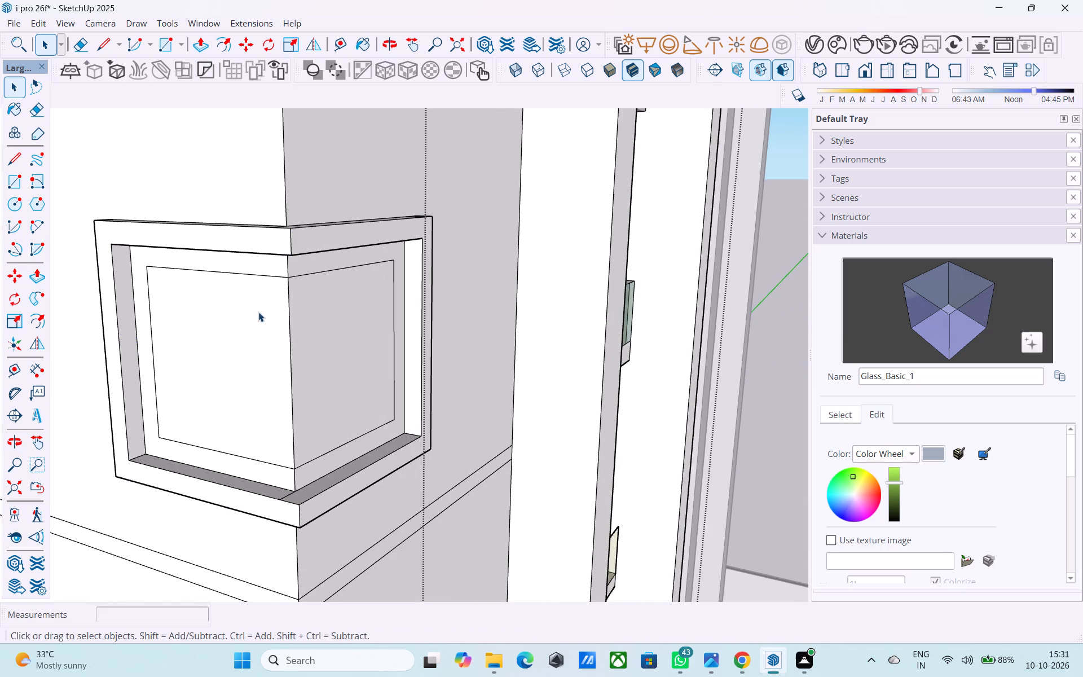
Erase the leftover seam lines at the building corner on the raised band's inner bottom and inner top faces.
middle_drag(266, 324, 295, 460)
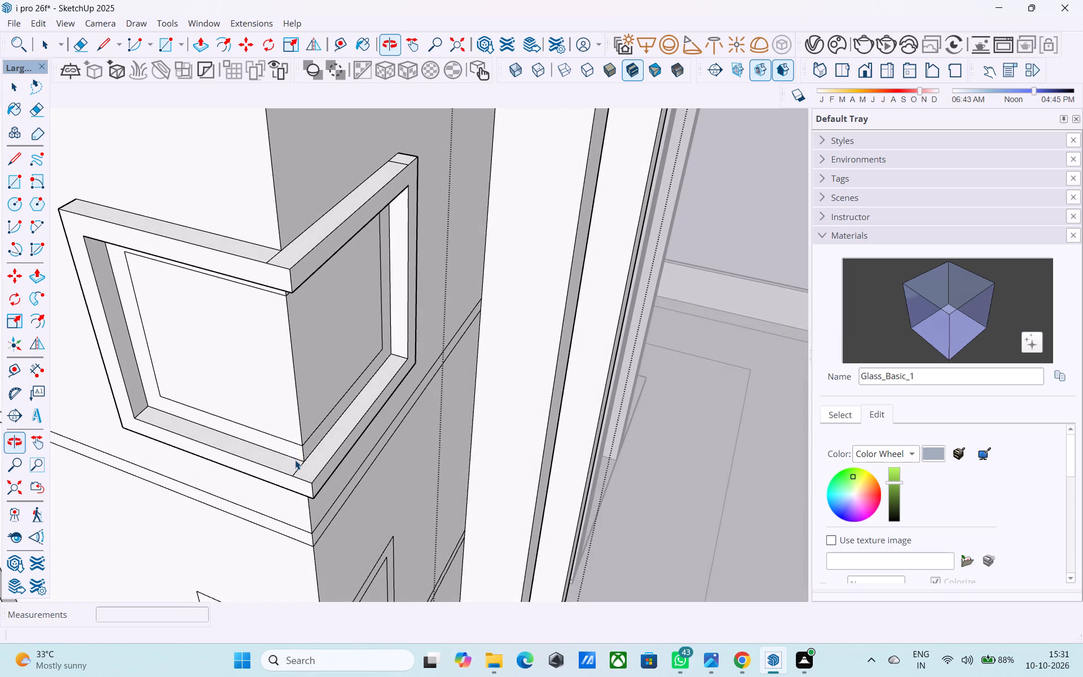
key(e)
scroll(296, 461, up, 4)
click(303, 469)
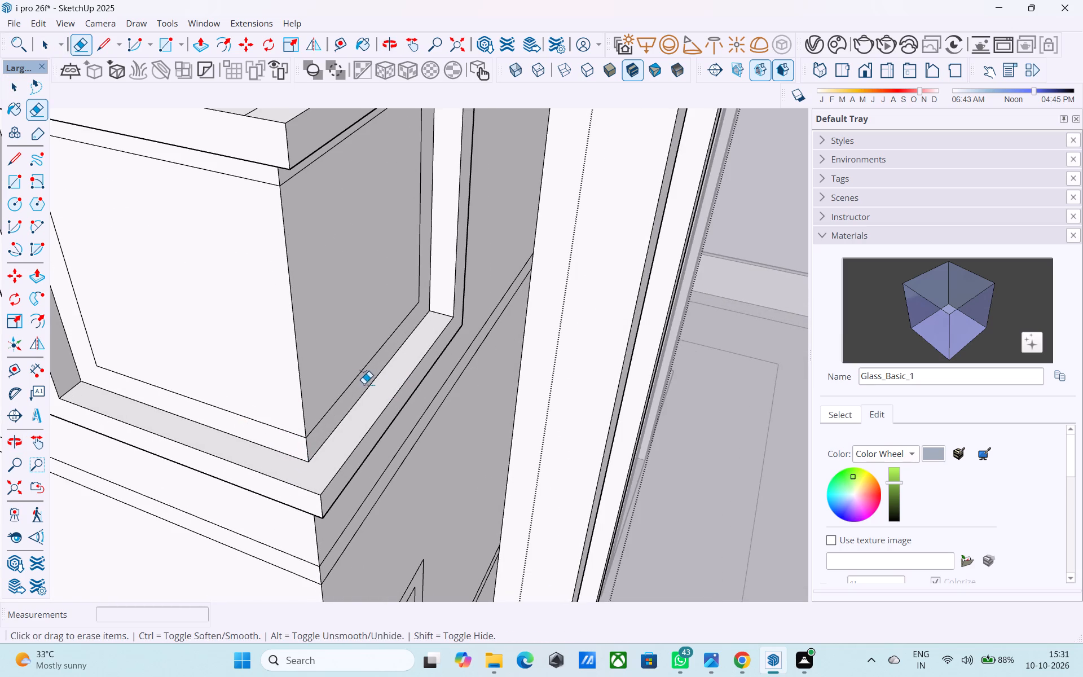
shift+middle_drag(363, 384, 398, 244)
middle_drag(367, 182, 337, 311)
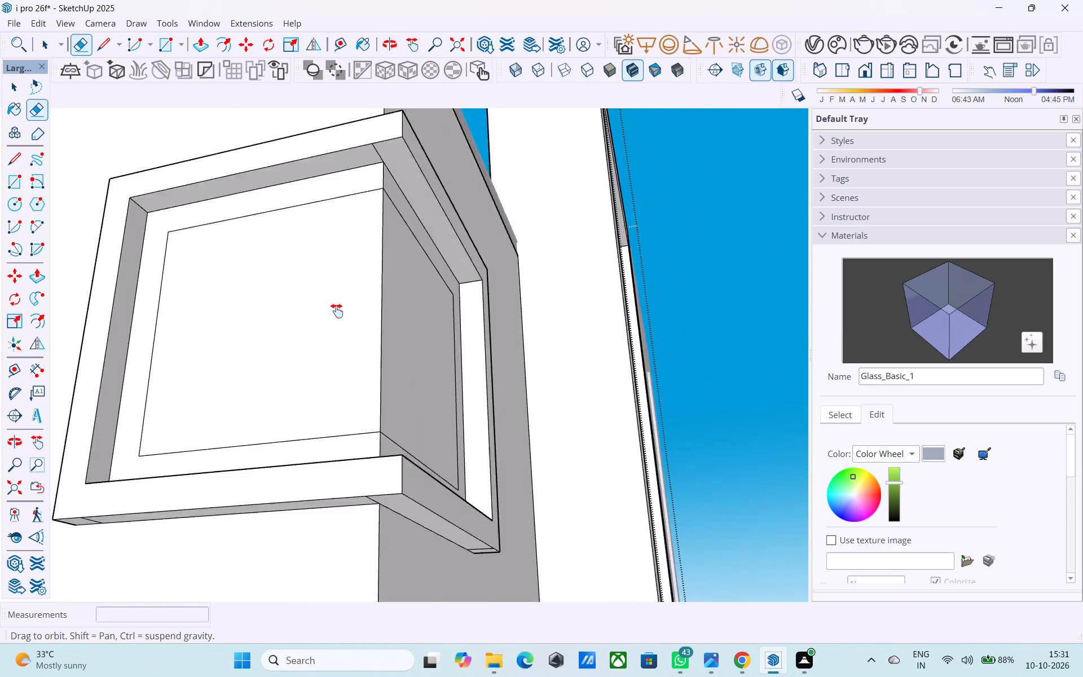
middle_drag(337, 311, 328, 332)
drag(359, 277, 354, 279)
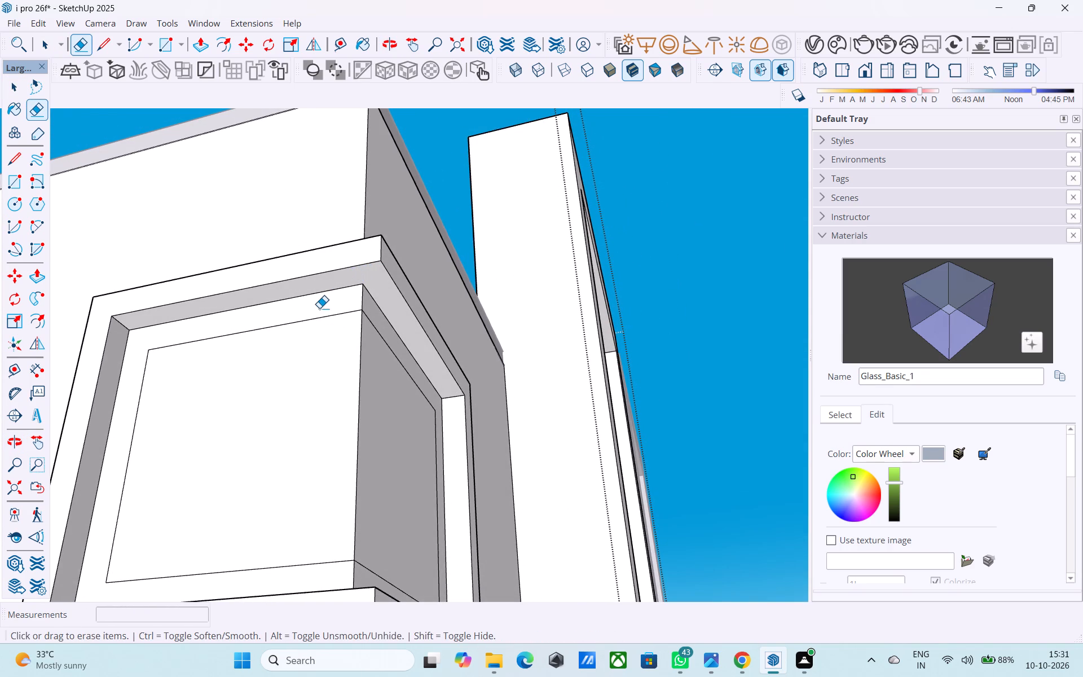
key(space)
Save the model.
scroll(332, 262, down, 5)
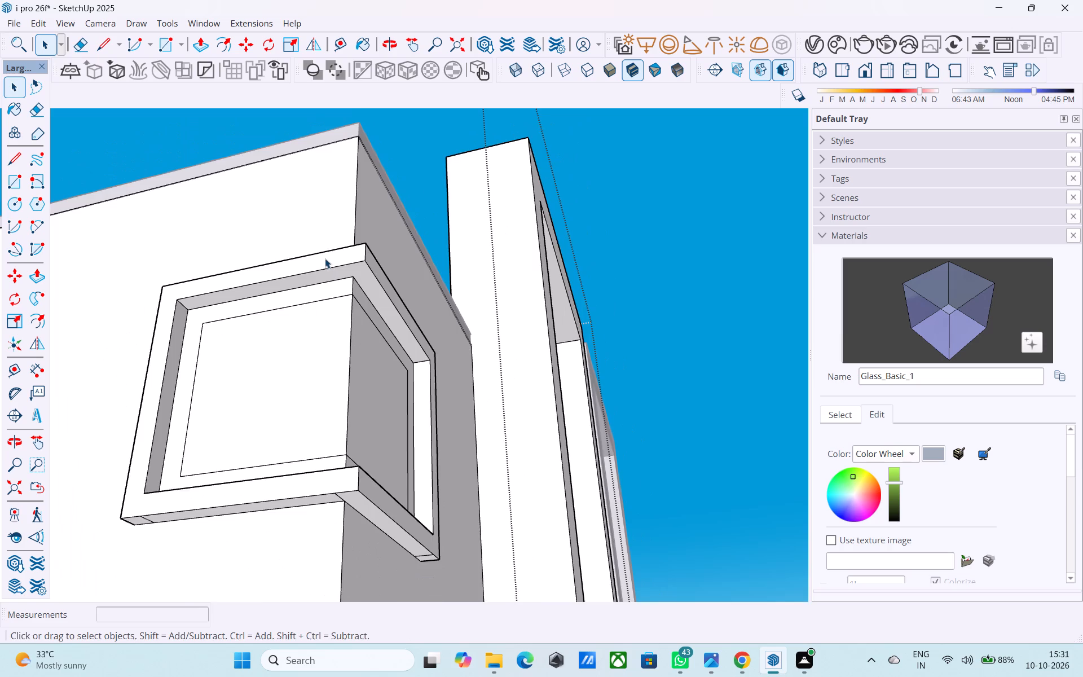
scroll(325, 258, down, 2)
middle_drag(337, 291, 306, 374)
key(ctrl+s)
Examine the raised top-floor corner band, the three lower corner frames and the overall building from several angles.
scroll(291, 350, down, 8)
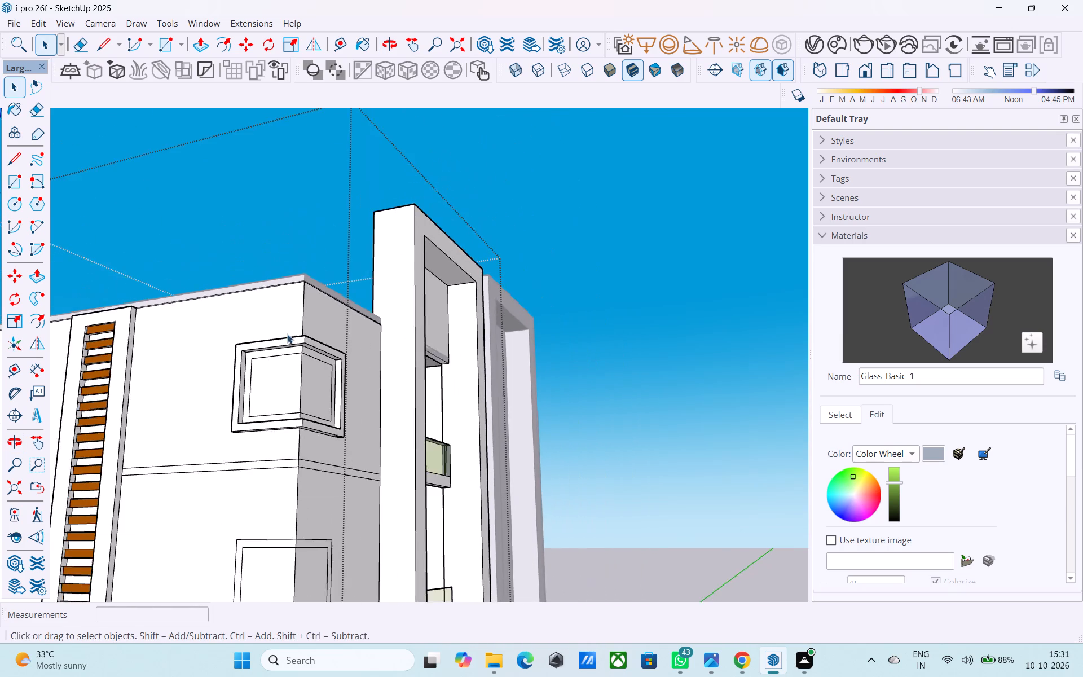
middle_drag(287, 335, 220, 401)
middle_drag(247, 430, 310, 304)
scroll(291, 318, down, 3)
middle_drag(300, 396, 306, 360)
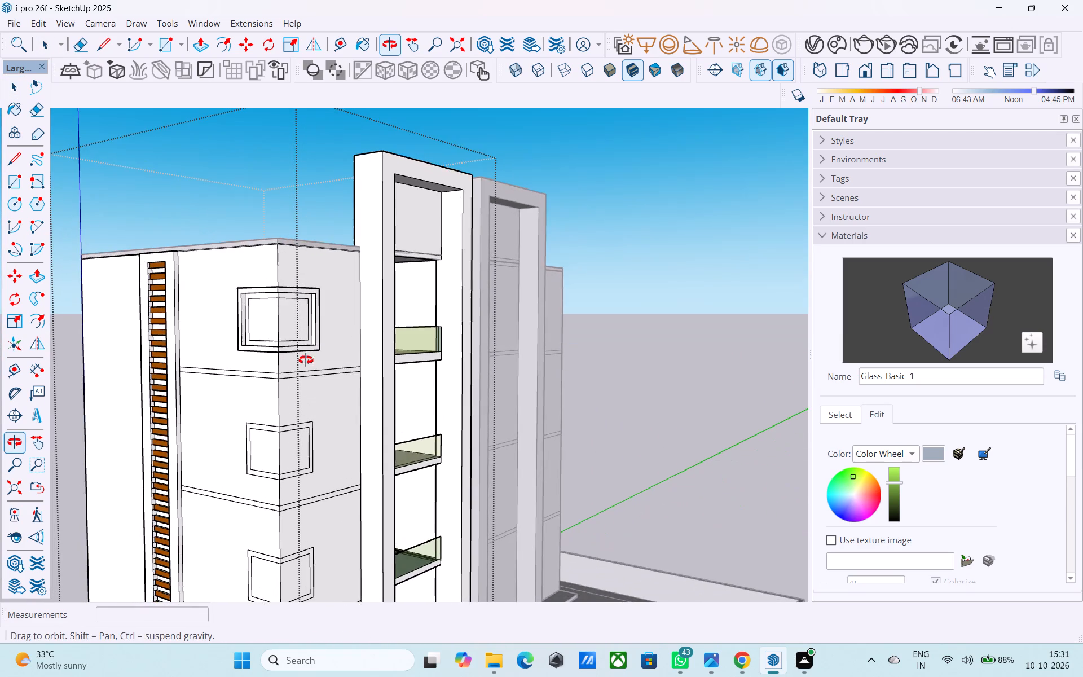
middle_drag(306, 360, 306, 361)
middle_drag(315, 389, 334, 260)
scroll(311, 248, down, 3)
middle_drag(344, 405, 336, 376)
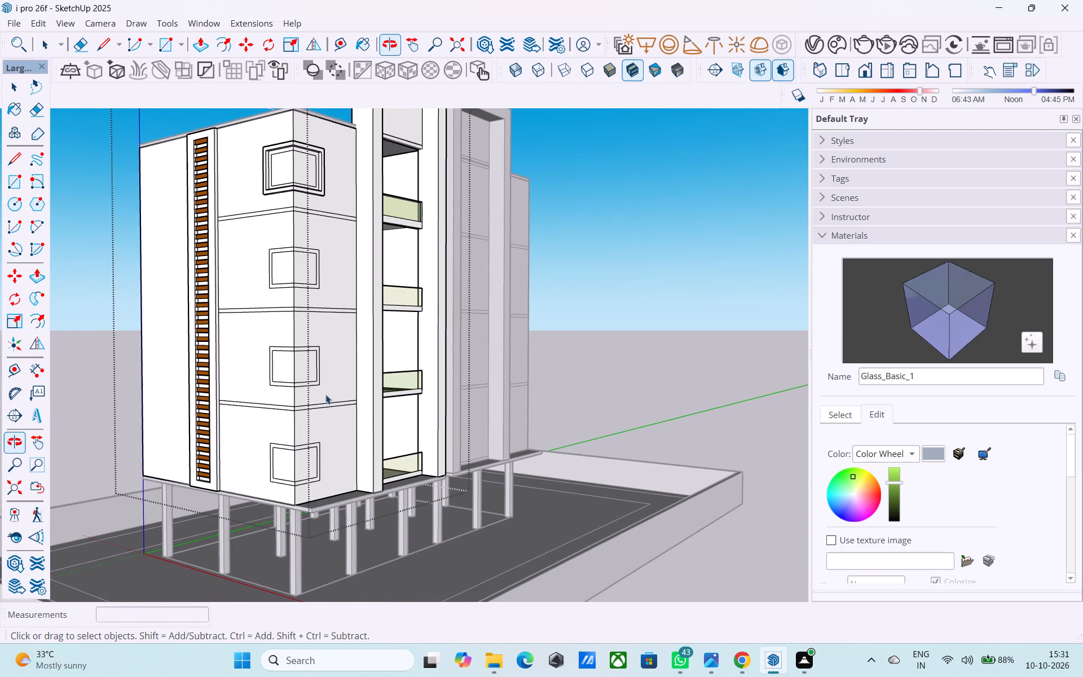
middle_drag(311, 446, 312, 427)
scroll(307, 432, up, 2)
scroll(306, 433, down, 2)
middle_drag(306, 434, 355, 460)
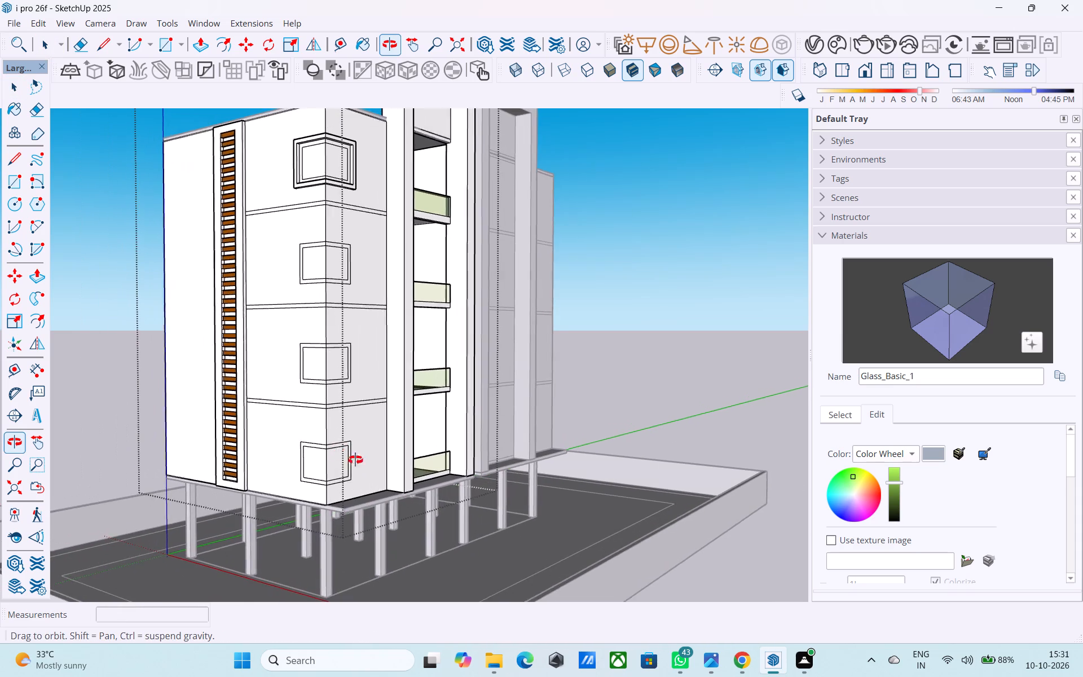
middle_drag(355, 460, 256, 504)
middle_drag(443, 421, 368, 411)
scroll(350, 385, down, 5)
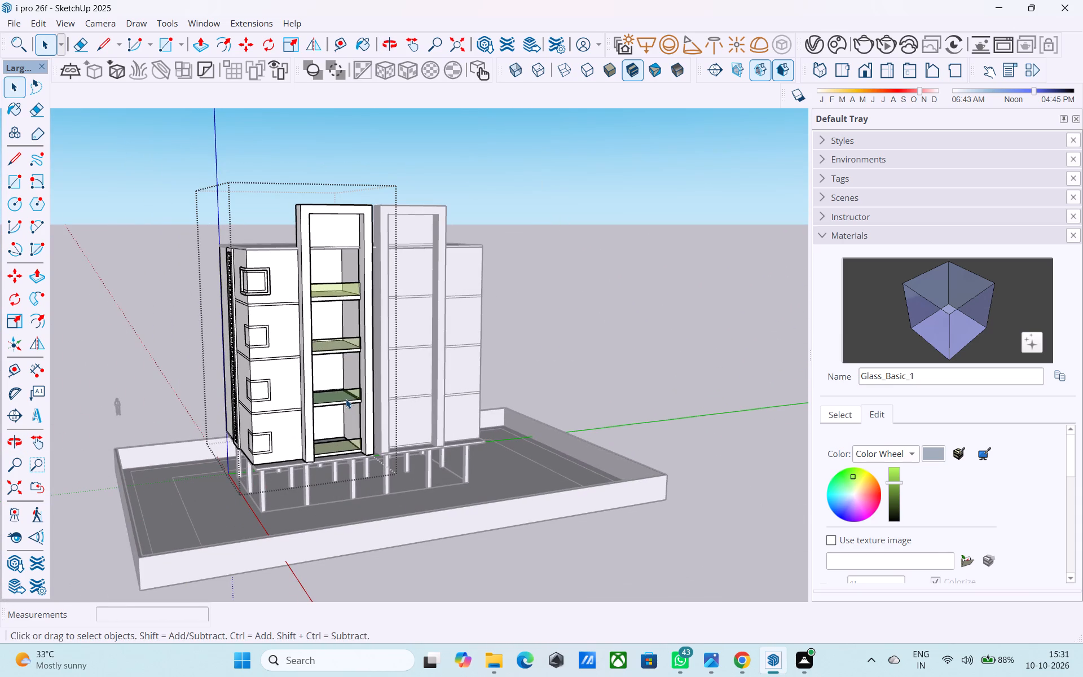
middle_drag(297, 376, 307, 371)
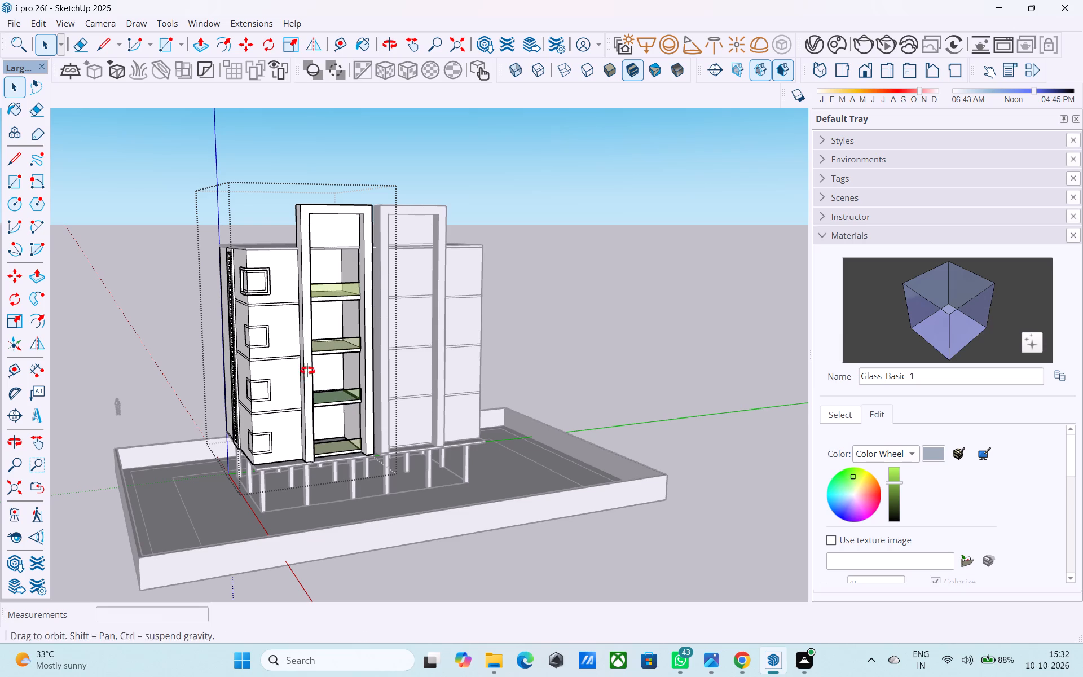
middle_drag(307, 371, 390, 327)
scroll(281, 429, up, 4)
middle_drag(277, 420, 285, 436)
scroll(301, 377, down, 4)
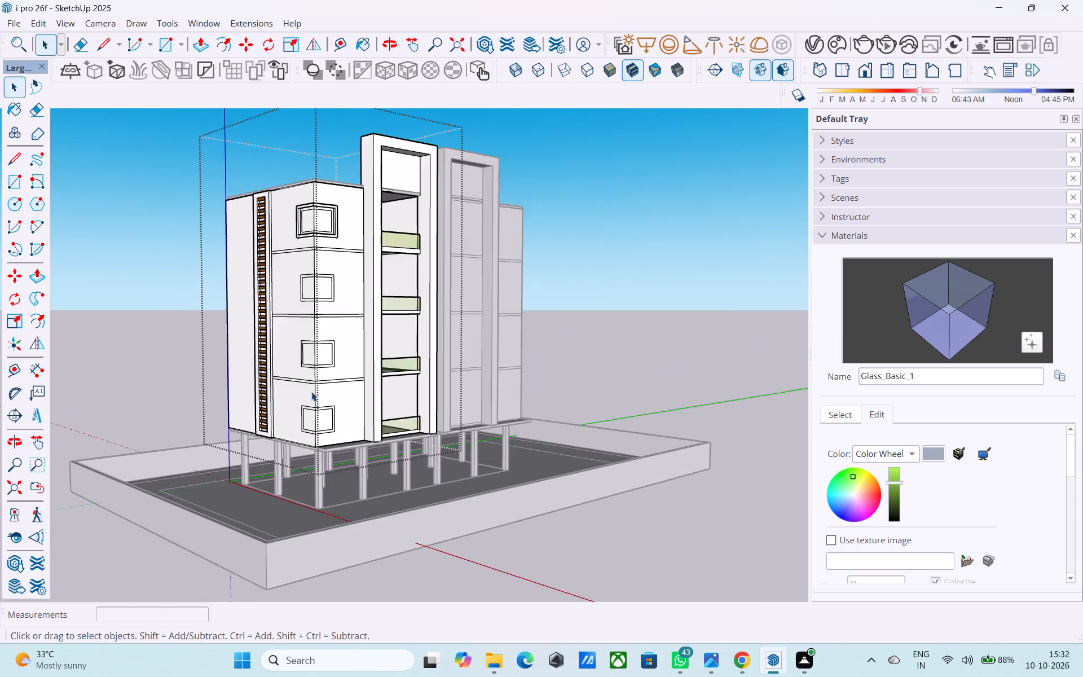
middle_drag(316, 399, 325, 430)
scroll(324, 438, up, 8)
middle_drag(294, 400, 328, 392)
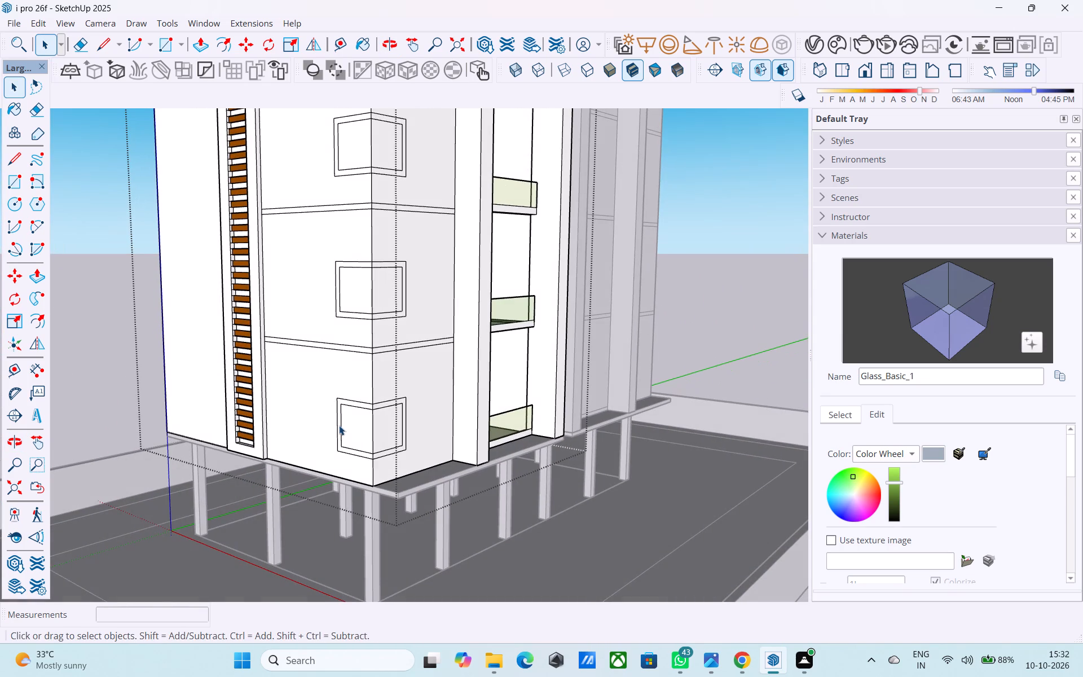
scroll(341, 416, up, 9)
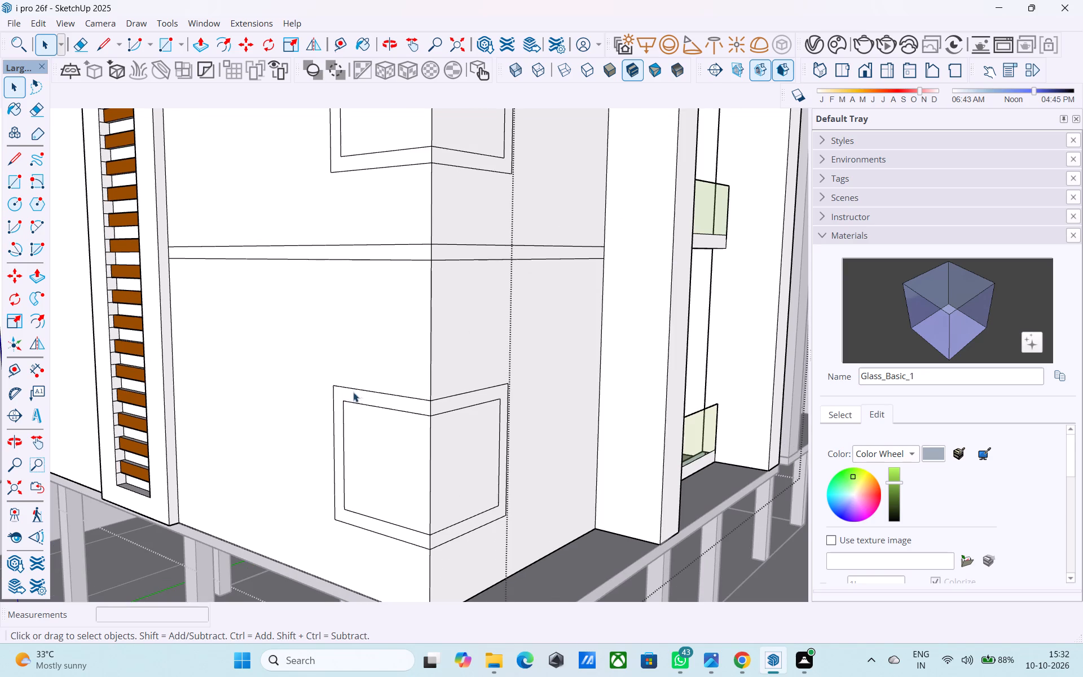
scroll(359, 398, down, 15)
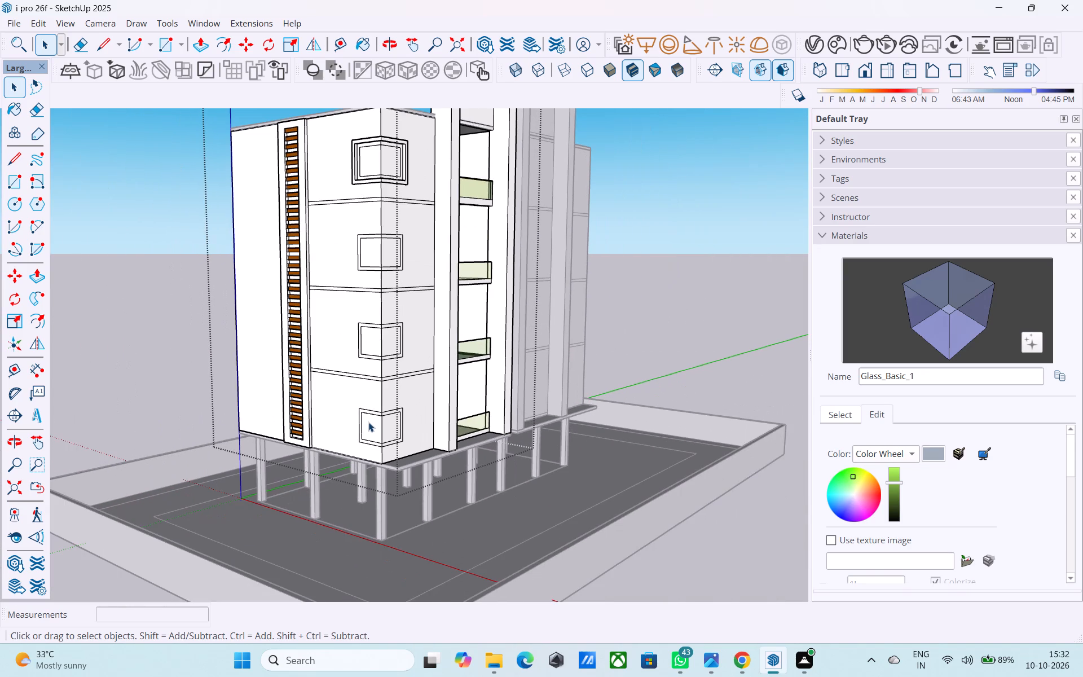
Copy the louvre-side and balcony-side top outer edges of the lowest corner frame 6" upward along the building corner.
scroll(368, 423, up, 8)
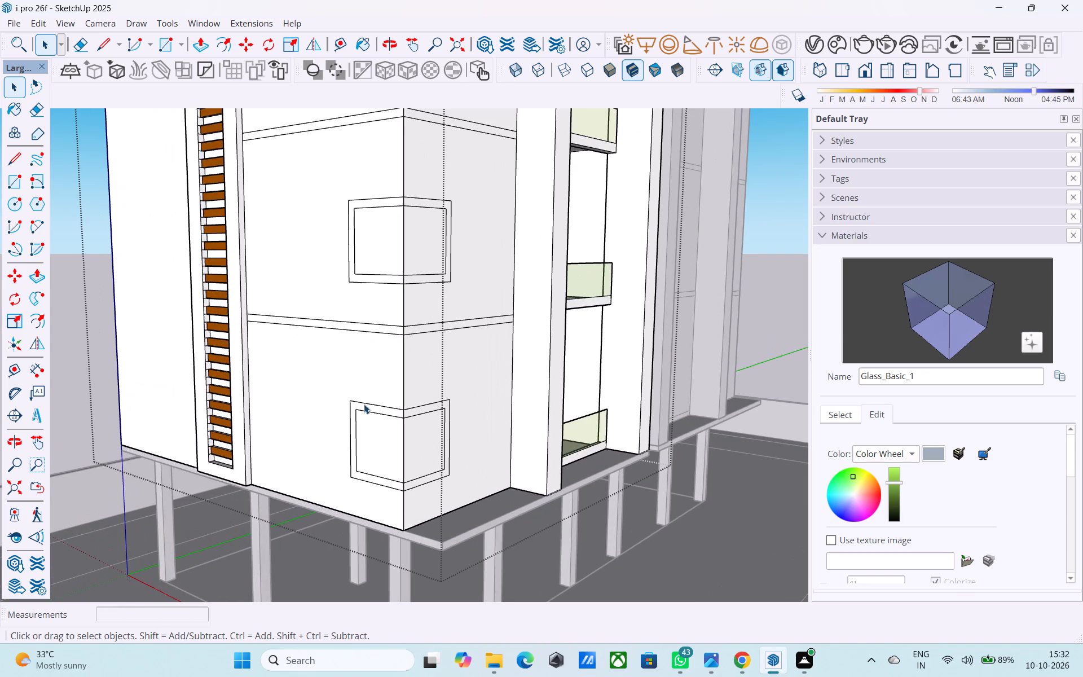
click(363, 402)
key(m)
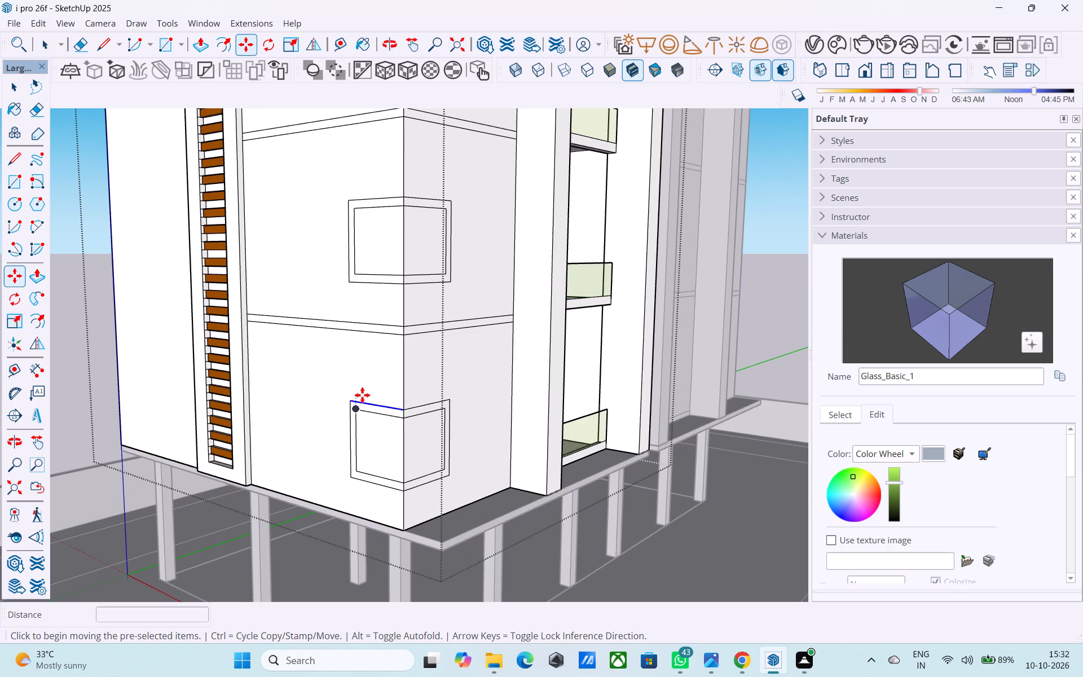
scroll(402, 408, up, 5)
click(403, 409)
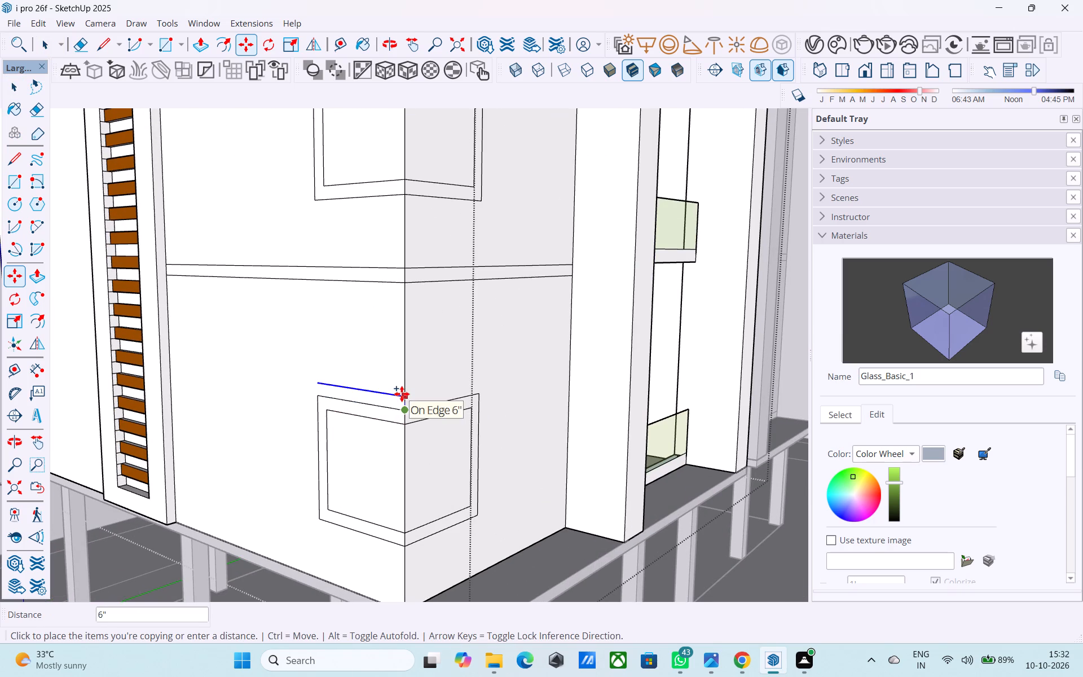
click(402, 394)
key(space)
click(413, 407)
key(m)
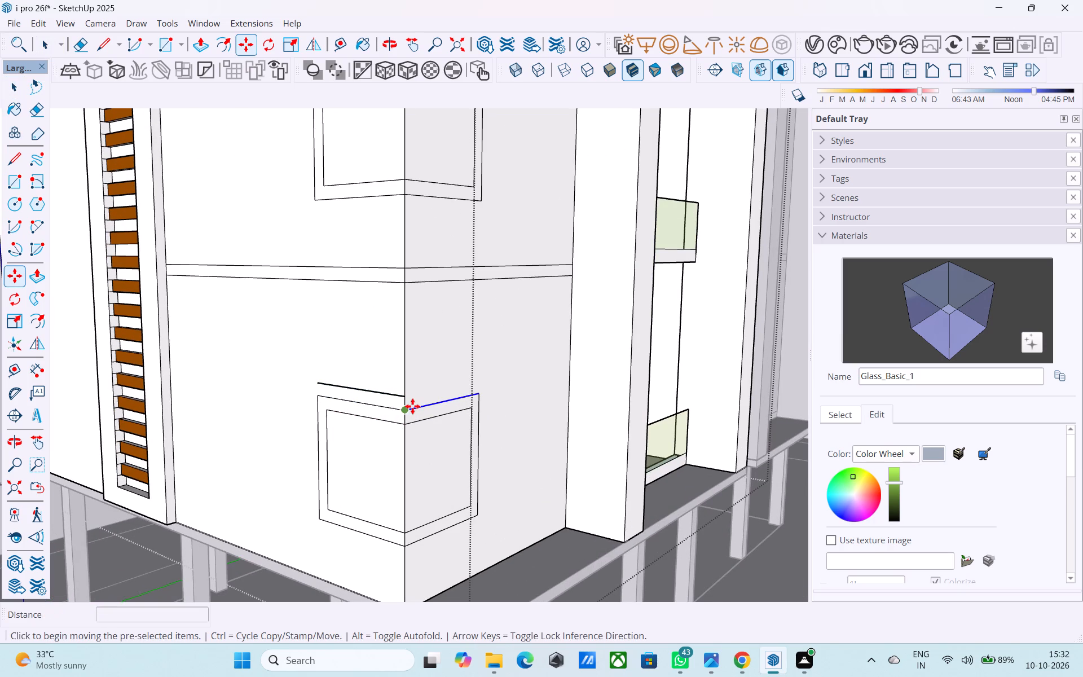
scroll(412, 406, up, 3)
click(406, 411)
click(404, 397)
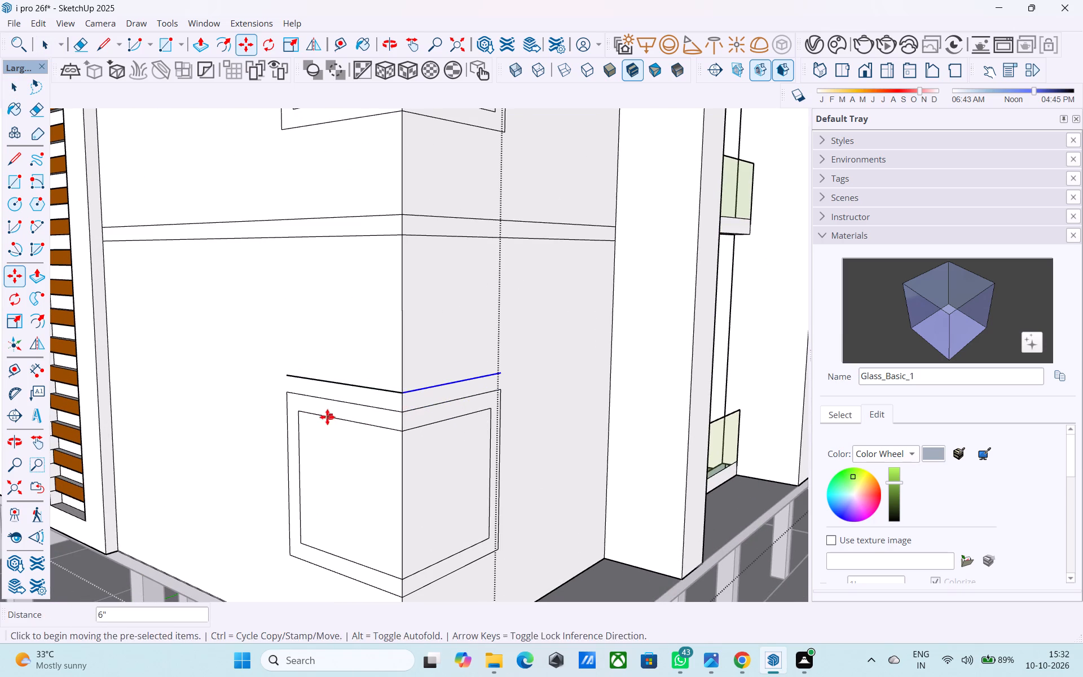
Copy the louvre-side outer vertical edge of the lowest corner frame 6" outward.
middle_drag(327, 418, 386, 398)
key(space)
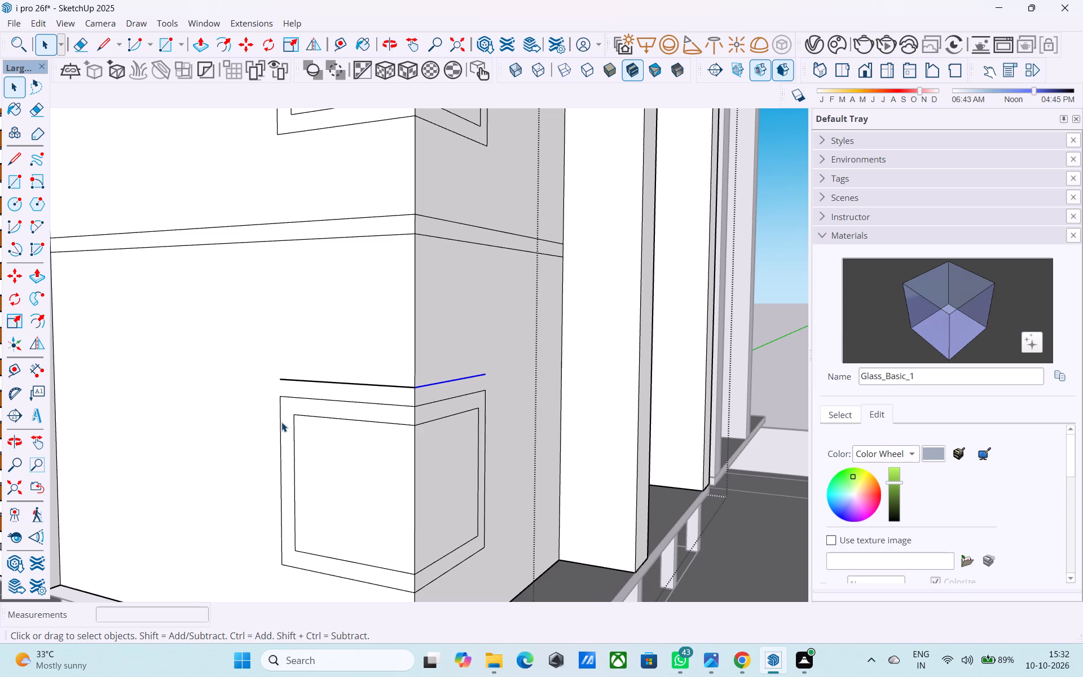
click(281, 421)
click(280, 421)
key(m)
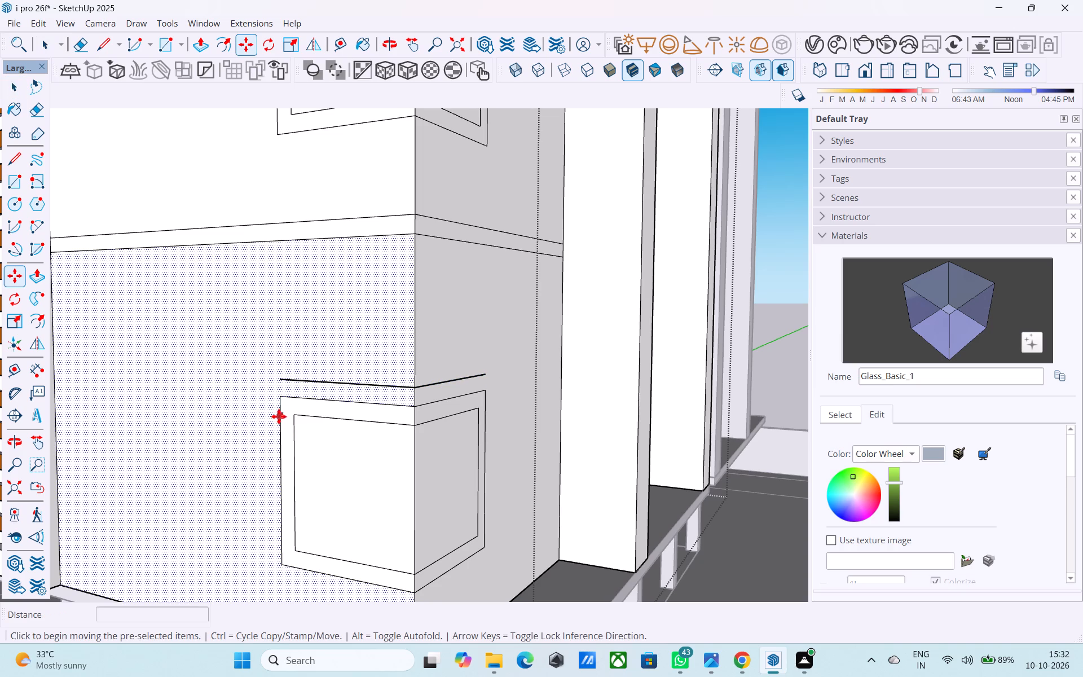
key(space)
click(276, 425)
click(280, 427)
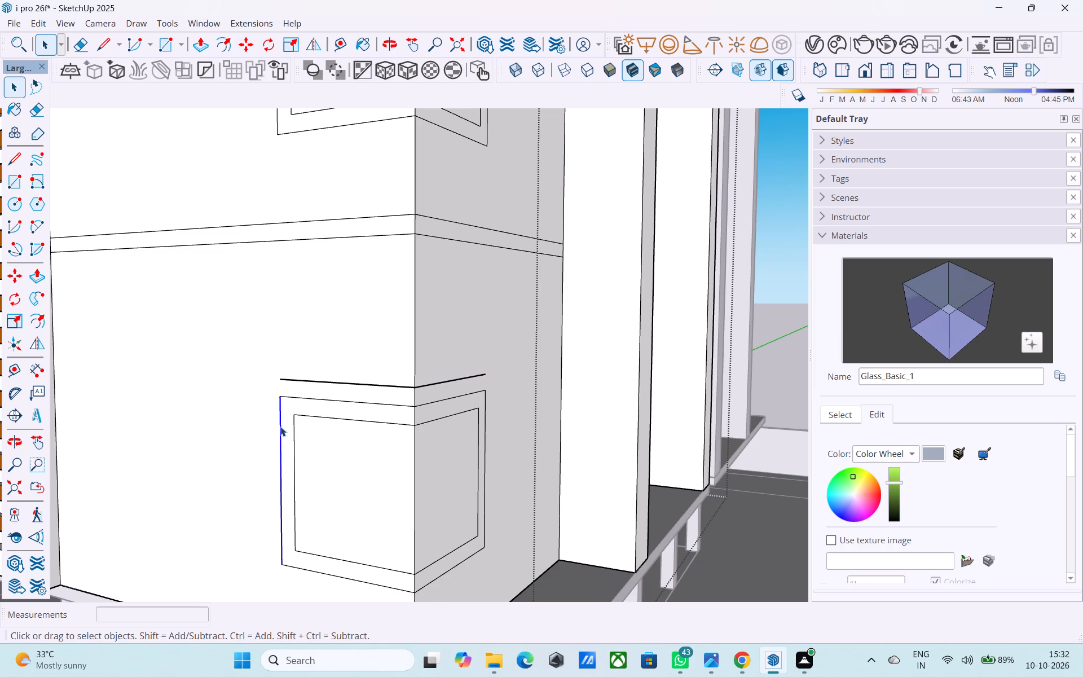
key(m)
click(278, 397)
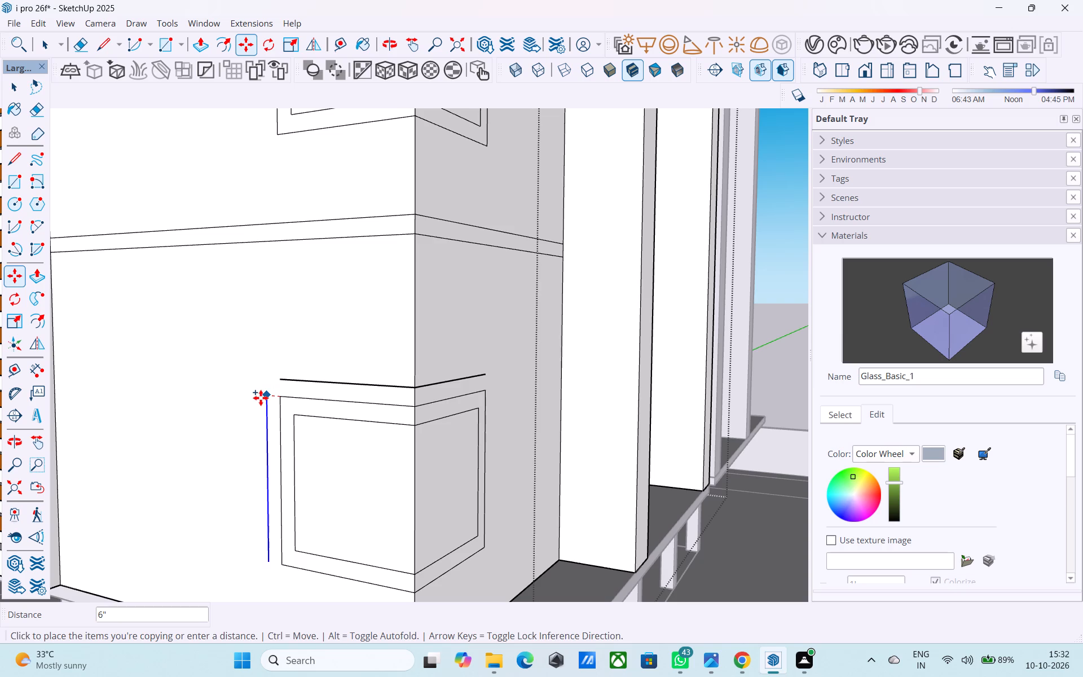
click(261, 398)
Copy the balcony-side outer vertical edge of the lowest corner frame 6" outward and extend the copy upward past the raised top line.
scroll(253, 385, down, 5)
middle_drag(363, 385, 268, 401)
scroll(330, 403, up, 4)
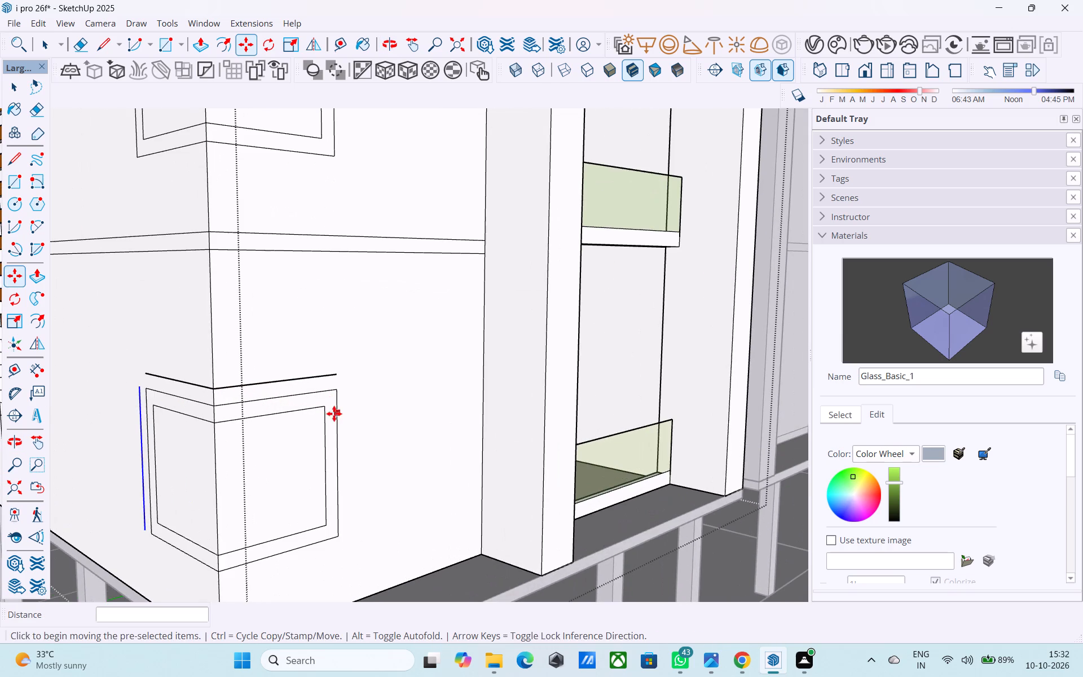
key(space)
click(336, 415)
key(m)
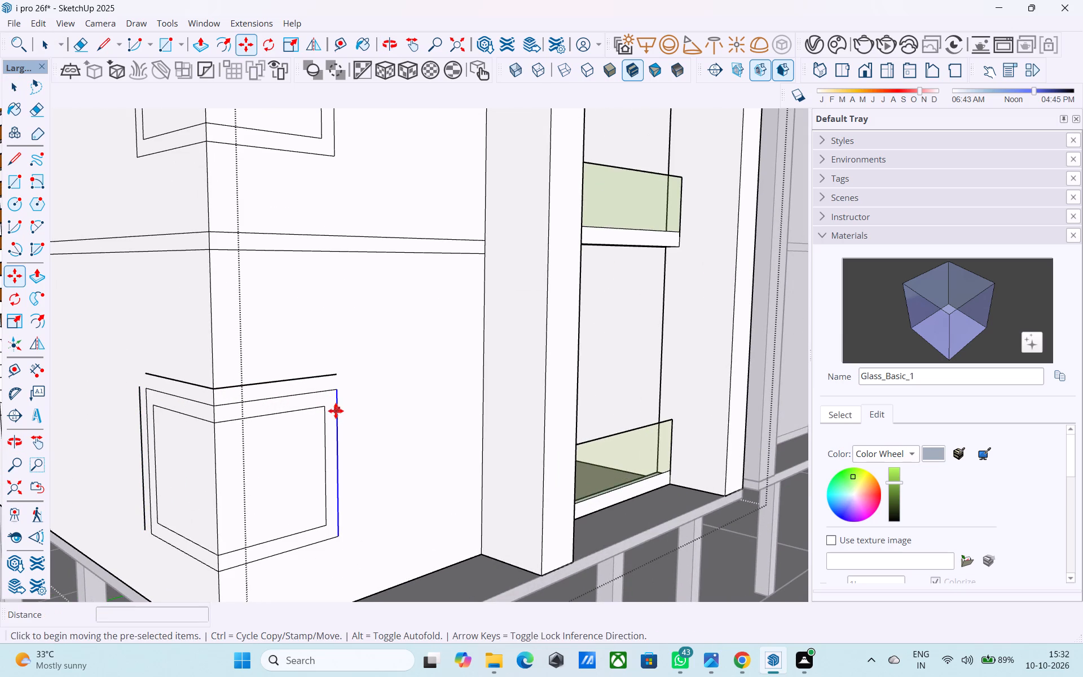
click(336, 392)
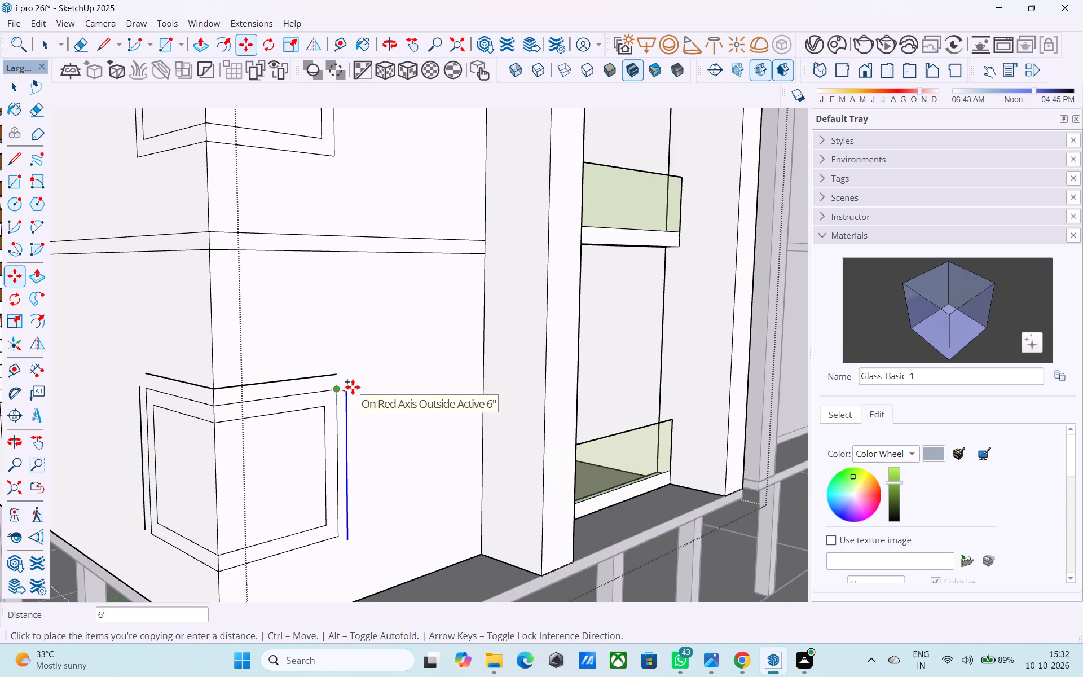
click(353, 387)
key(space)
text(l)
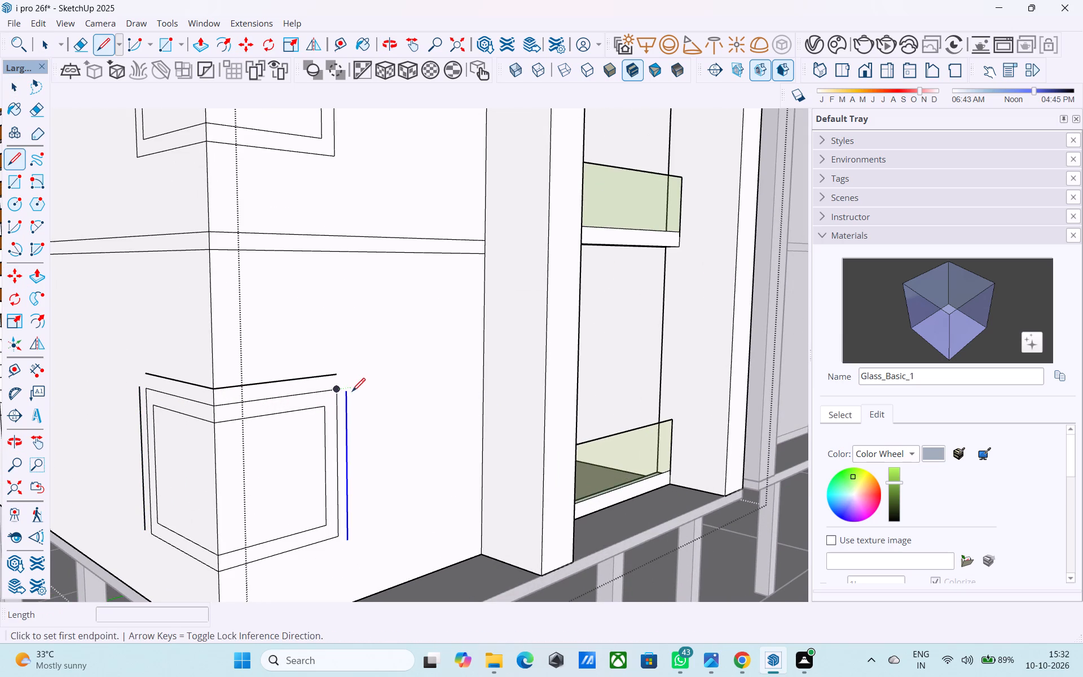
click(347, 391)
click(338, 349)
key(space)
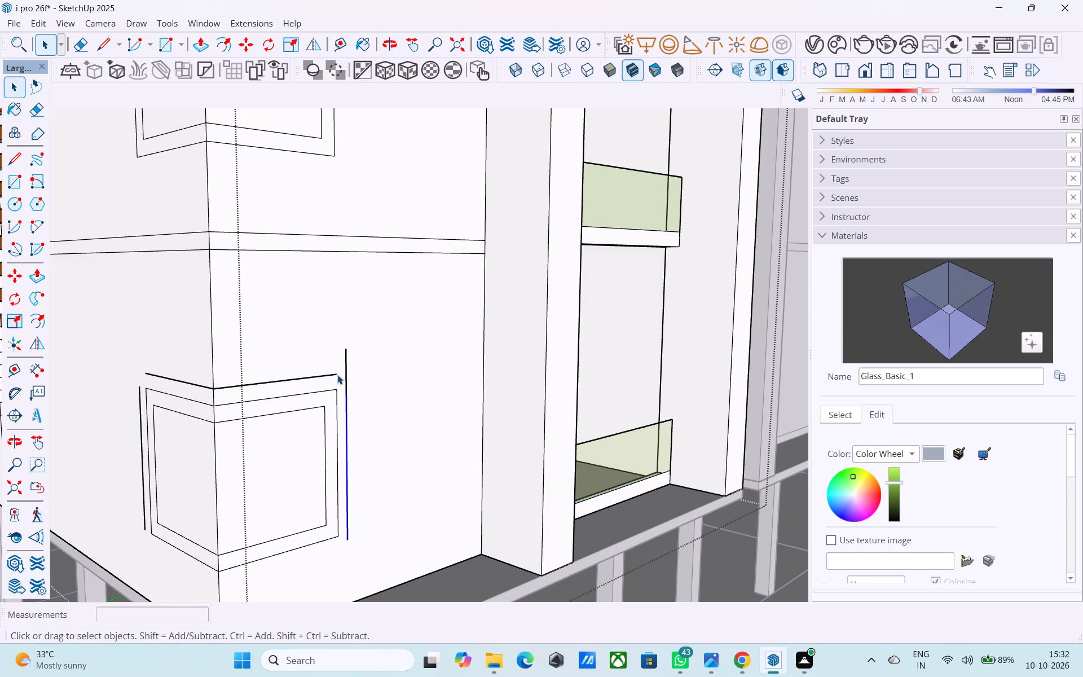
Extend the balcony-side raised top line of the lowest corner frame outward by about 1' 7".
key(l)
click(336, 370)
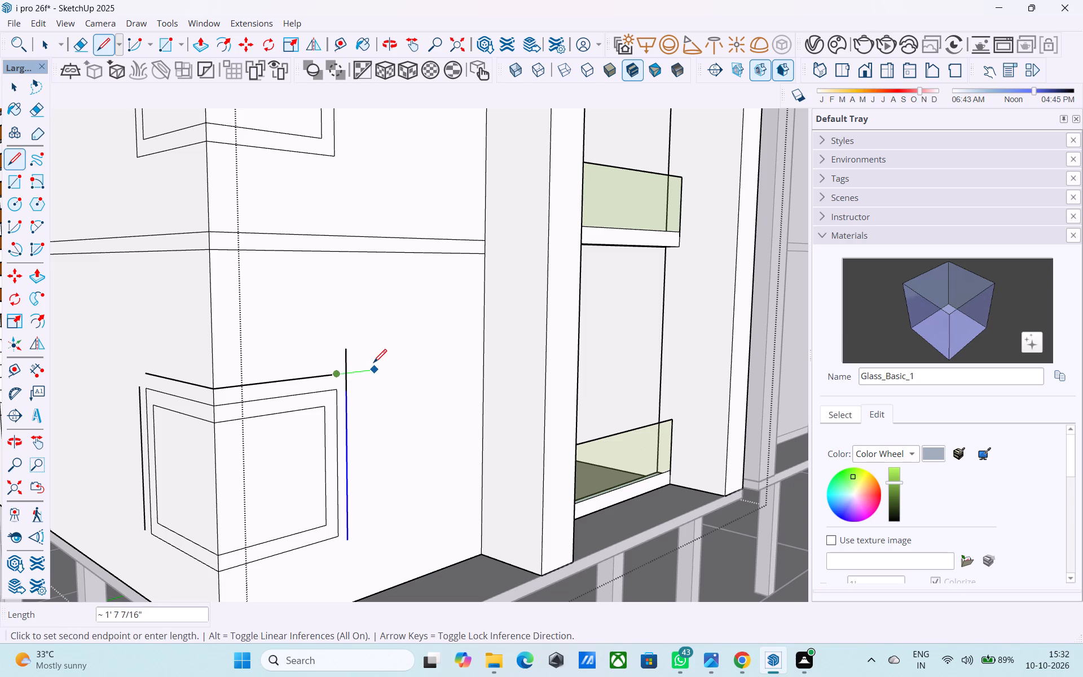
click(373, 364)
On the louvre side, extend the raised top line about 1' 1" outward and the copied vertical edge upward so they cross.
middle_drag(287, 408, 570, 363)
click(619, 304)
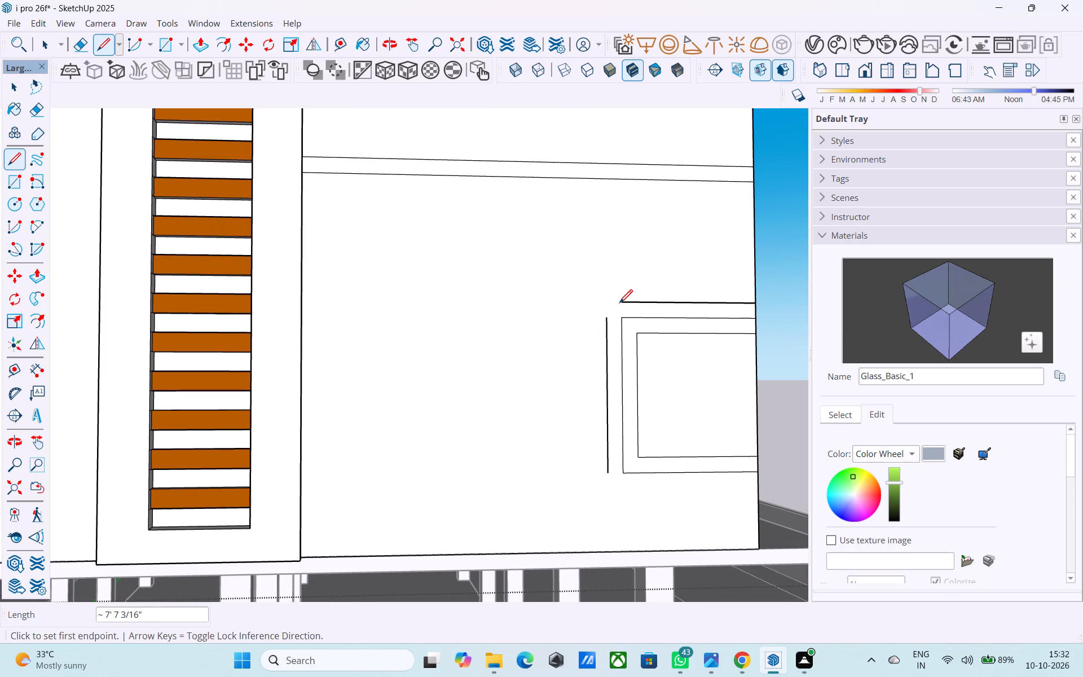
click(615, 303)
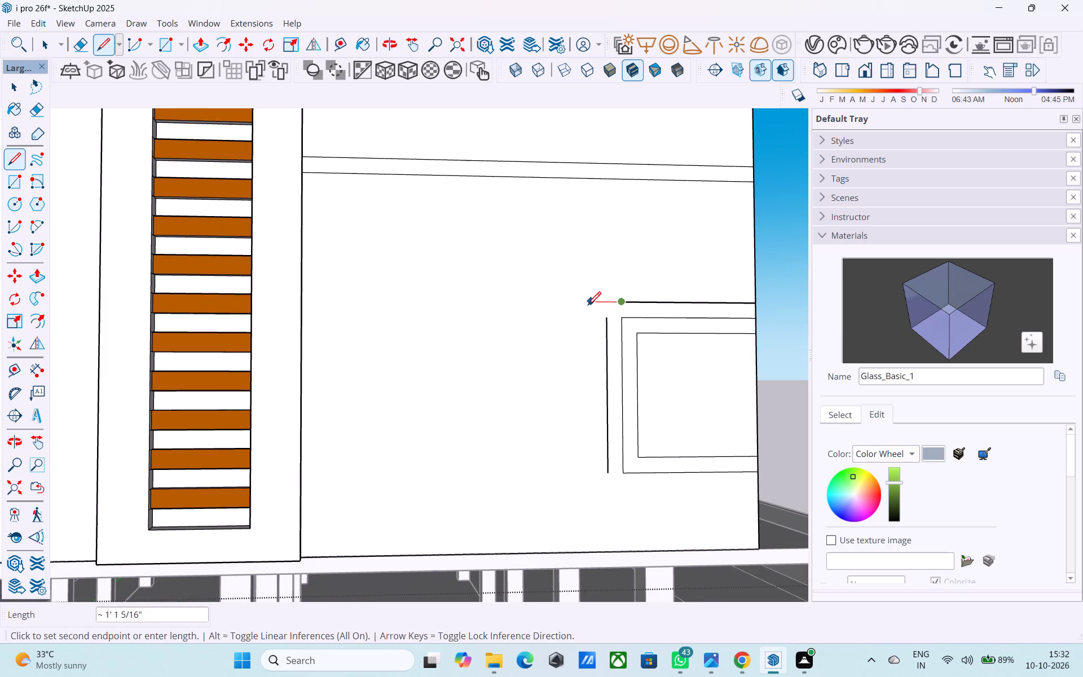
click(588, 306)
key(l)
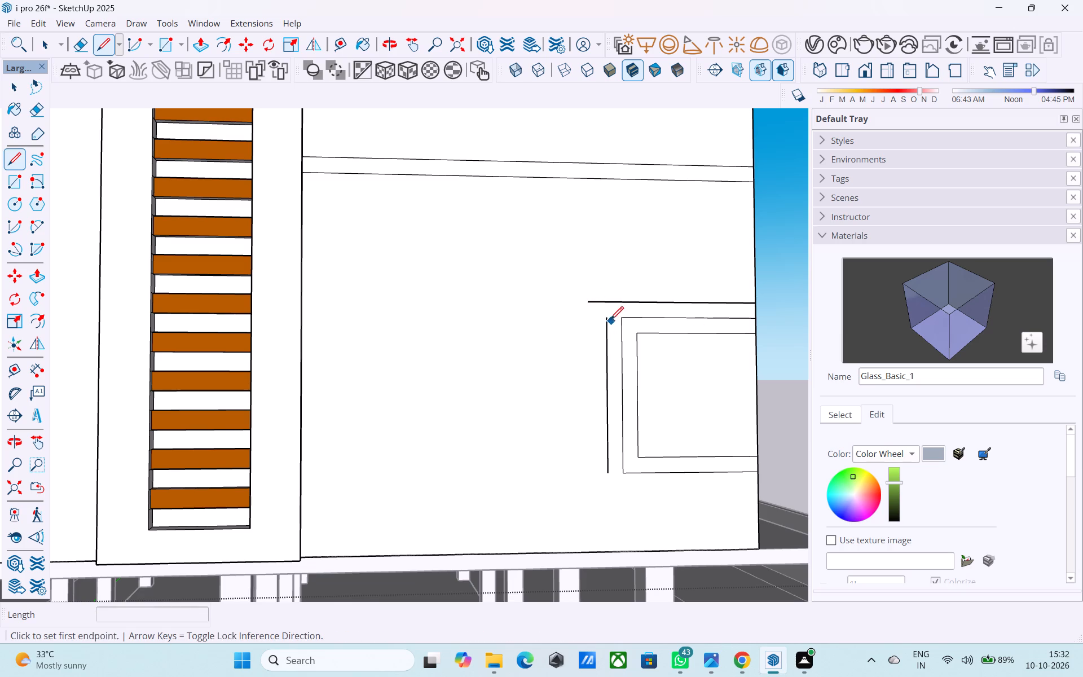
click(609, 320)
click(600, 284)
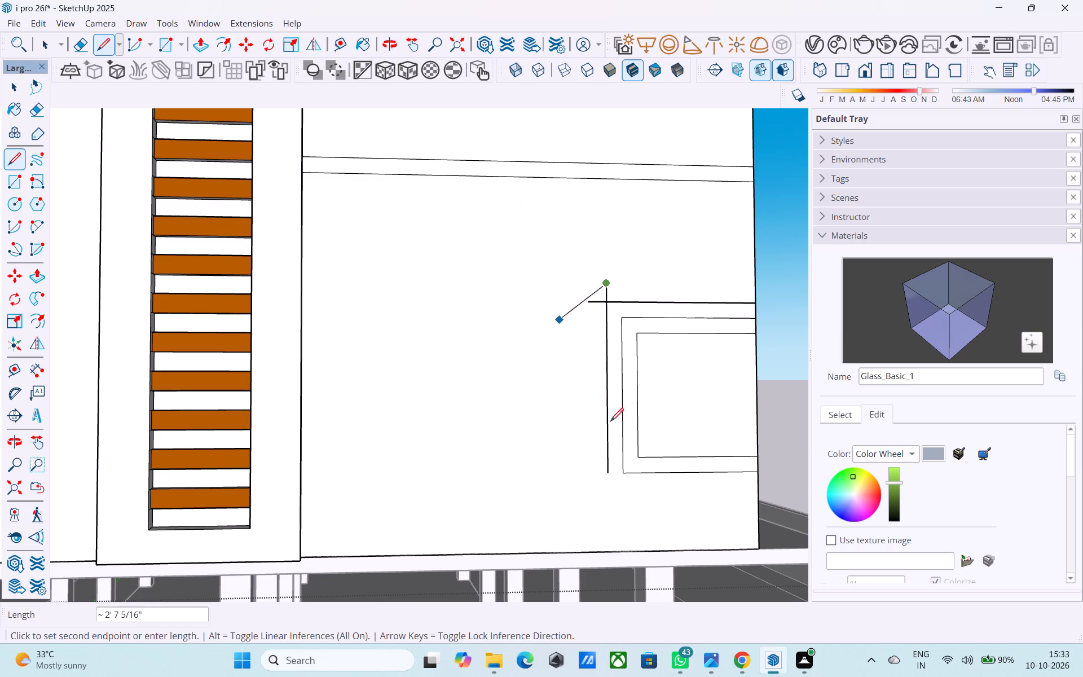
scroll(621, 466, up, 8)
scroll(609, 491, down, 11)
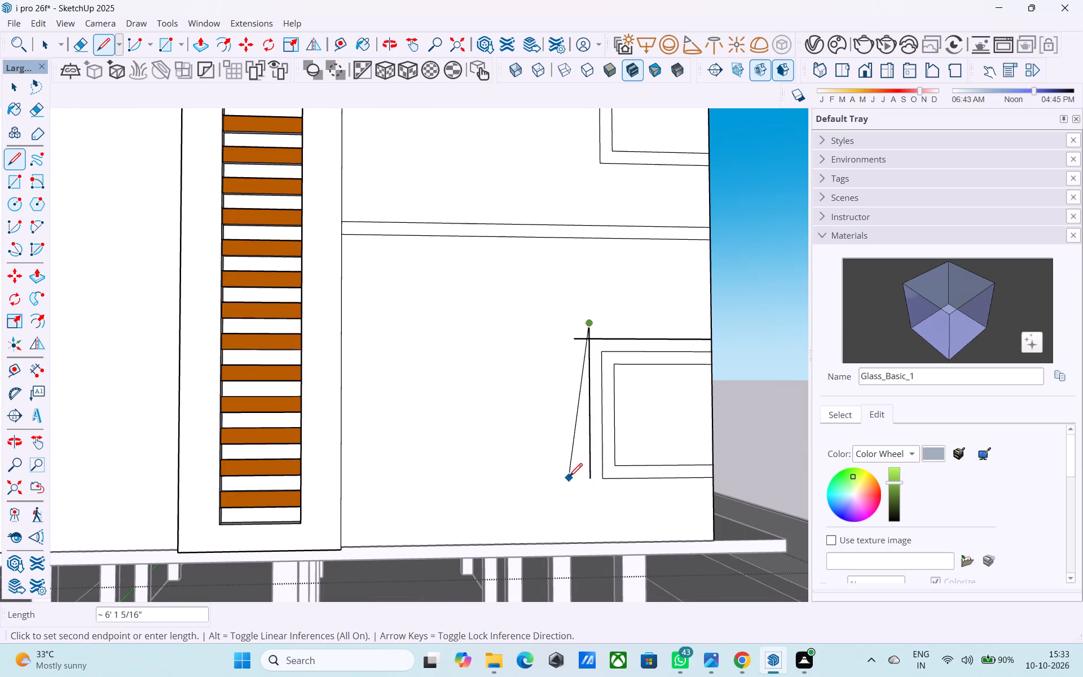
key(space)
Copy the louvre-side outer bottom edge of the lowest corner frame 6" downward.
scroll(629, 487, up, 3)
click(628, 475)
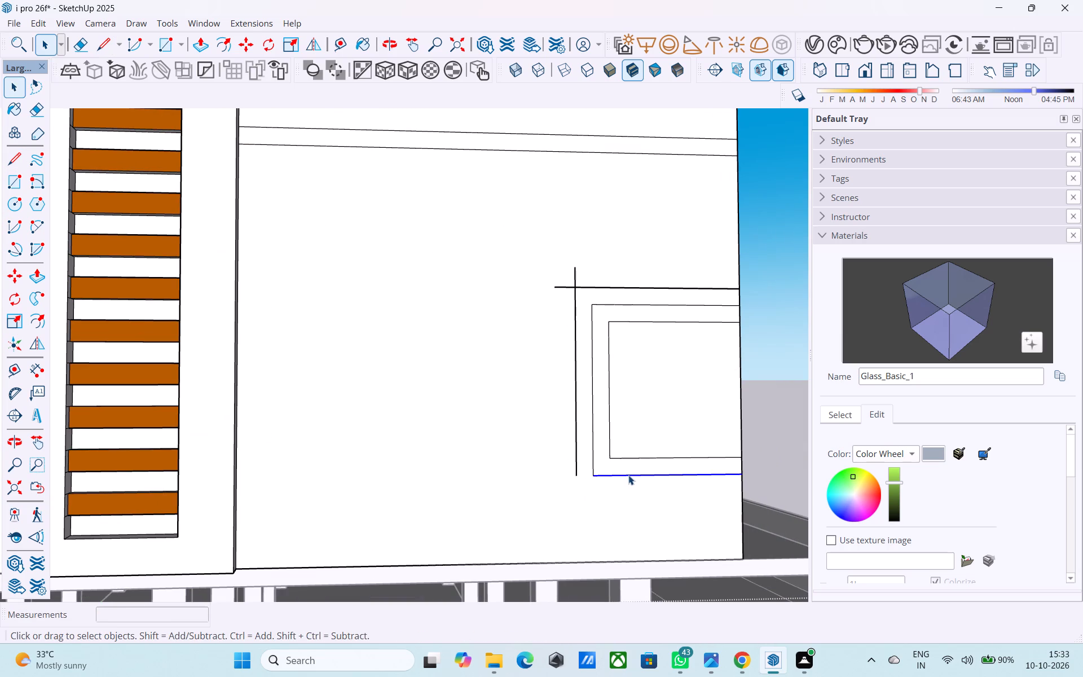
key(m)
scroll(607, 485, up, 4)
click(591, 472)
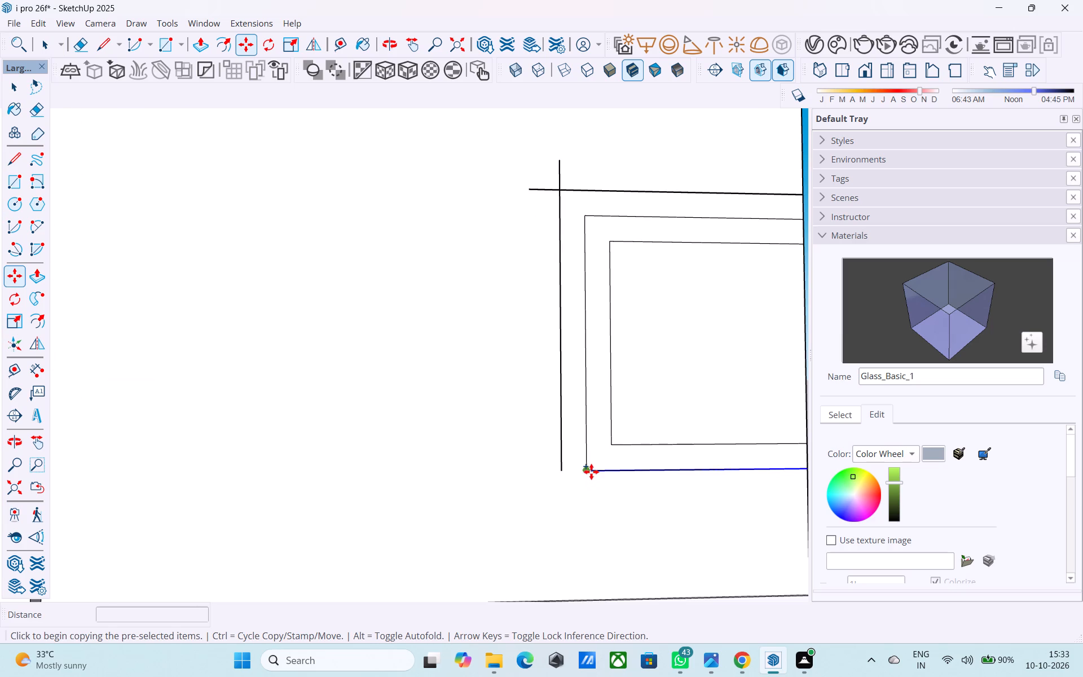
click(591, 498)
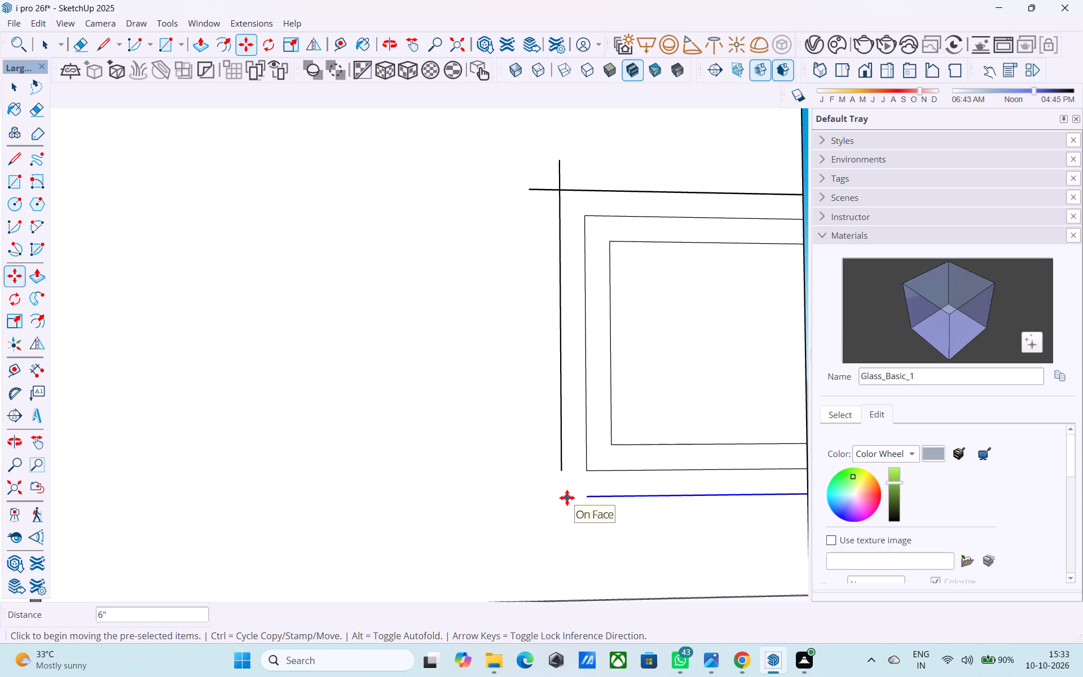
Extend the copied bottom line about 1' 7" outward and the copied vertical edge about 1' downward so they cross.
key(l)
click(586, 498)
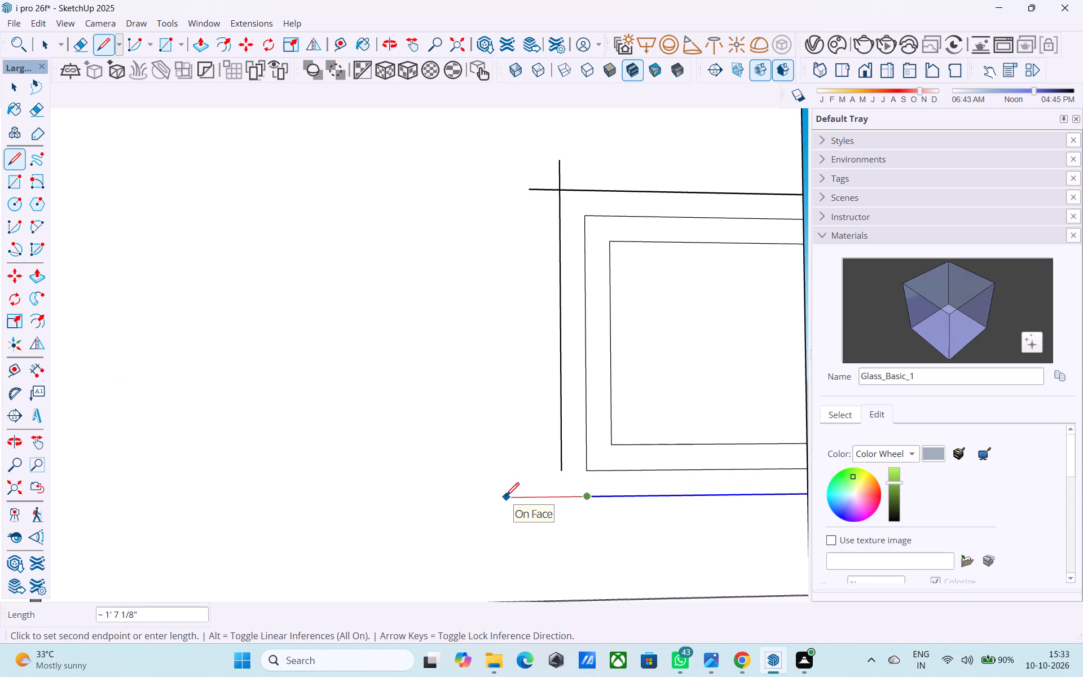
click(506, 497)
key(l)
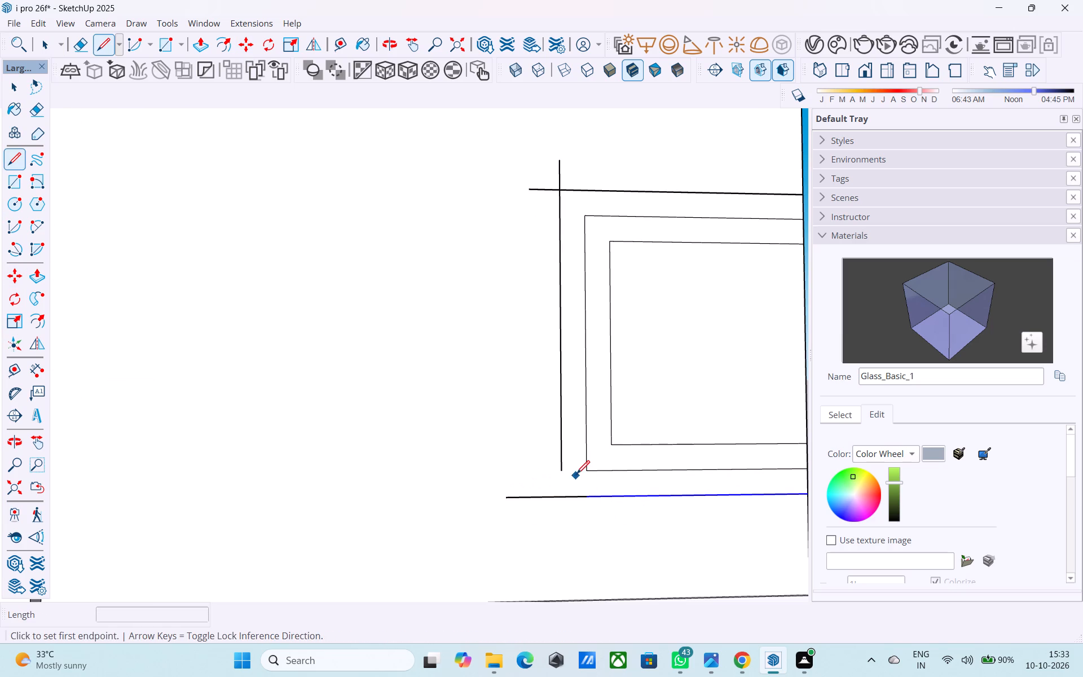
click(563, 472)
click(563, 524)
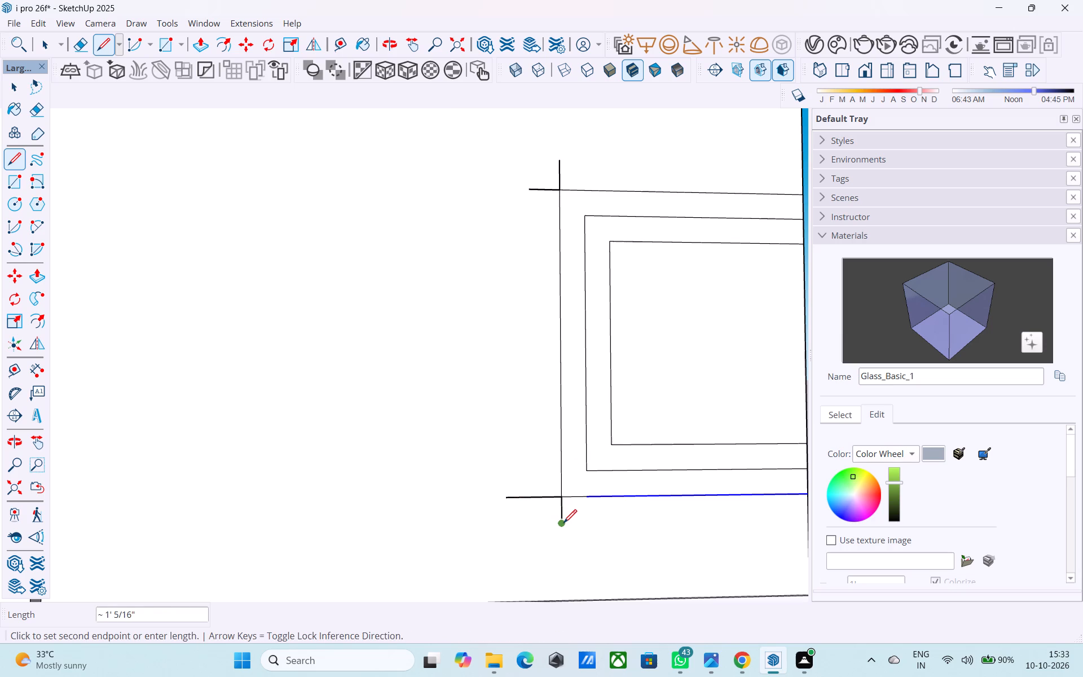
Erase the overhanging line ends at the bottom and top outer corners of the louvre-side band outline.
key(e)
drag(566, 520, 554, 516)
drag(535, 490, 540, 519)
scroll(536, 548, down, 4)
drag(554, 292, 549, 290)
drag(546, 292, 546, 305)
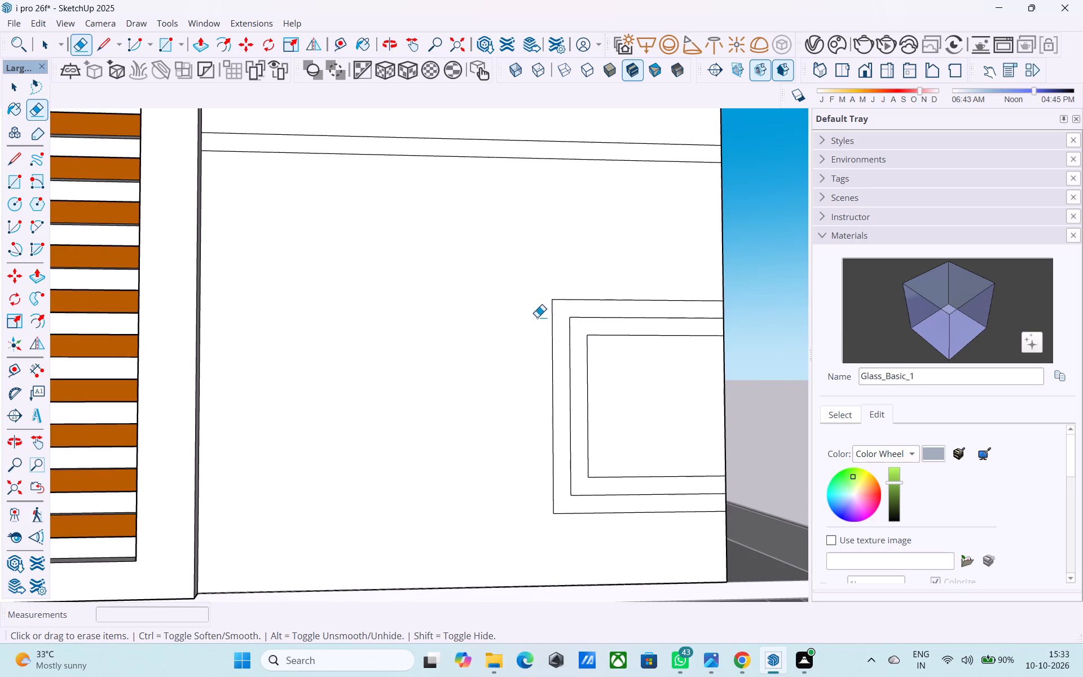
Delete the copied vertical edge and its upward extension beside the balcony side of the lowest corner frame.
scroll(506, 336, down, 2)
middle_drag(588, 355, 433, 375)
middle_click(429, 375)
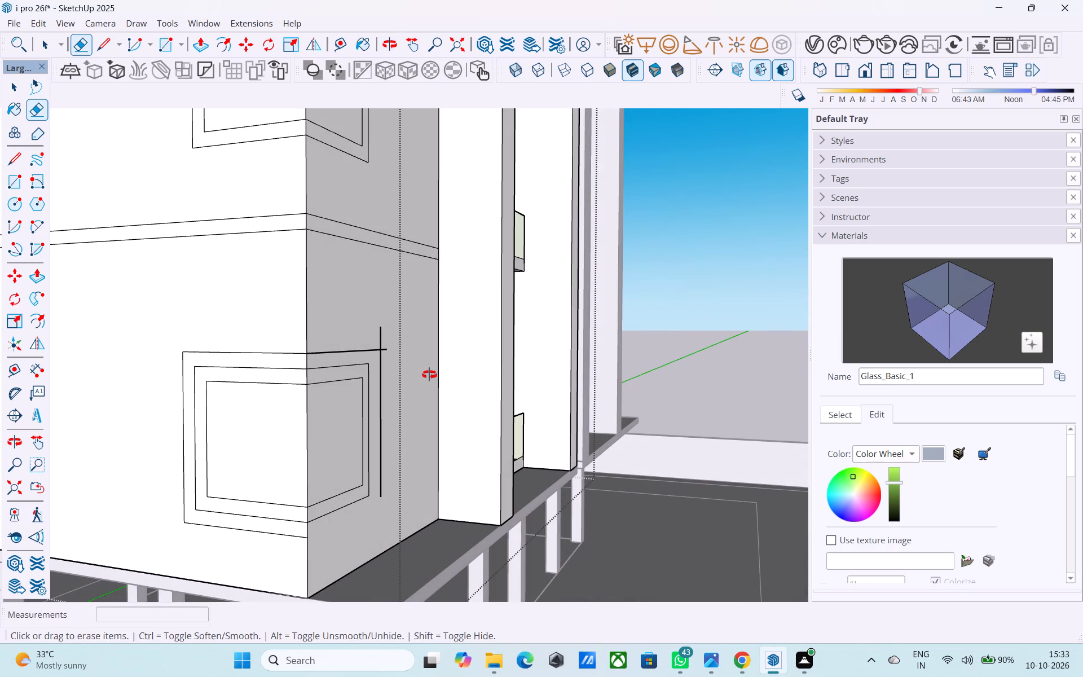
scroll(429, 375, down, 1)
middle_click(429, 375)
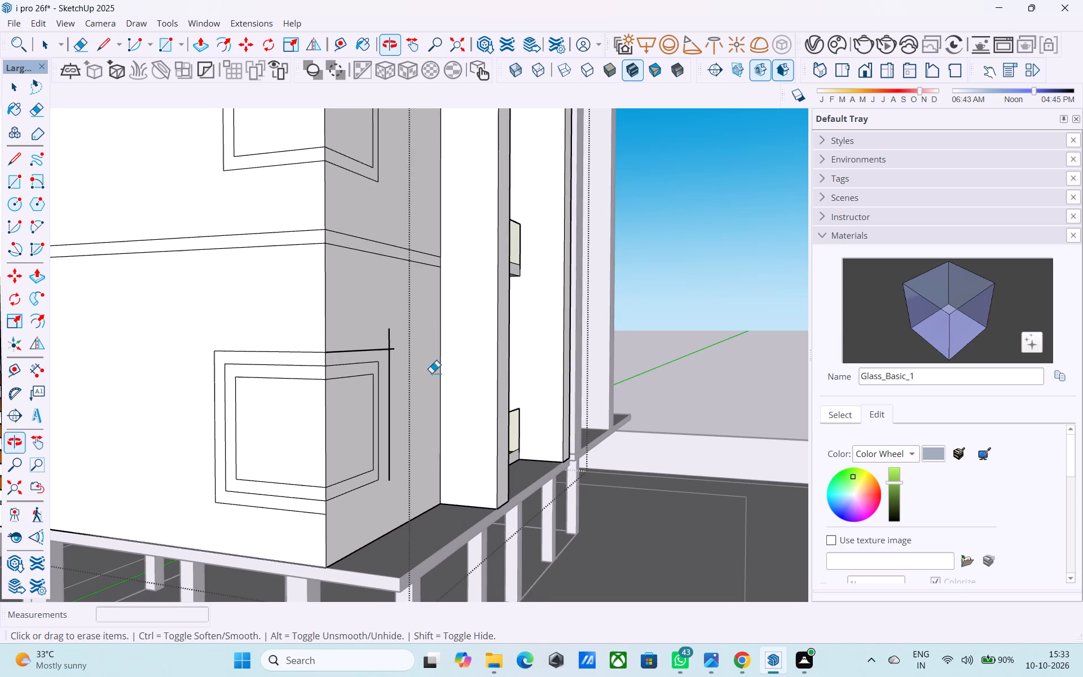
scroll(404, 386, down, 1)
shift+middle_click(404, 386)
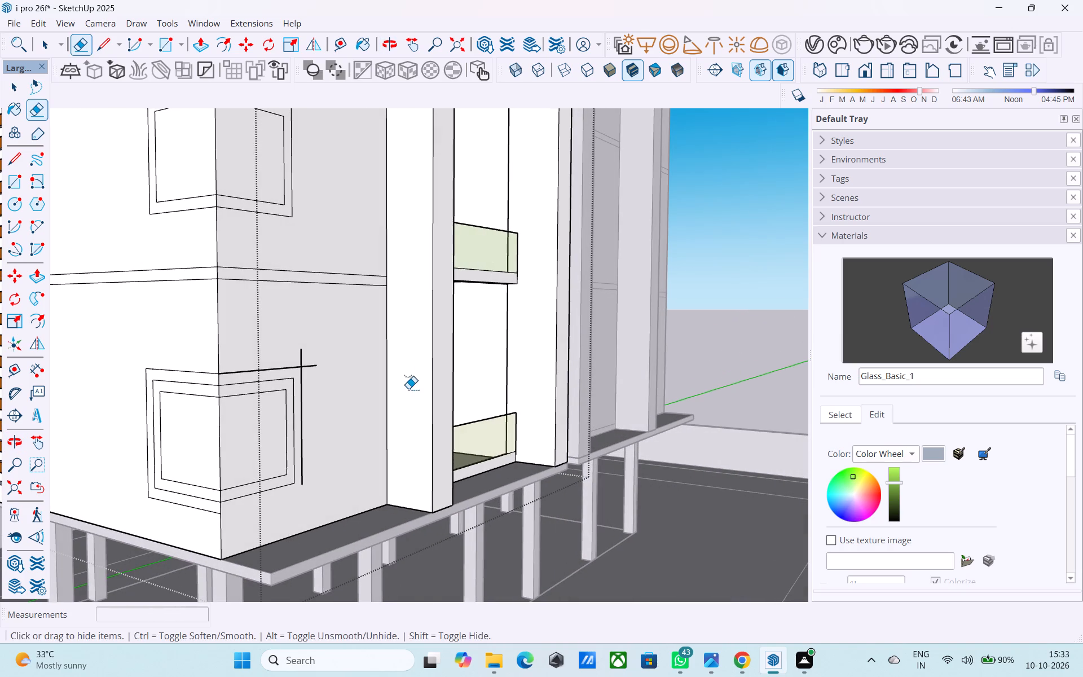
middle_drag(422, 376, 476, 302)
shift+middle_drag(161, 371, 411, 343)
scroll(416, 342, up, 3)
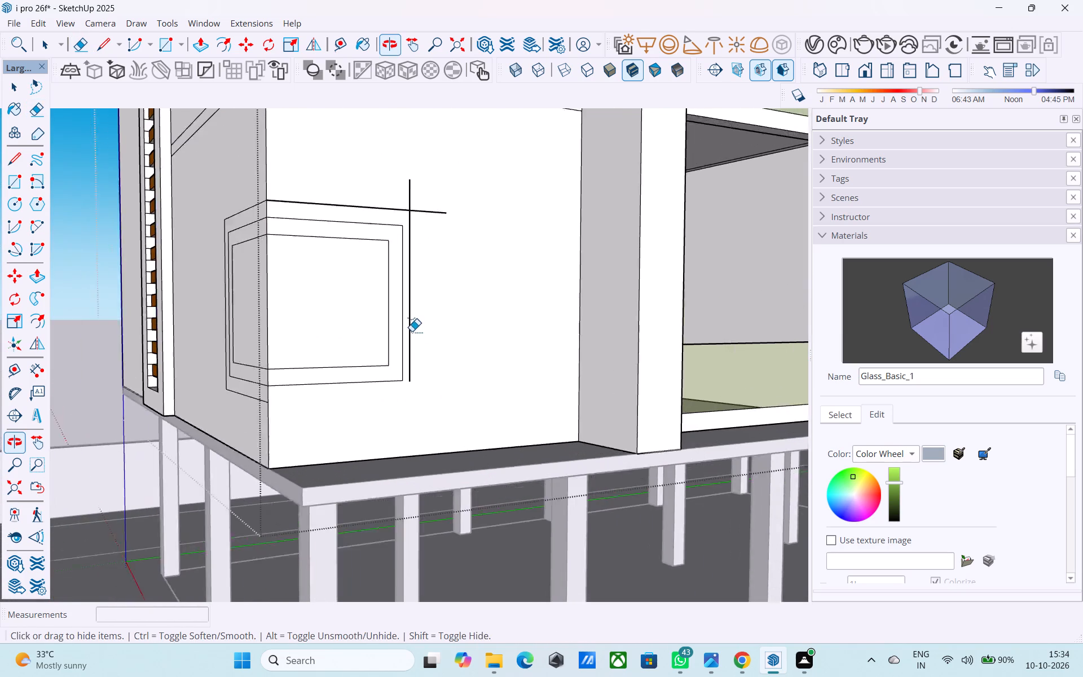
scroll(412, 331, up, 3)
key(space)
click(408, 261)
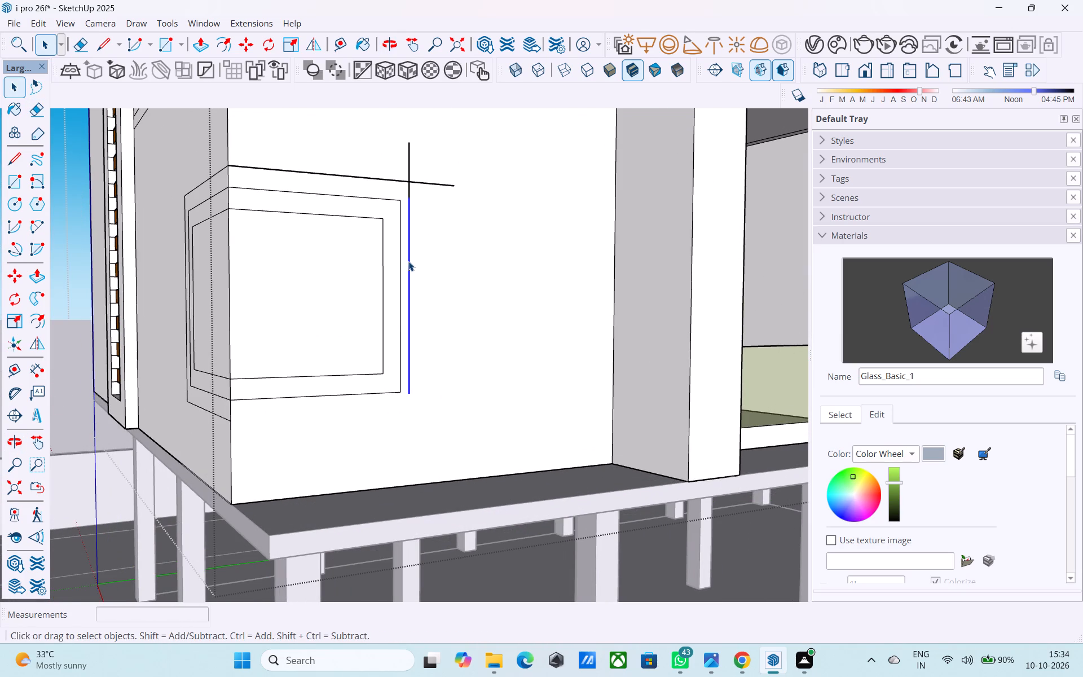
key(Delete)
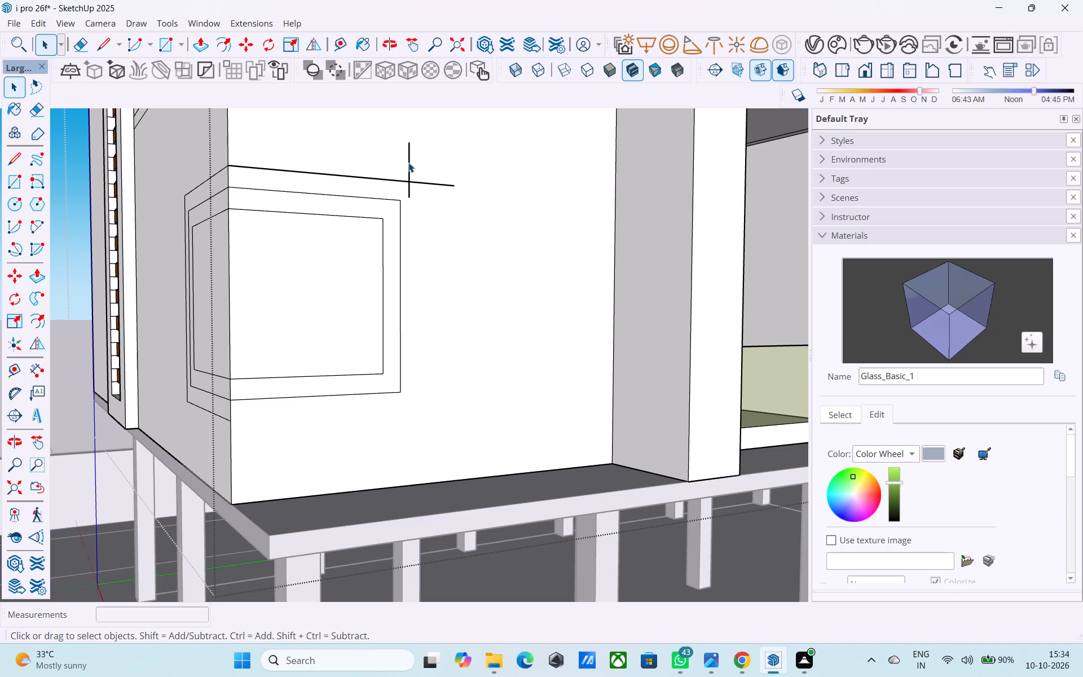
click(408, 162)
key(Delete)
Copy the balcony-side outer vertical edge of the lowest corner frame 6" outward along the wall face.
click(399, 239)
key(m)
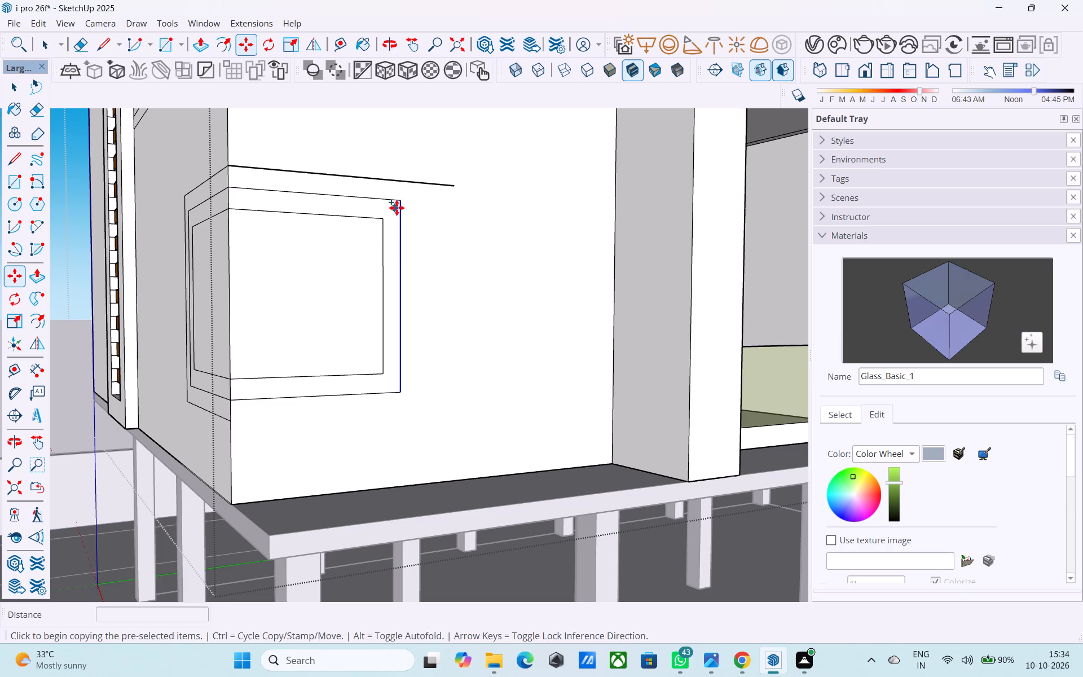
click(399, 205)
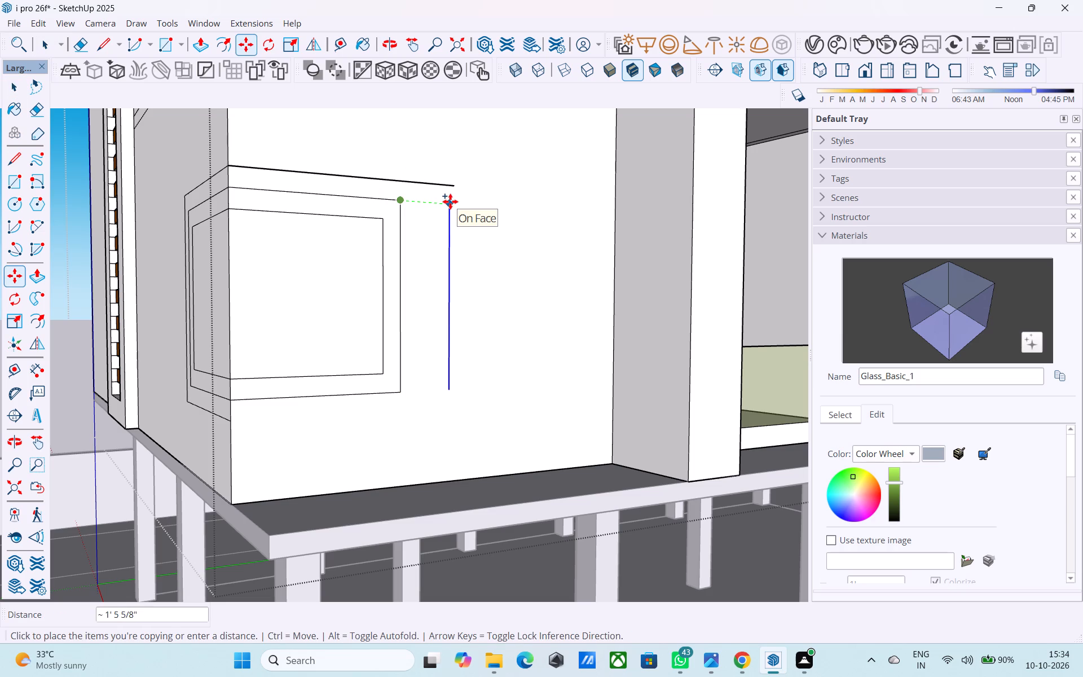
text(6")
key(Return)
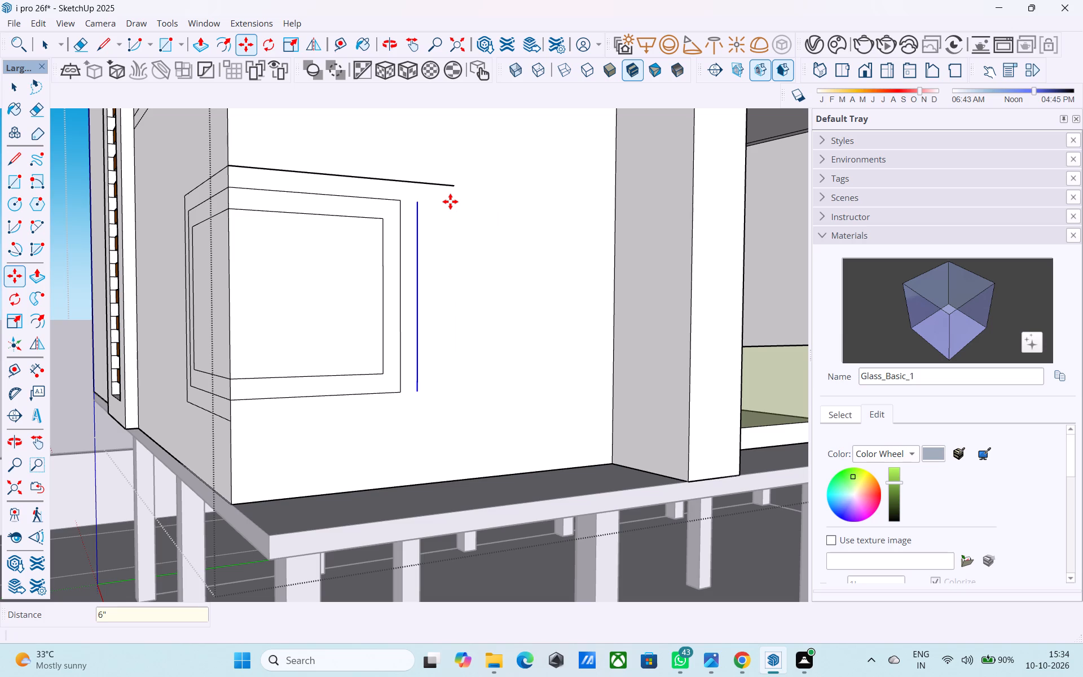
key(space)
key(semicolon)
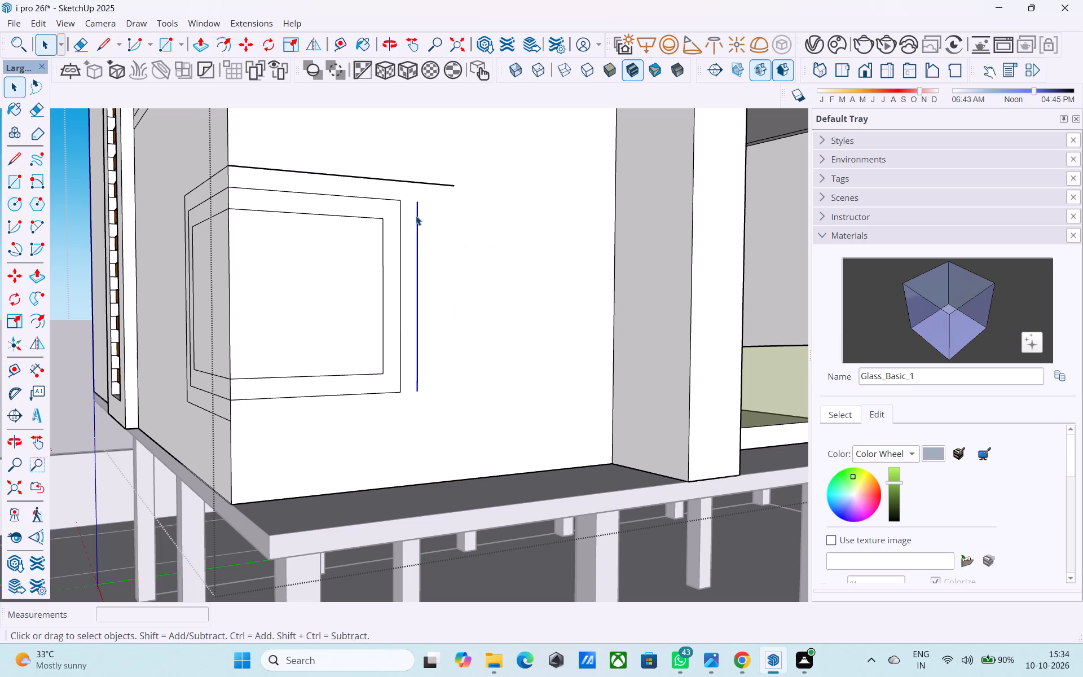
Draw lines extending the copied vertical edge up to the raised top line and down, with a bottom line back toward the building corner.
key(l)
click(418, 204)
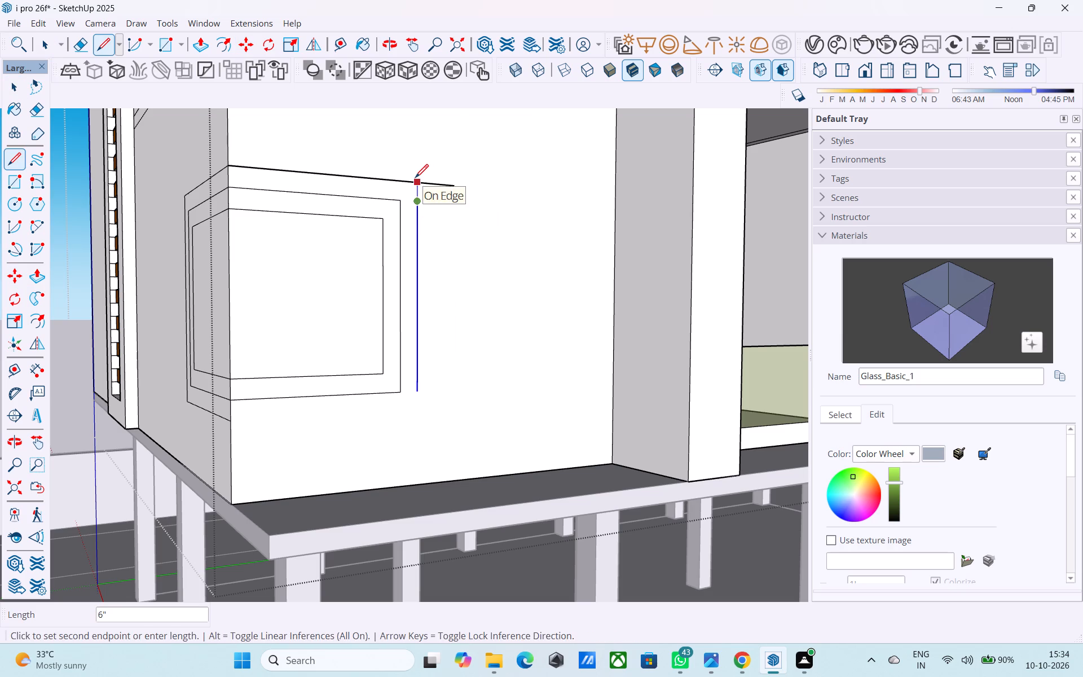
click(415, 179)
click(417, 392)
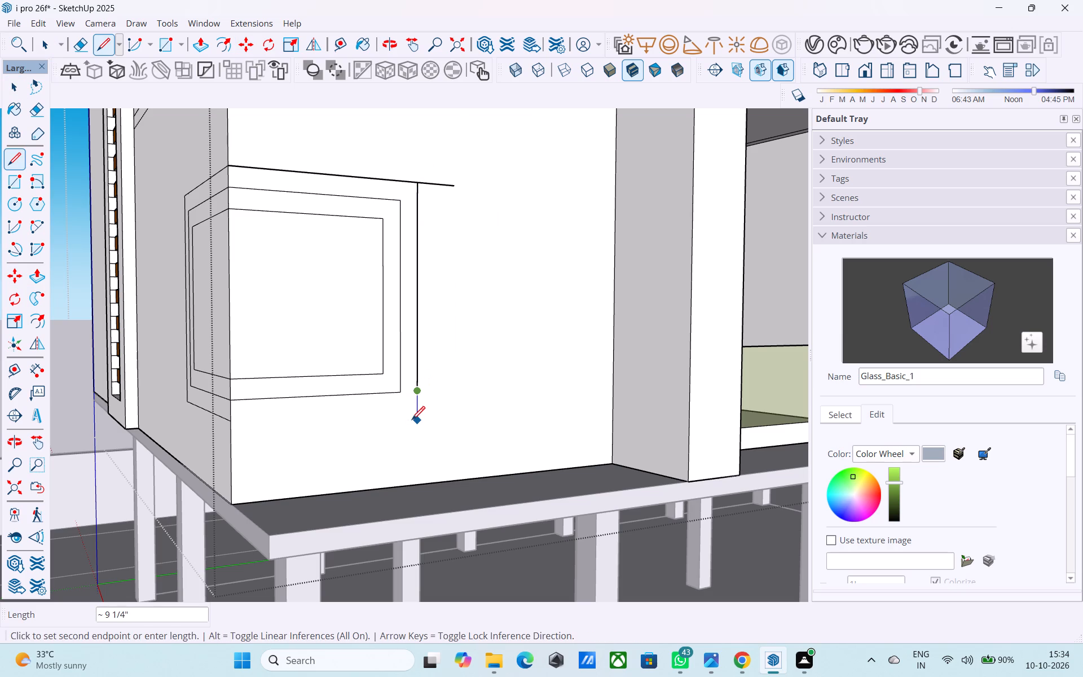
click(413, 413)
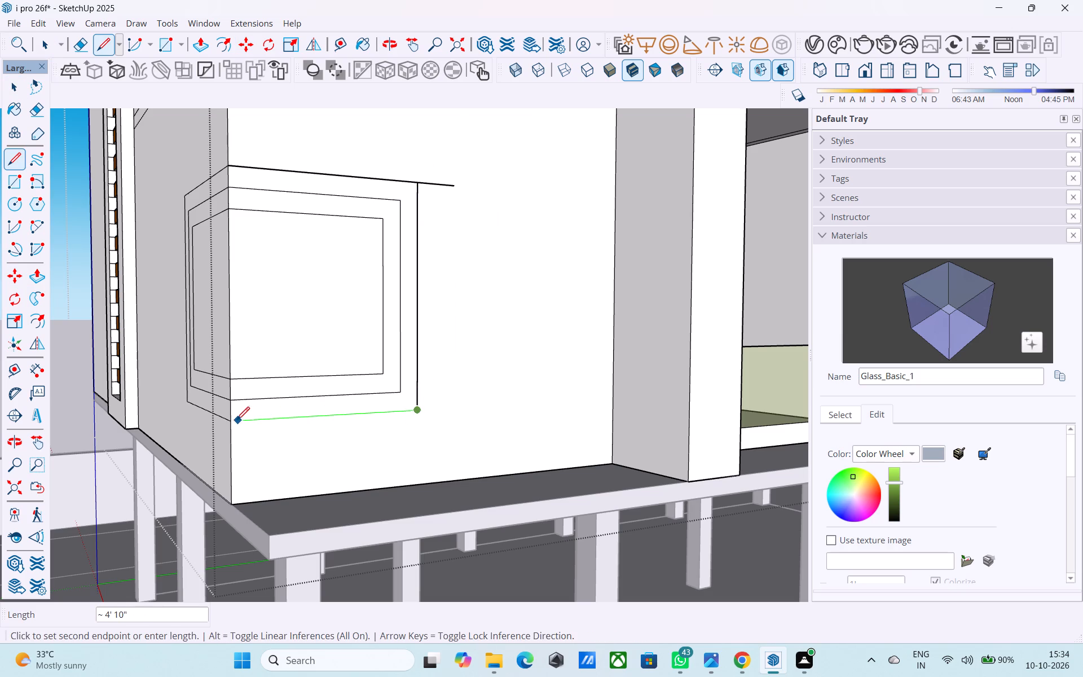
click(235, 422)
key(space)
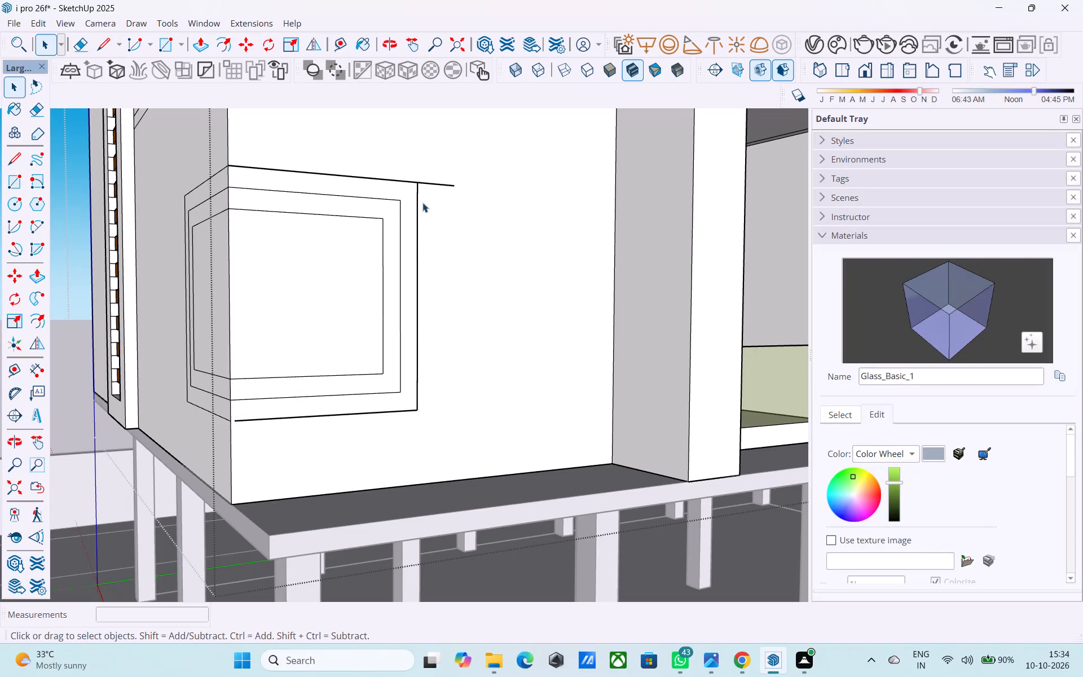
Erase the overhanging end of the balcony-side raised top line beyond the new vertical edge.
key(e)
drag(436, 175, 434, 199)
Close the gap between the balcony-side bottom line and the louvre-side bottom line at the building corner with a line about 1 1/8" long.
middle_drag(432, 200, 559, 235)
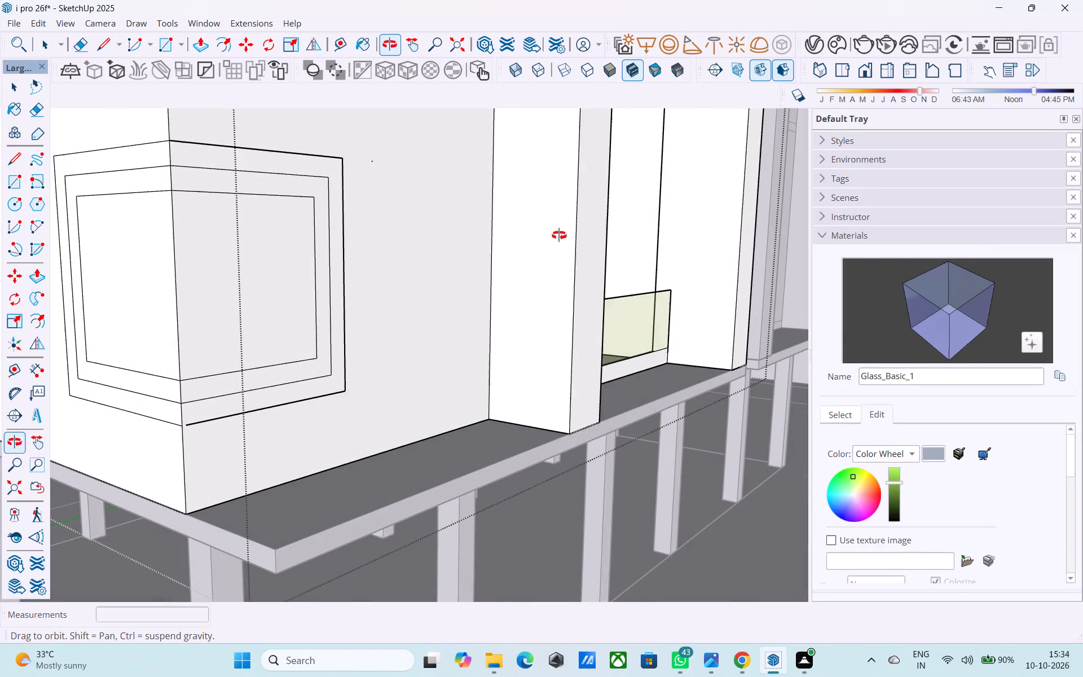
middle_drag(559, 235, 559, 236)
key(l)
middle_drag(129, 420, 128, 420)
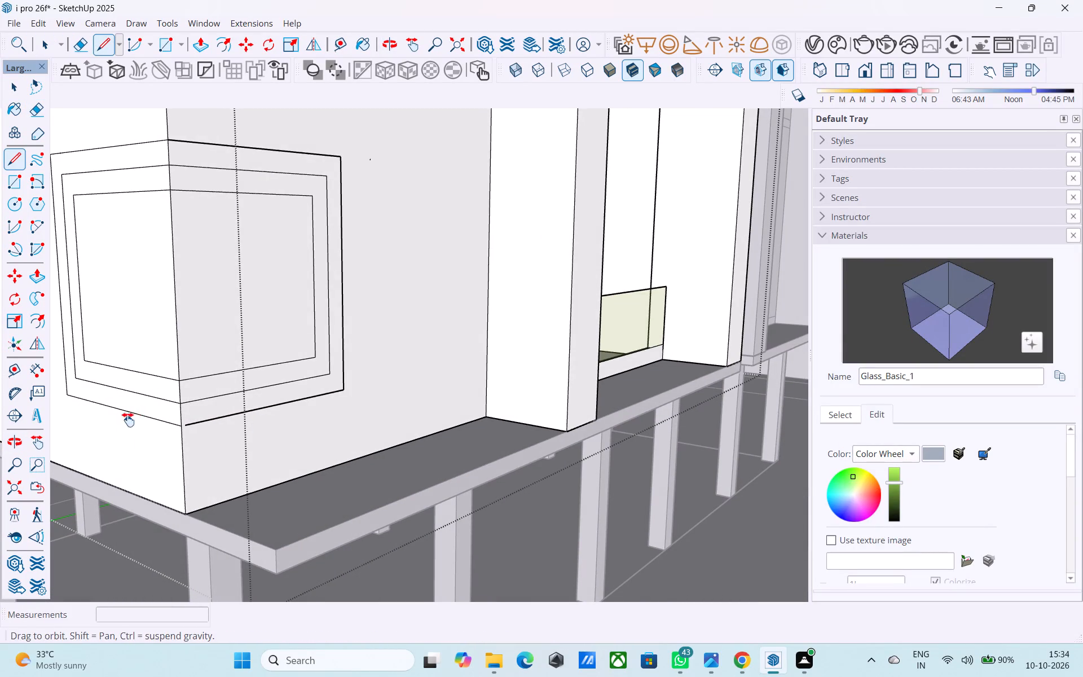
middle_drag(128, 420, 171, 401)
scroll(243, 410, up, 14)
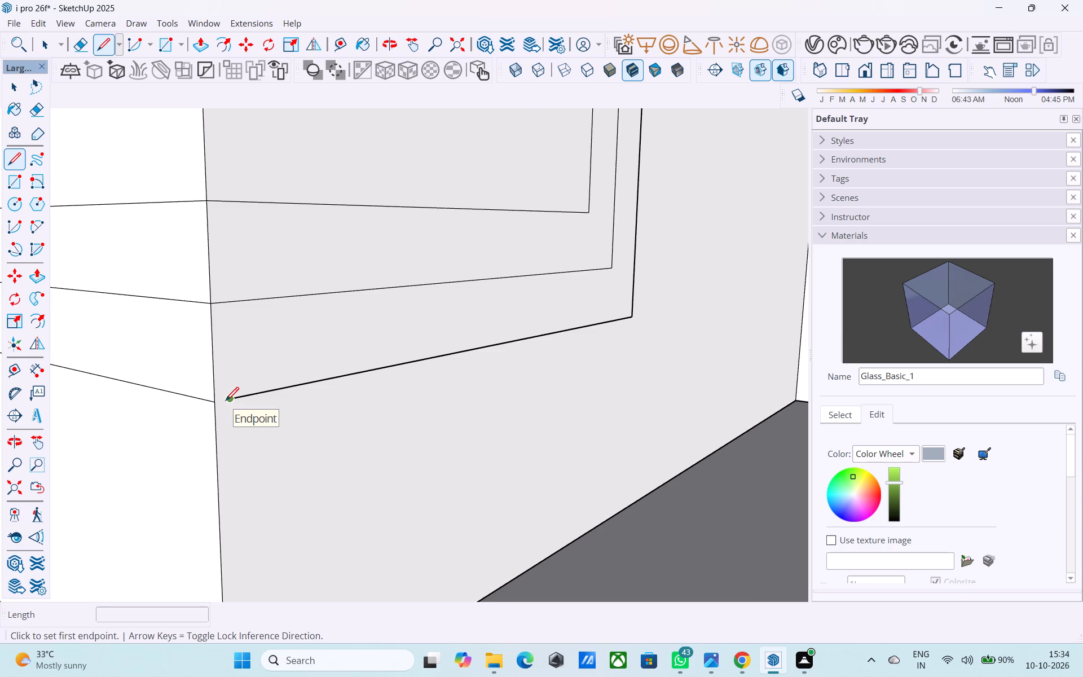
click(228, 406)
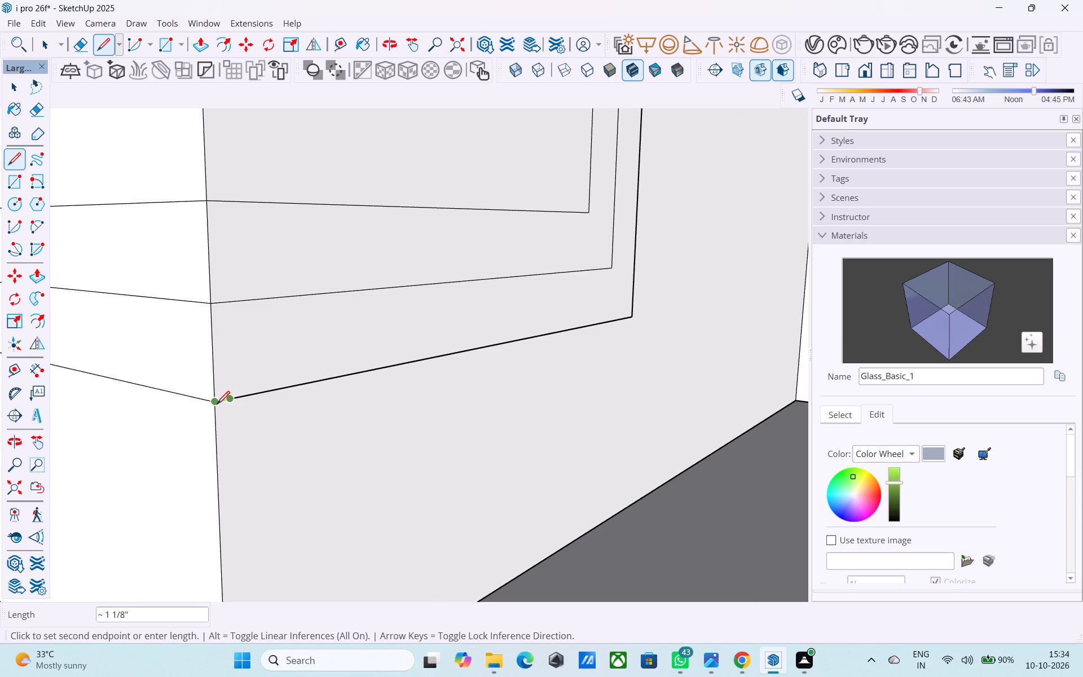
click(217, 406)
scroll(280, 411, down, 12)
middle_drag(341, 429, 541, 406)
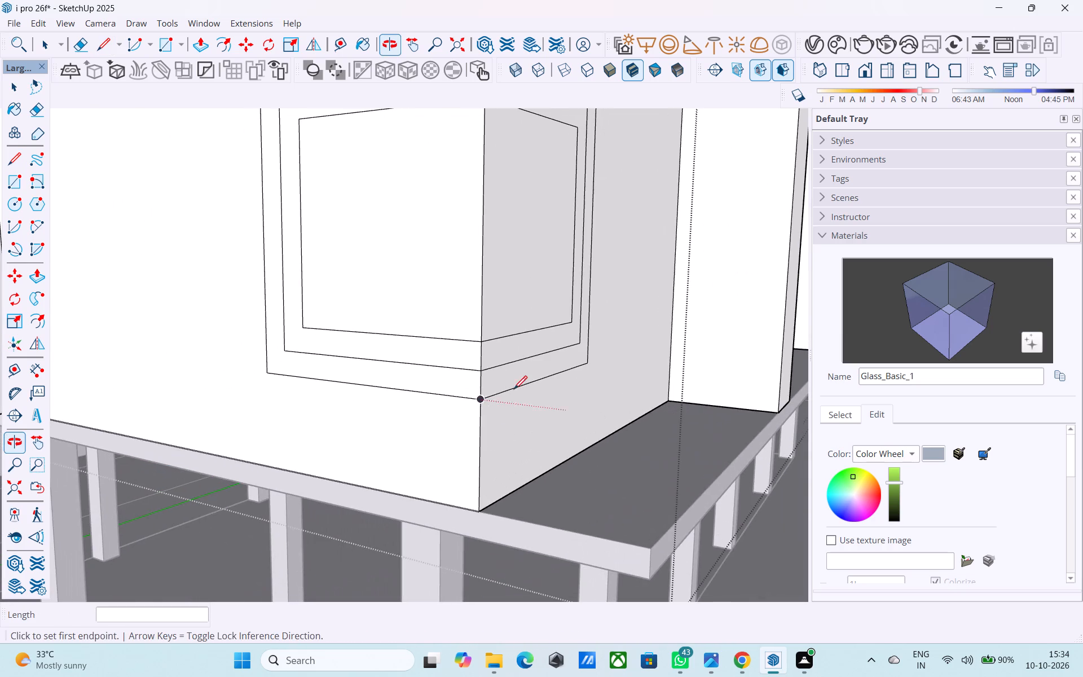
shift+middle_drag(321, 355, 397, 373)
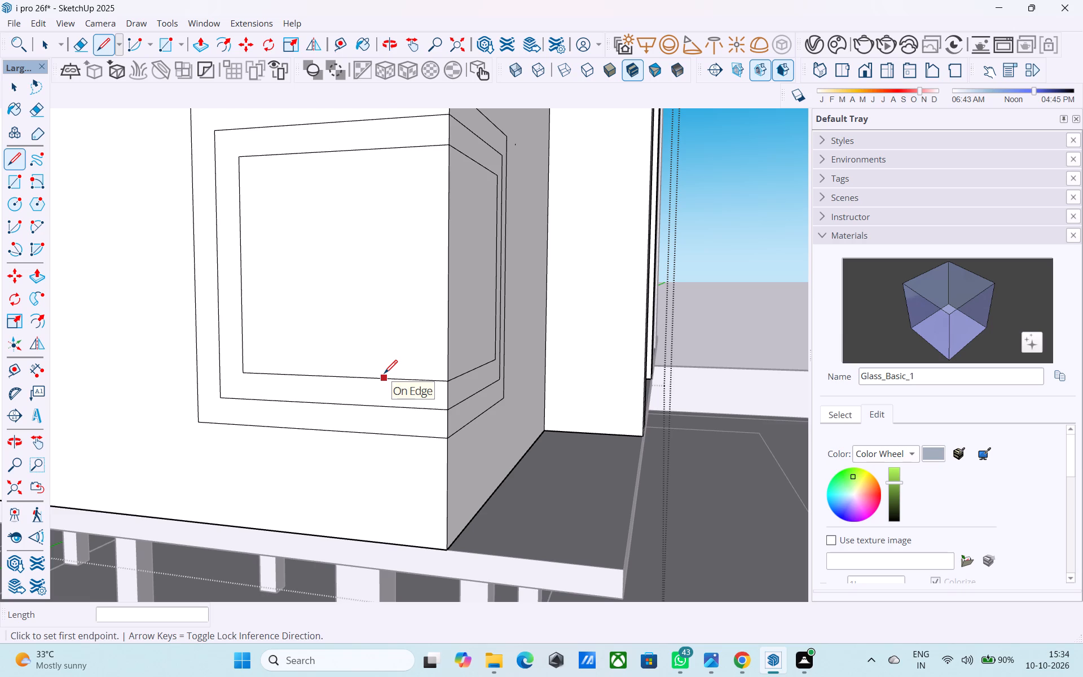